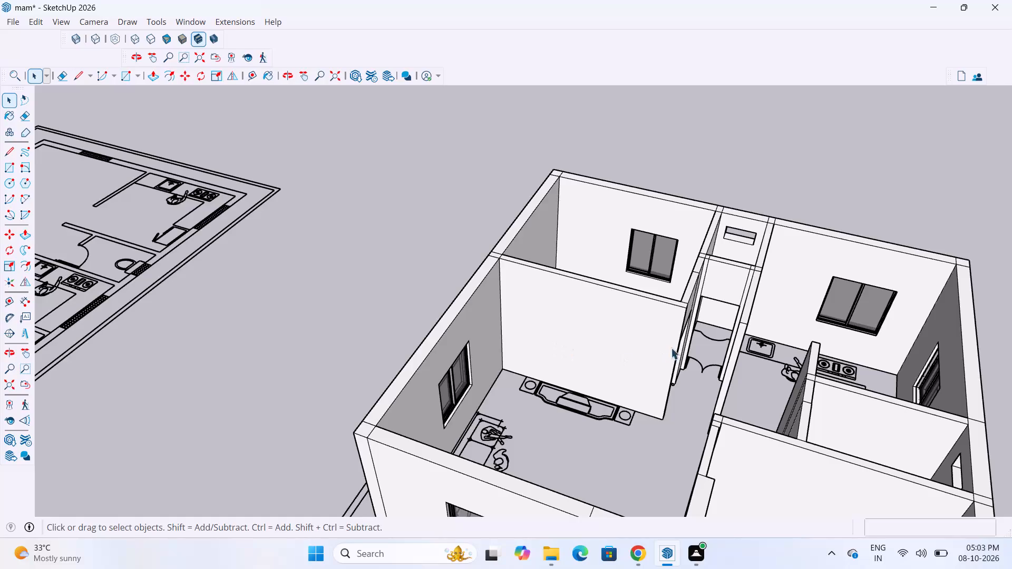
Examine the house model's rooms, interior walls and door openings from several angles.
scroll(684, 337, "up", 3)
scroll(476, 241, "down", 4)
scroll(679, 272, "up", 8)
middle_click_drag(620, 276, 537, 264)
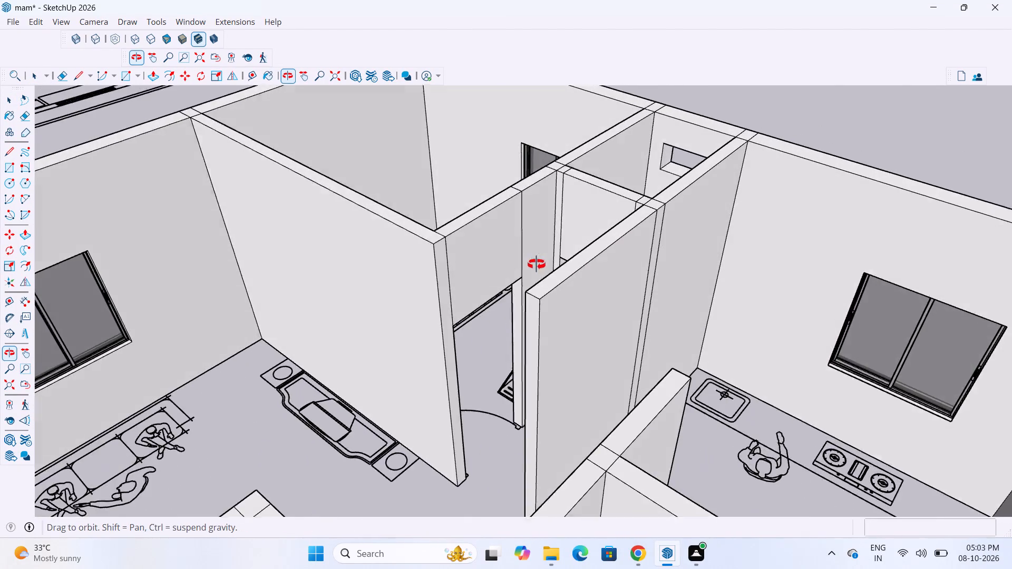
middle_click_drag(537, 264, 699, 316)
scroll(478, 220, "down", 11)
scroll(567, 298, "up", 4)
middle_click_drag(575, 298, 622, 288)
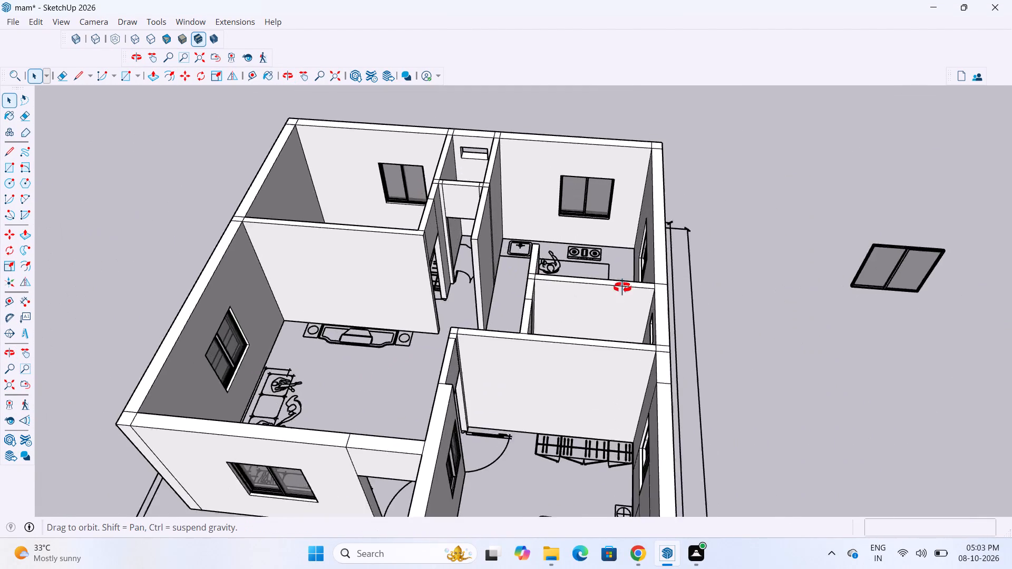
middle_click_drag(622, 288, 696, 198)
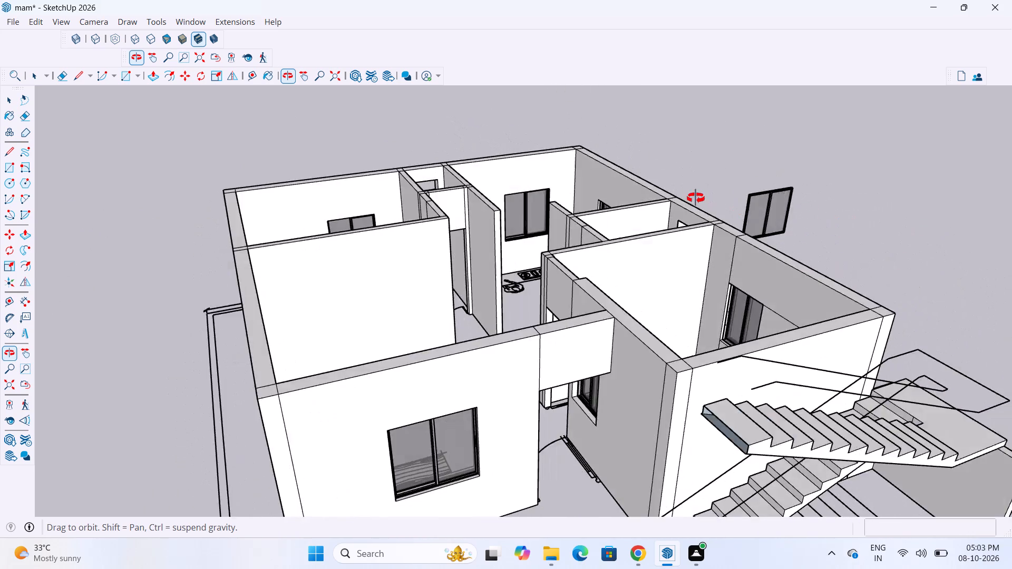
middle_click_drag(696, 198, 550, 280)
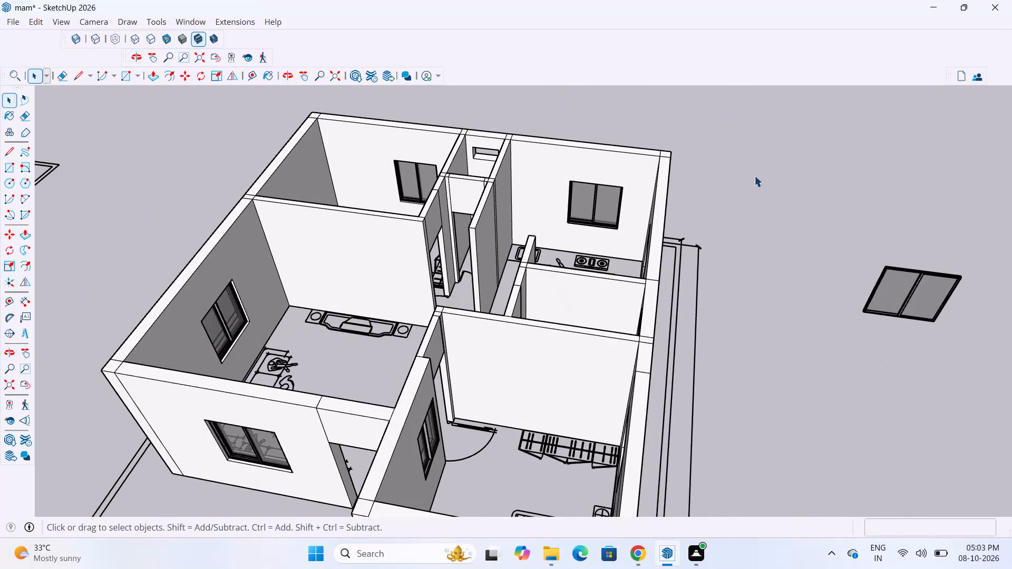
scroll(435, 250, "up", 8)
middle_click_drag(474, 219, 490, 219)
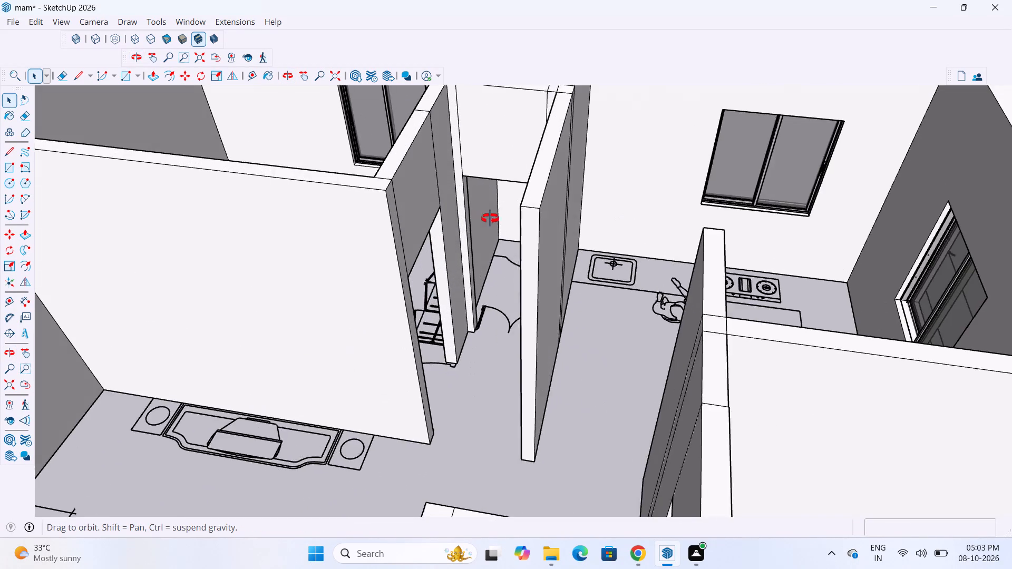
middle_click_drag(490, 219, 483, 277)
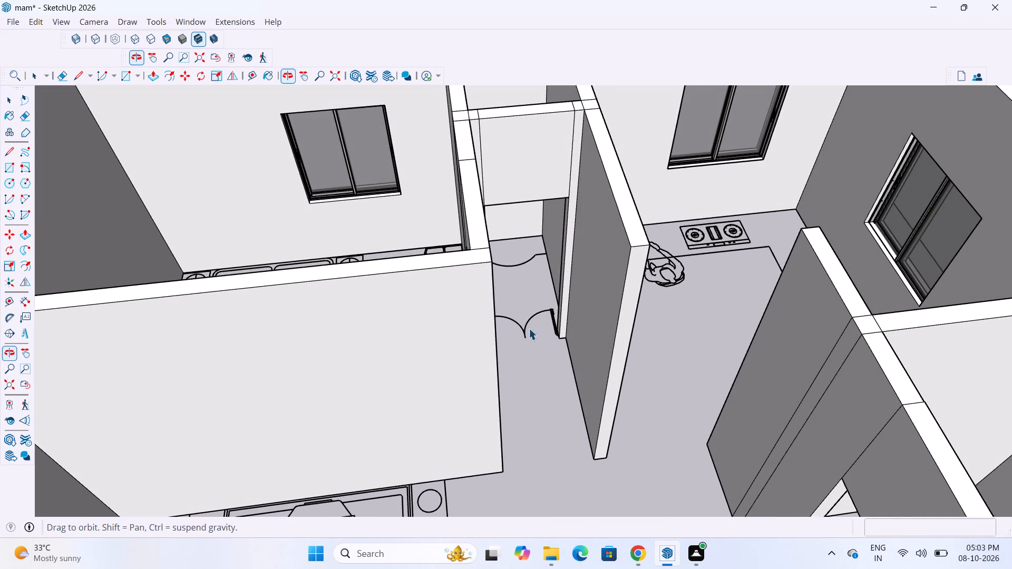
scroll(501, 337, "down", 9)
scroll(458, 364, "up", 8)
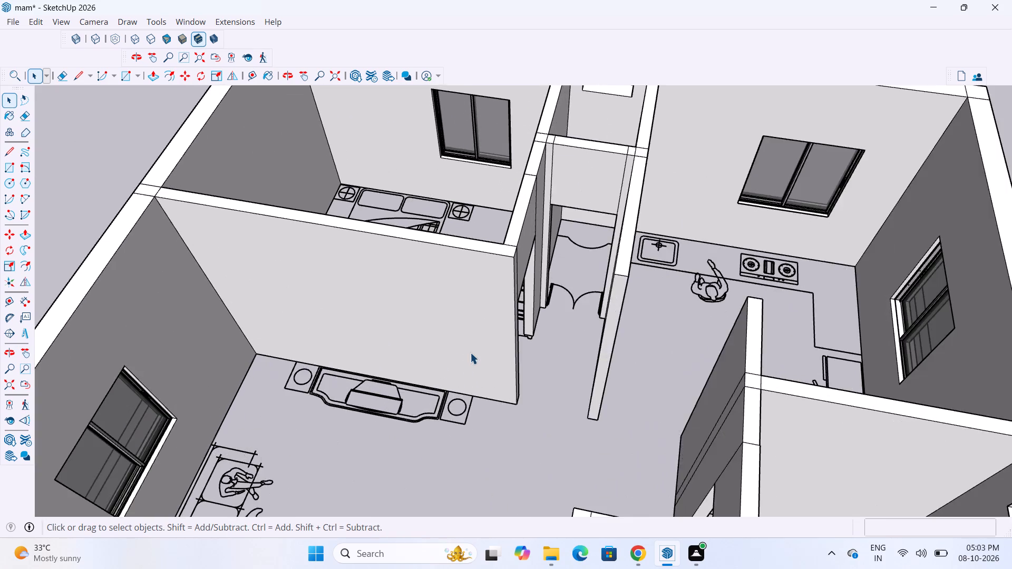
scroll(470, 348, "down", 15)
middle_click_drag(511, 422, 591, 374)
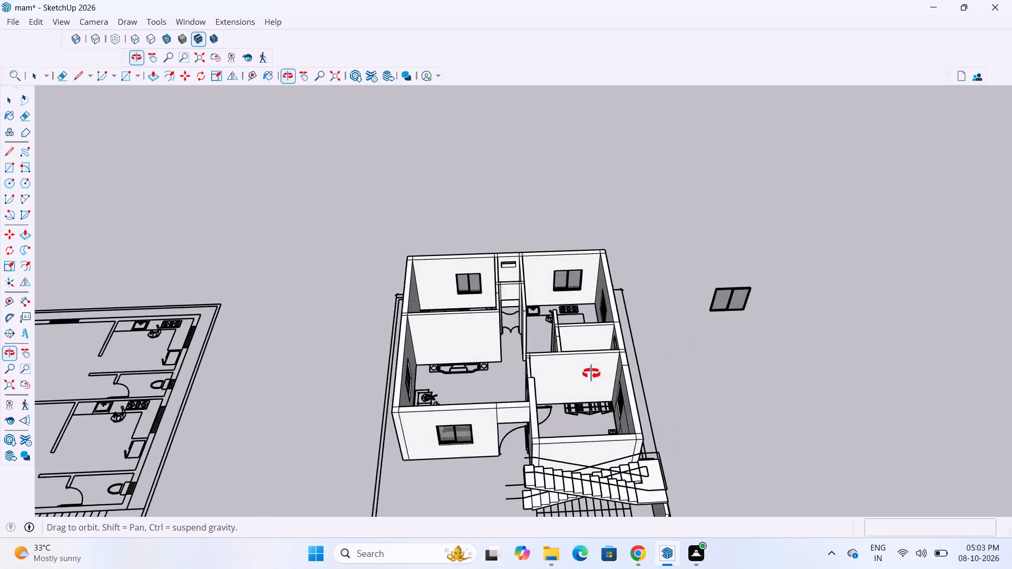
middle_click_drag(591, 374, 691, 333)
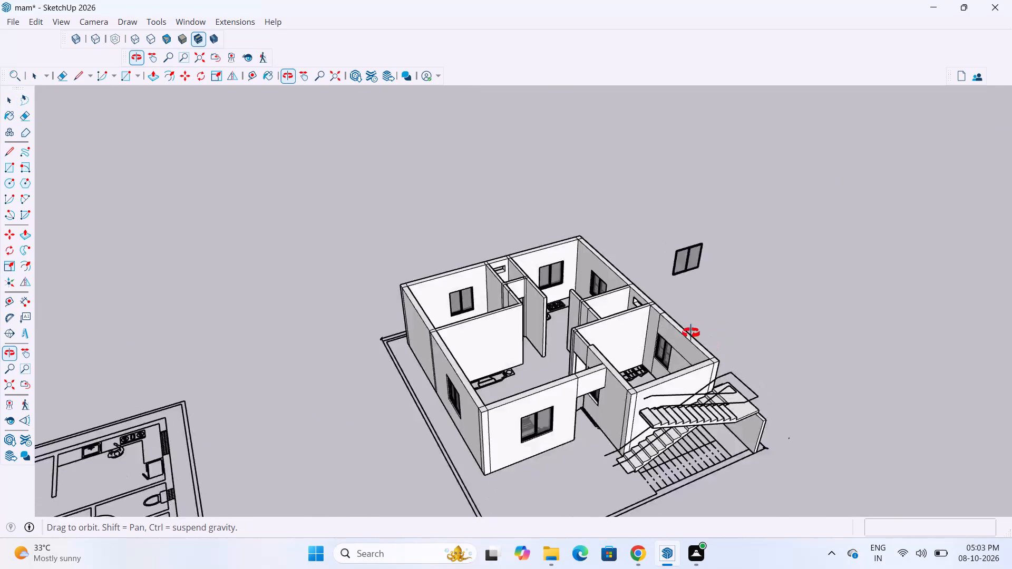
middle_click_drag(691, 333, 542, 342)
scroll(481, 365, "up", 11)
middle_click_drag(521, 369, 722, 368)
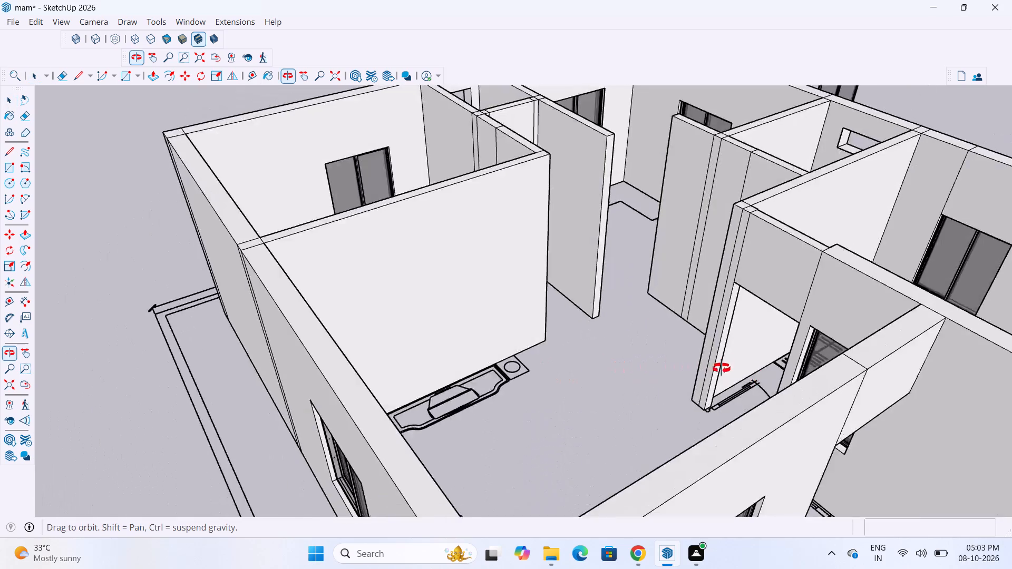
middle_click_drag(722, 368, 514, 328)
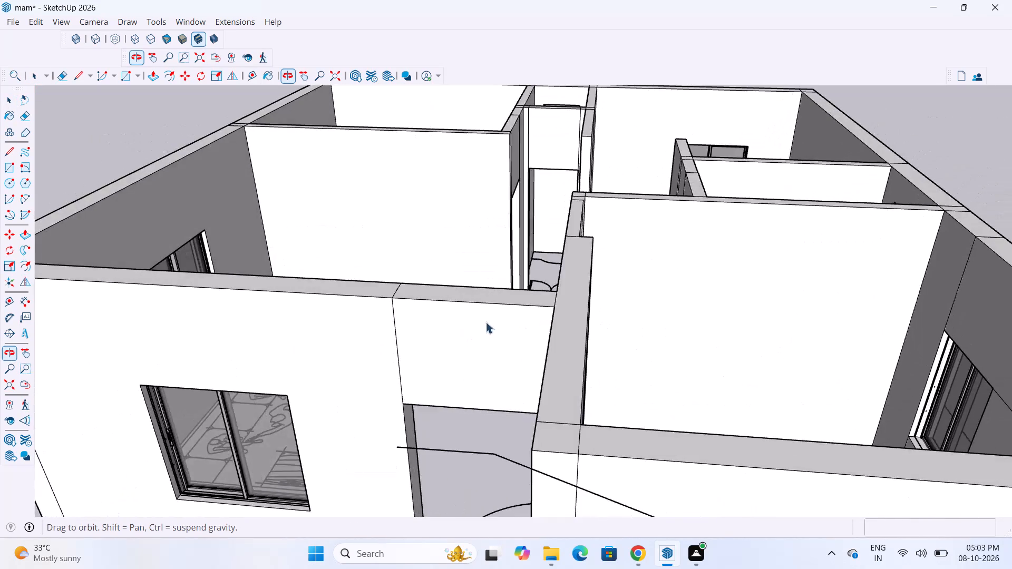
scroll(486, 318, "down", 10)
middle_click_drag(588, 335, 612, 409)
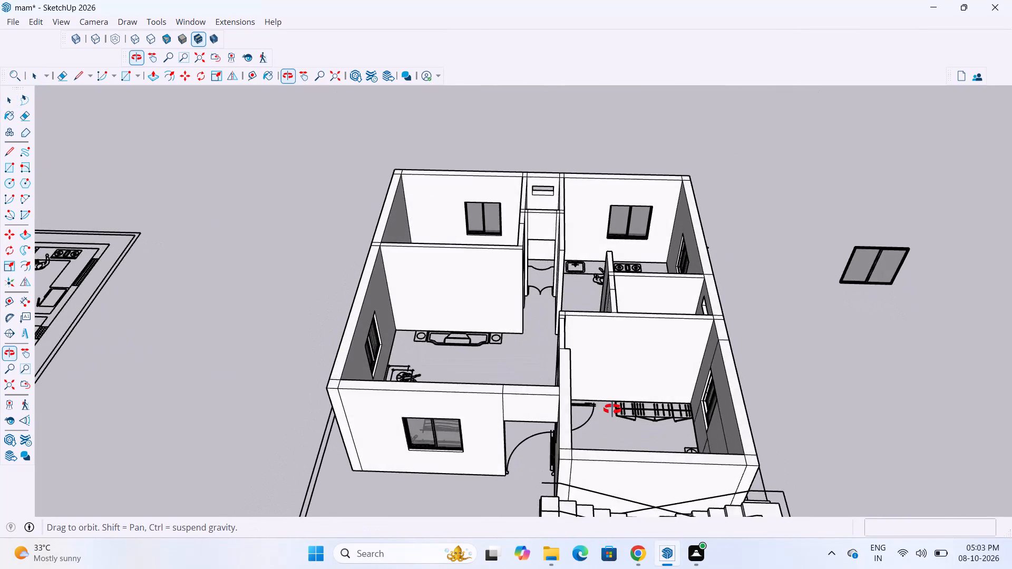
middle_click_drag(612, 409, 608, 449)
Delete the spare two-pane window lying outside the house.
scroll(514, 409, "down", 4)
left_click(785, 302)
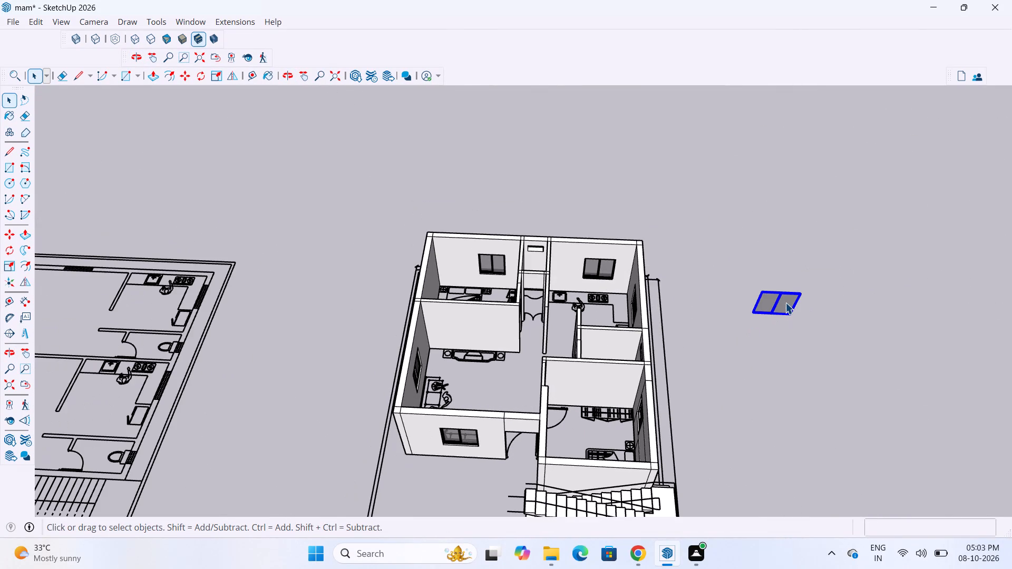
key("Delete")
Examine the outside staircase, its landing support walls and the adjoining house walls from several sides.
scroll(762, 302, "down", 5)
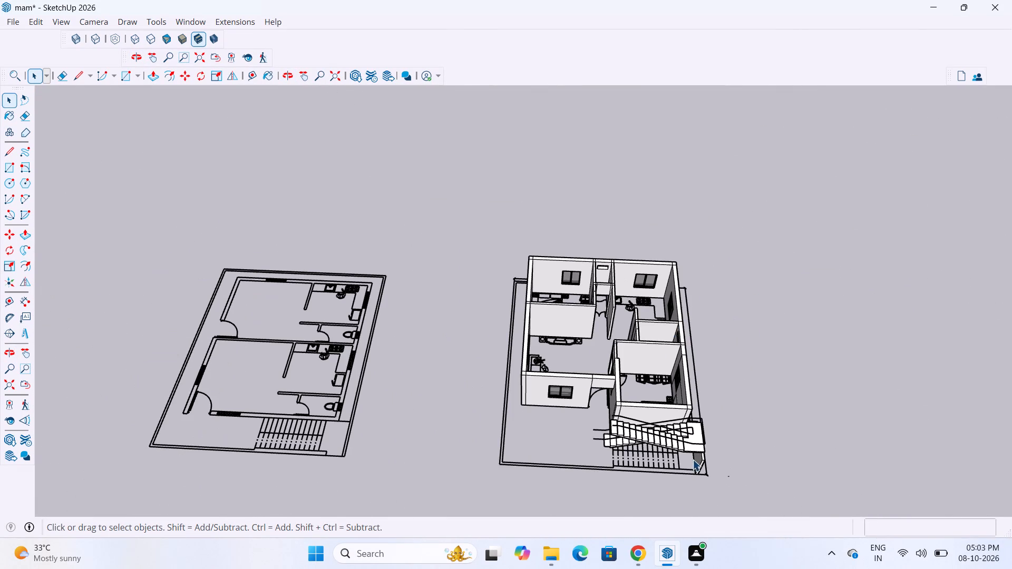
scroll(693, 459, "up", 8)
middle_click_drag(774, 428, 573, 336)
scroll(495, 421, "up", 4)
scroll(608, 414, "down", 4)
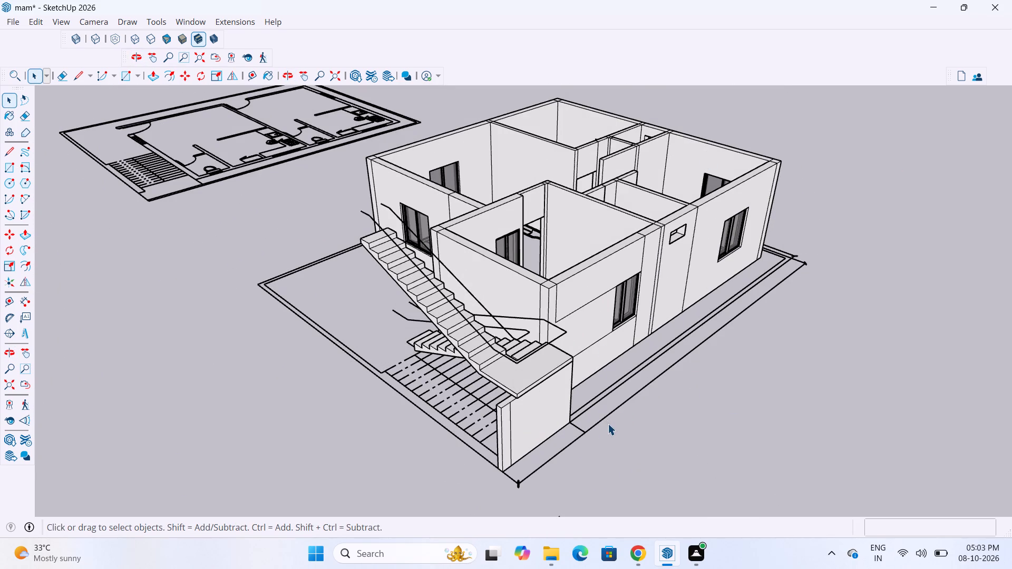
scroll(625, 397, "down", 4)
middle_click_drag(617, 391, 622, 387)
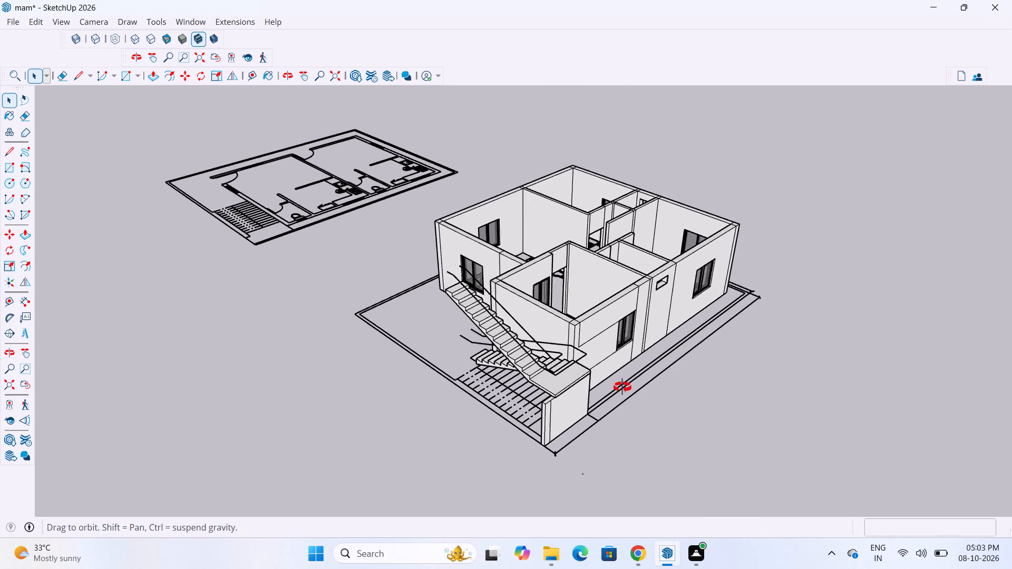
middle_click_drag(622, 387, 513, 398)
scroll(511, 398, "down", 1)
scroll(475, 401, "up", 11)
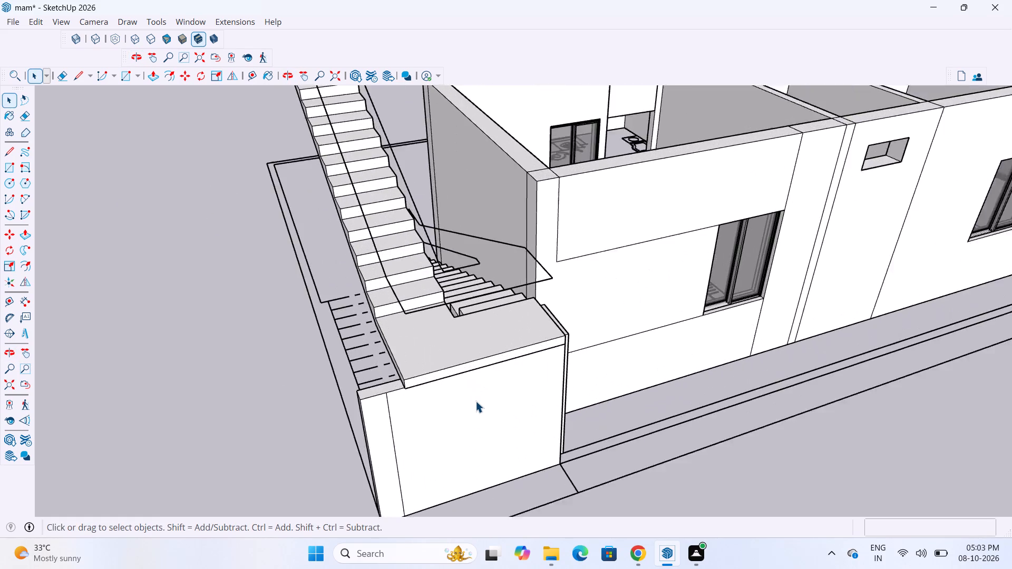
scroll(475, 401, "up", 2)
middle_click_drag(475, 401, 409, 346)
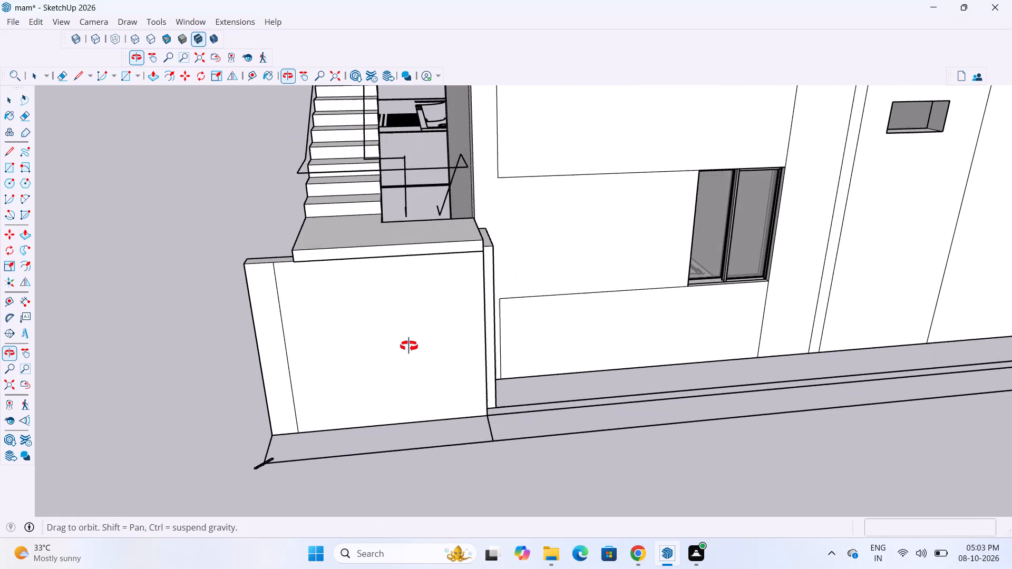
middle_click_drag(409, 346, 400, 358)
scroll(393, 359, "down", 9)
middle_click_drag(400, 378, 329, 387)
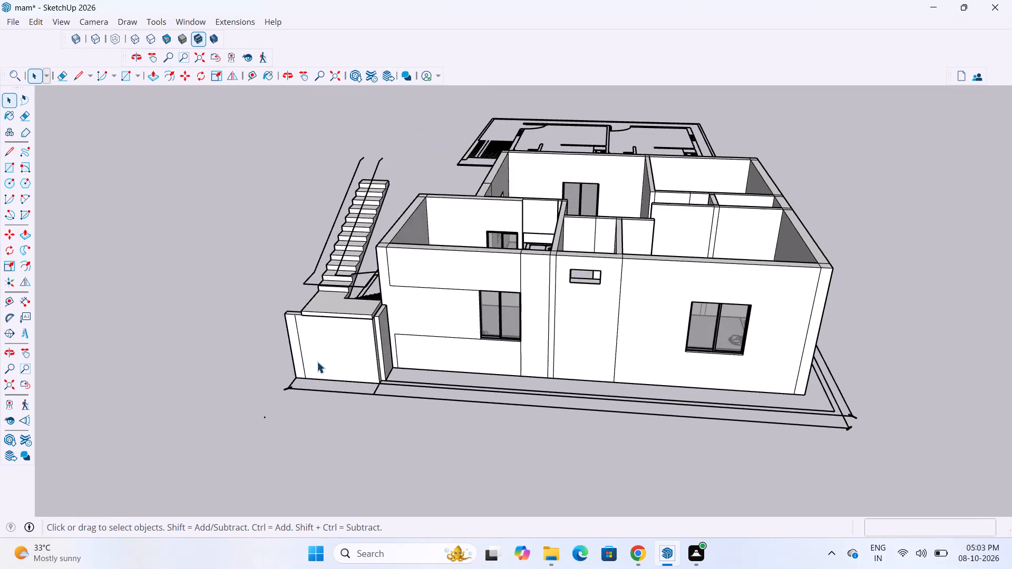
scroll(335, 362, "up", 15)
middle_click_drag(443, 347, 453, 377)
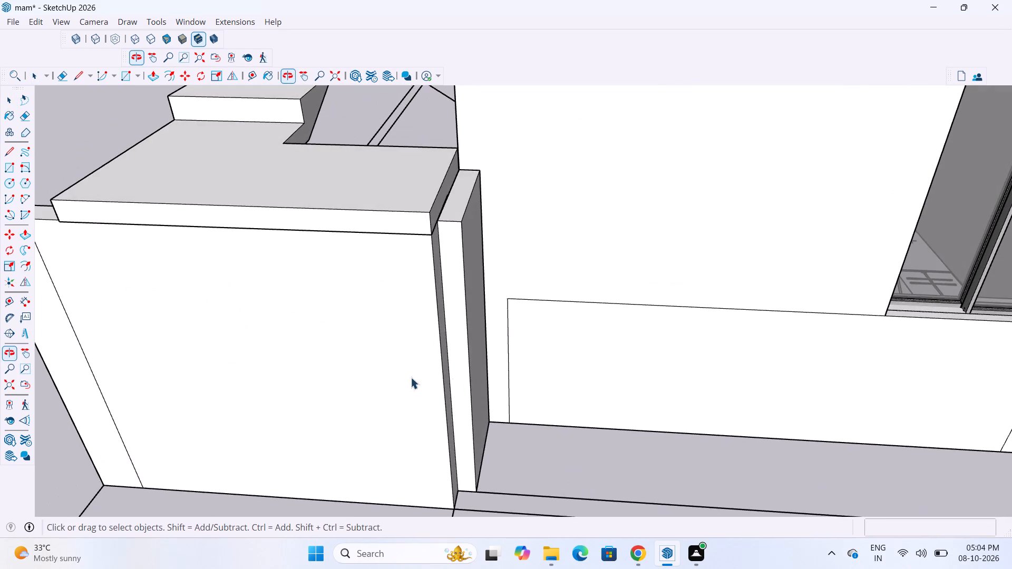
scroll(372, 381, "down", 9)
scroll(417, 408, "up", 12)
scroll(423, 388, "down", 3)
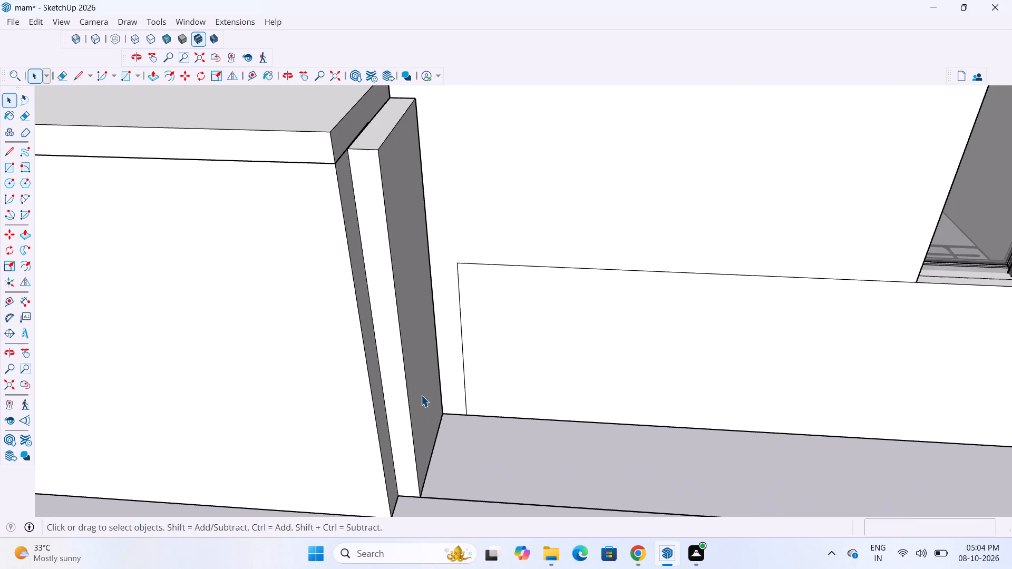
scroll(423, 394, "down", 4)
scroll(423, 394, "up", 5)
scroll(423, 394, "down", 8)
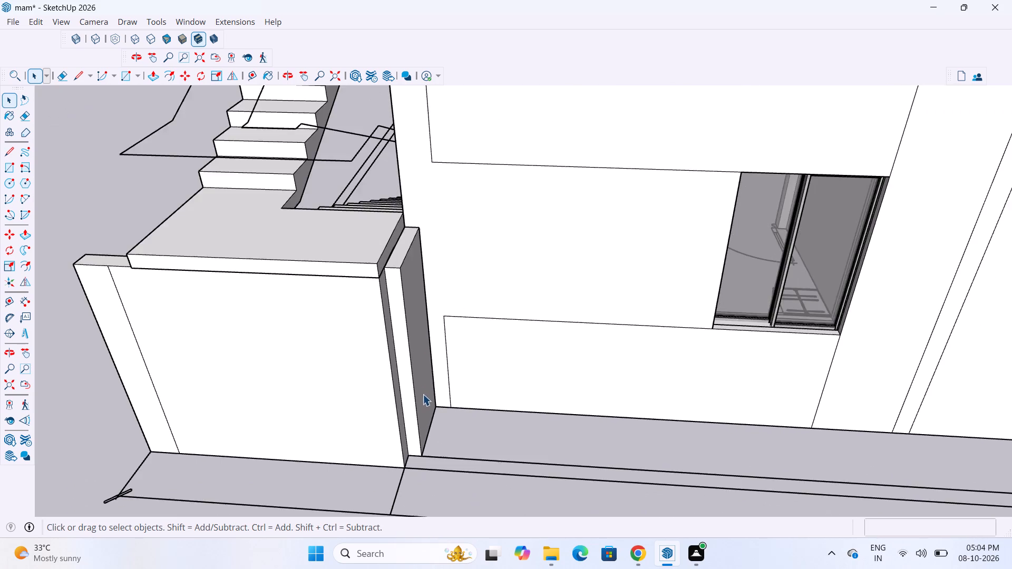
middle_click_drag(419, 387, 731, 380)
scroll(681, 382, "down", 6)
middle_click_drag(663, 379, 777, 406)
scroll(738, 392, "down", 1)
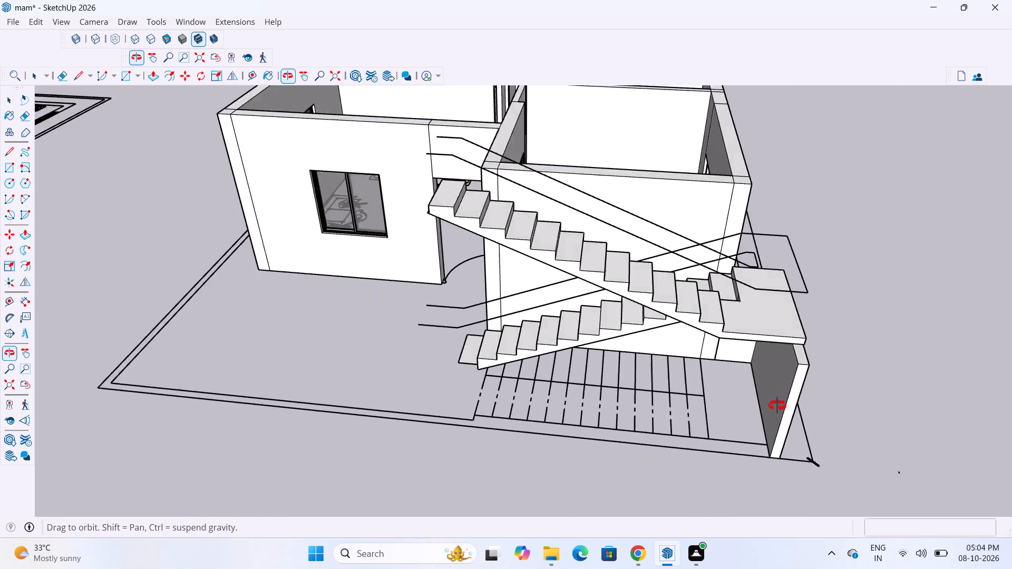
middle_click_drag(777, 406, 842, 424)
scroll(761, 443, "down", 9)
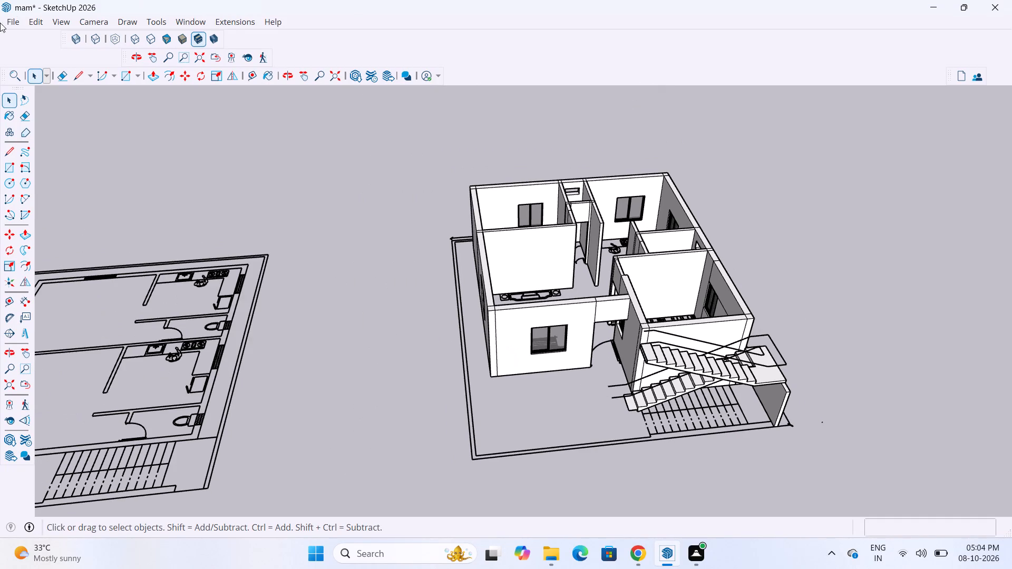
Import the Untitled (1) model from the Downloads folder and place it on the empty ground beside the house.
left_click(14, 22)
left_click(54, 203)
scroll(295, 205, "down", 2)
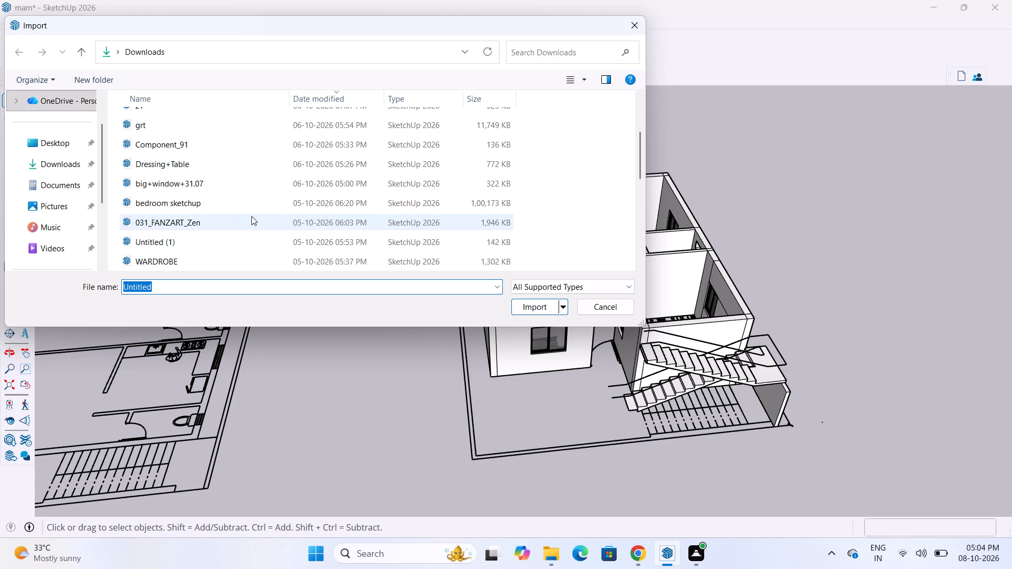
scroll(251, 216, "down", 1)
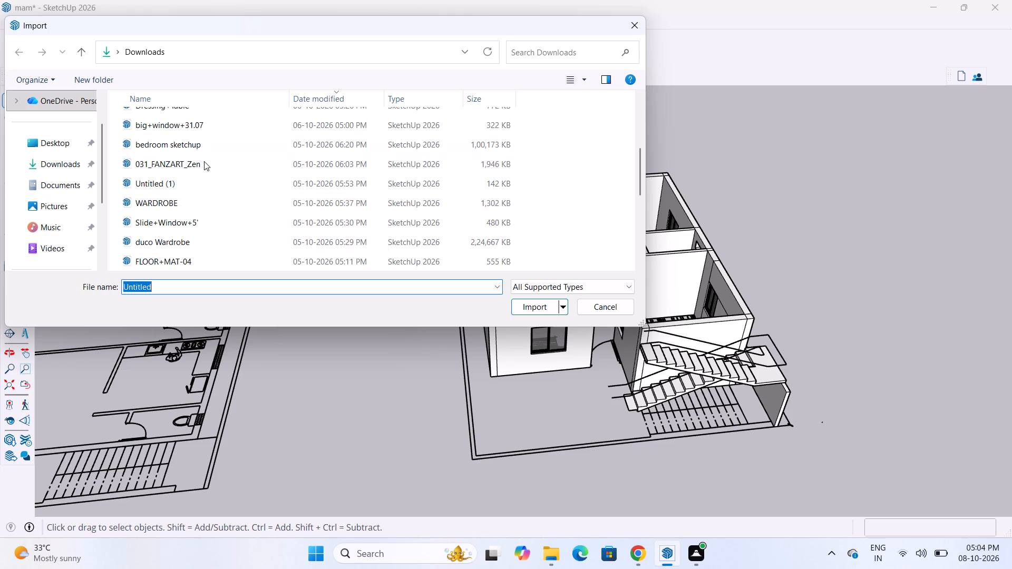
scroll(204, 161, "up", 5)
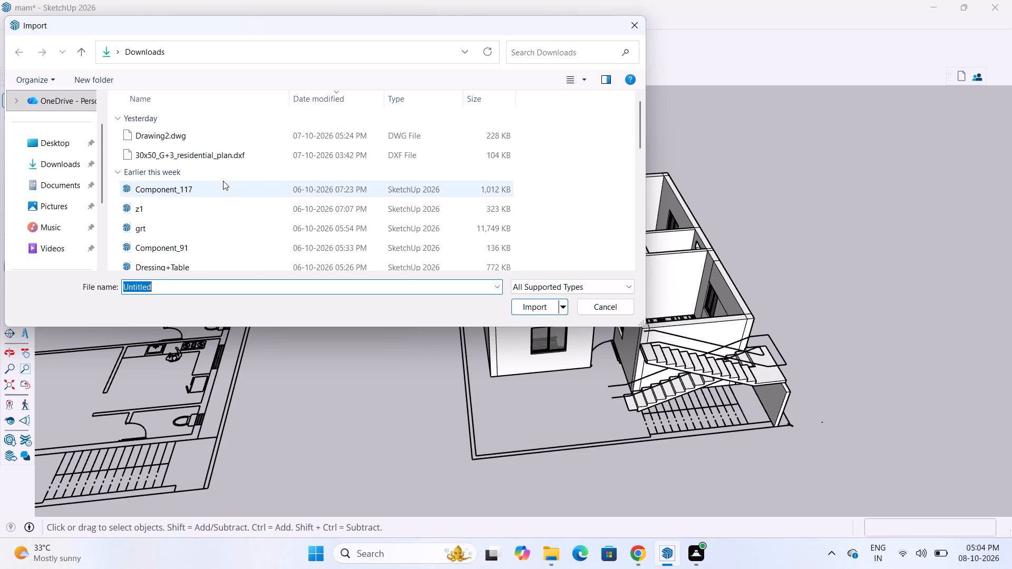
scroll(211, 215, "down", 1)
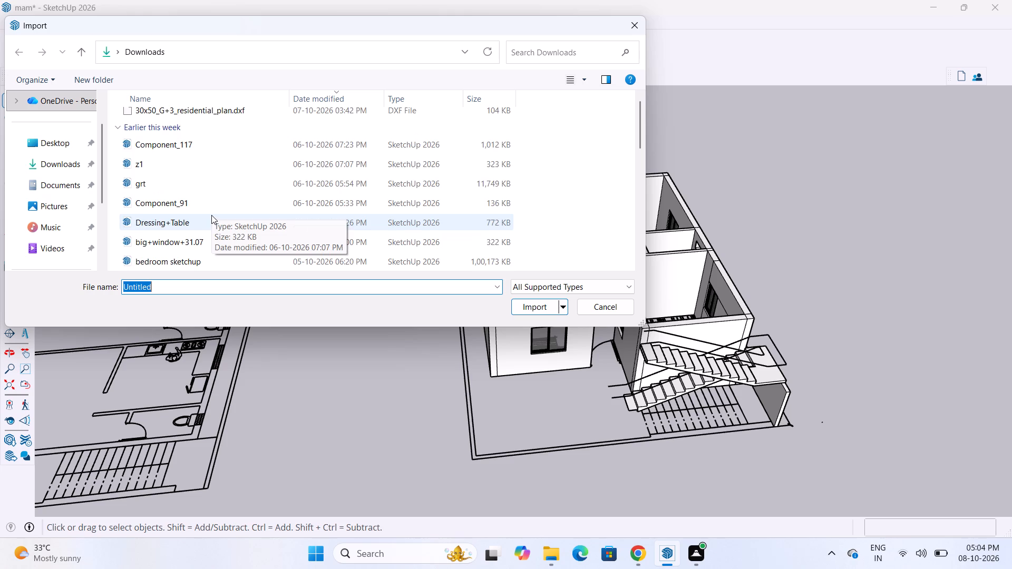
scroll(191, 215, "down", 5)
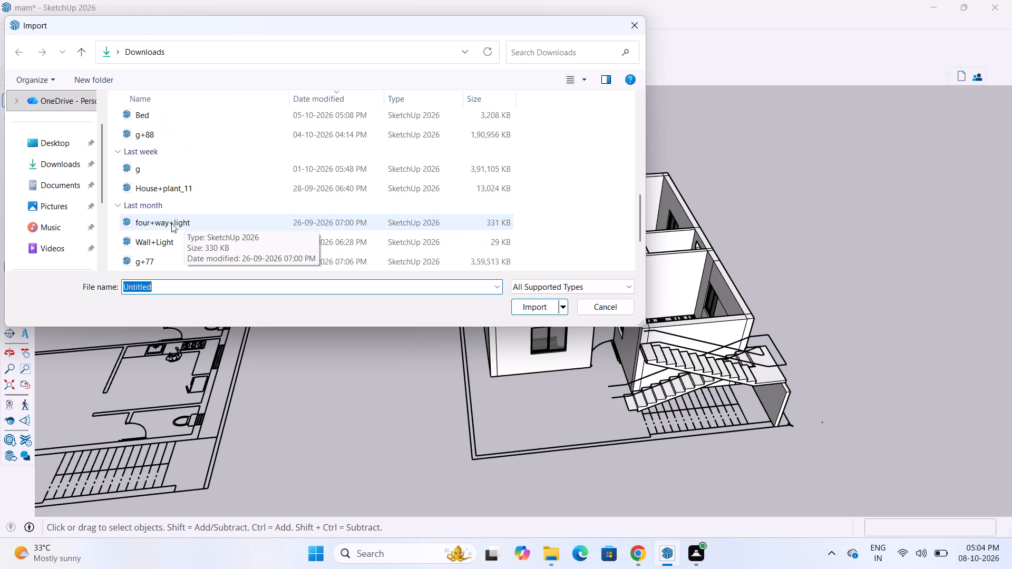
scroll(141, 231, "down", 6)
scroll(172, 220, "up", 3)
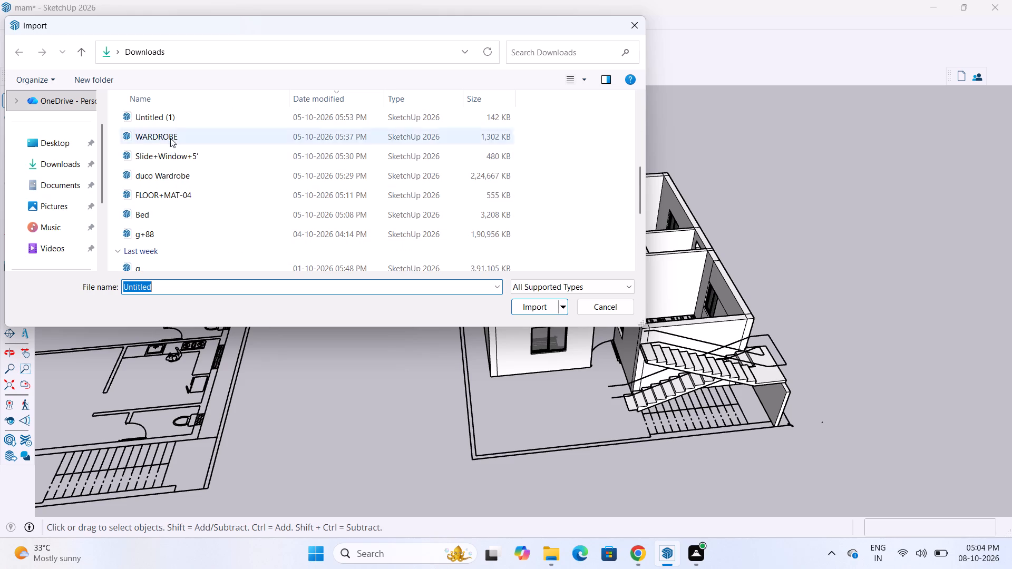
left_click(173, 123)
left_click(534, 307)
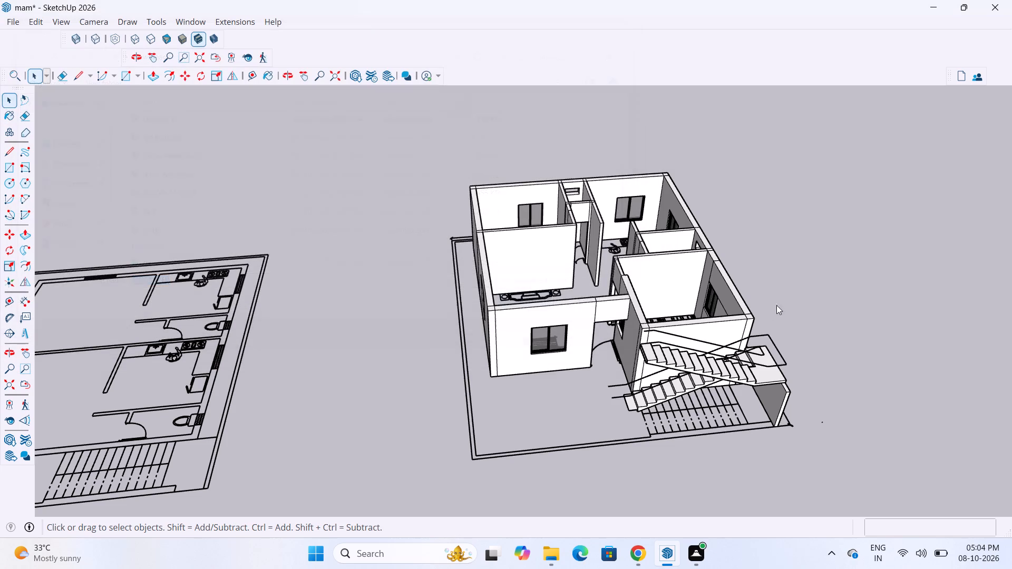
left_click(829, 269)
Explode the imported door-and-figure component beside the house into its separate parts.
scroll(717, 302, "down", 2)
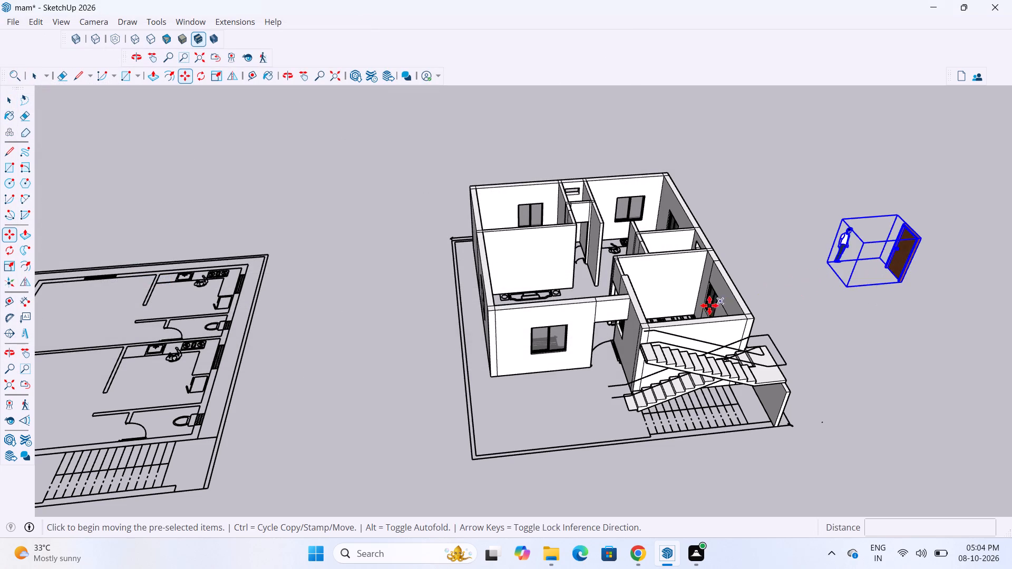
scroll(709, 306, "down", 3)
scroll(834, 327, "up", 7)
middle_click_drag(846, 299, 706, 318)
scroll(844, 318, "up", 3)
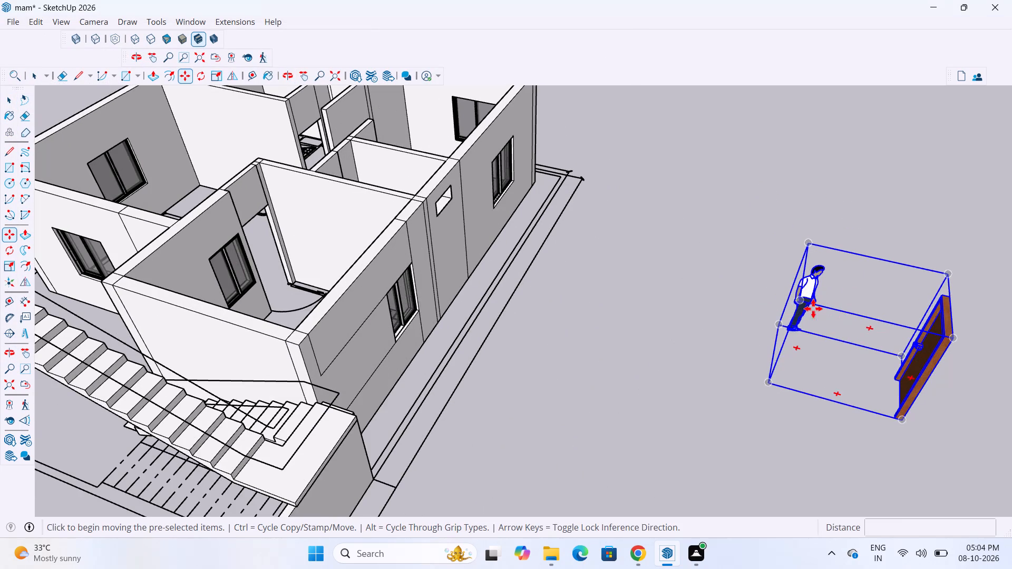
right_click(831, 325)
left_click(834, 261)
right_click(809, 283)
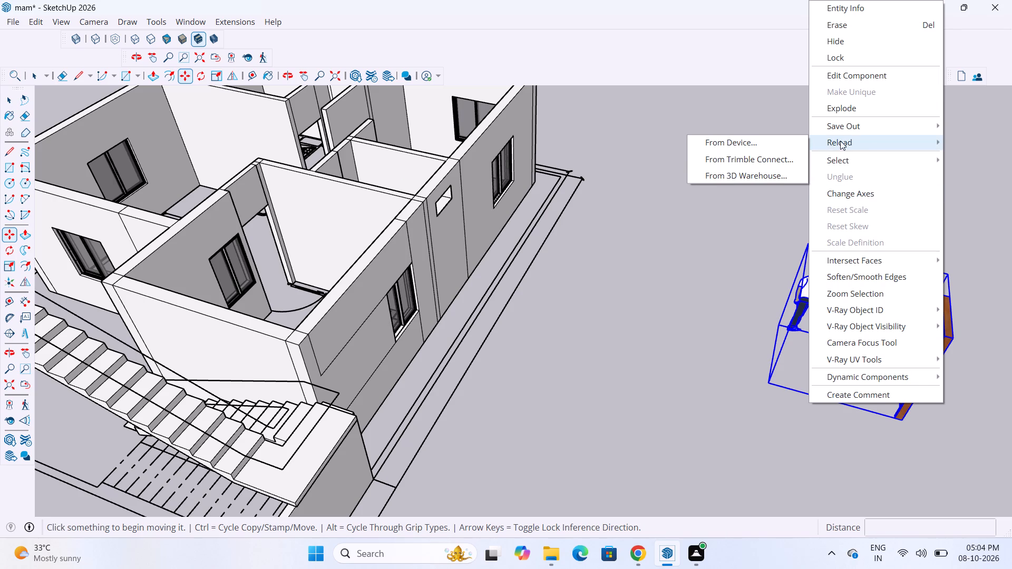
left_click(869, 103)
Delete only the human figure that came with the imported door, keeping the door.
scroll(607, 316, "down", 4)
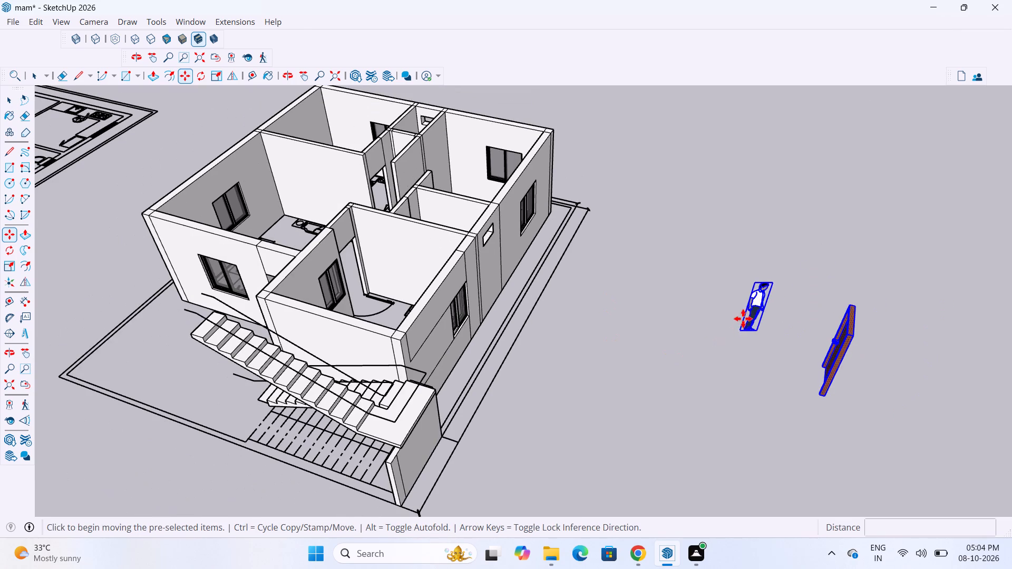
key("space")
key("Delete")
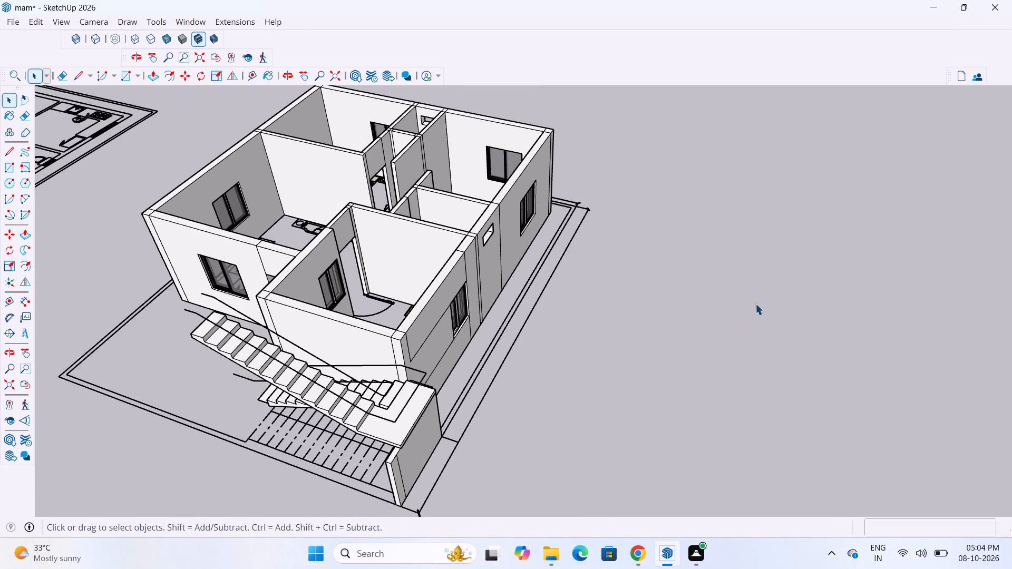
key("ctrl+z")
left_click(754, 305)
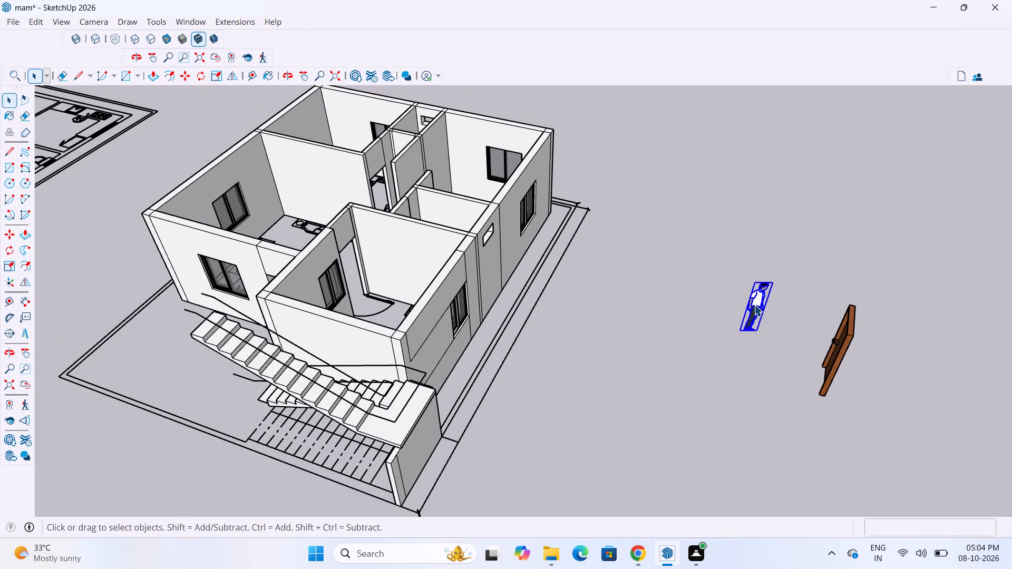
key("Delete")
Make a single group from all the parts of the brown door standing beside the house.
scroll(707, 314, "down", 4)
scroll(796, 329, "up", 6)
middle_click_drag(796, 325, 735, 283)
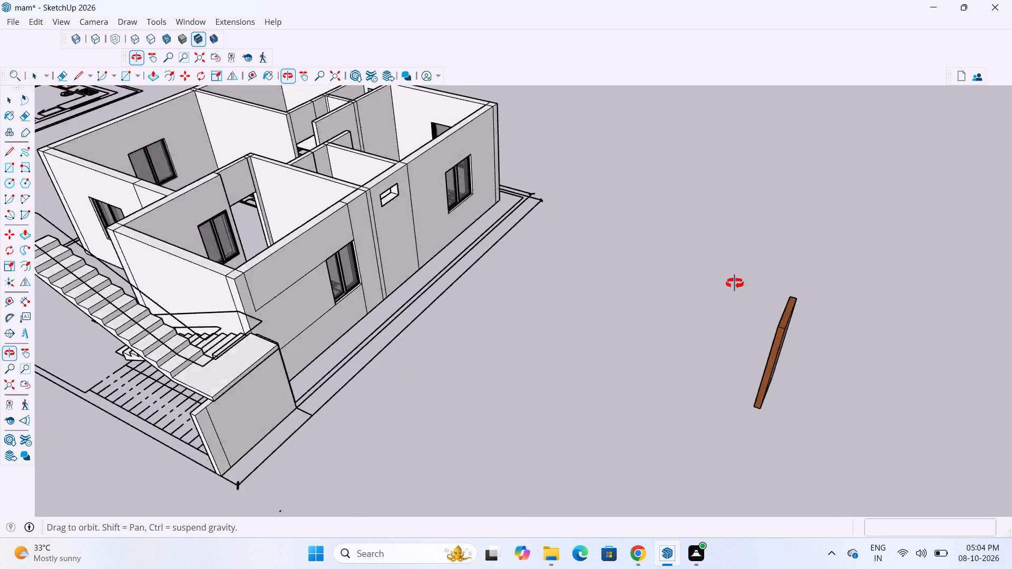
middle_click_drag(735, 283, 806, 310)
scroll(814, 310, "up", 1)
scroll(820, 315, "down", 4)
middle_click_drag(763, 330, 879, 332)
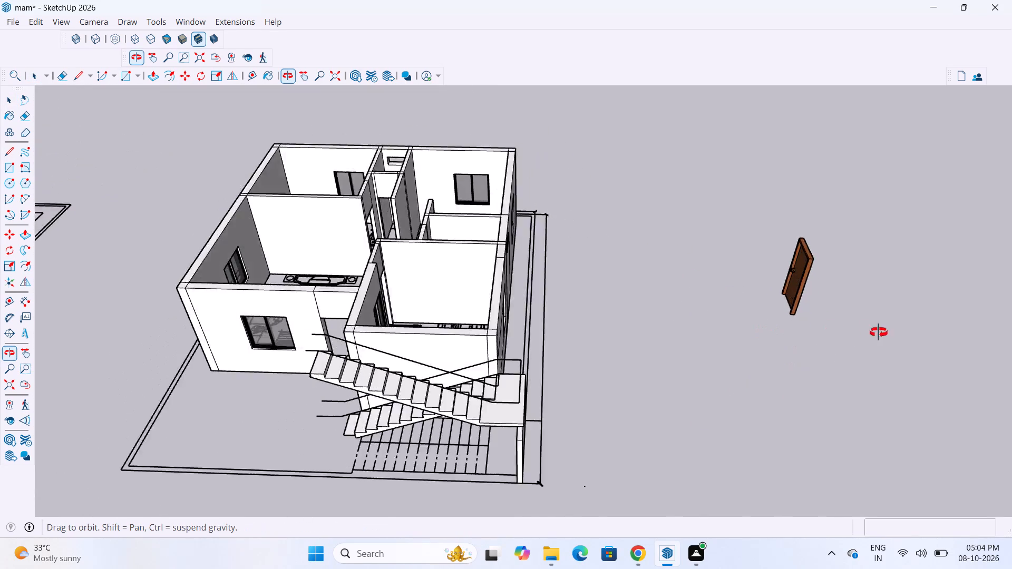
middle_click_drag(879, 332, 1011, 359)
scroll(739, 202, "up", 3)
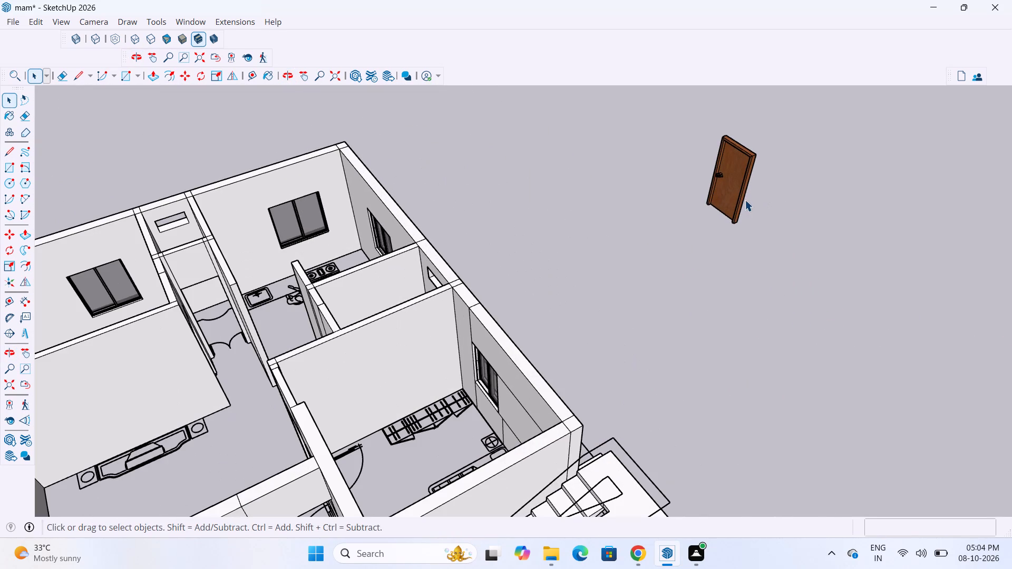
left_click(740, 199)
left_click(724, 286)
scroll(664, 325, "down", 5)
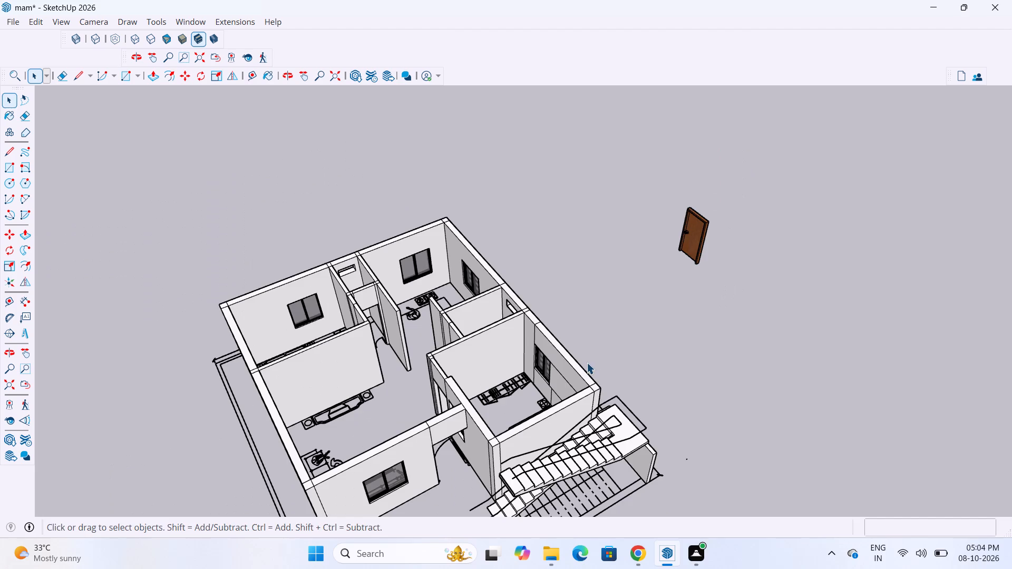
middle_click_drag(632, 353, 548, 368)
left_click_drag(662, 203, 808, 355)
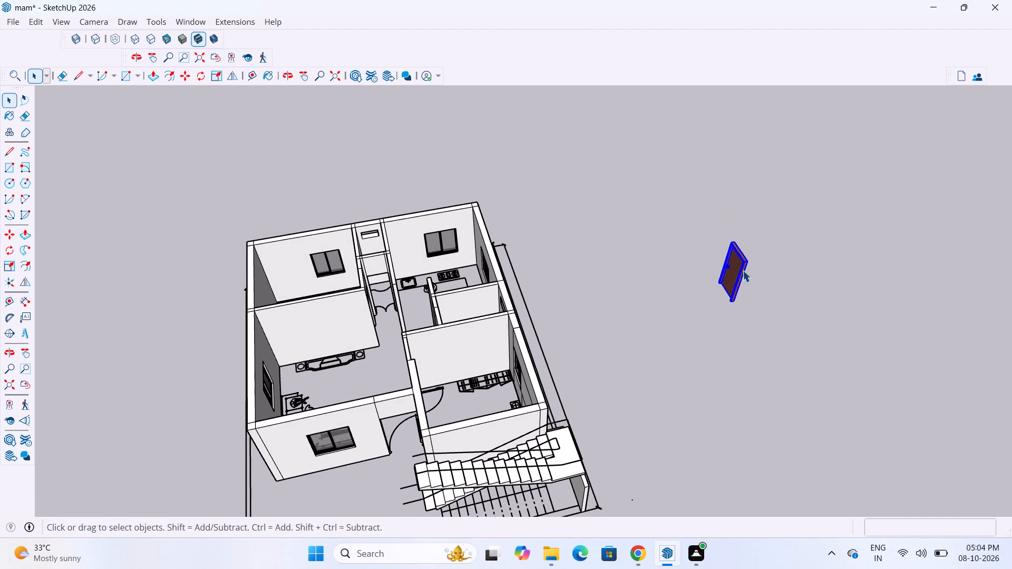
right_click(735, 262)
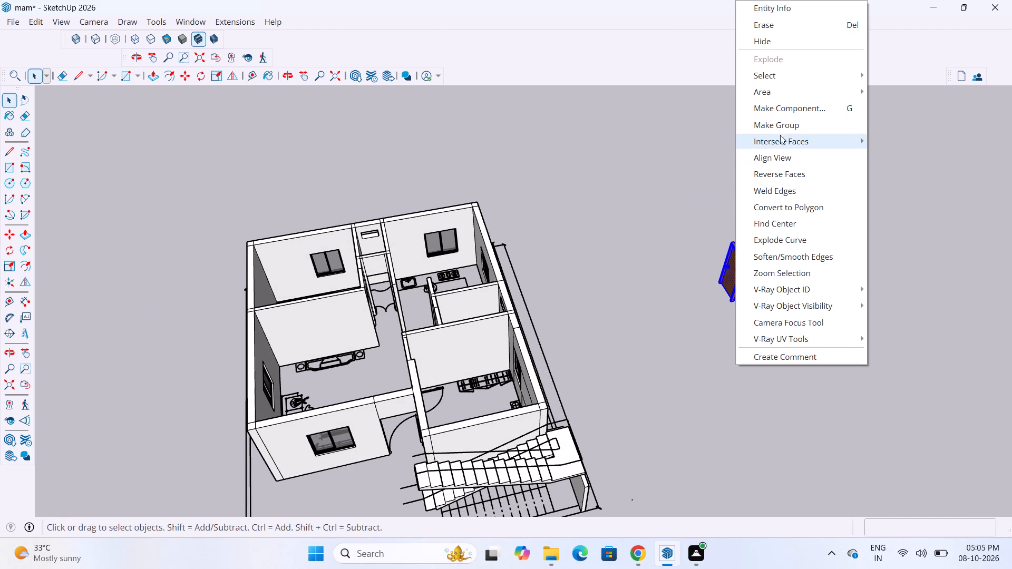
left_click(783, 127)
Select the grouped door for moving and examine the house's rooms and interior door openings from above and several angles.
scroll(753, 285, "up", 5)
left_click(762, 329)
left_click(732, 280)
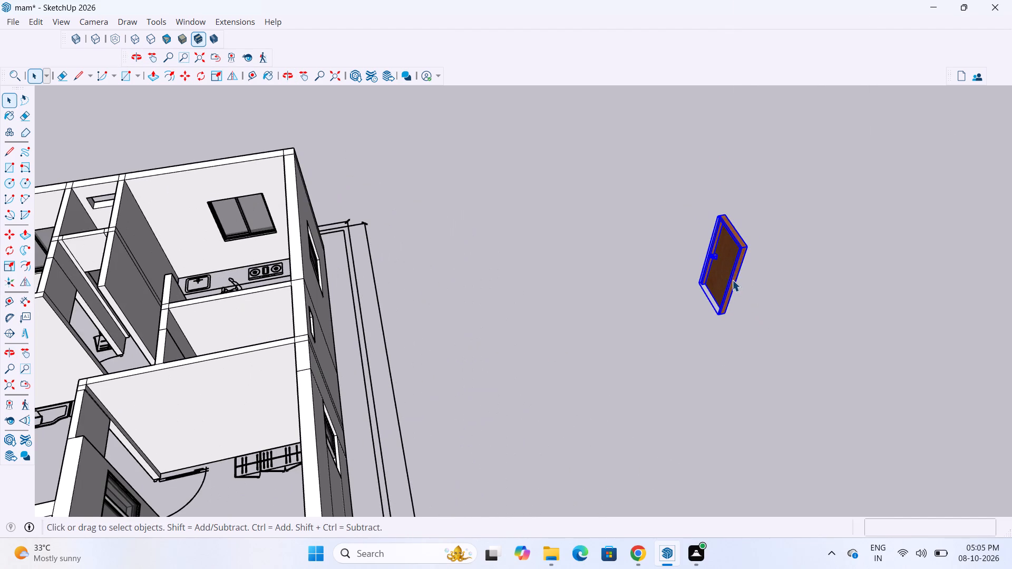
key("m")
scroll(716, 336, "down", 5)
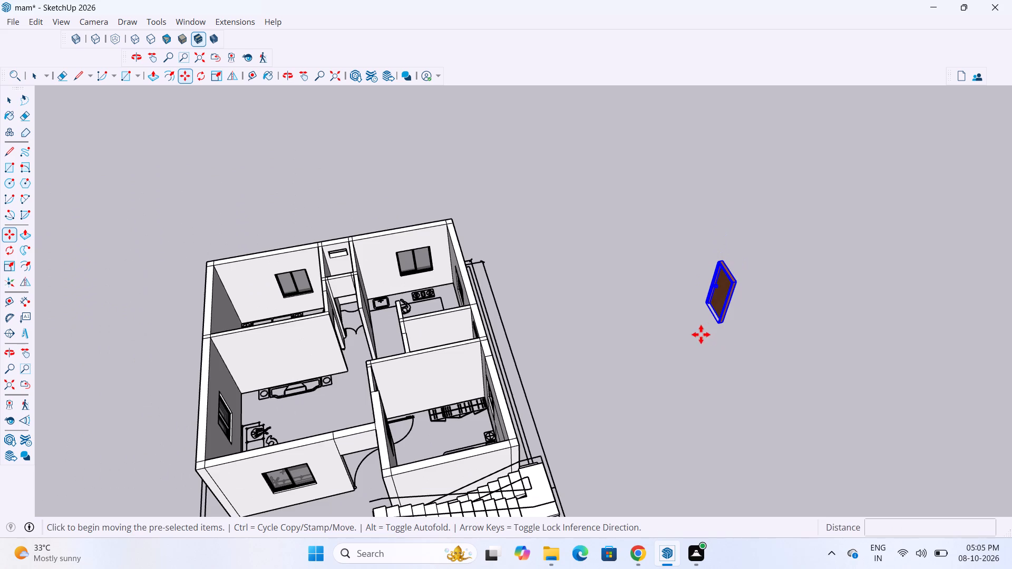
middle_click_drag(702, 334, 781, 321)
scroll(699, 271, "up", 10)
scroll(766, 188, "down", 5)
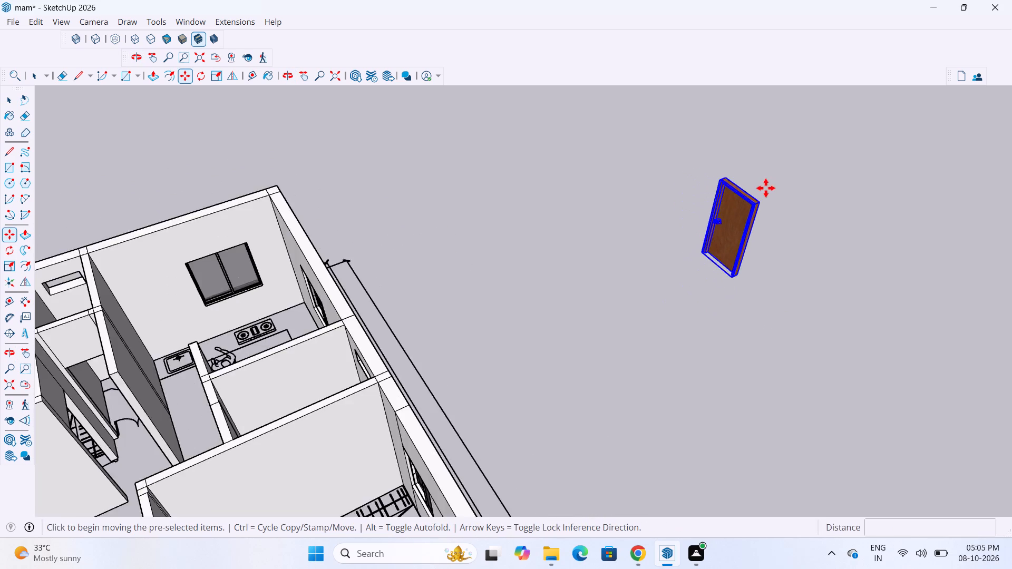
scroll(773, 168, "down", 9)
middle_click_drag(790, 252, 510, 448)
scroll(493, 371, "up", 4)
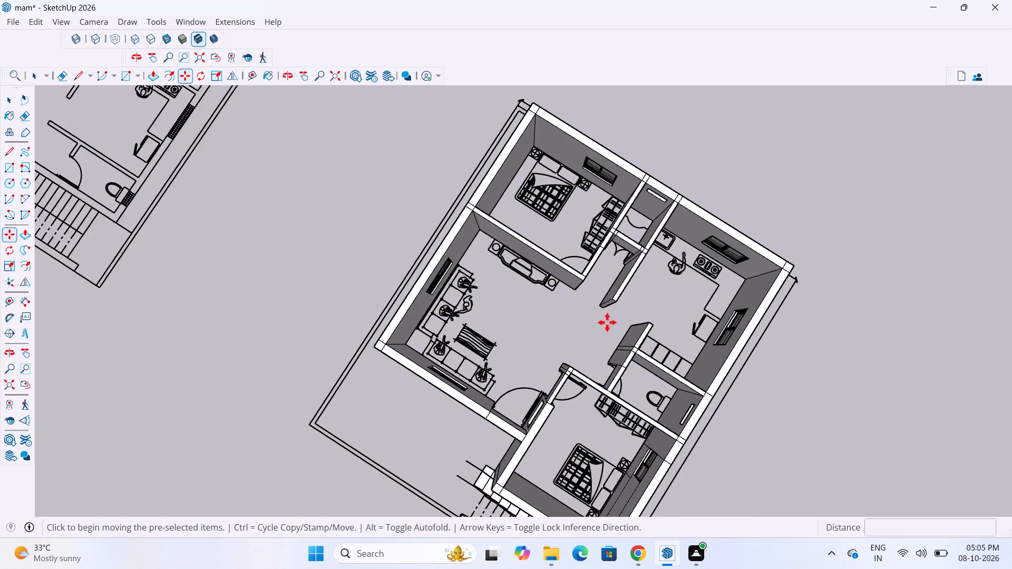
scroll(607, 322, "up", 5)
middle_click_drag(570, 239, 297, 130)
scroll(297, 130, "down", 1)
scroll(600, 237, "up", 6)
middle_click_drag(613, 252, 723, 297)
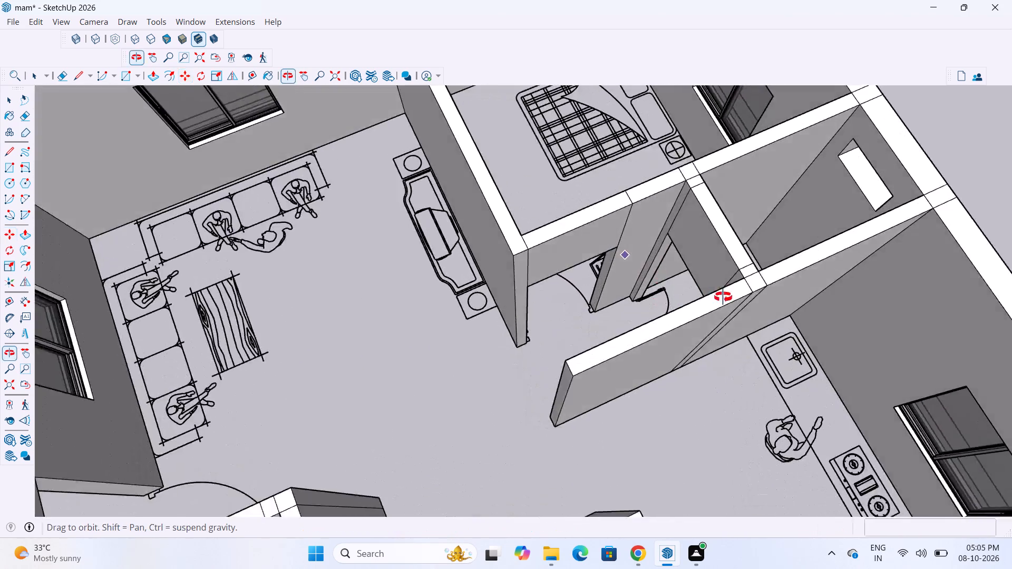
middle_click_drag(723, 297, 755, 303)
scroll(672, 286, "up", 6)
scroll(565, 309, "down", 9)
scroll(540, 350, "down", 3)
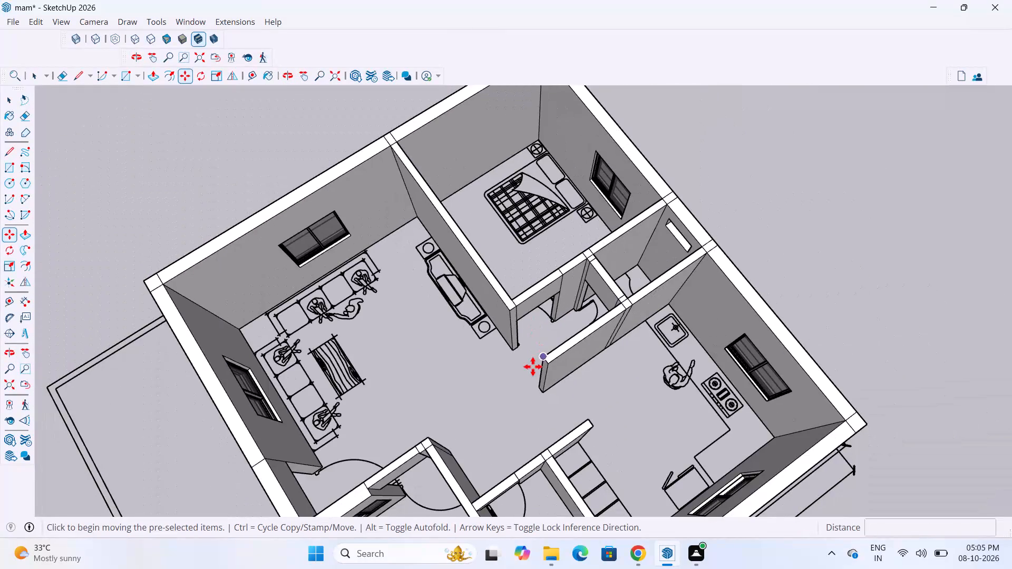
middle_click_drag(532, 367, 846, 416)
scroll(416, 373, "down", 15)
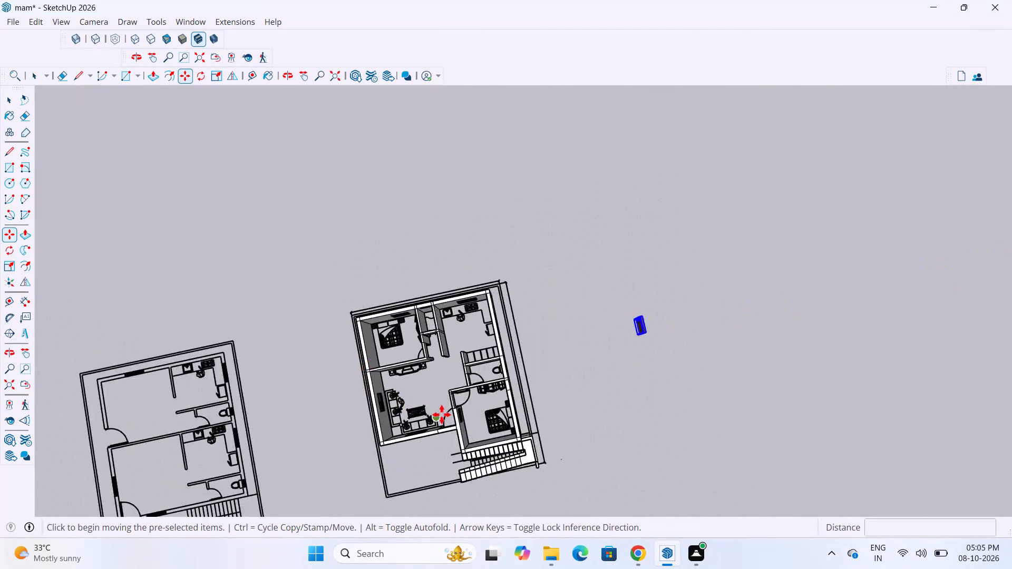
scroll(440, 415, "up", 12)
scroll(509, 363, "down", 10)
middle_click_drag(480, 419, 405, 343)
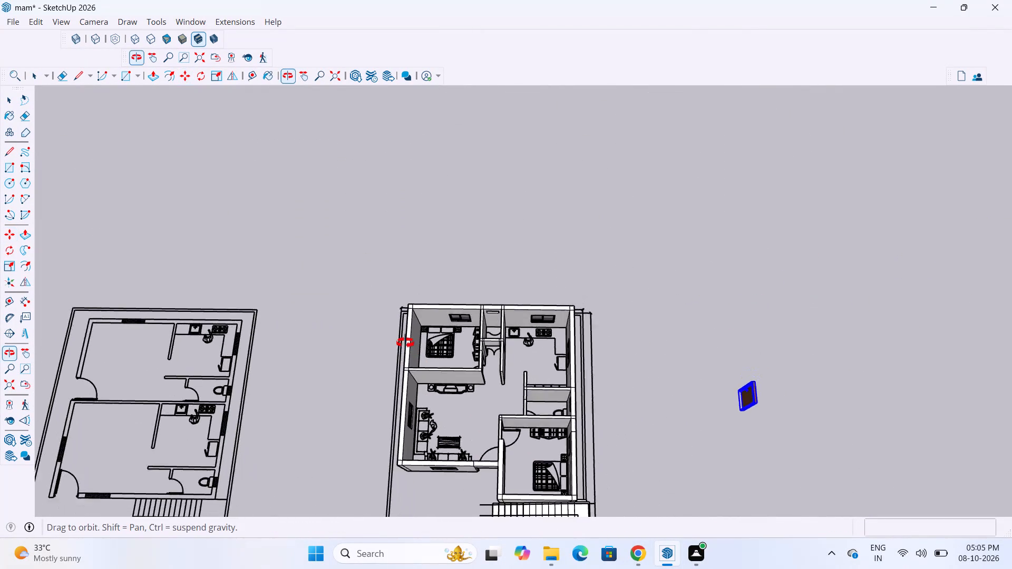
middle_click_drag(405, 343, 405, 341)
scroll(460, 439, "up", 8)
scroll(452, 382, "down", 14)
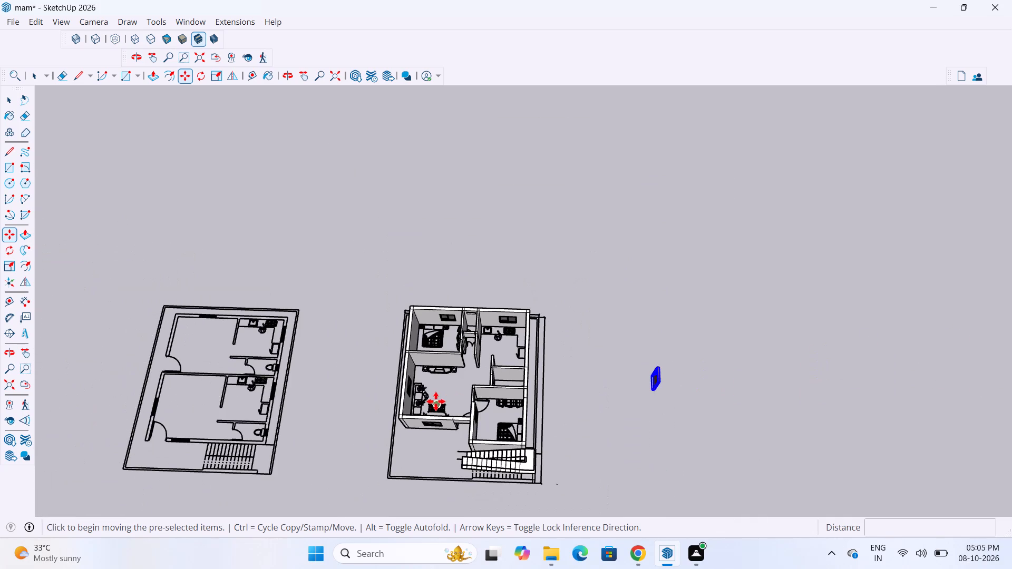
scroll(514, 339, "up", 4)
scroll(472, 348, "down", 5)
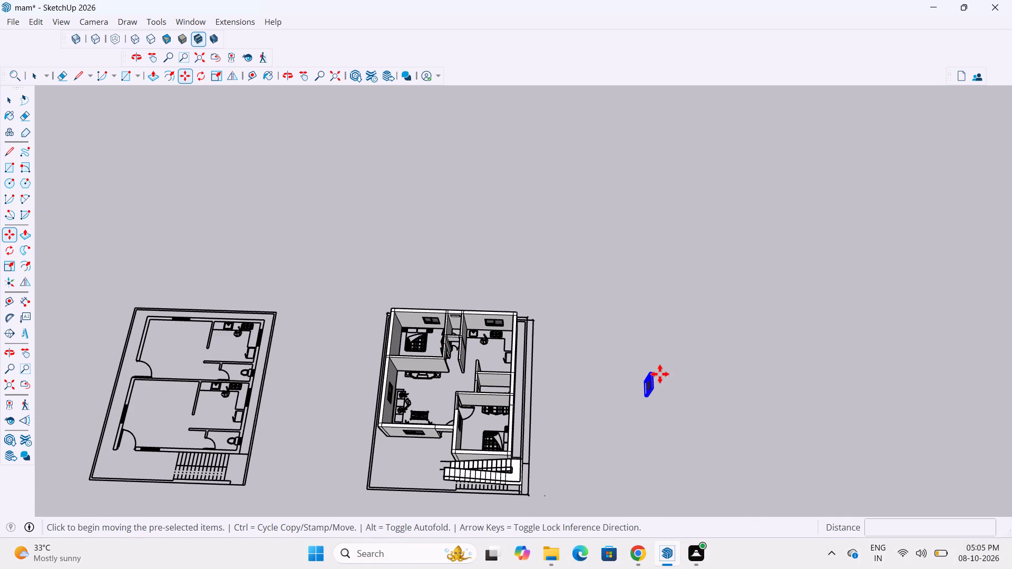
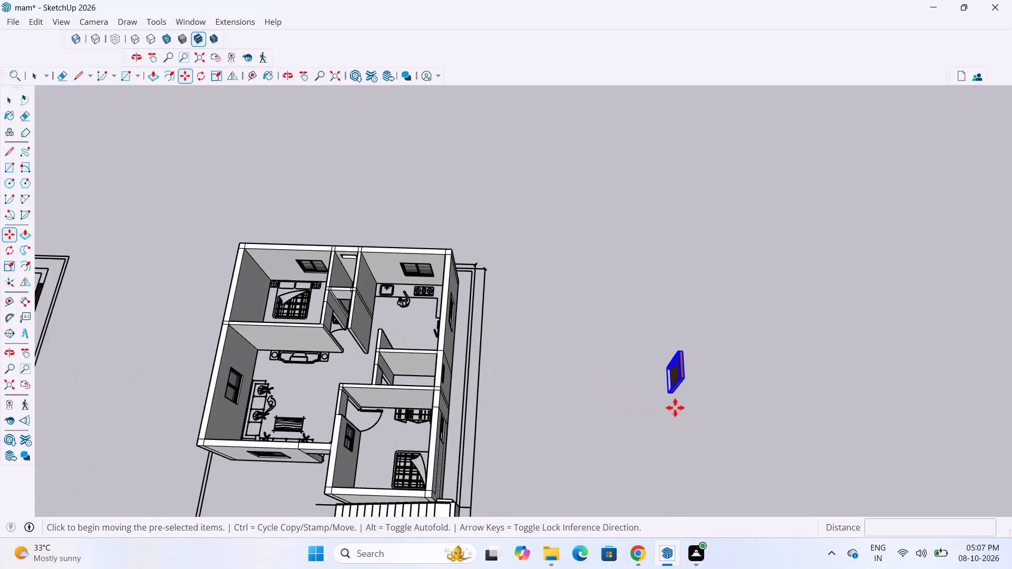
Copy the grouped brown door from outside the house into the doorway of the staircase-side bedroom, matching its bottom corner to the opening.
middle_click_drag(675, 408, 829, 423)
scroll(679, 278, "up", 3)
key("space")
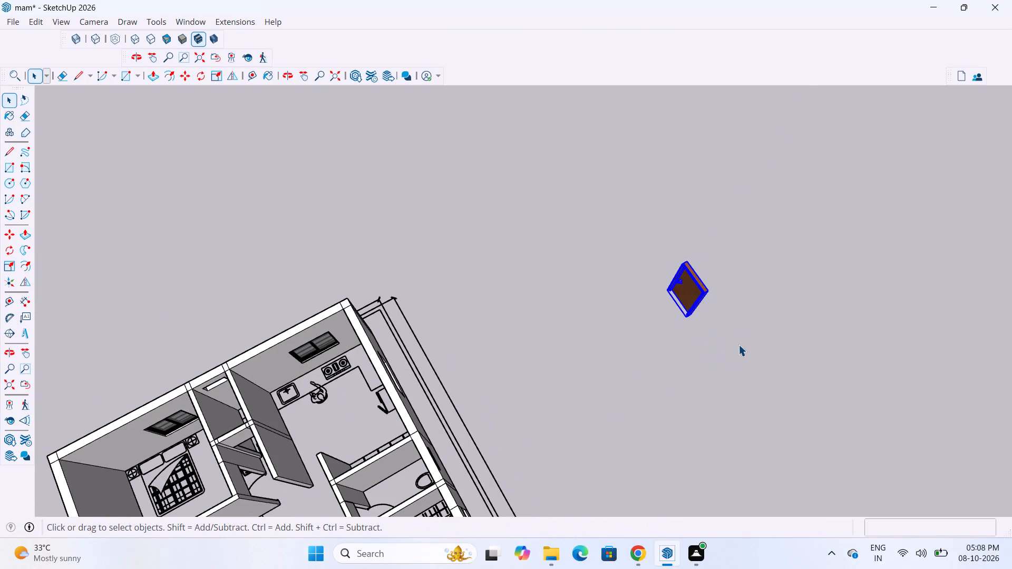
left_click(738, 344)
scroll(712, 297, "up", 3)
left_click(701, 293)
key("m")
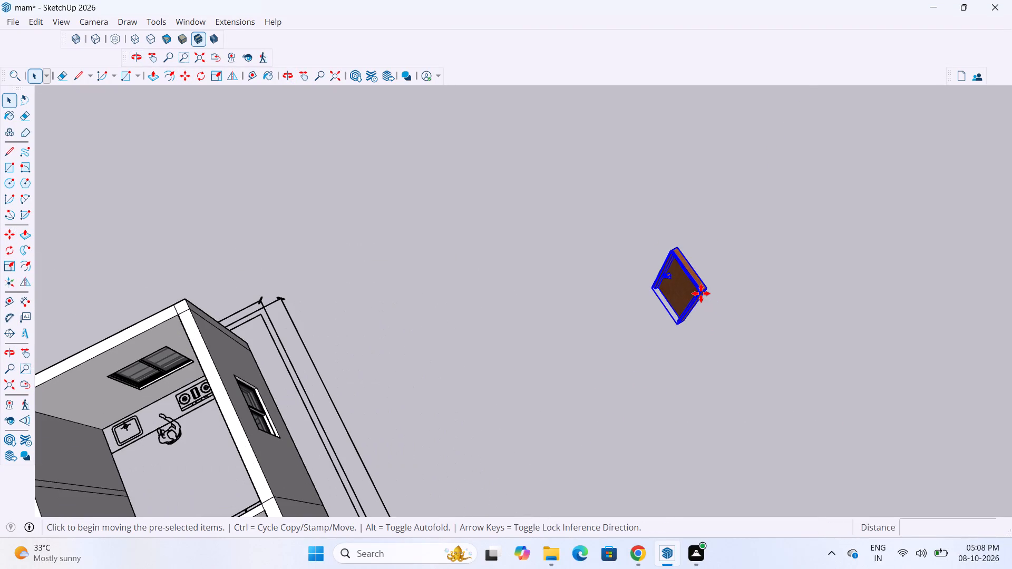
scroll(677, 290, "up", 17)
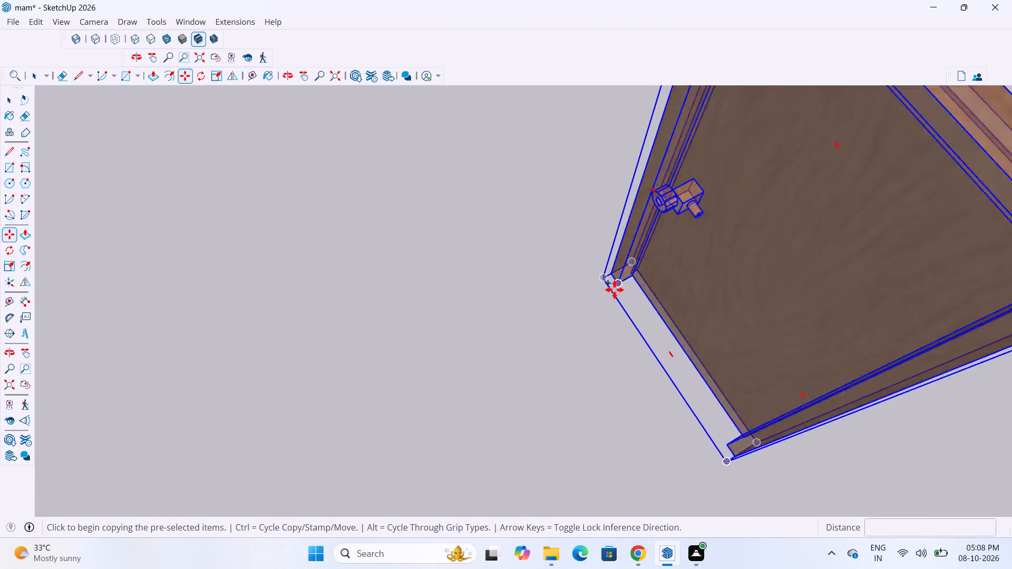
scroll(615, 290, "up", 3)
left_click_drag(608, 271, 614, 267)
scroll(709, 252, "down", 14)
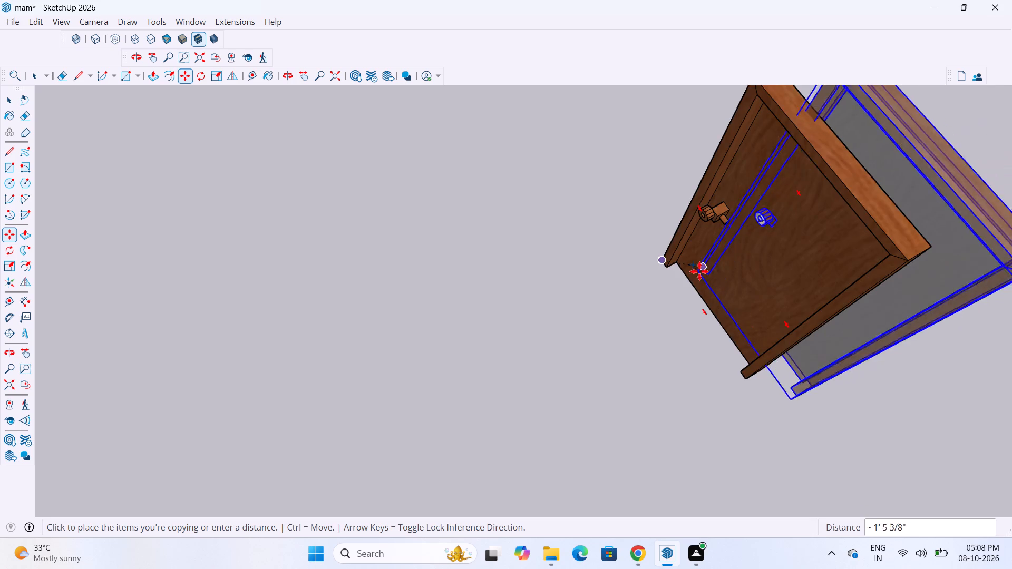
scroll(699, 271, "down", 20)
scroll(699, 271, "down", 8)
scroll(617, 312, "up", 6)
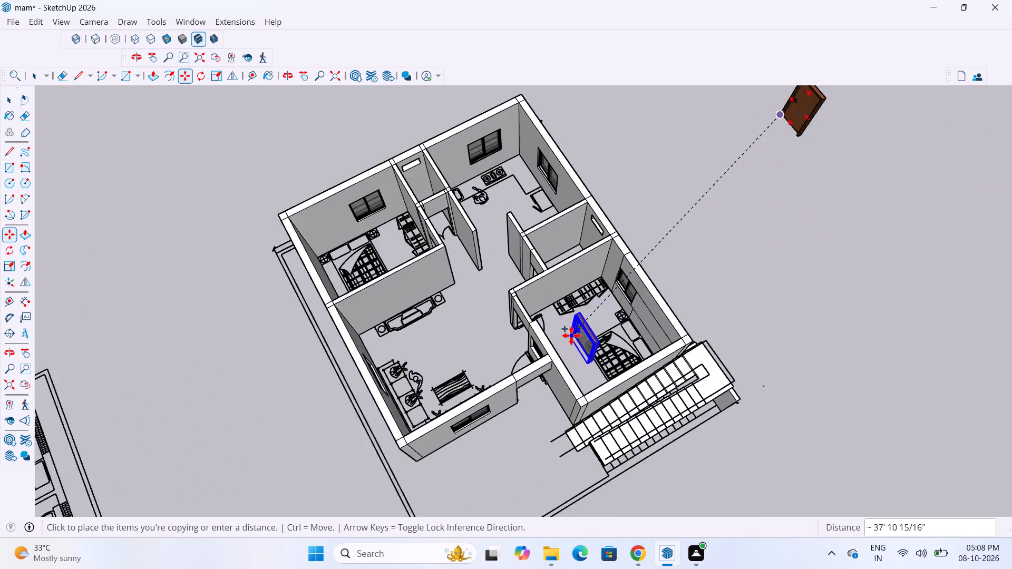
scroll(571, 336, "up", 15)
scroll(444, 309, "down", 3)
middle_click_drag(506, 290, 709, 225)
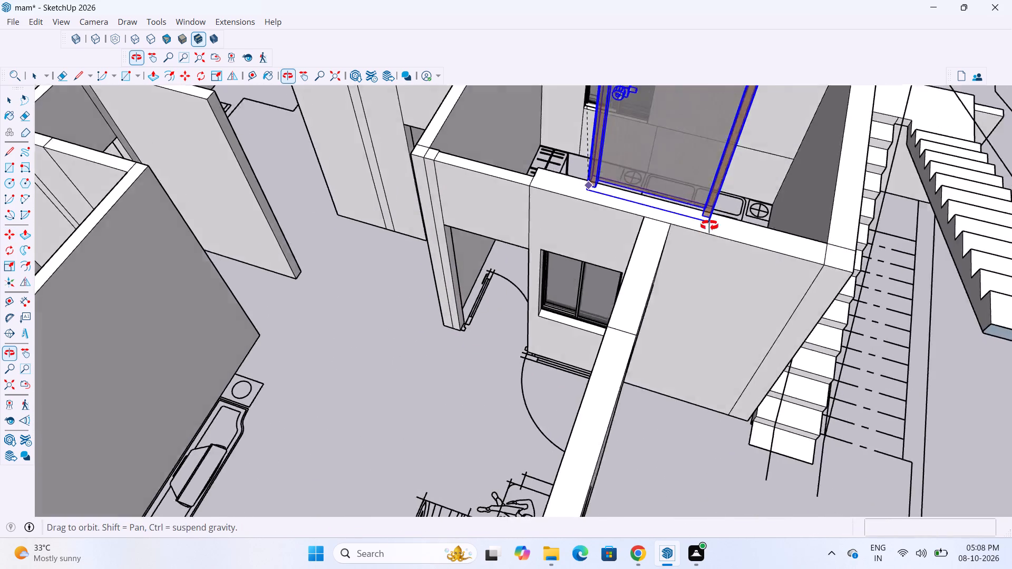
middle_click_drag(709, 225, 718, 222)
scroll(519, 321, "up", 19)
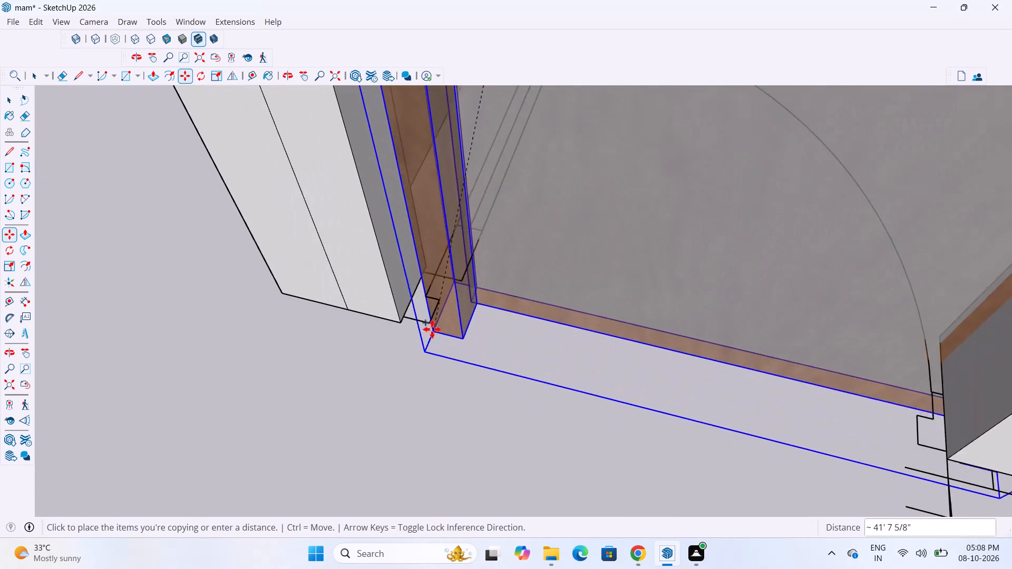
scroll(432, 329, "up", 13)
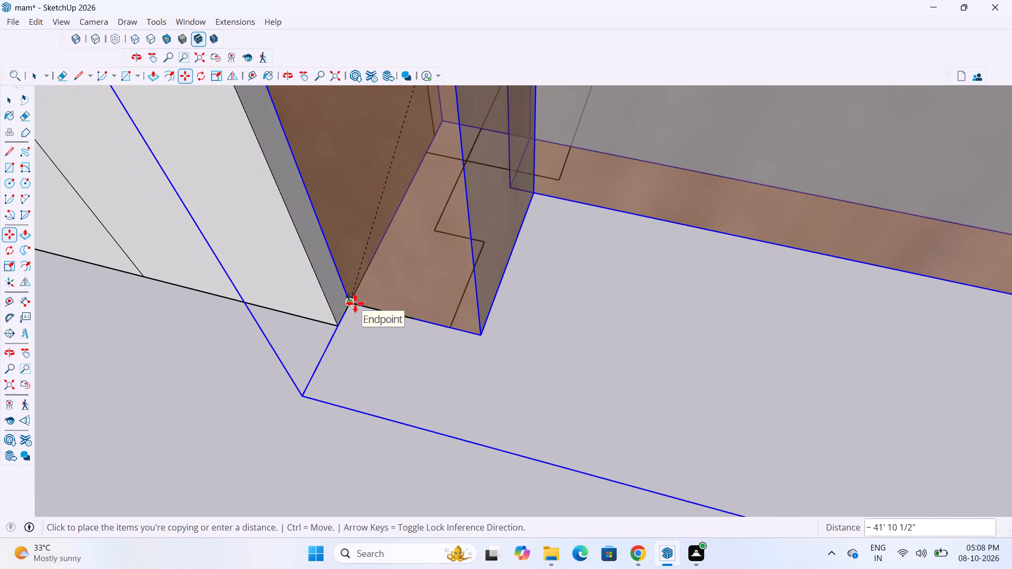
left_click(355, 303)
Scale the copied bedroom door's width to about 0.86 so it fits between the doorway jambs beside the window.
scroll(337, 335, "down", 20)
scroll(337, 335, "down", 11)
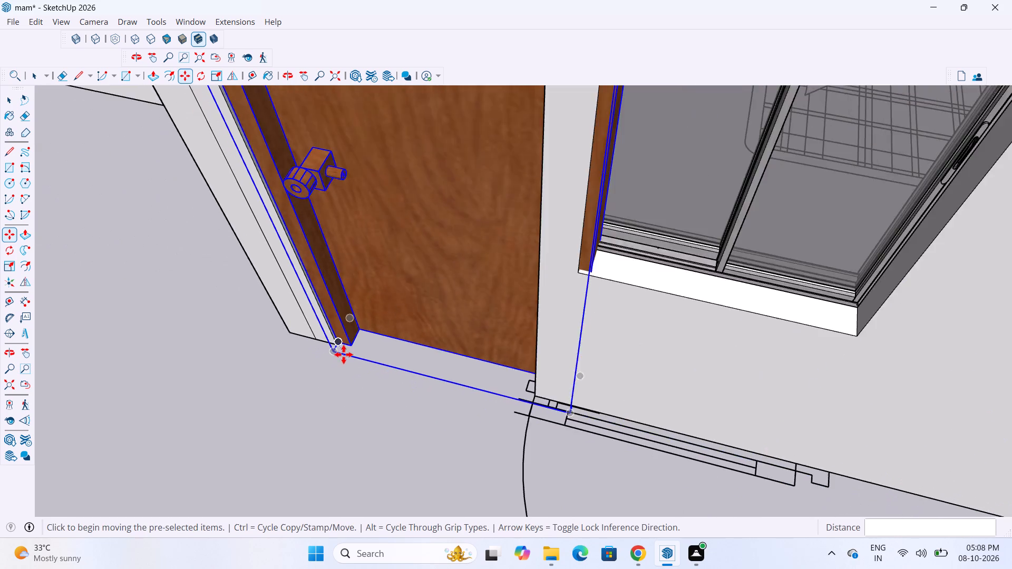
scroll(344, 355, "down", 13)
middle_click_drag(381, 386, 440, 389)
key("space")
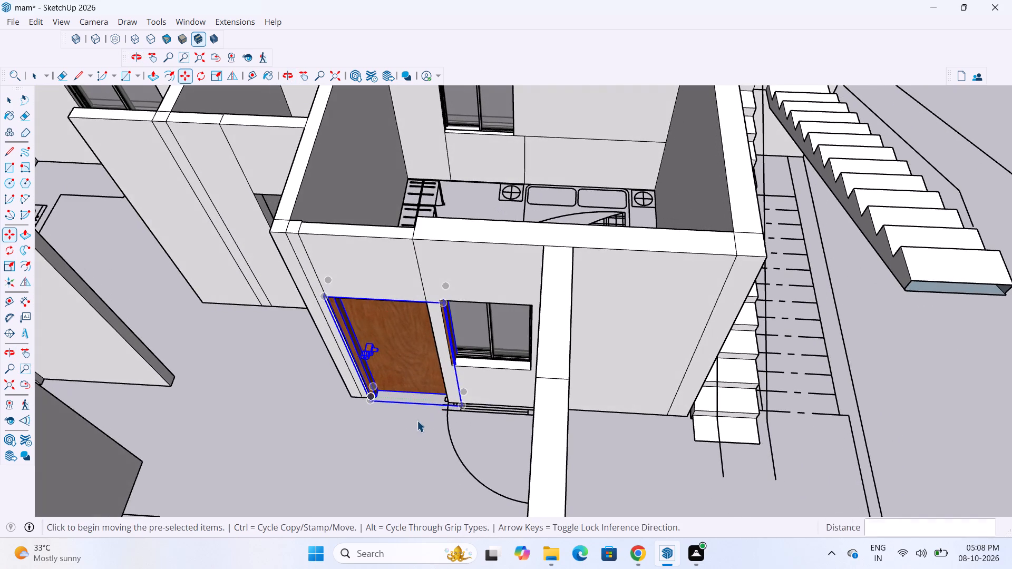
scroll(413, 423, "up", 4)
left_click(420, 423)
scroll(404, 370, "up", 3)
left_click(411, 357)
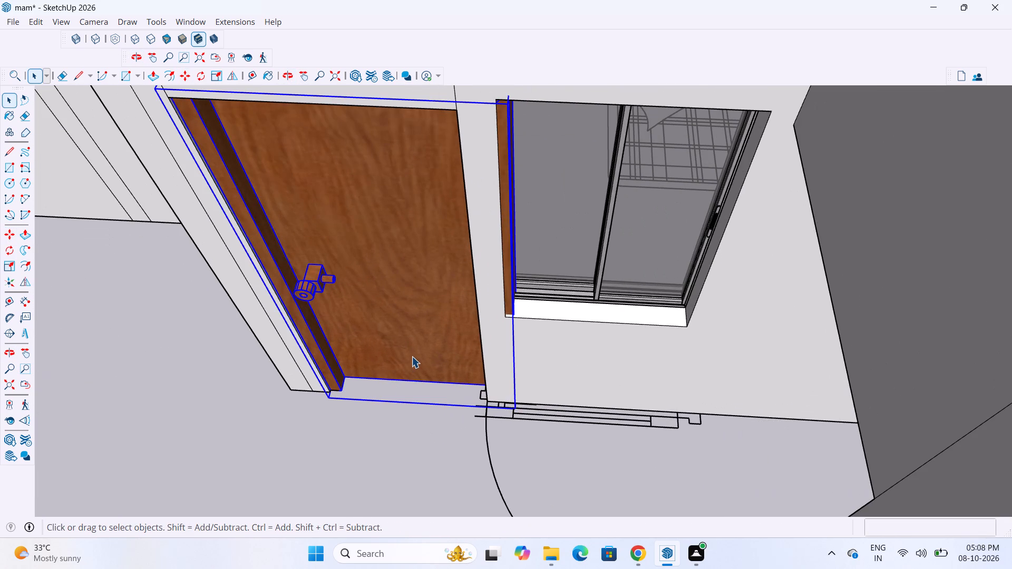
key("s")
scroll(523, 295, "up", 6)
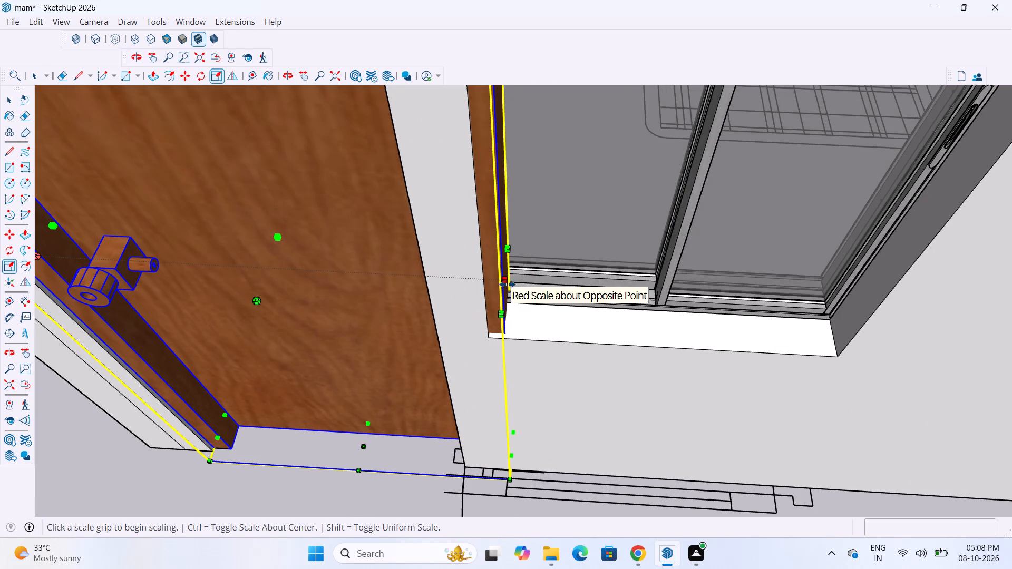
left_click(508, 284)
middle_click_drag(447, 266, 510, 227)
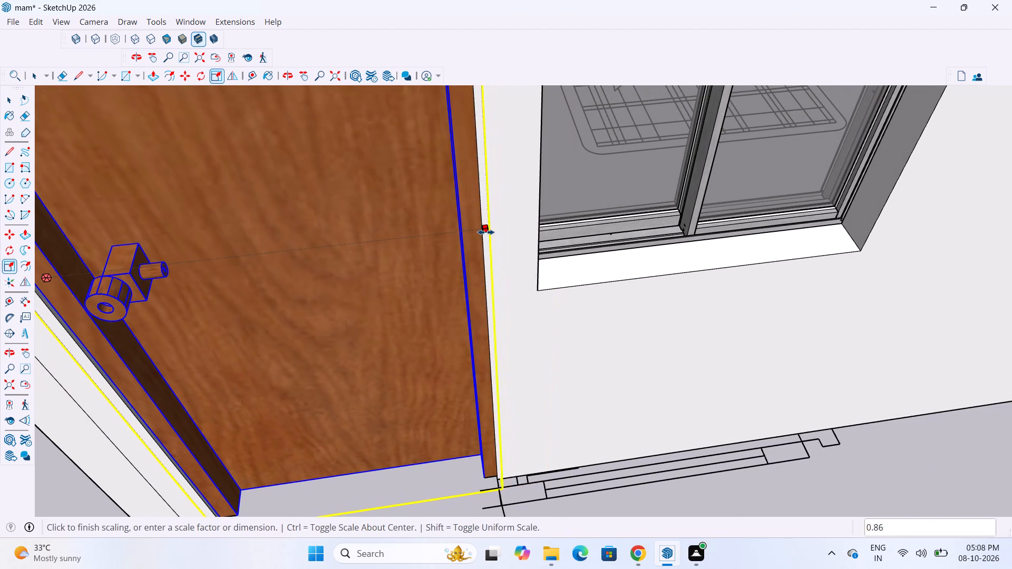
left_click(481, 232)
Scale the copied bedroom door's height so the top of its frame meets the head of the opening.
scroll(571, 297, "down", 8)
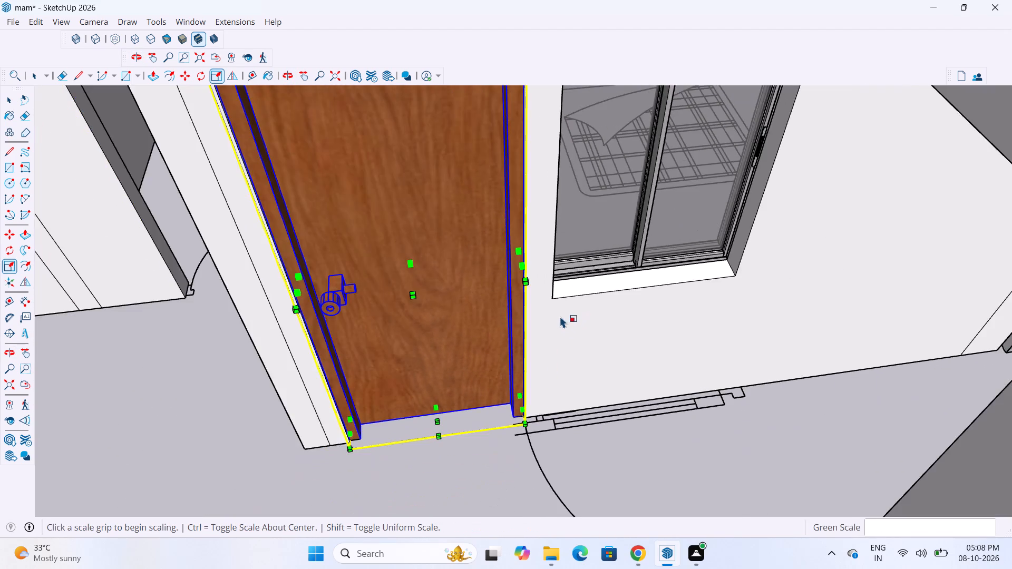
scroll(559, 314, "down", 5)
scroll(494, 183, "up", 9)
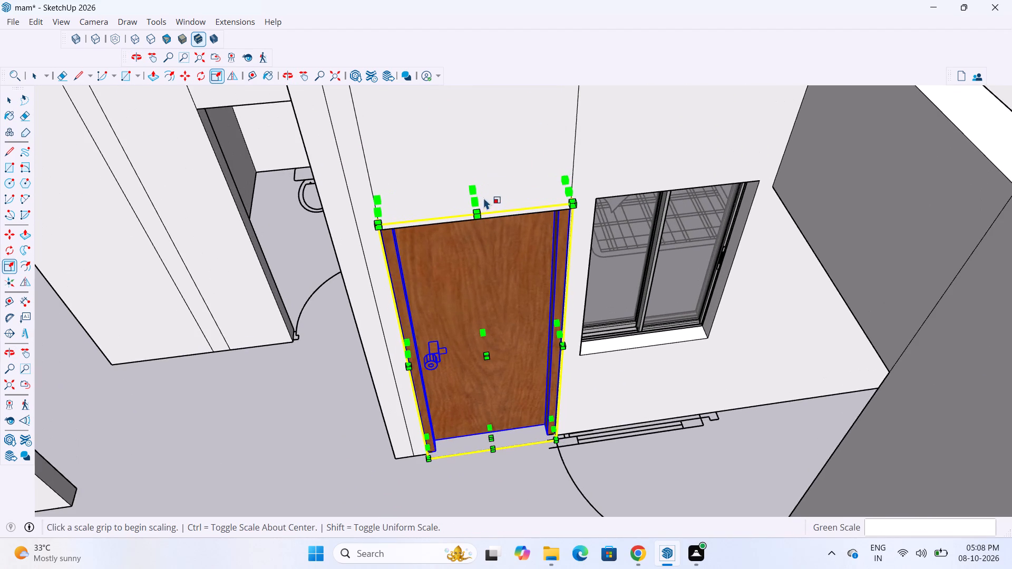
left_click(478, 201)
middle_click_drag(483, 209, 466, 144)
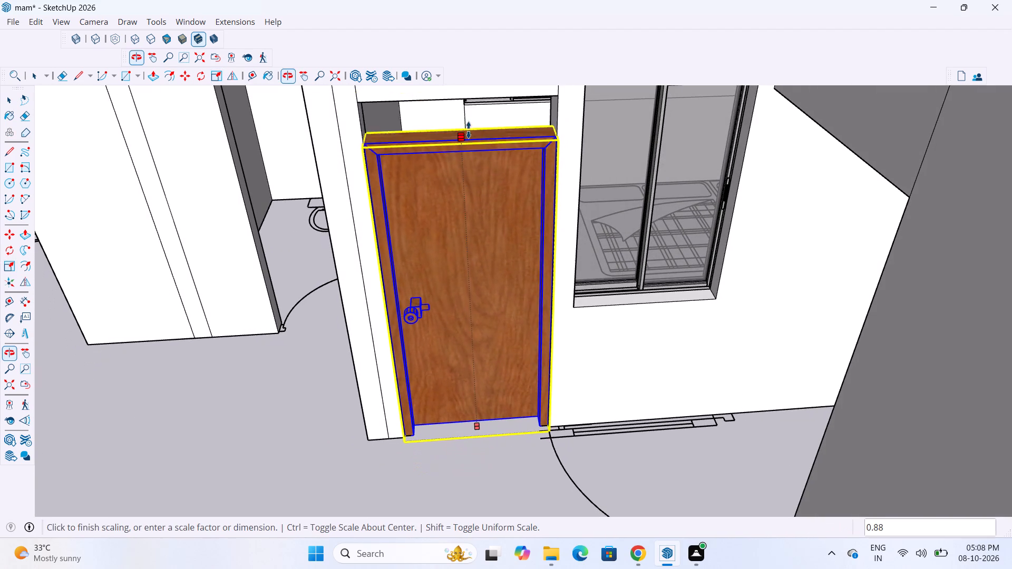
scroll(481, 173, "down", 7)
middle_click_drag(494, 203, 502, 251)
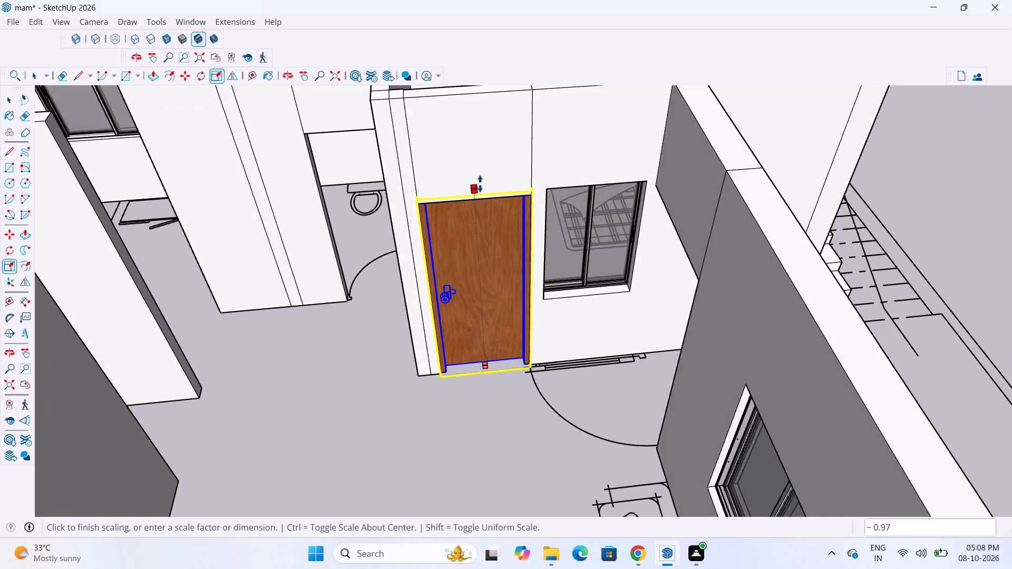
scroll(480, 184, "up", 7)
scroll(534, 327, "down", 4)
middle_click_drag(582, 366, 605, 321)
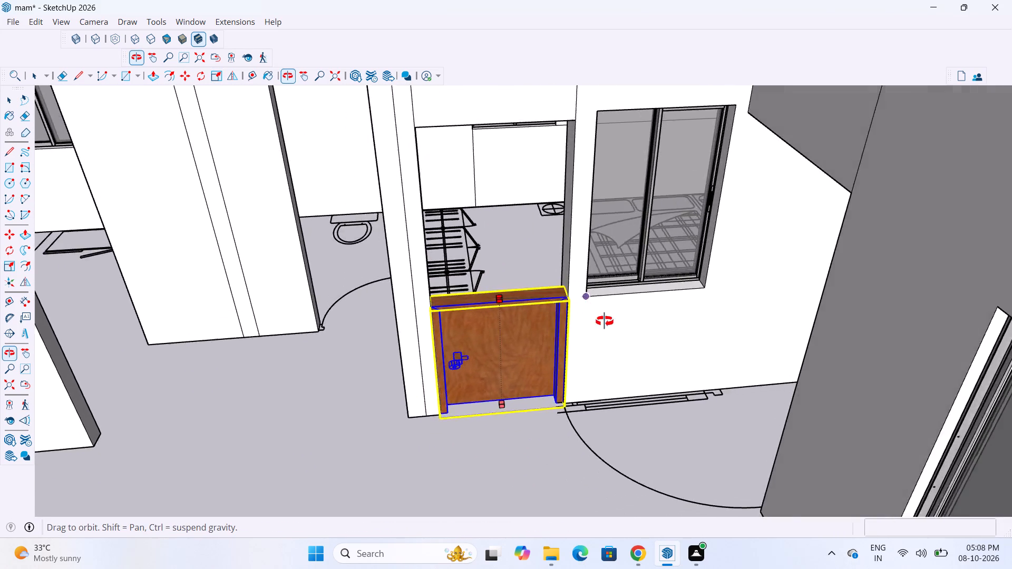
middle_click_drag(605, 321, 607, 322)
scroll(610, 356, "down", 13)
middle_click_drag(618, 395, 534, 355)
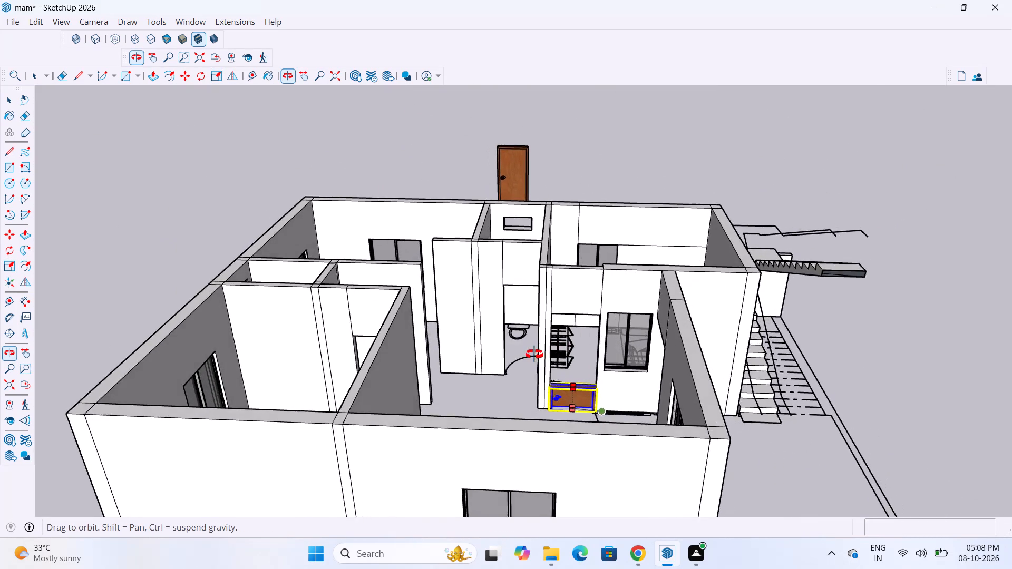
middle_click_drag(534, 355, 533, 358)
scroll(554, 379, "up", 14)
middle_click_drag(606, 467, 628, 485)
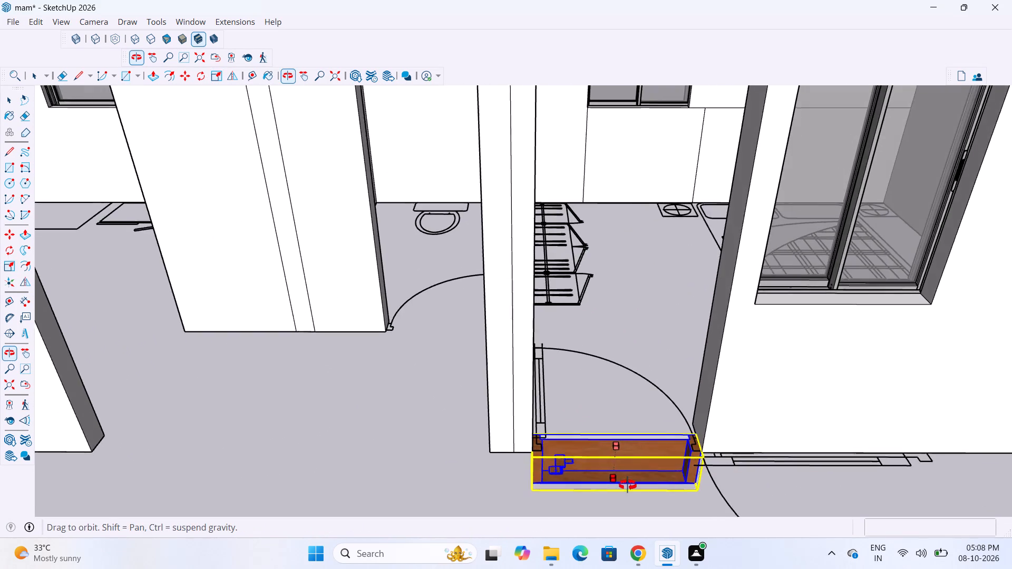
middle_click_drag(628, 485, 628, 487)
scroll(630, 501, "down", 8)
scroll(637, 346, "up", 13)
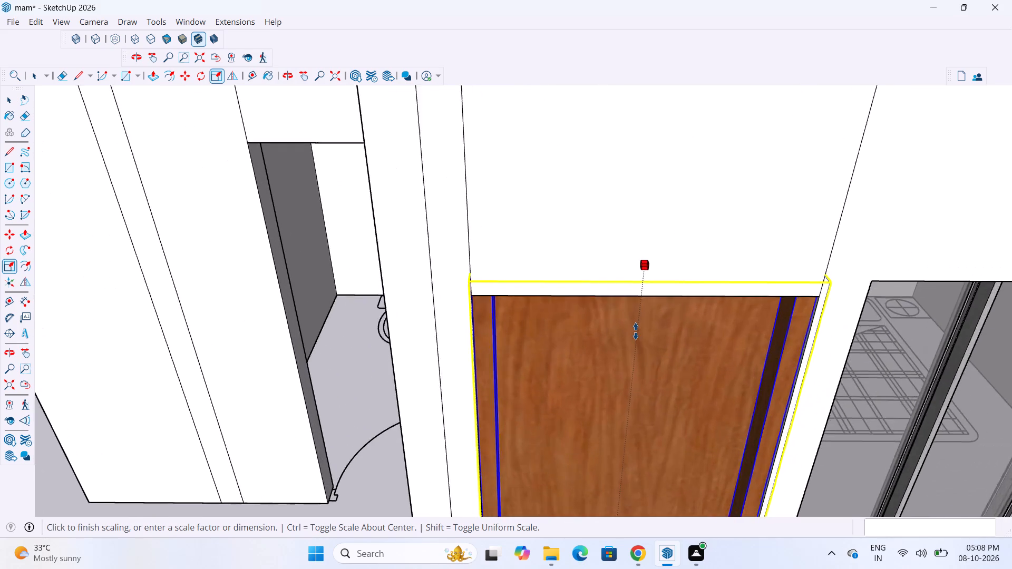
middle_click_drag(641, 386, 639, 208)
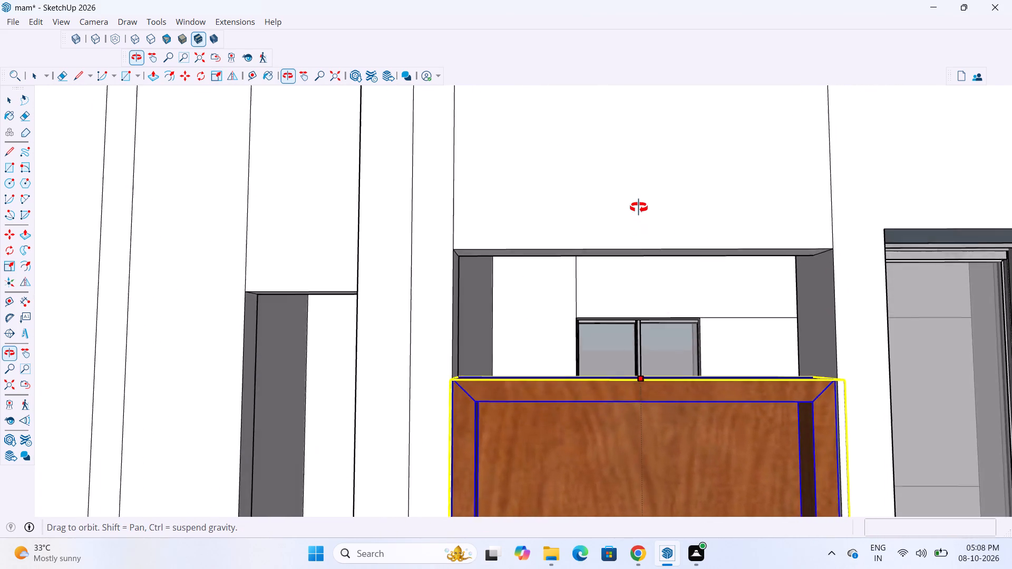
middle_click_drag(639, 208, 630, 176)
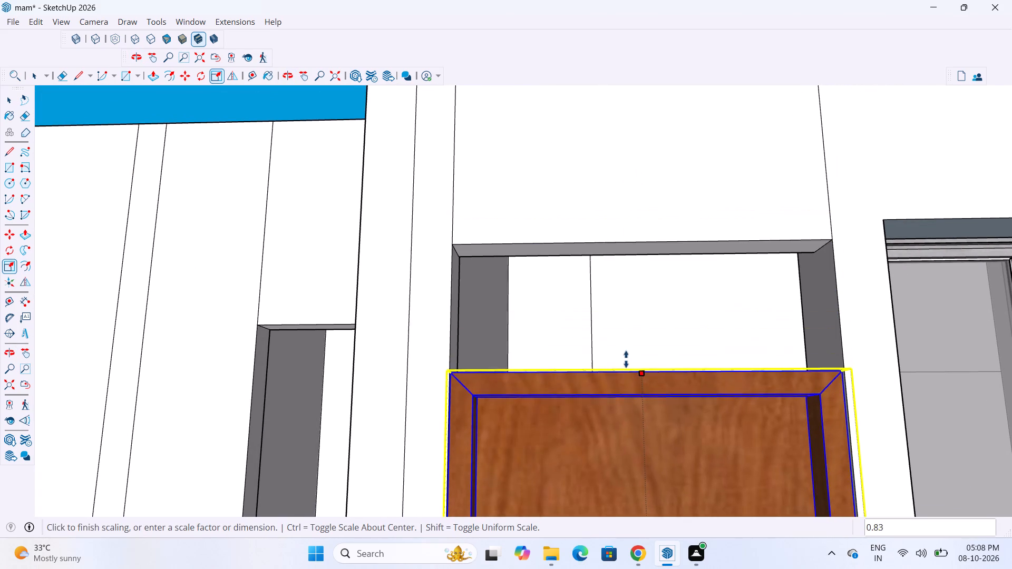
scroll(628, 280, "down", 1)
middle_click_drag(628, 291, 644, 371)
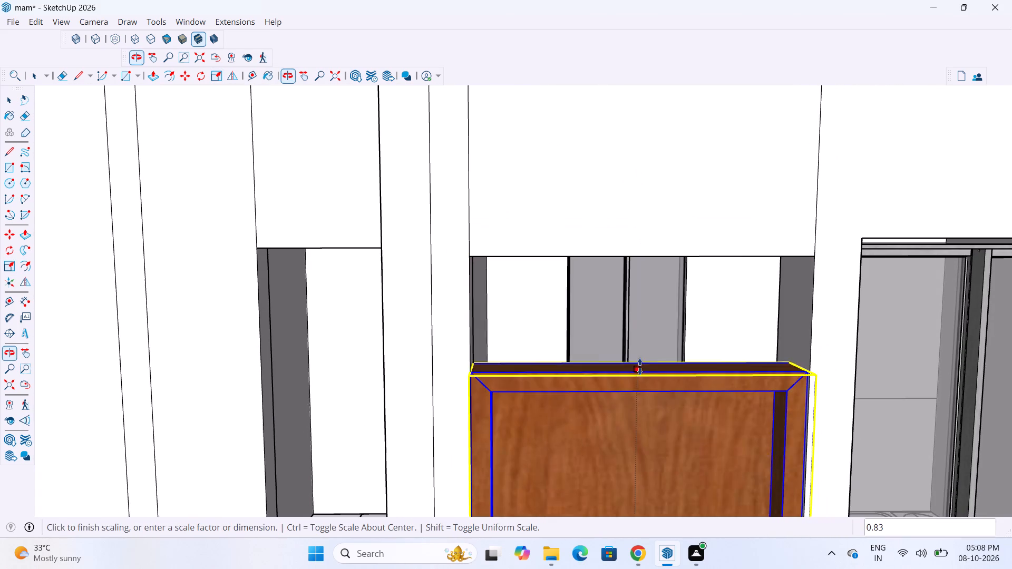
scroll(609, 293, "up", 1)
middle_click_drag(567, 345, 571, 365)
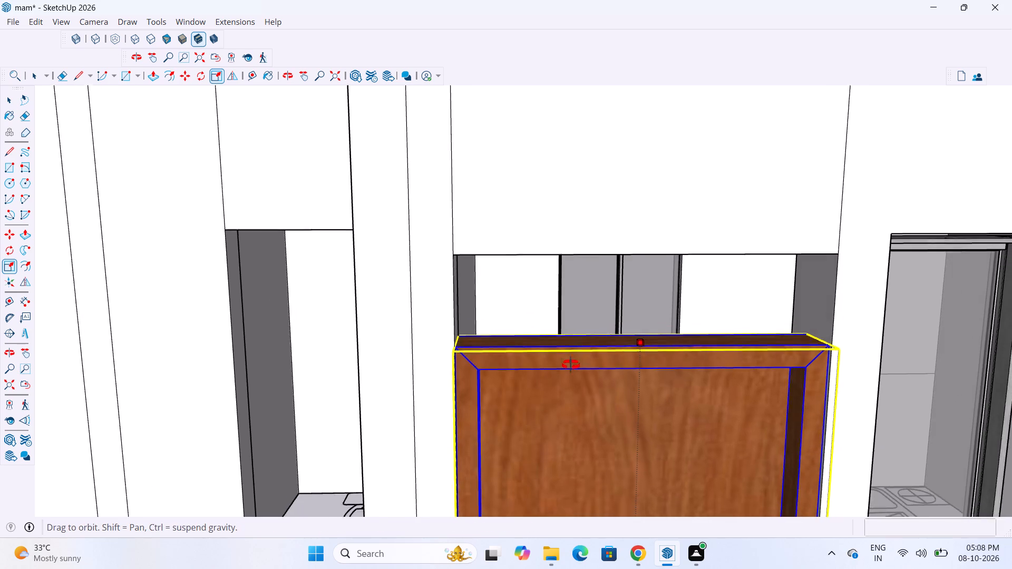
middle_click_drag(571, 365, 571, 384)
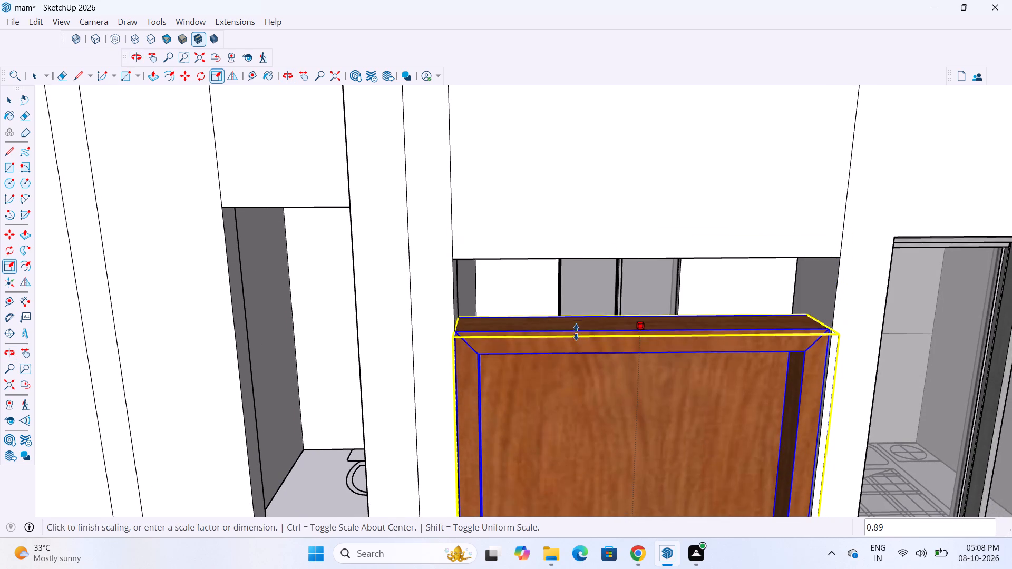
left_click(582, 340)
scroll(647, 349, "up", 3)
left_click(636, 340)
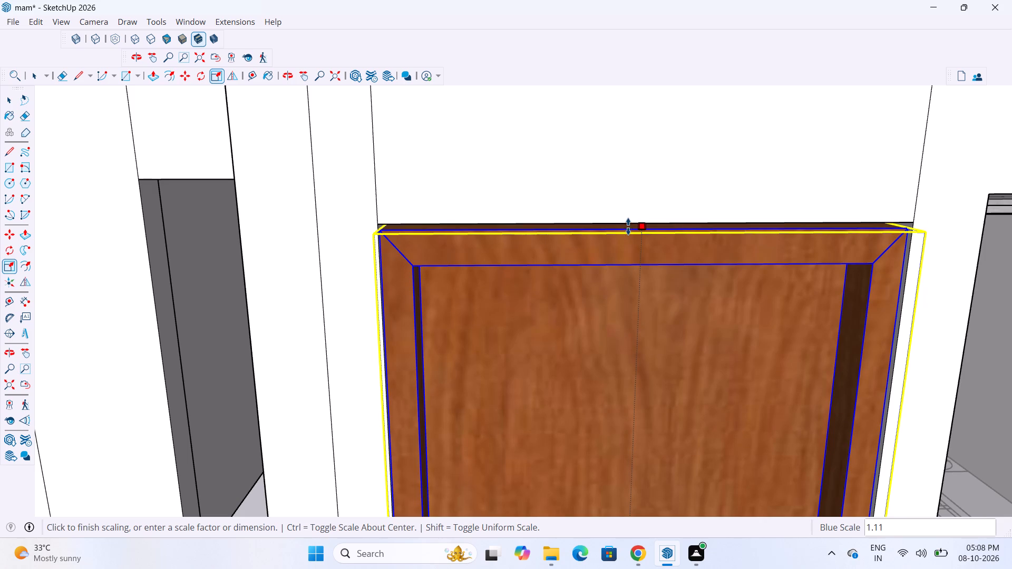
left_click(628, 225)
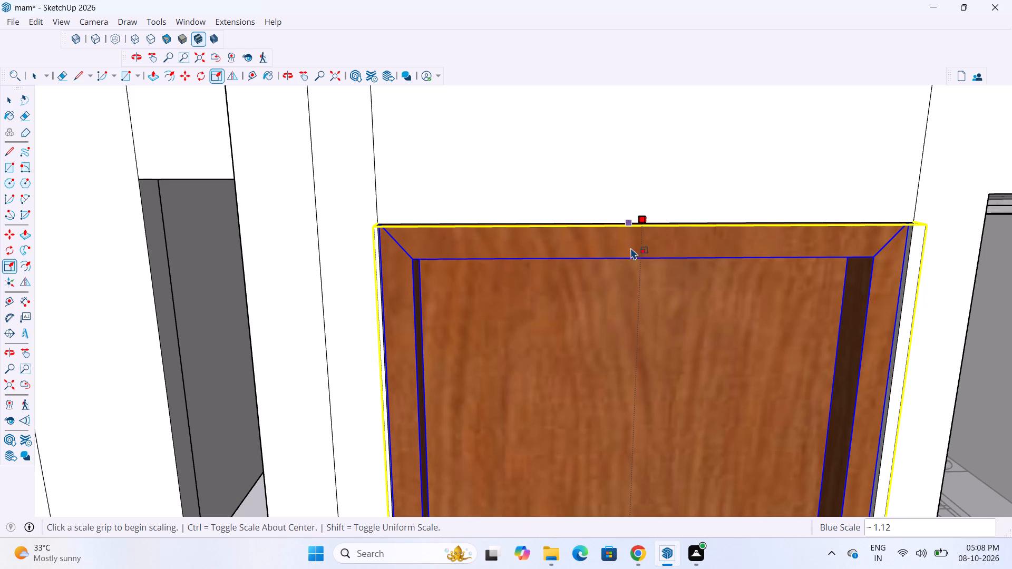
Deselect the fitted bedroom door and examine how its frame sits against the head and upper corner of the opening.
scroll(627, 262, "down", 14)
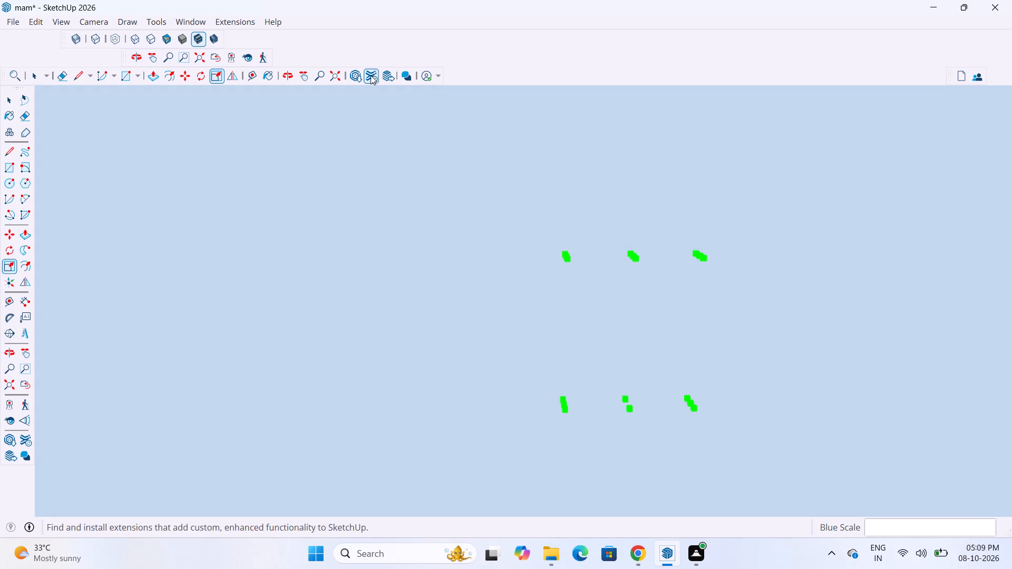
left_click(336, 77)
scroll(520, 229, "down", 4)
middle_click_drag(630, 259, 474, 401)
key("space")
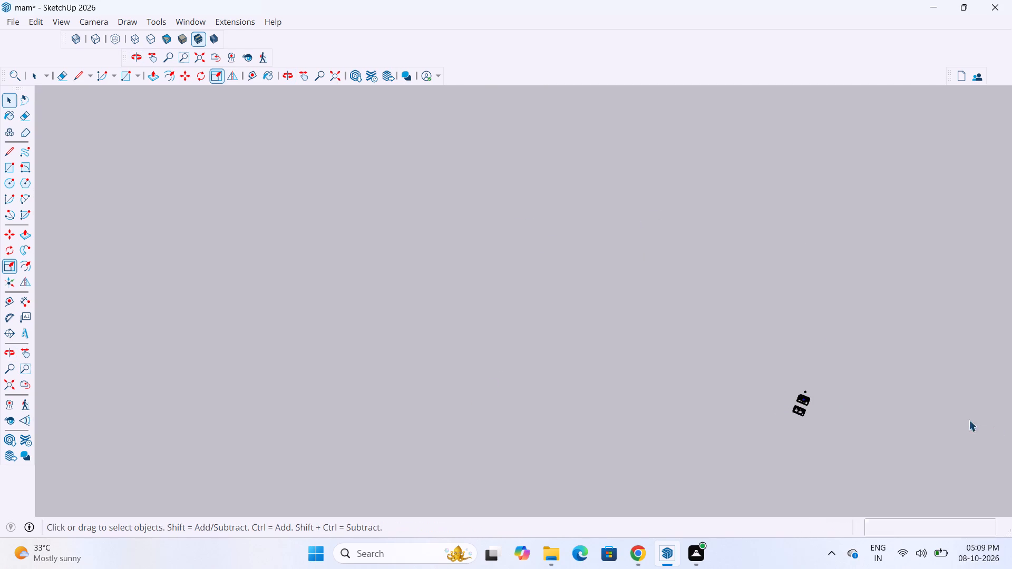
left_click(937, 412)
scroll(816, 420, "up", 20)
scroll(816, 420, "up", 7)
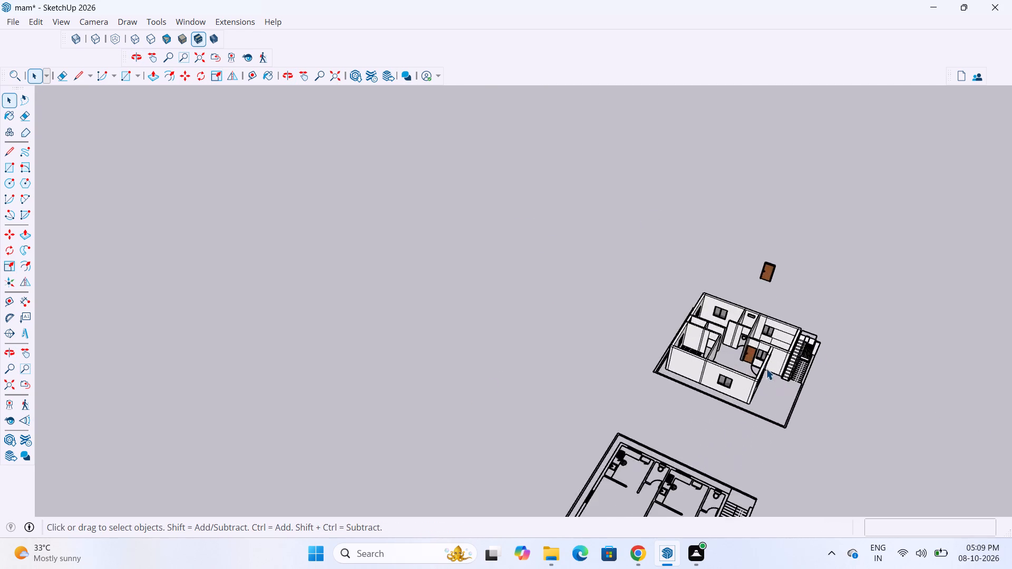
scroll(766, 368, "up", 20)
scroll(766, 368, "up", 1)
middle_click_drag(771, 351, 841, 381)
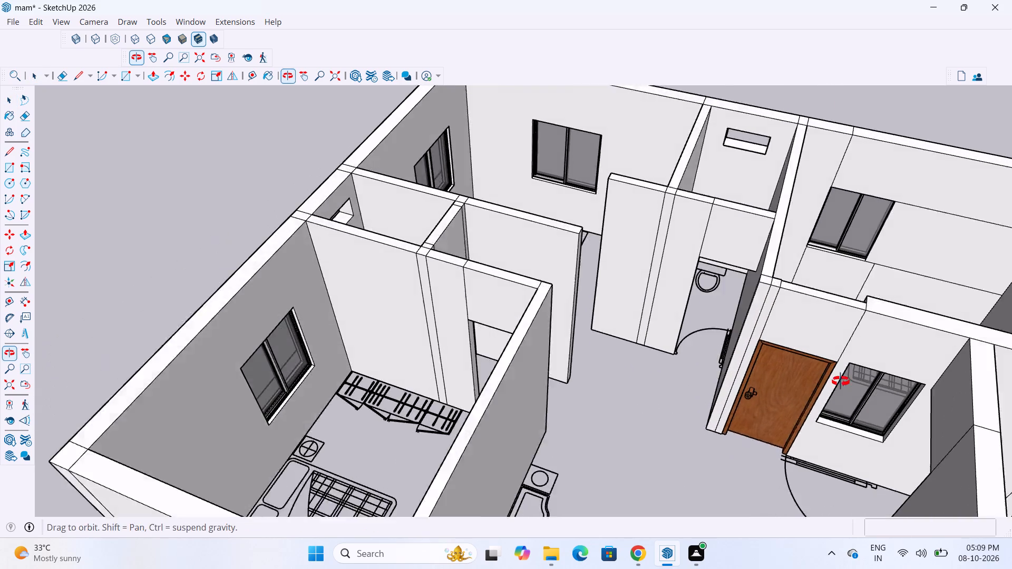
middle_click_drag(841, 381, 844, 383)
scroll(706, 362, "down", 9)
scroll(722, 381, "up", 13)
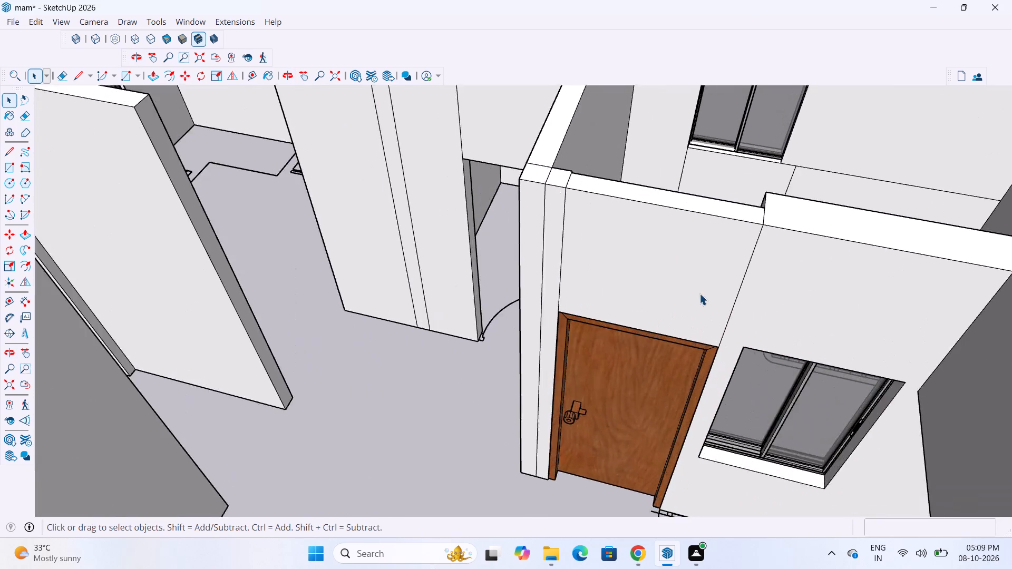
scroll(699, 293, "up", 12)
middle_click_drag(599, 272, 668, 73)
middle_click_drag(688, 393, 676, 316)
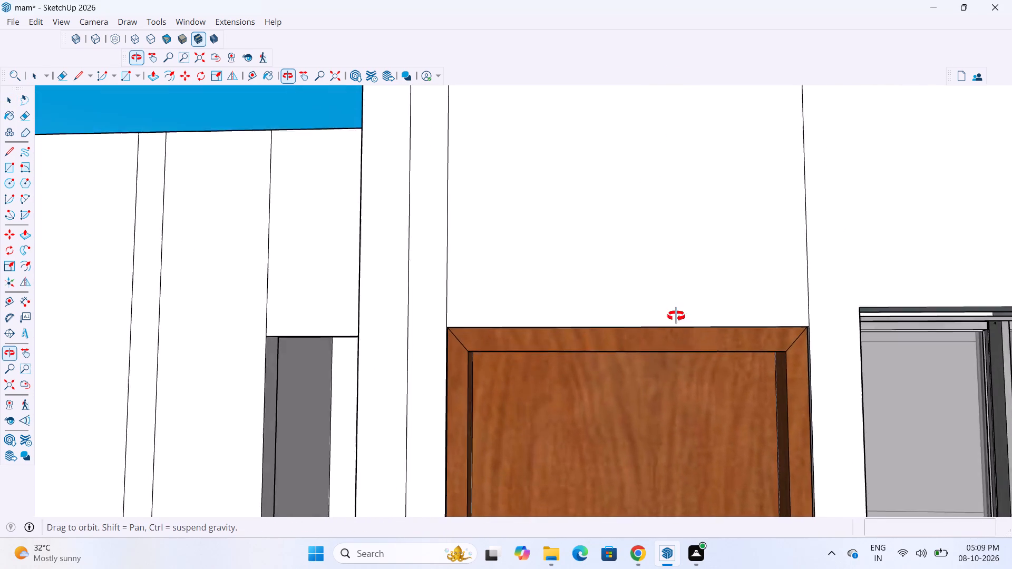
middle_click_drag(676, 316, 702, 230)
scroll(567, 303, "up", 11)
middle_click_drag(595, 334, 521, 423)
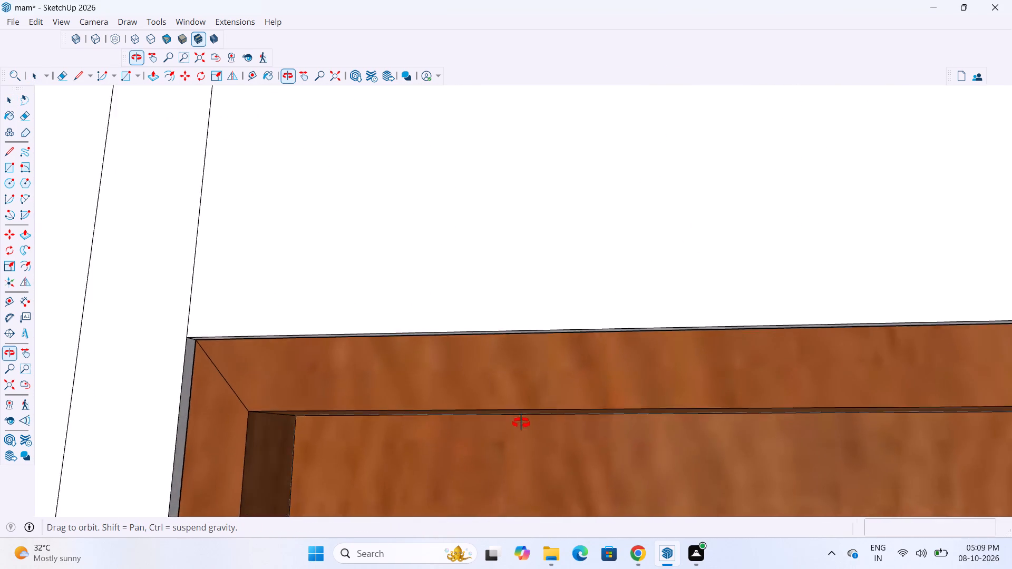
Bring the whole model back into view and find an overview of the house with its fitted bedroom door.
middle_click_drag(521, 423, 622, 341)
left_click(579, 342)
scroll(573, 322, "down", 20)
scroll(573, 322, "down", 8)
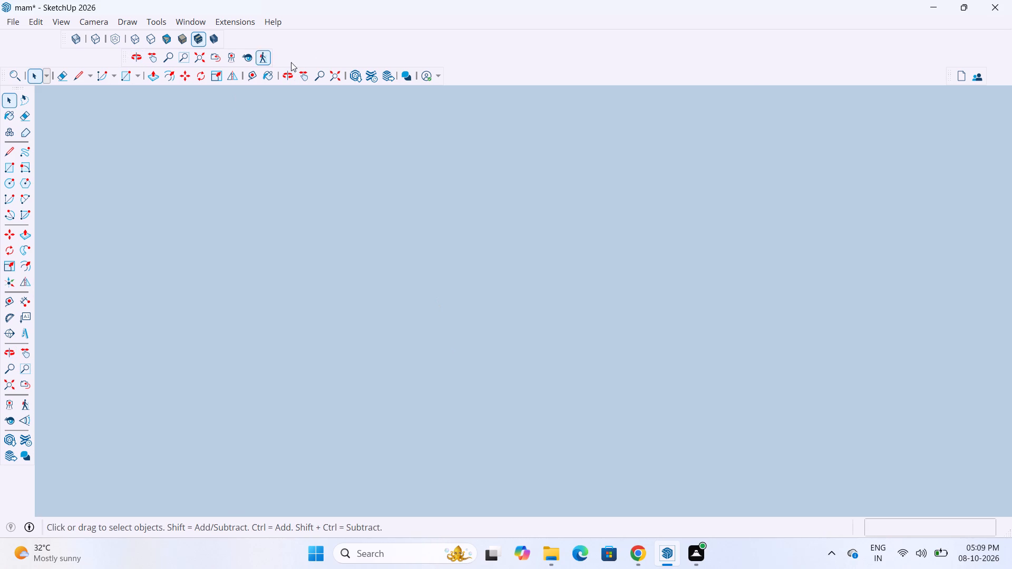
left_click(332, 75)
scroll(416, 348, "down", 4)
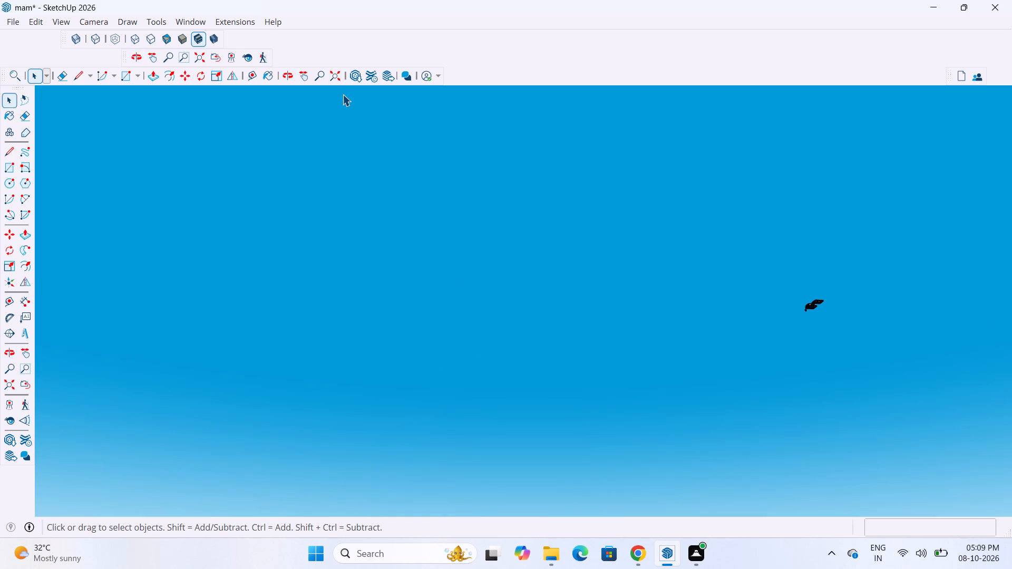
left_click(336, 77)
scroll(447, 358, "down", 3)
middle_click_drag(854, 379, 797, 566)
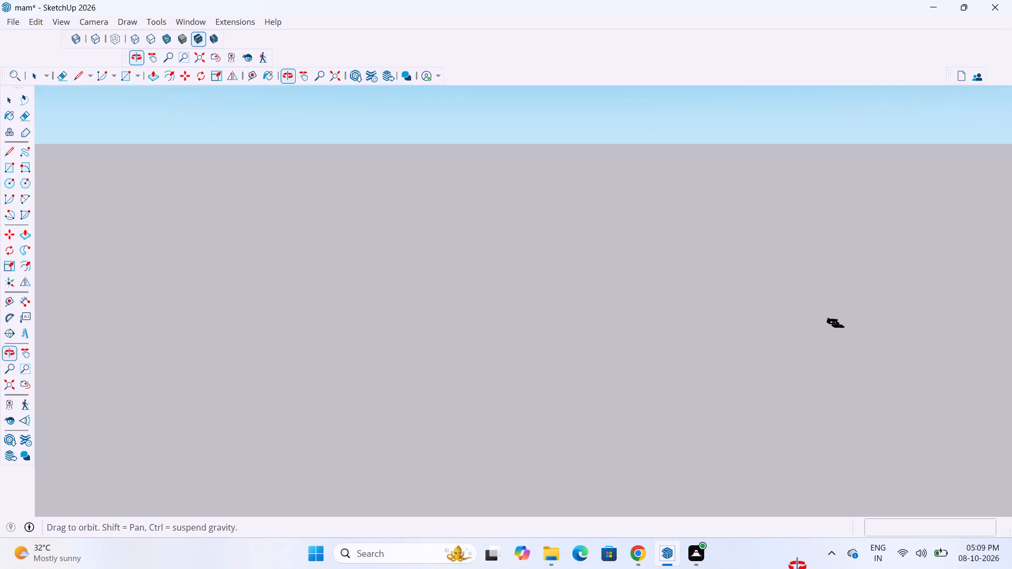
middle_click_drag(797, 566, 796, 562)
scroll(899, 321, "up", 20)
scroll(899, 321, "up", 7)
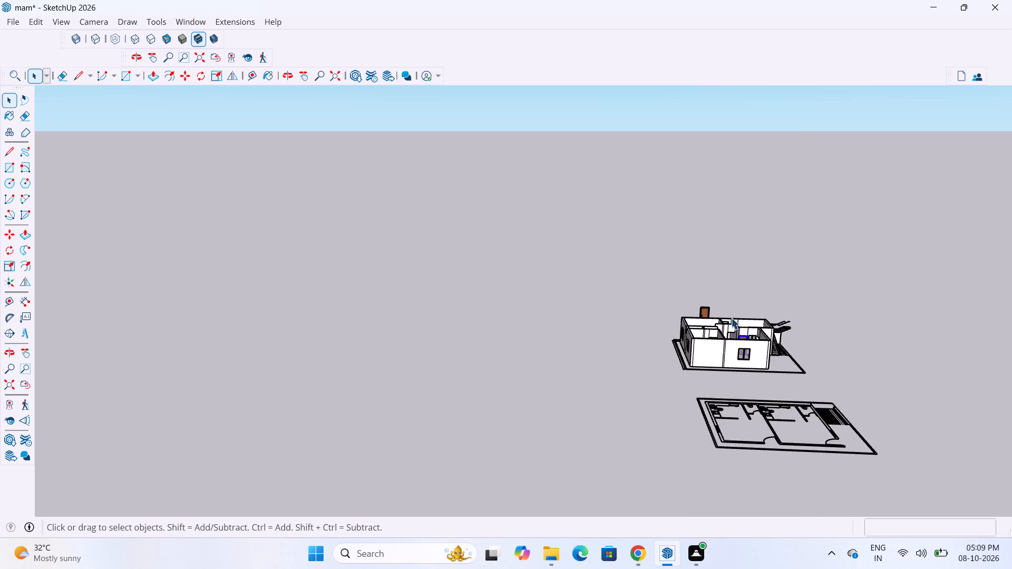
scroll(731, 318, "up", 7)
middle_click_drag(831, 316, 722, 398)
left_click(942, 337)
Copy the fitted bedroom door about 5' over into the neighbouring toilet doorway, matching its bottom corner to the jamb.
scroll(789, 426, "up", 4)
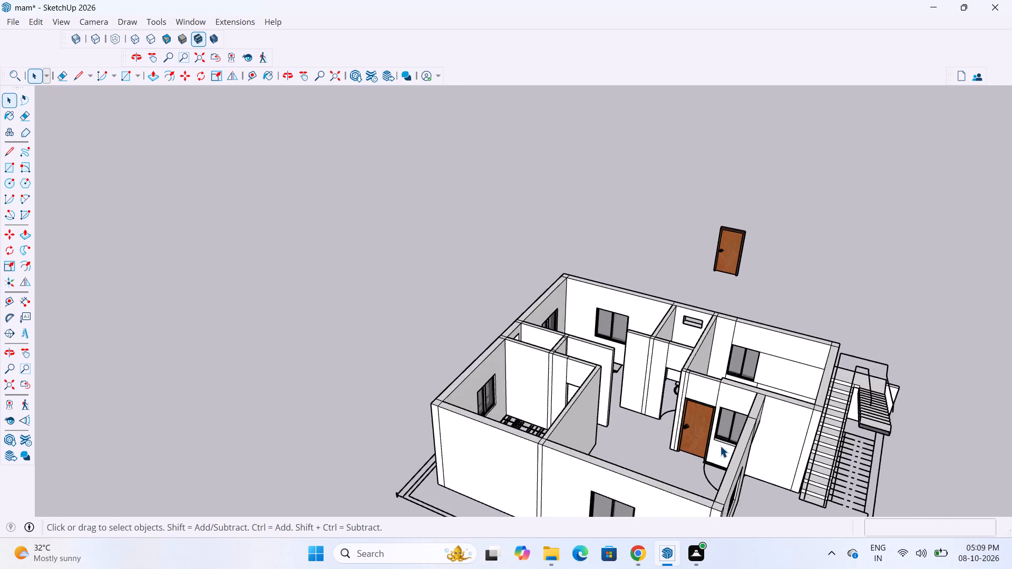
scroll(720, 446, "up", 17)
scroll(695, 420, "down", 4)
middle_click_drag(721, 477, 777, 490)
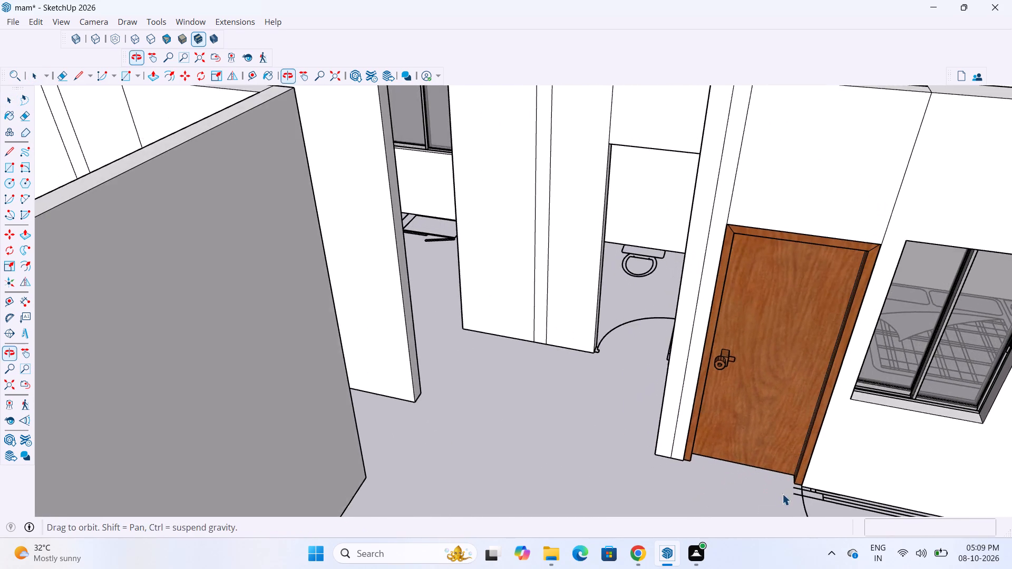
scroll(797, 483, "up", 3)
left_click(799, 456)
key("m")
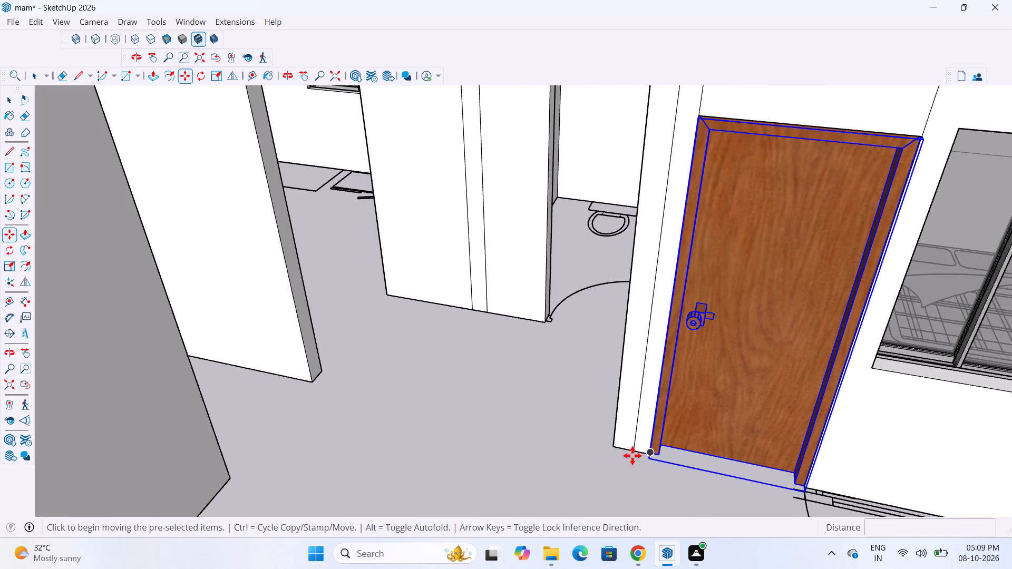
left_click(653, 456)
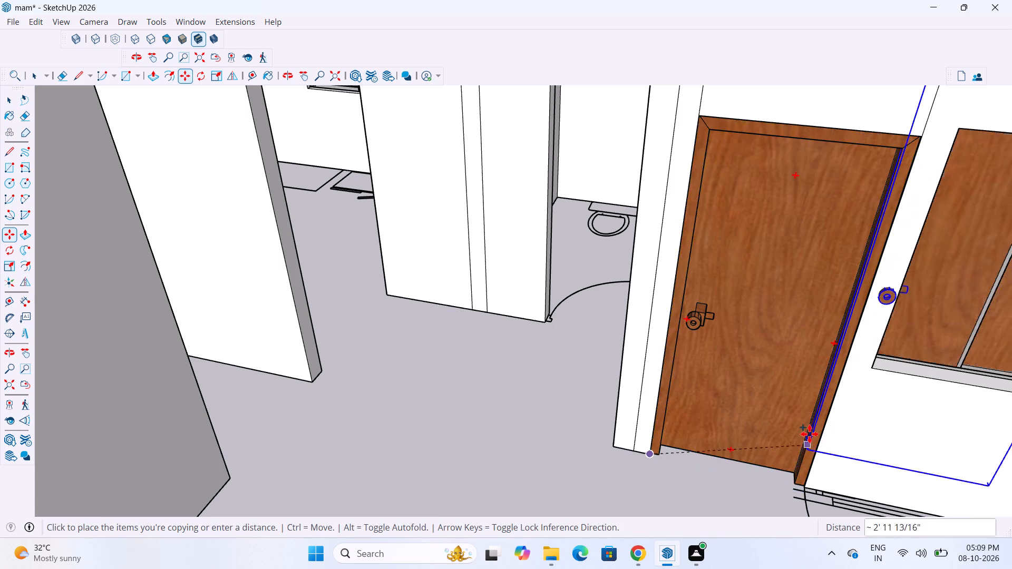
scroll(807, 438, "down", 8)
scroll(639, 375, "up", 17)
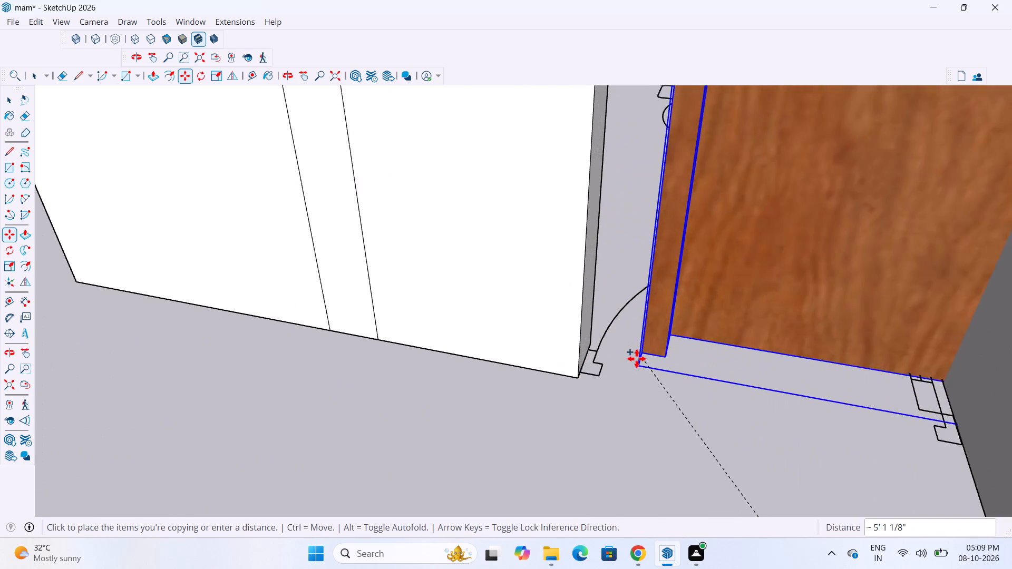
scroll(637, 359, "up", 7)
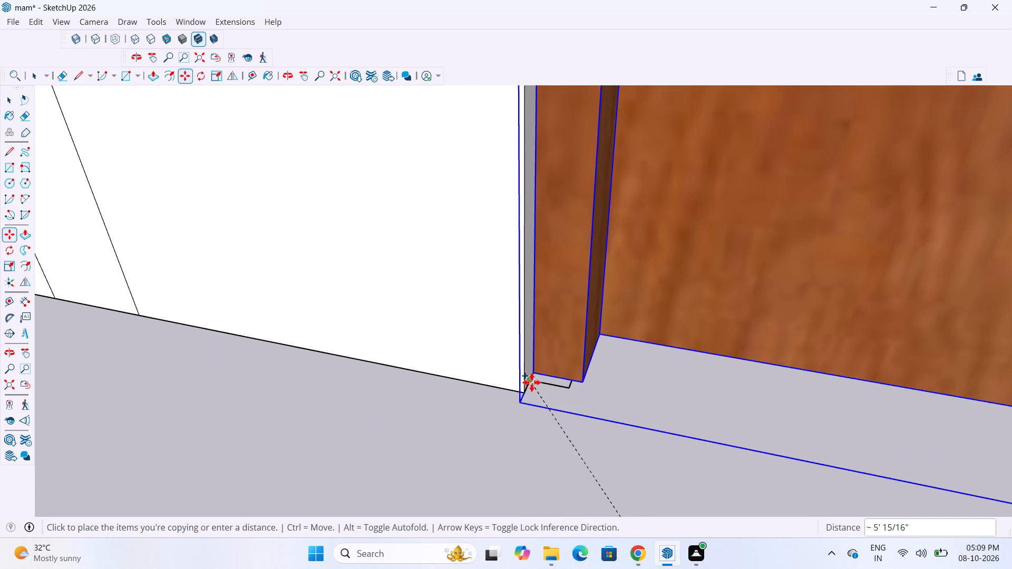
scroll(532, 385, "up", 5)
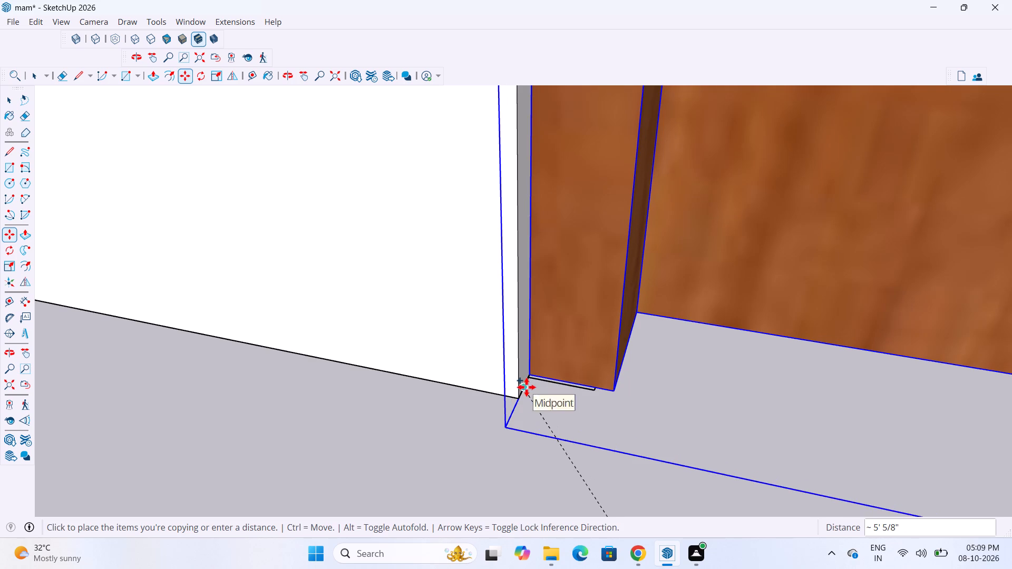
left_click(522, 394)
Scale the copied toilet door's width to about 0.84 so it fits between the jamb and the side wall.
scroll(475, 365, "down", 7)
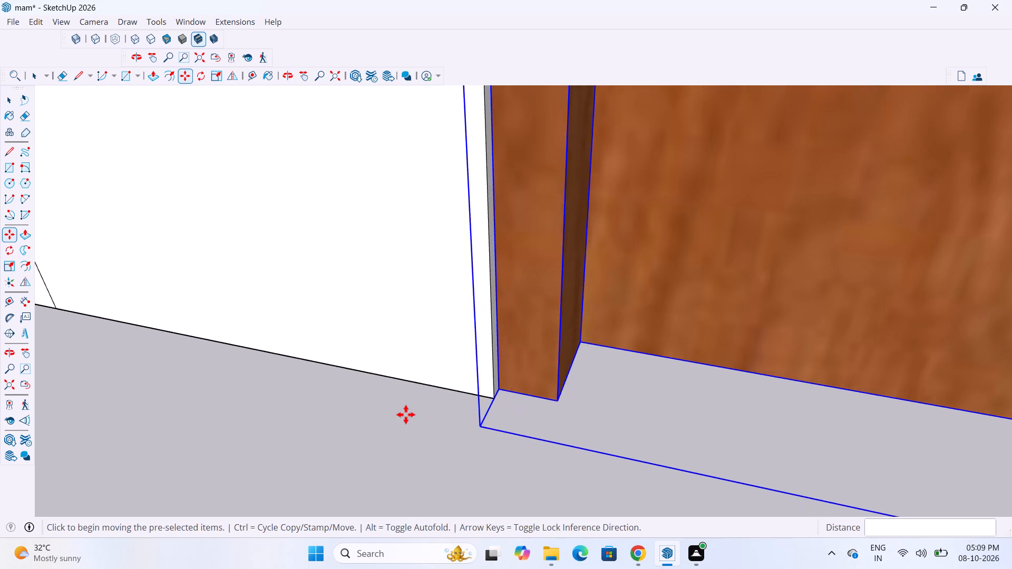
scroll(406, 415, "down", 19)
middle_click_drag(470, 402, 617, 463)
scroll(541, 497, "down", 6)
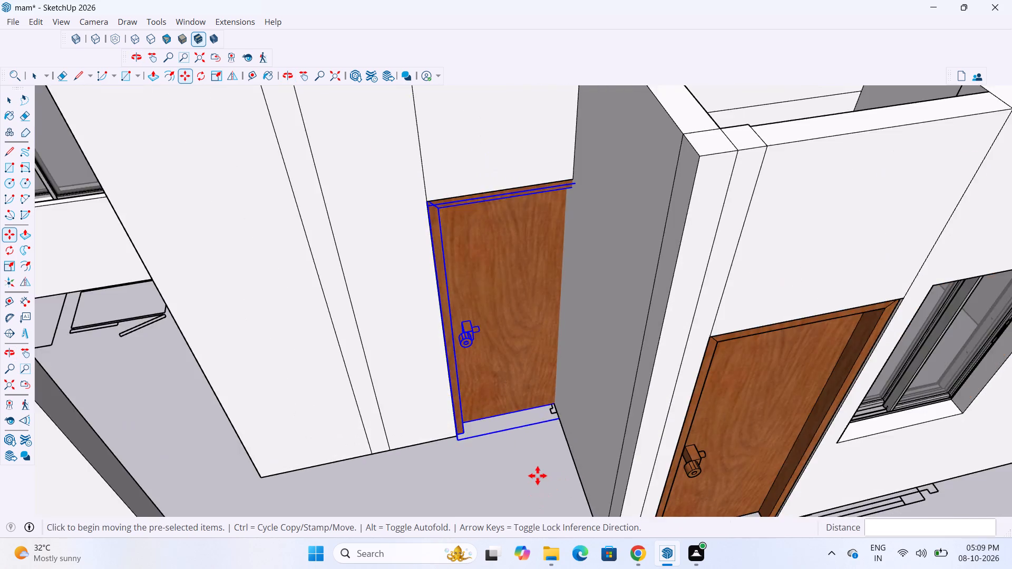
scroll(538, 476, "down", 4)
scroll(516, 390, "up", 2)
key("s")
scroll(520, 360, "up", 7)
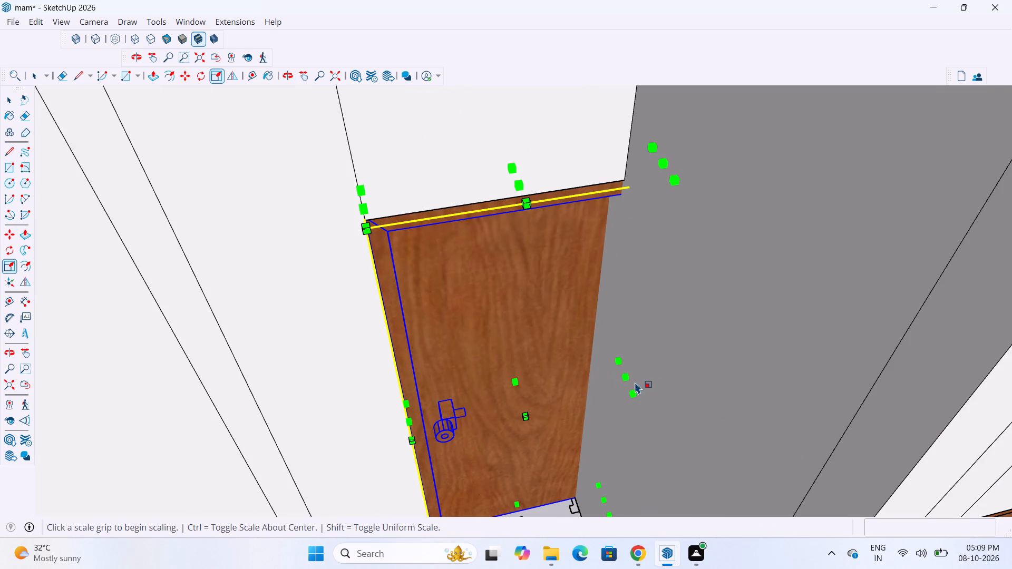
left_click(625, 379)
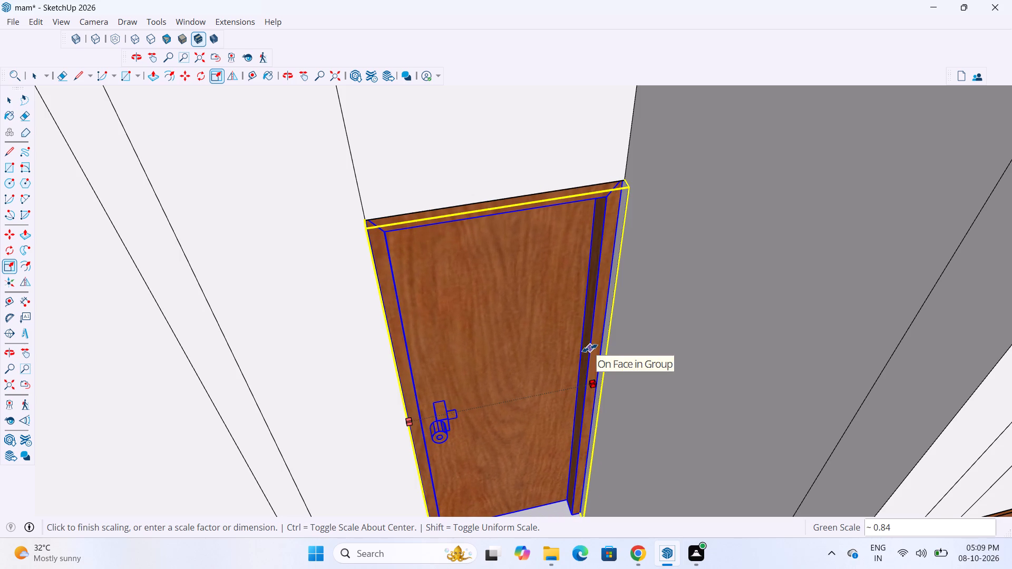
left_click(590, 348)
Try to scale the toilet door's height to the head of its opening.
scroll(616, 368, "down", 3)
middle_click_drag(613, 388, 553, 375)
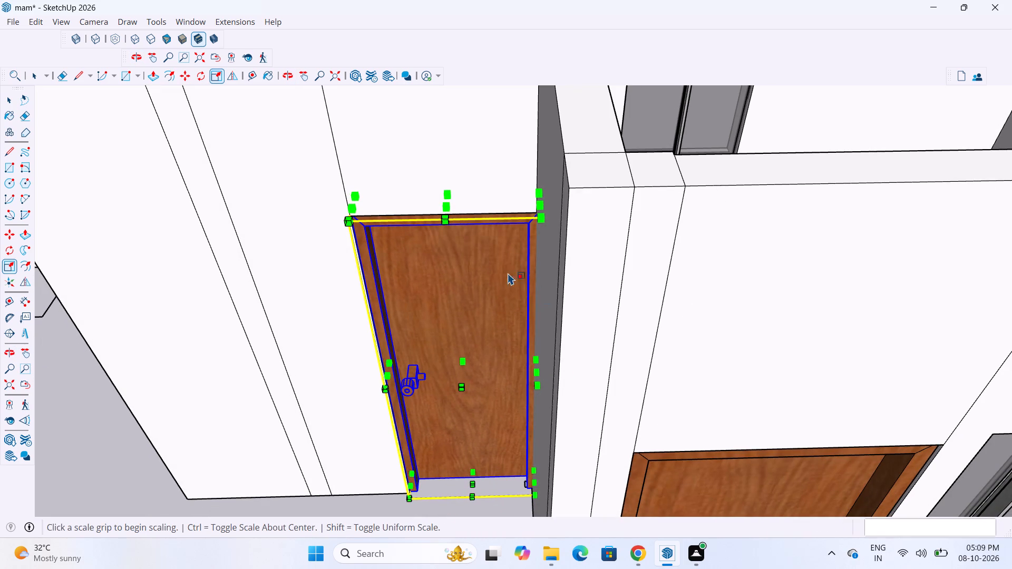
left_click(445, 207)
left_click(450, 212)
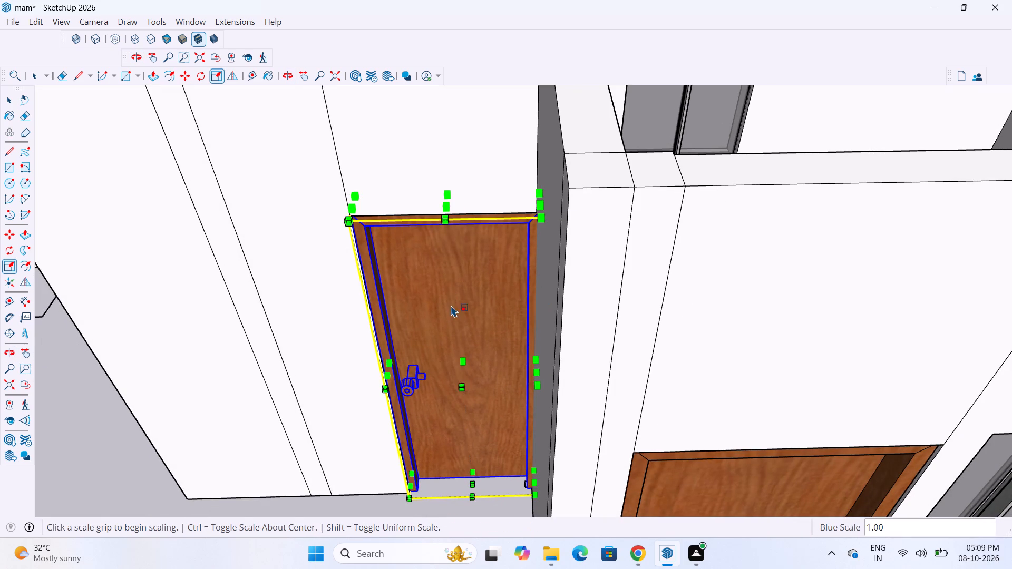
Refine the toilet door's width so its frame meets the side wall, and leave everything deselected.
scroll(416, 420, "up", 3)
scroll(472, 394, "down", 8)
middle_click_drag(470, 390, 513, 374)
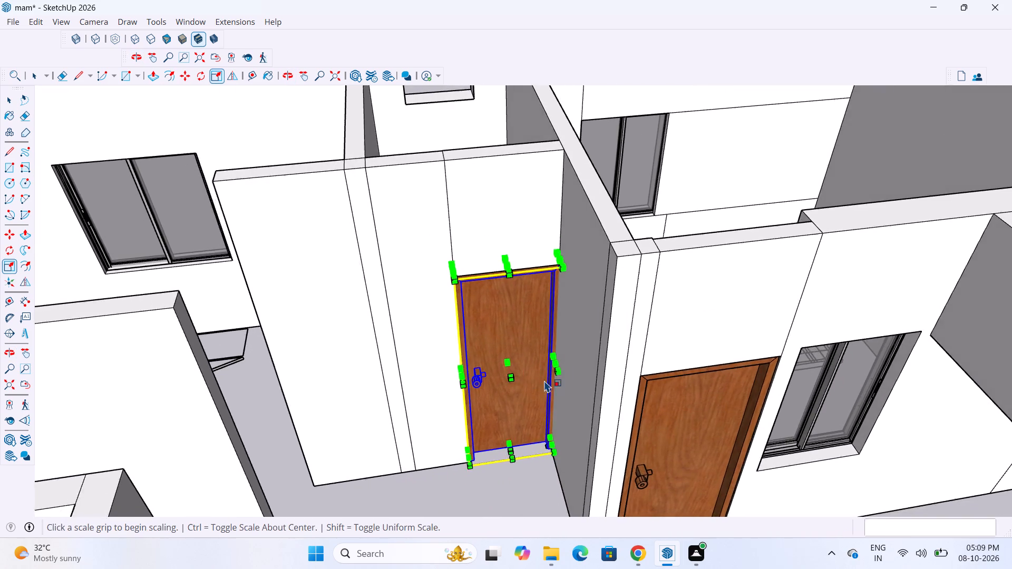
scroll(550, 380, "up", 10)
left_click(565, 348)
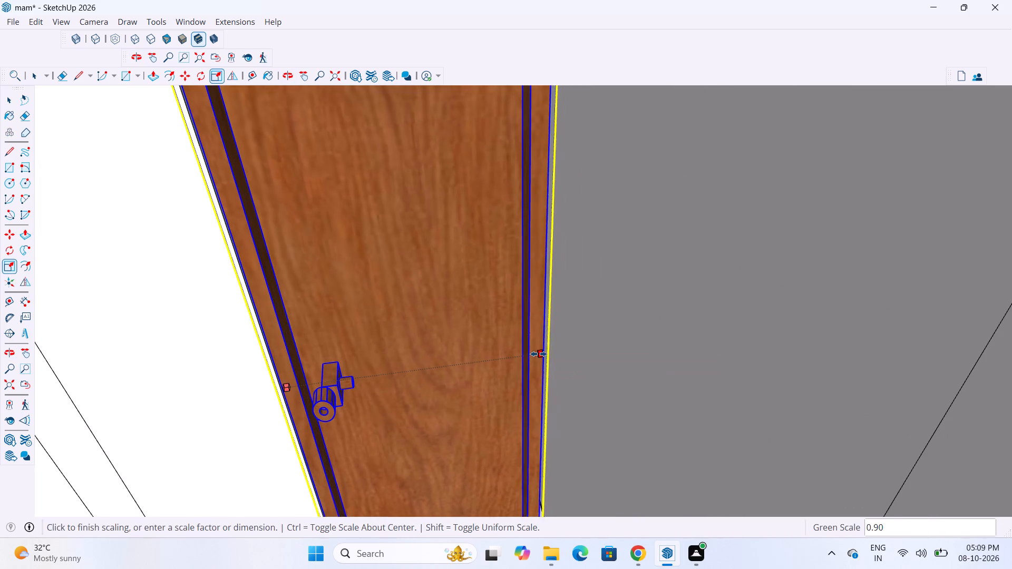
left_click(546, 349)
scroll(556, 377, "down", 8)
middle_click_drag(581, 429, 554, 448)
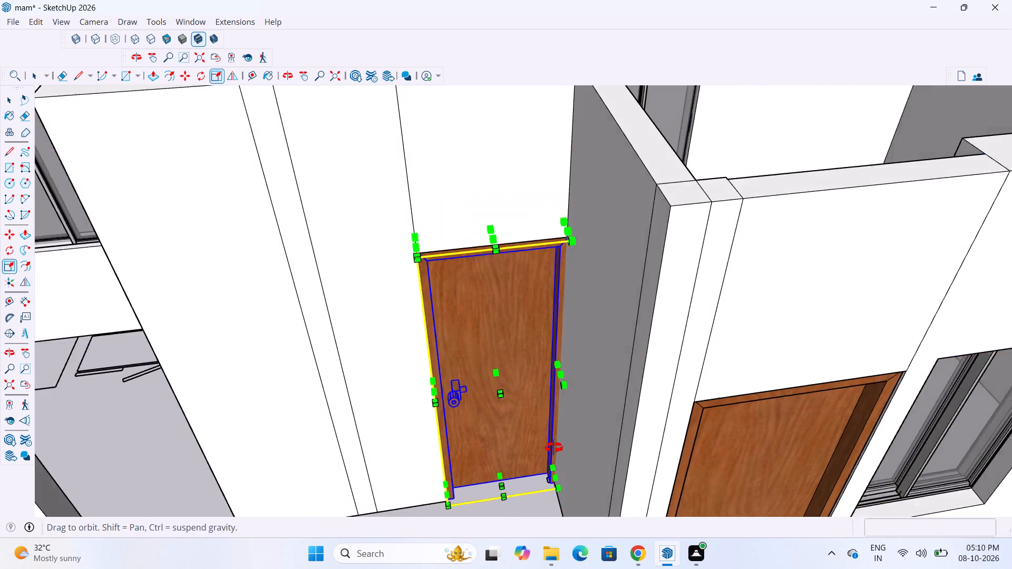
middle_click_drag(554, 448, 434, 518)
key("space")
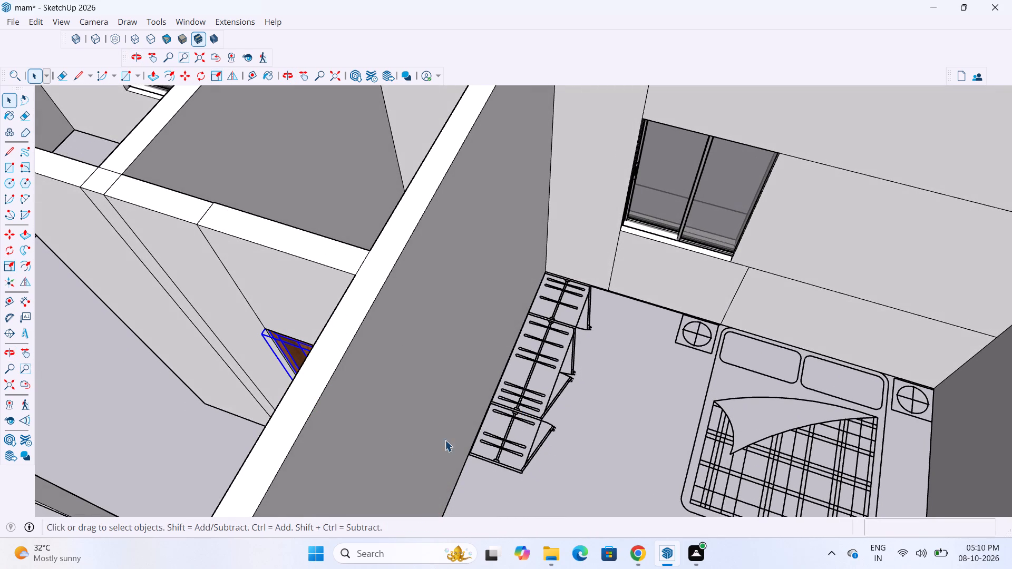
left_click(415, 411)
scroll(478, 414, "down", 4)
middle_click_drag(509, 408, 579, 369)
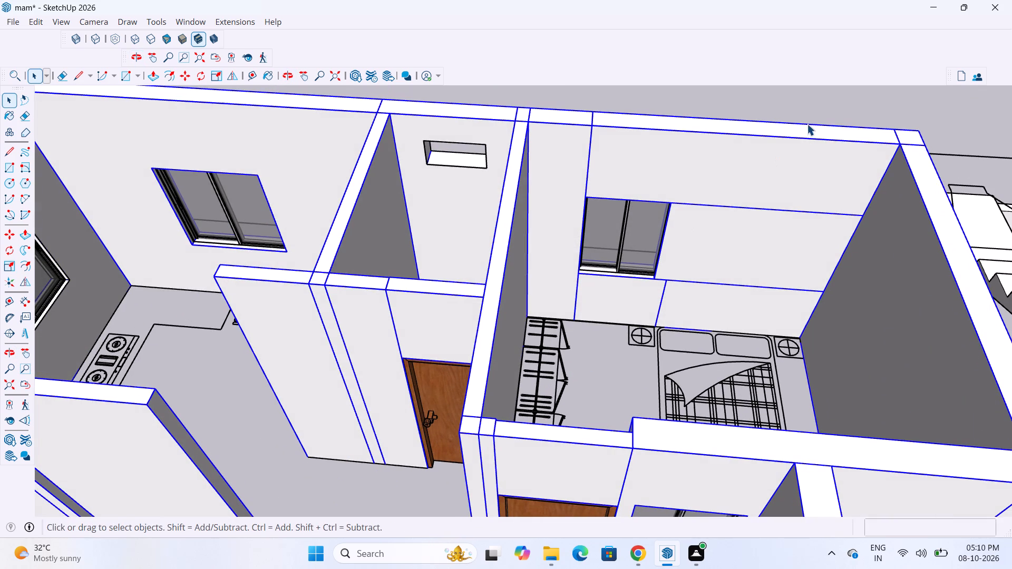
left_click(808, 110)
Scale the toilet door's depth to about 0.93 from inside the toilet, so its frame lines up with the wall edge.
scroll(412, 346, "up", 7)
middle_click_drag(429, 339, 474, 329)
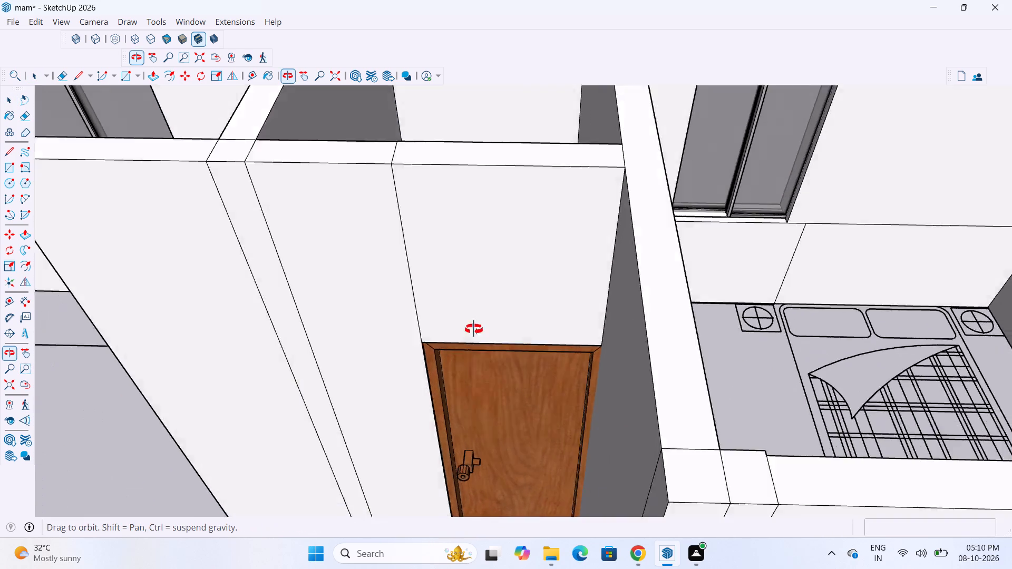
middle_click_drag(474, 329, 867, 469)
scroll(788, 302, "up", 9)
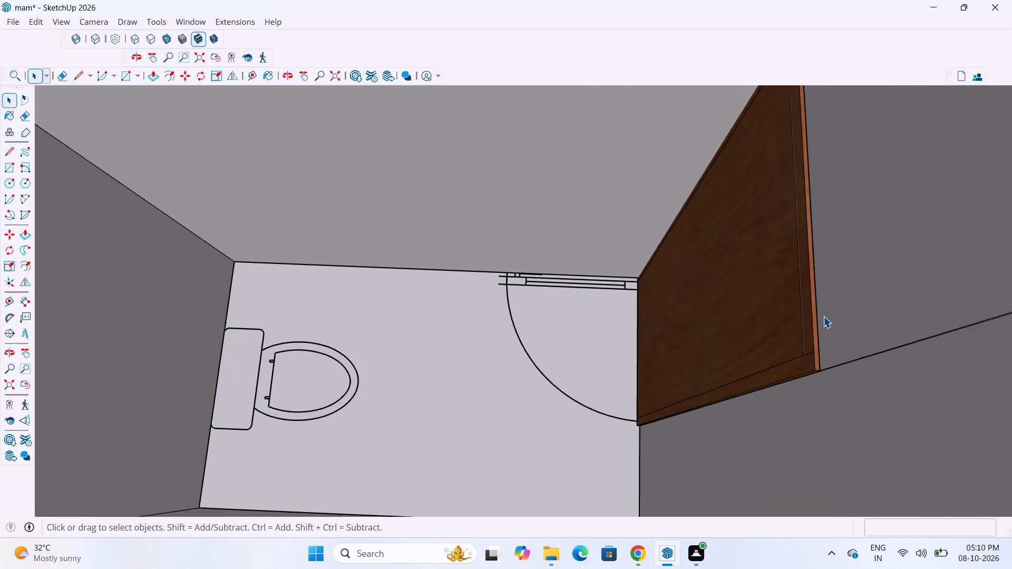
scroll(823, 316, "up", 4)
middle_click_drag(816, 331, 922, 336)
scroll(810, 252, "up", 13)
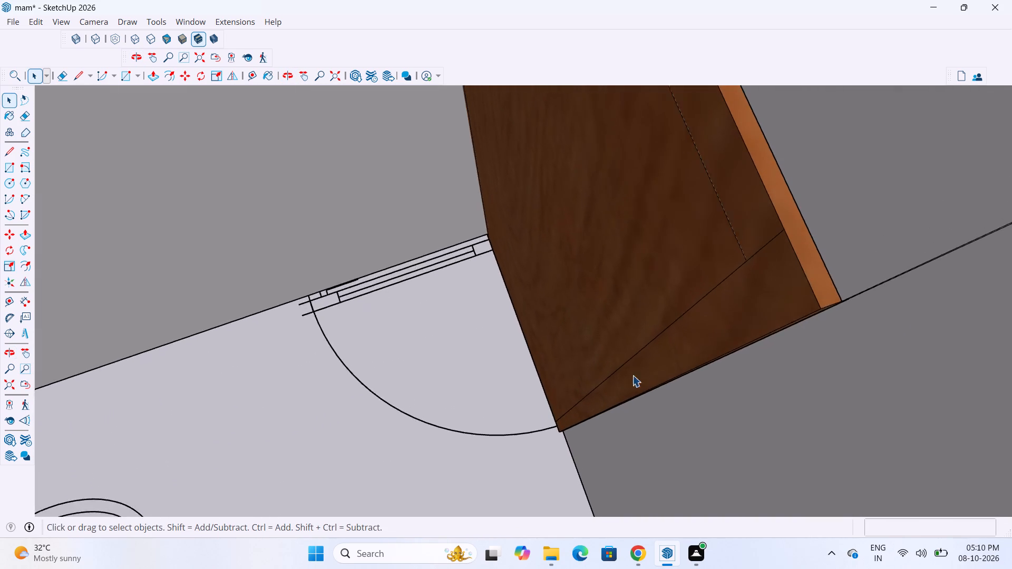
scroll(621, 395, "down", 14)
middle_click_drag(617, 379, 740, 368)
scroll(667, 325, "up", 3)
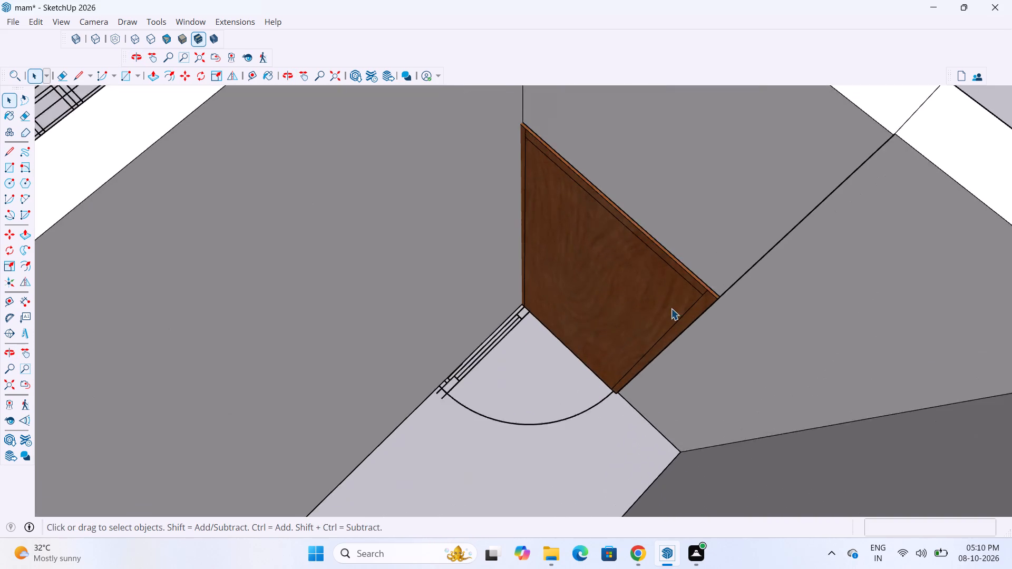
scroll(671, 308, "up", 4)
left_click(696, 305)
key("s")
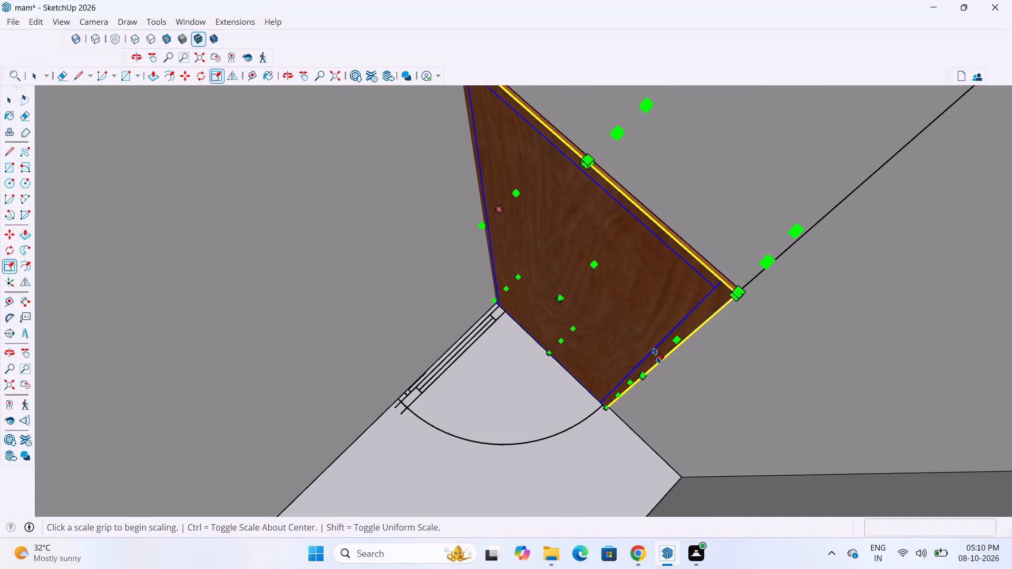
left_click(557, 301)
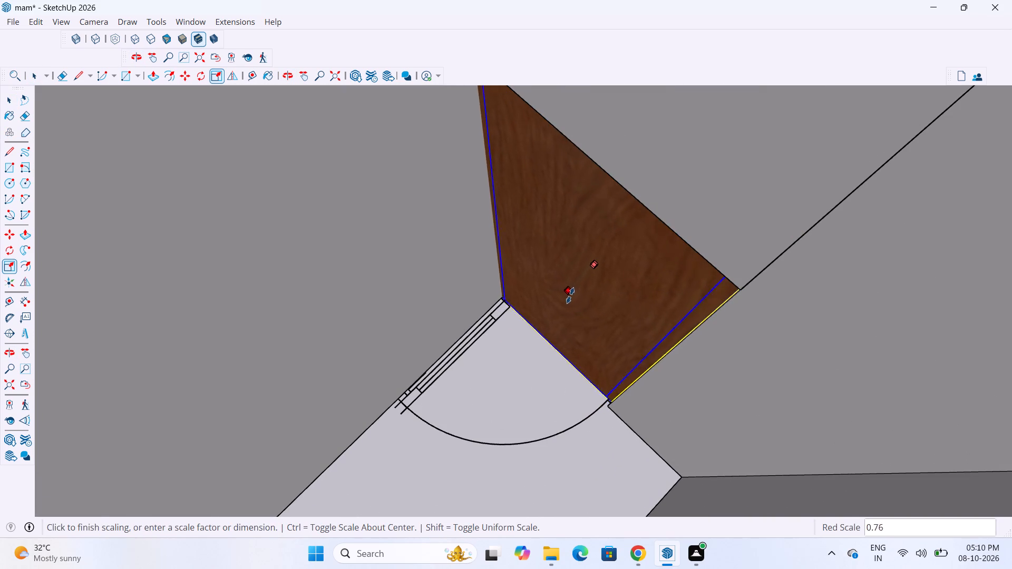
left_click(745, 289)
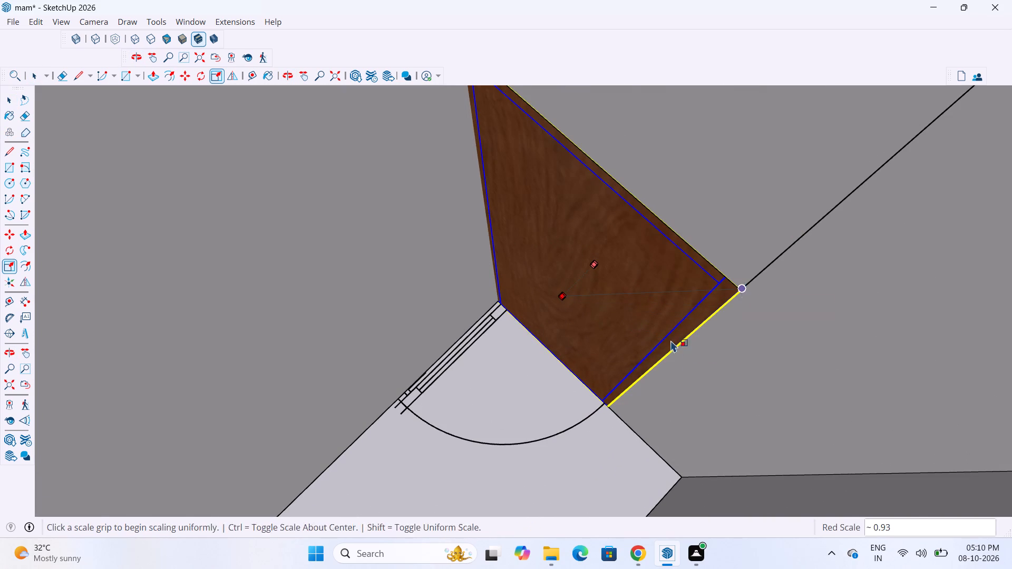
Scale the bedroom door's depth to about 0.86 from inside the bedroom, so its frame sits within the wall, and deselect it.
scroll(573, 389, "down", 8)
middle_click_drag(717, 431, 471, 470)
scroll(597, 282, "up", 7)
middle_click_drag(643, 271, 850, 328)
scroll(661, 318, "down", 8)
middle_click_drag(586, 395, 1011, 244)
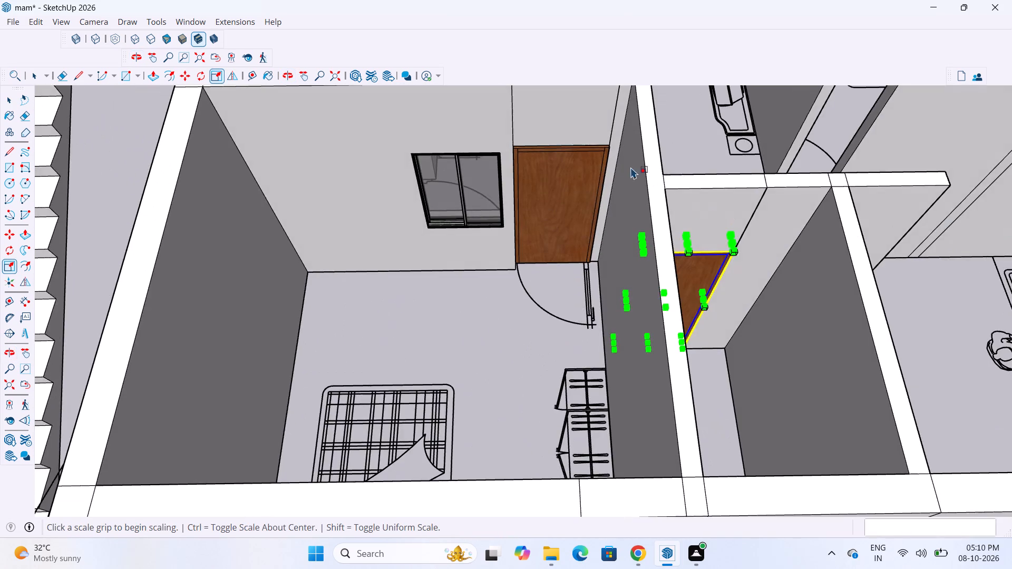
scroll(618, 161, "up", 11)
middle_click_drag(609, 184, 519, 239)
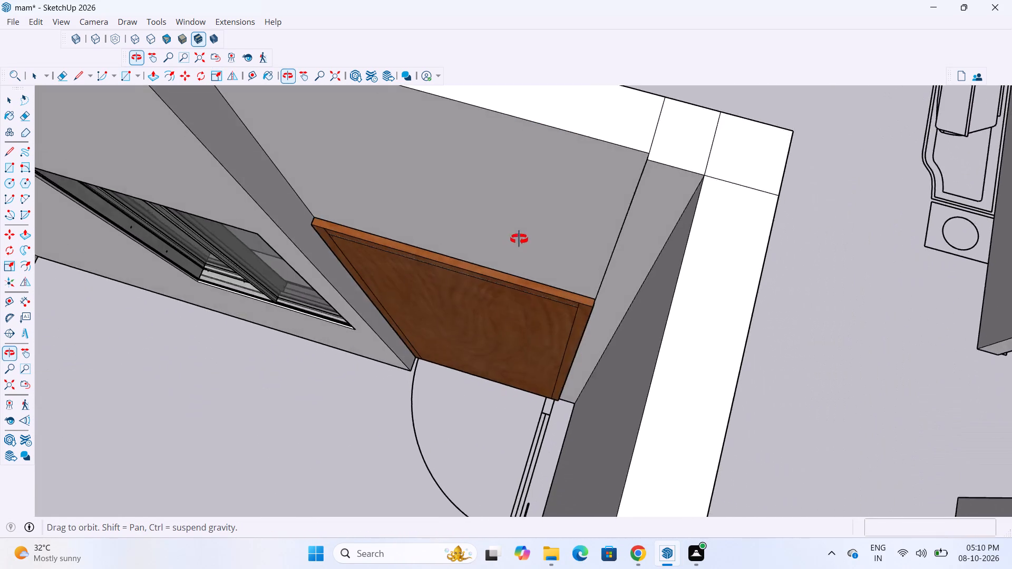
middle_click_drag(519, 239, 469, 249)
scroll(413, 293, "up", 2)
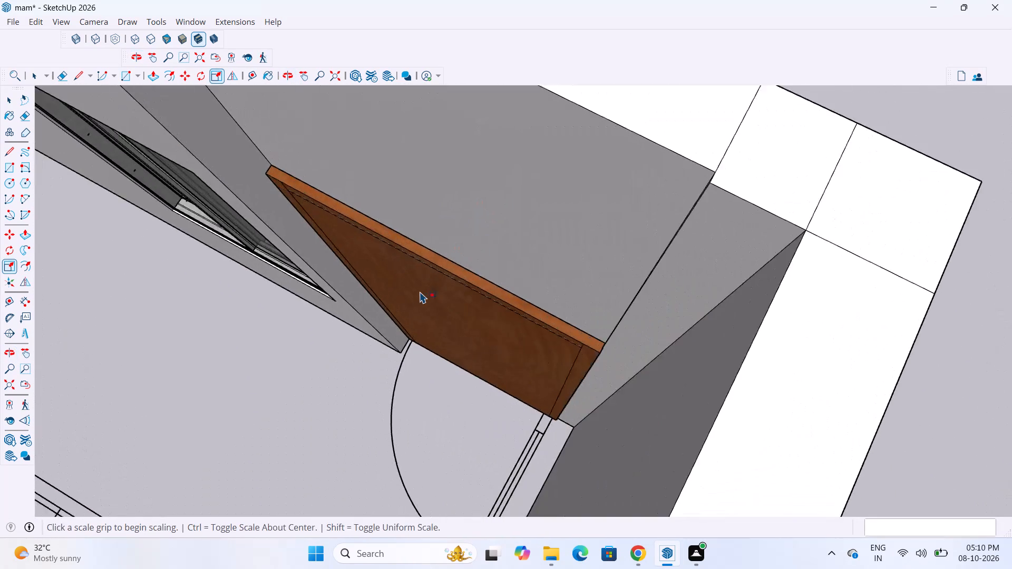
scroll(420, 291, "up", 2)
middle_click_drag(445, 309, 465, 293)
key("s")
scroll(480, 364, "down", 8)
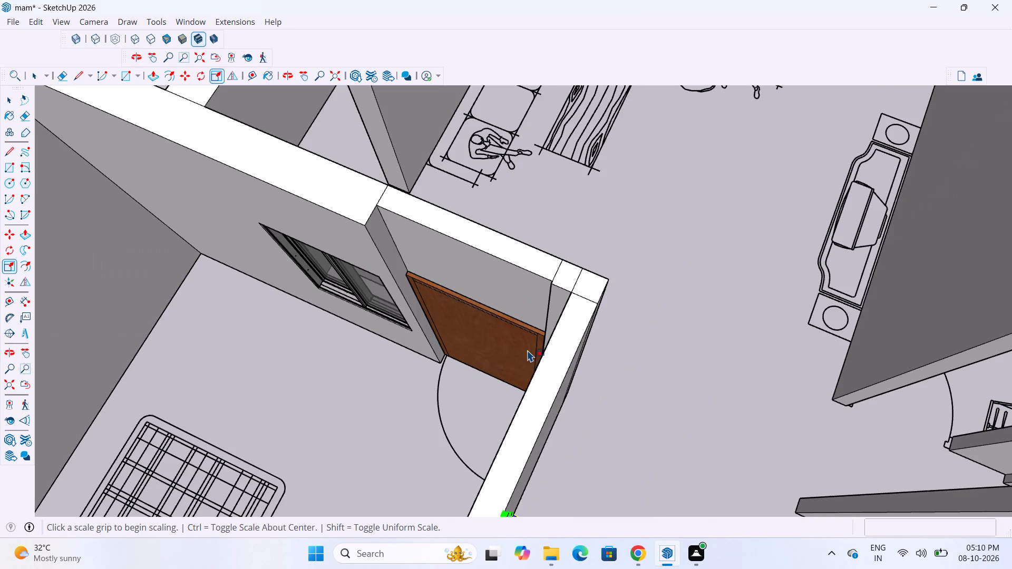
left_click(719, 249)
scroll(453, 344, "up", 3)
key("space")
key("space")
left_click(830, 172)
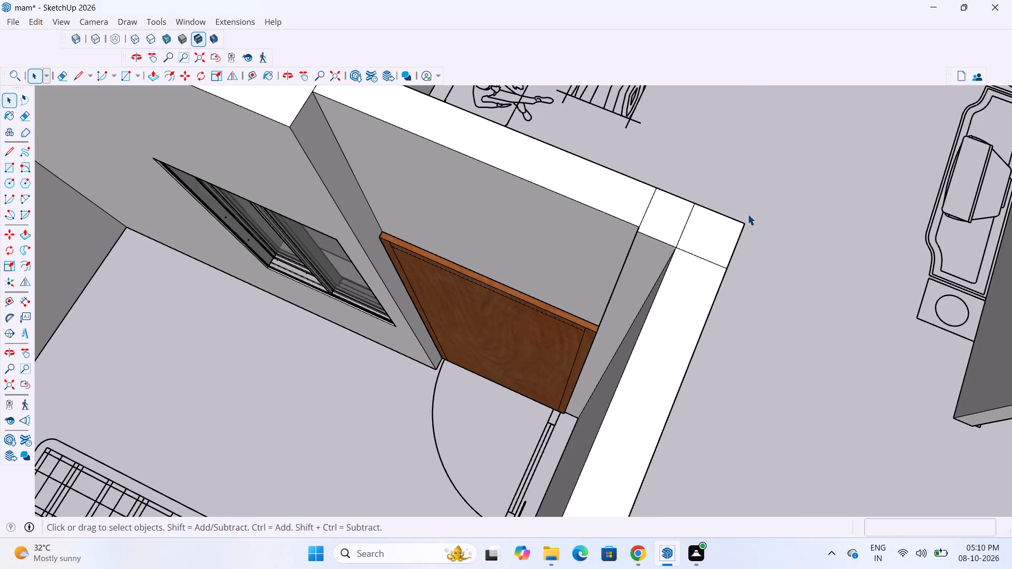
left_click(469, 329)
key("s")
scroll(481, 338, "up", 4)
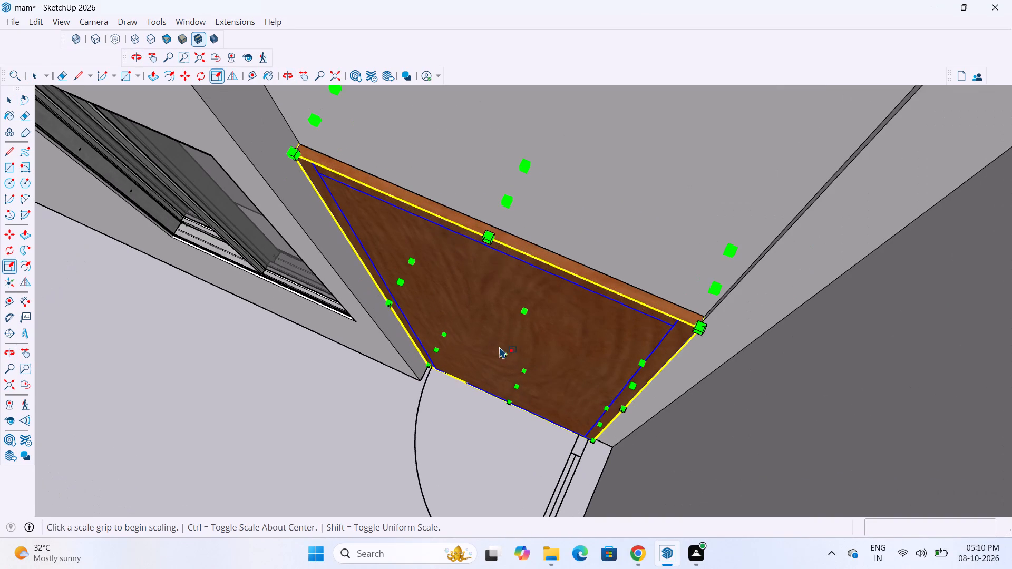
left_click(504, 347)
left_click(503, 356)
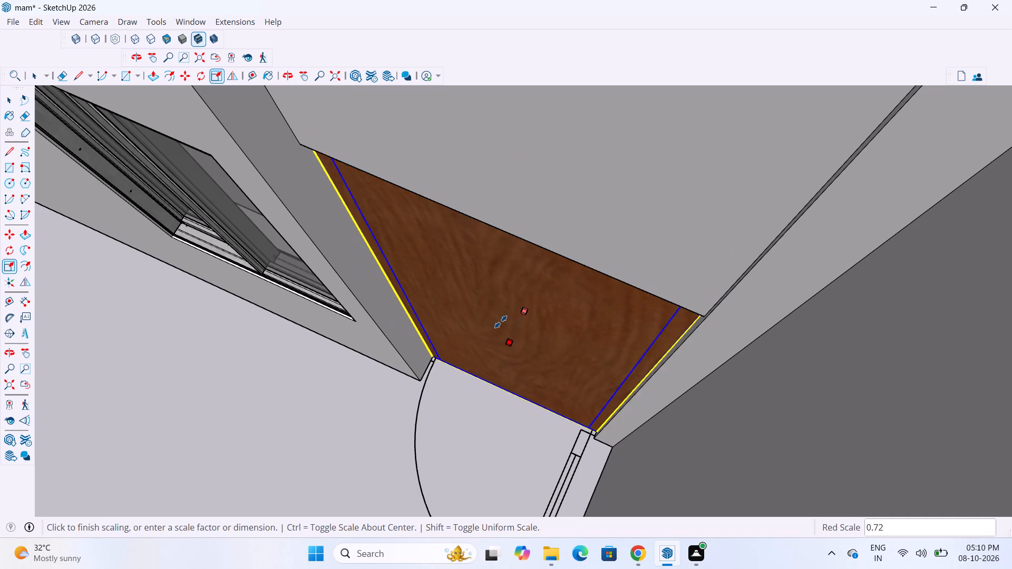
left_click(684, 305)
scroll(528, 371, "down", 8)
middle_click_drag(621, 424, 251, 421)
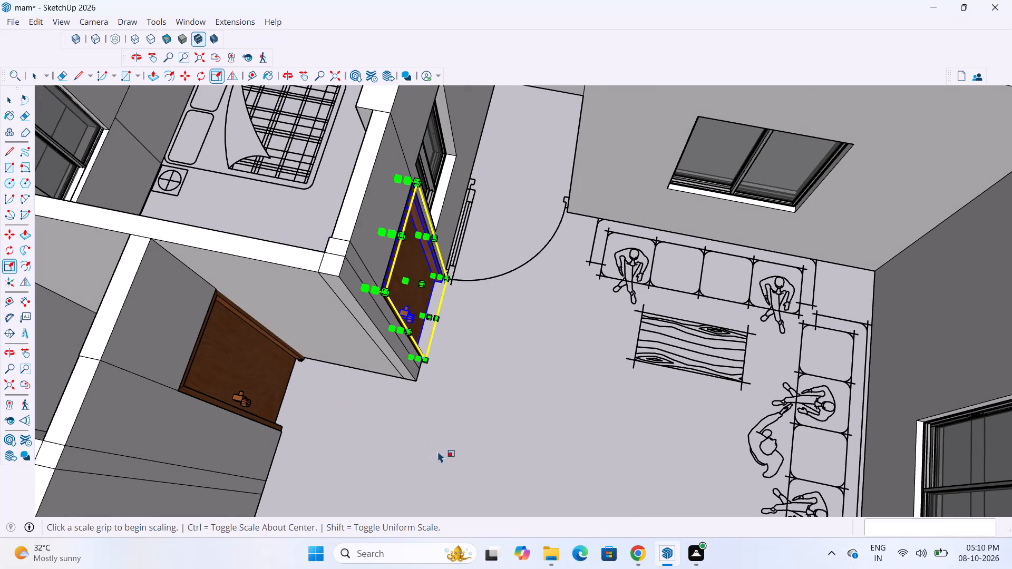
key("space")
key("space")
left_click(447, 435)
Examine the fitted bedroom and toilet doors and the remaining doorways of the house from several sides.
scroll(448, 350, "up", 3)
middle_click_drag(509, 416, 250, 479)
scroll(383, 433, "down", 6)
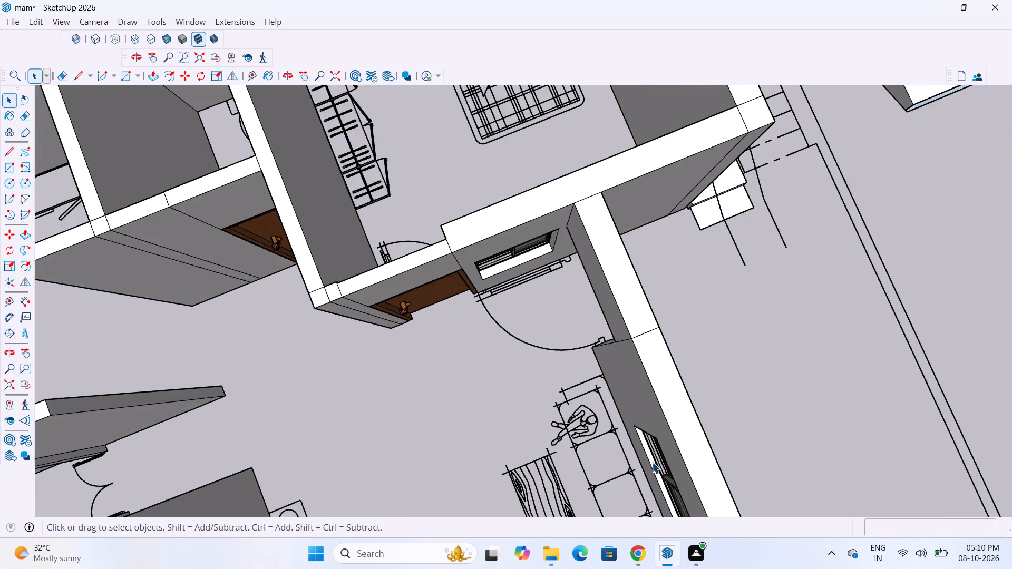
scroll(652, 462, "down", 3)
middle_click_drag(651, 457, 485, 262)
scroll(455, 221, "up", 8)
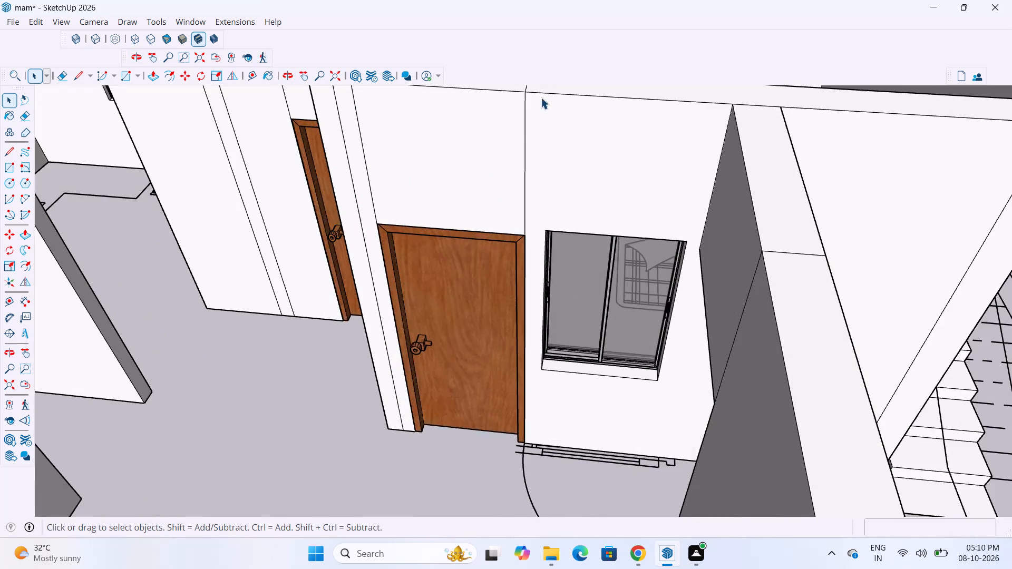
scroll(530, 249, "down", 4)
scroll(397, 164, "up", 3)
scroll(646, 332, "down", 10)
scroll(556, 280, "up", 3)
scroll(609, 299, "down", 2)
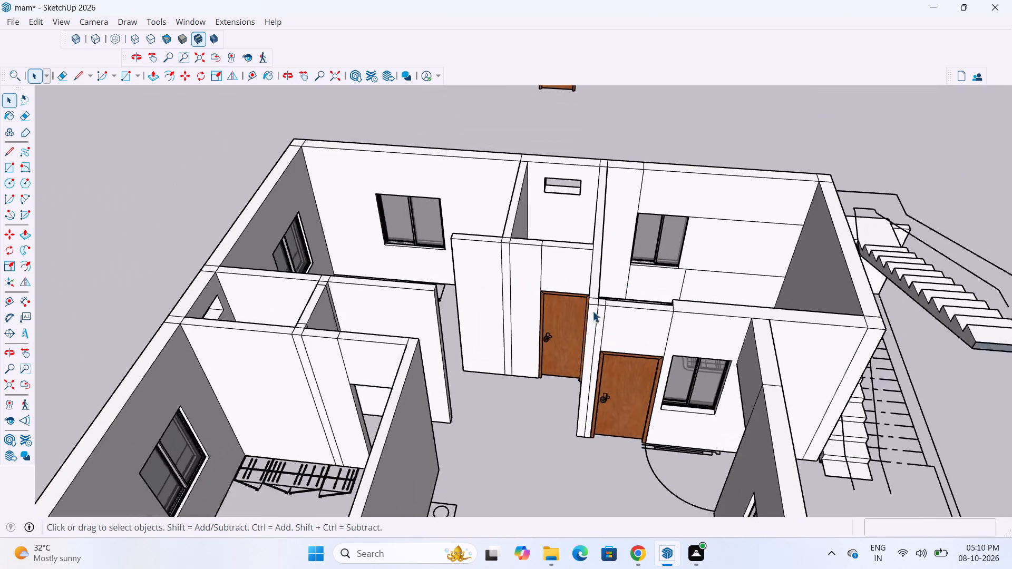
scroll(592, 311, "down", 8)
scroll(563, 350, "down", 2)
scroll(605, 339, "up", 8)
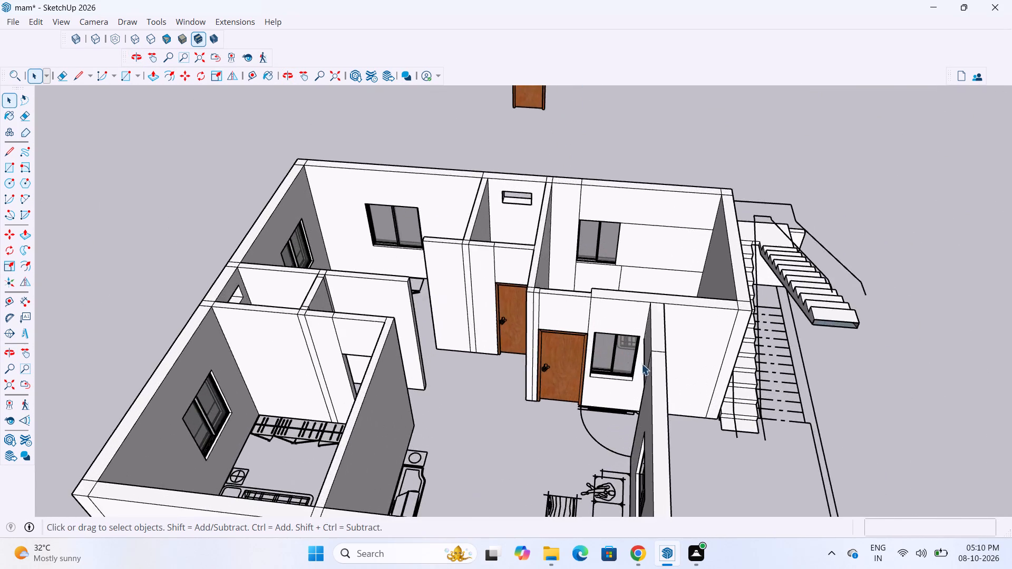
scroll(644, 372, "down", 4)
scroll(537, 326, "up", 3)
middle_click_drag(503, 301, 391, 332)
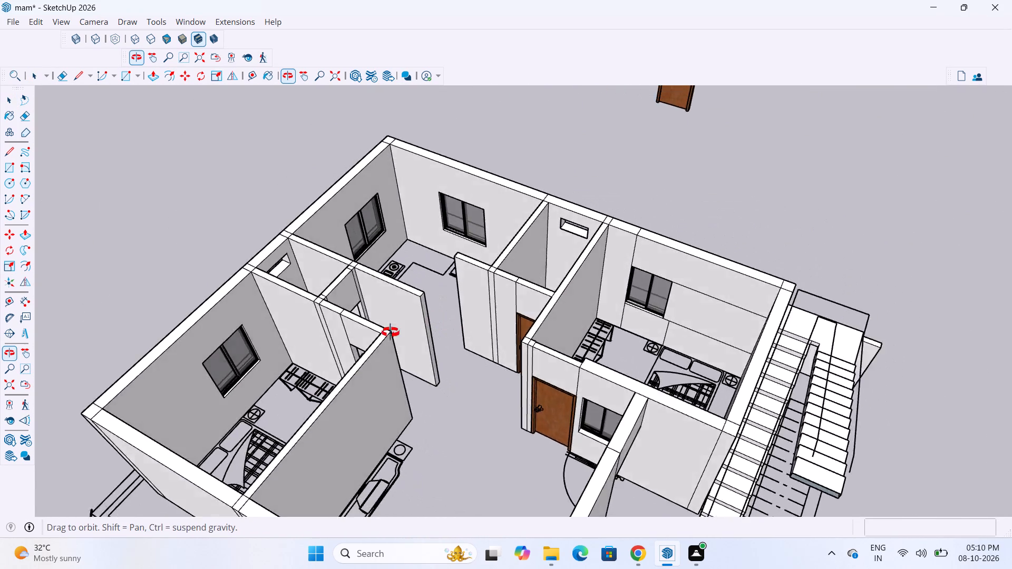
middle_click_drag(391, 332, 242, 344)
scroll(304, 343, "down", 4)
scroll(304, 319, "up", 3)
middle_click_drag(609, 377, 585, 377)
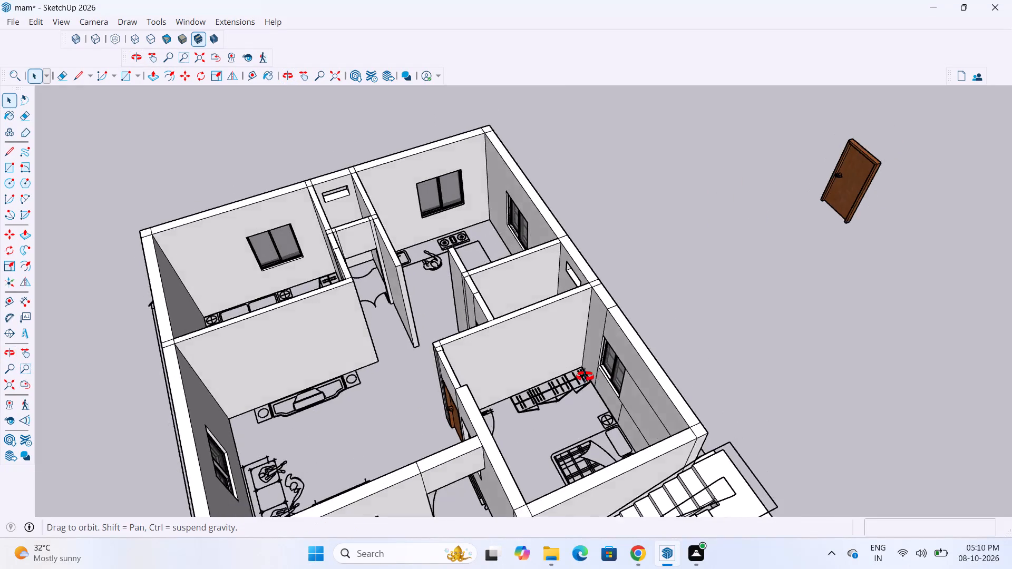
middle_click_drag(585, 377, 403, 395)
scroll(468, 375, "down", 4)
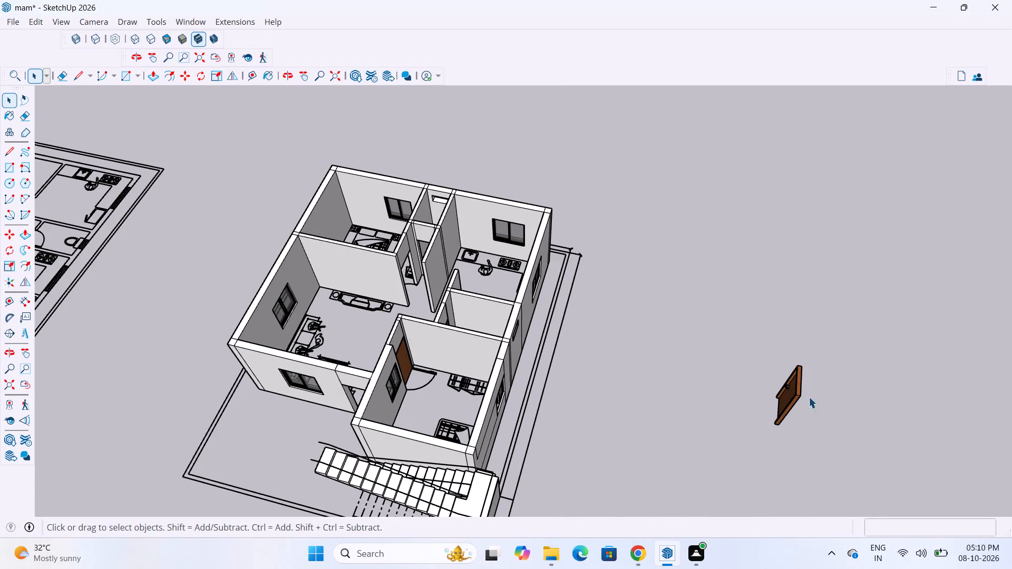
scroll(765, 400, "up", 2)
scroll(683, 414, "down", 4)
scroll(499, 317, "up", 9)
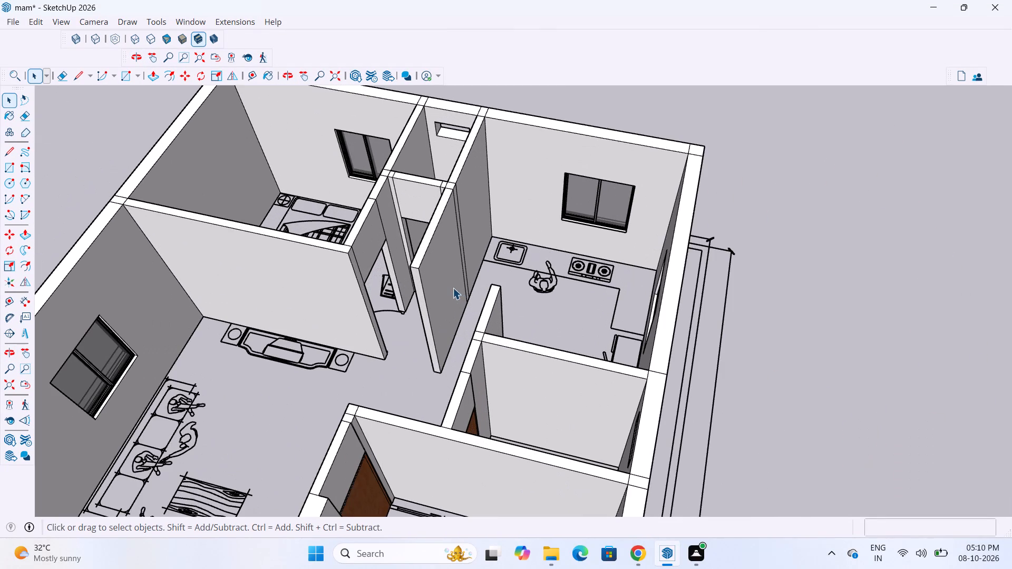
middle_click_drag(453, 288, 464, 287)
scroll(406, 285, "down", 8)
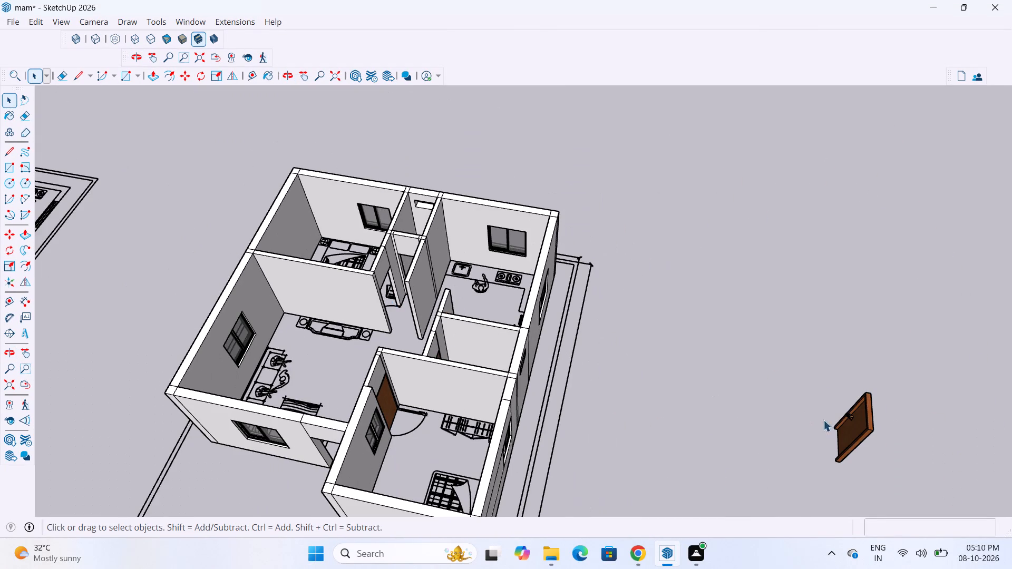
scroll(742, 394, "up", 2)
scroll(631, 429, "down", 3)
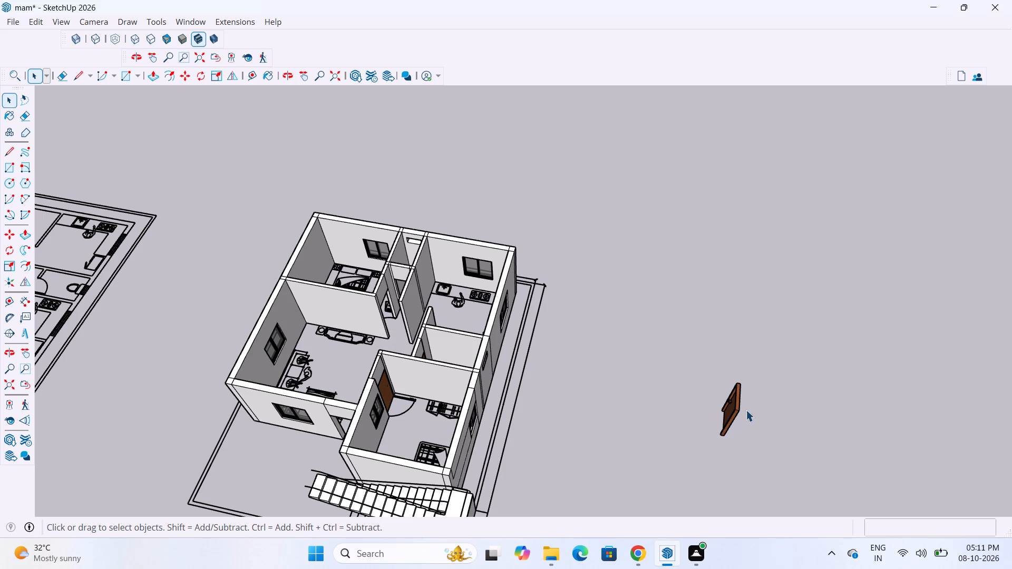
left_click(738, 406)
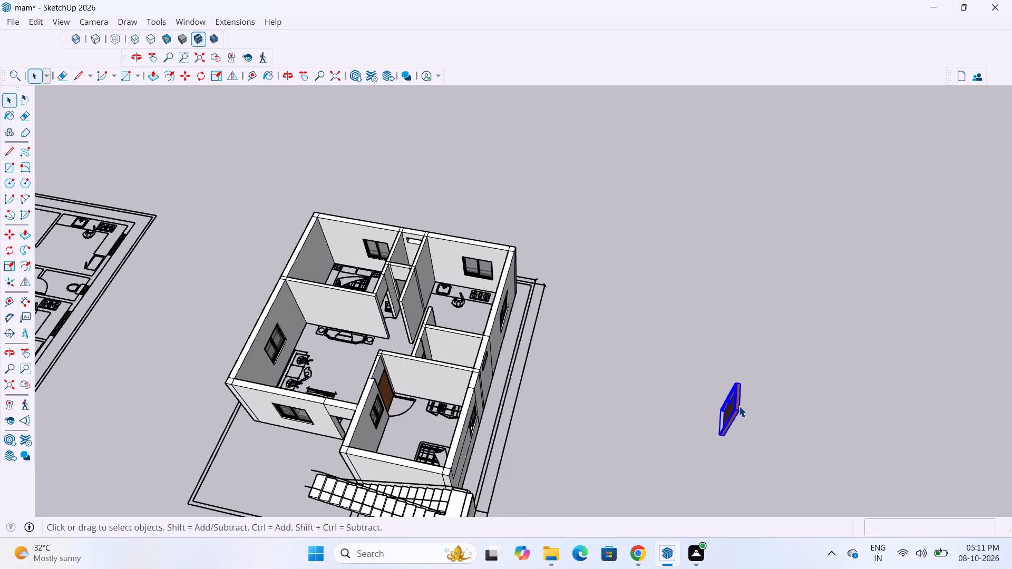
left_click(632, 412)
Copy the fitted toilet door from its bottom corner out into the hall, about 5' 11 7/16" away.
middle_click_drag(560, 393, 893, 357)
scroll(557, 382, "up", 5)
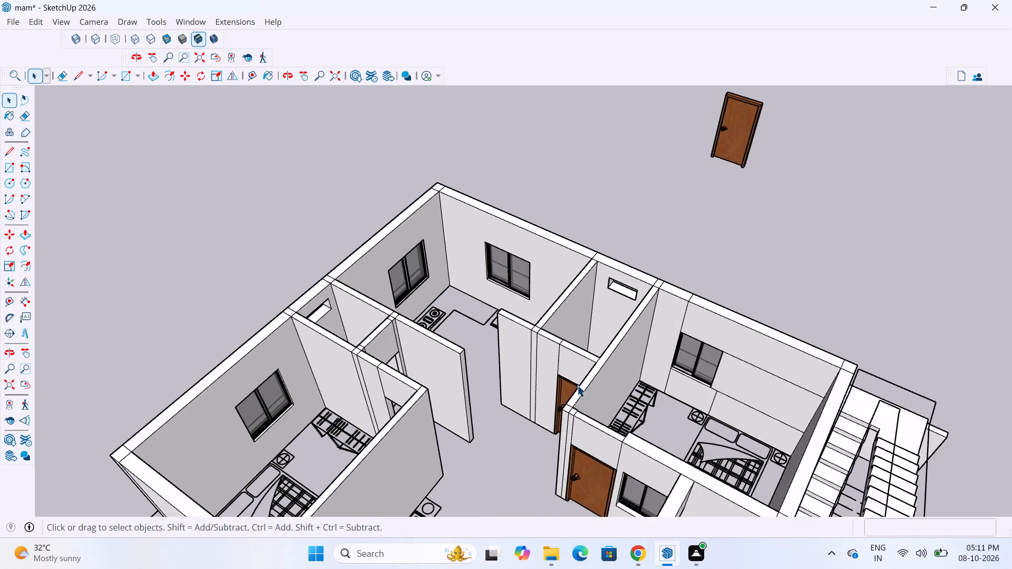
scroll(577, 385, "up", 8)
left_click(587, 396)
key("m")
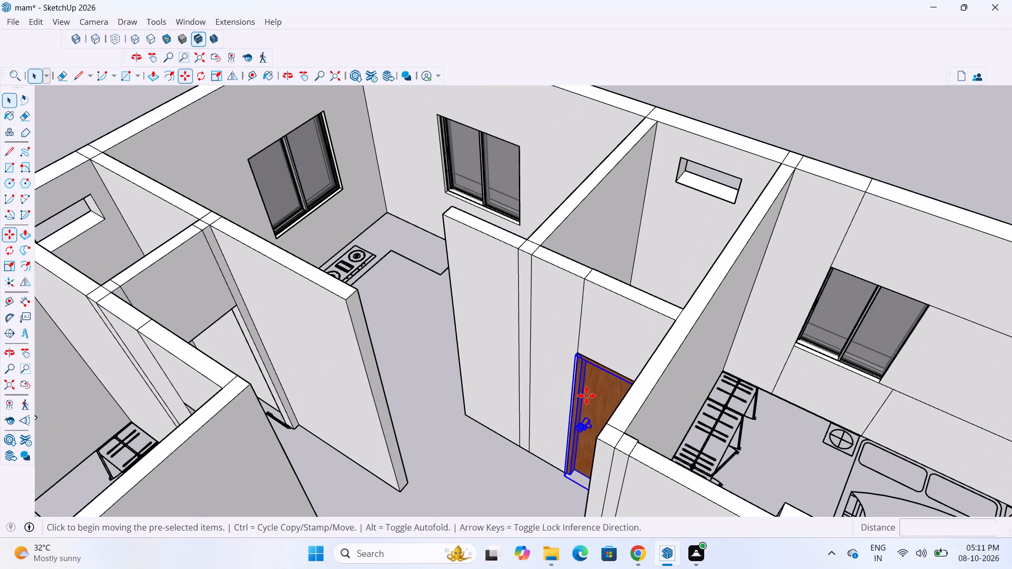
scroll(568, 417, "up", 7)
scroll(627, 375, "down", 5)
scroll(569, 496, "up", 4)
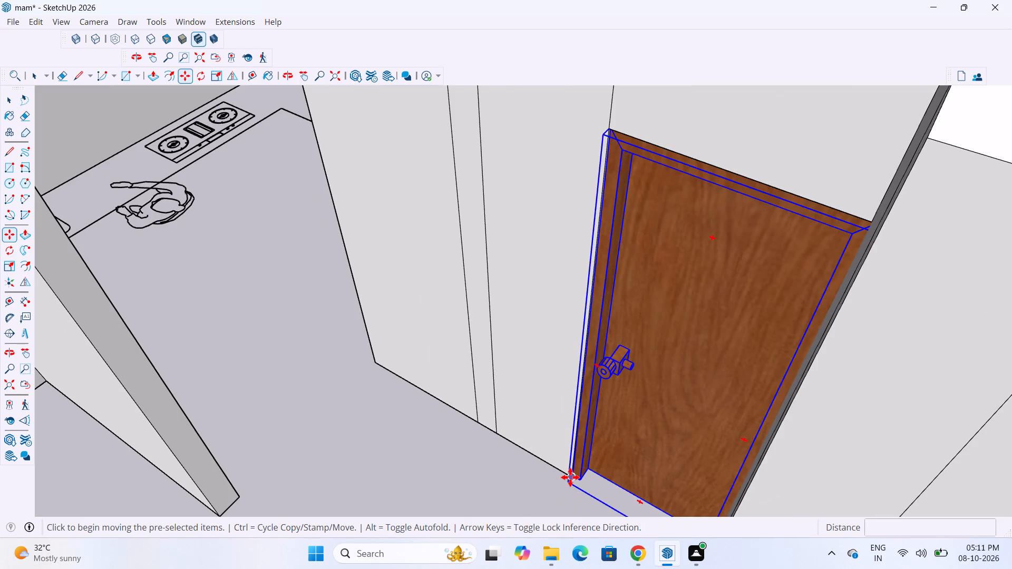
left_click(570, 477)
scroll(512, 484, "down", 8)
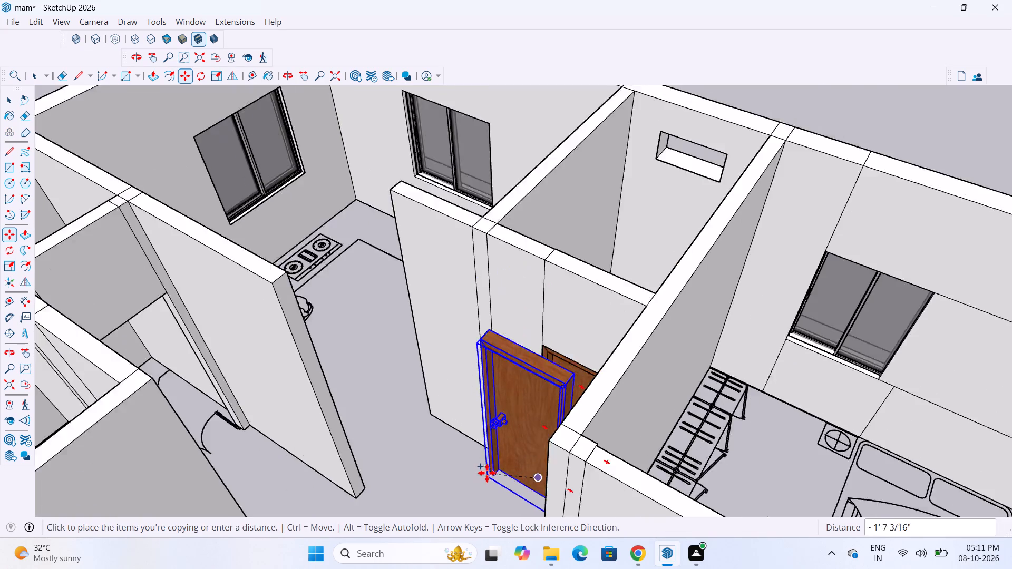
scroll(487, 473, "down", 5)
middle_click_drag(471, 470, 356, 496)
left_click(349, 489)
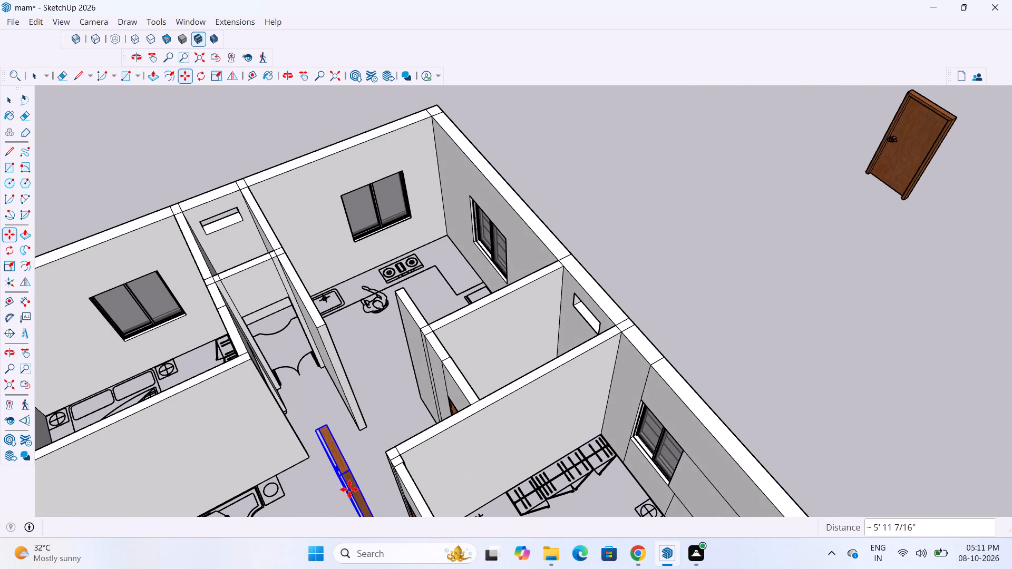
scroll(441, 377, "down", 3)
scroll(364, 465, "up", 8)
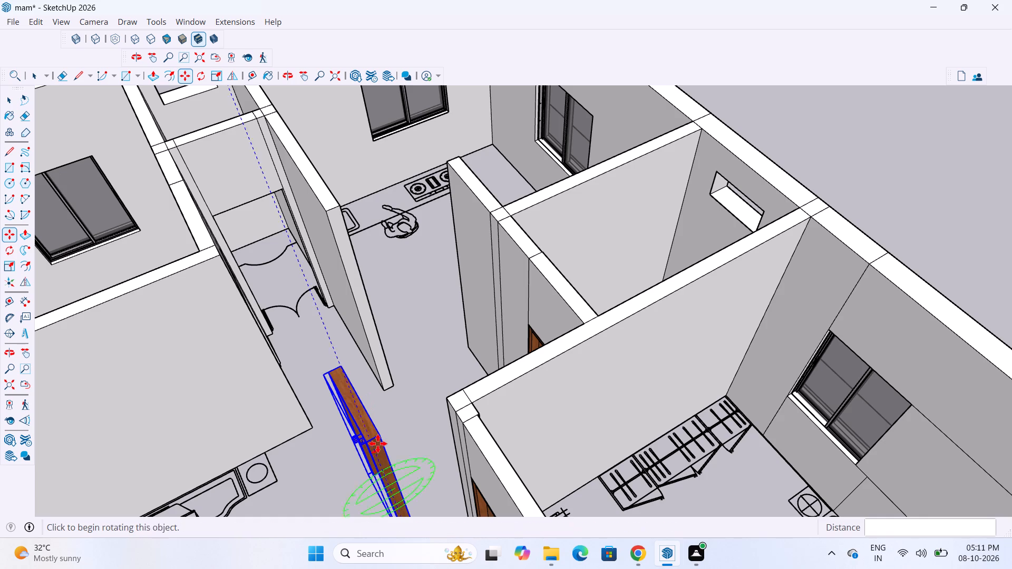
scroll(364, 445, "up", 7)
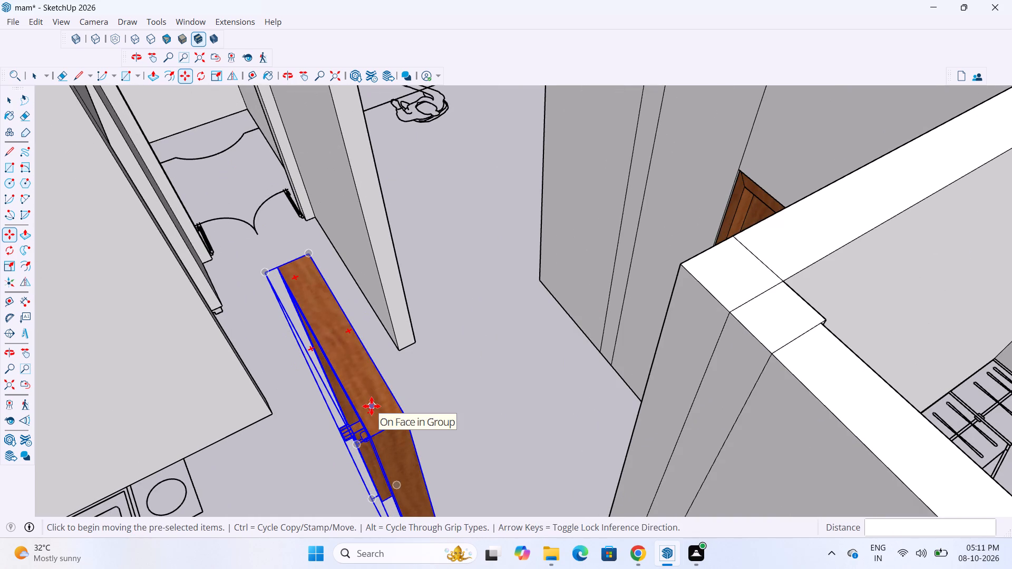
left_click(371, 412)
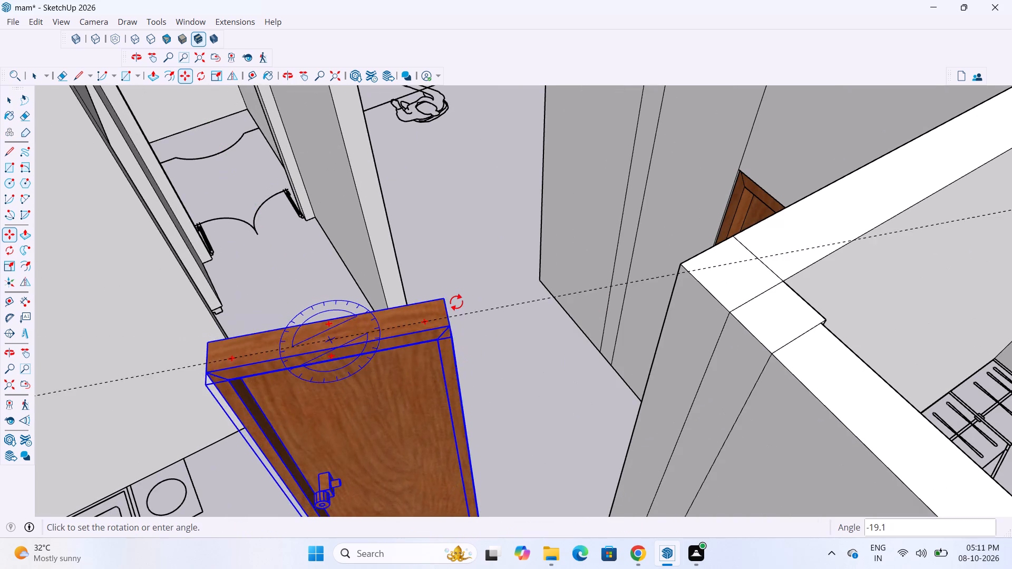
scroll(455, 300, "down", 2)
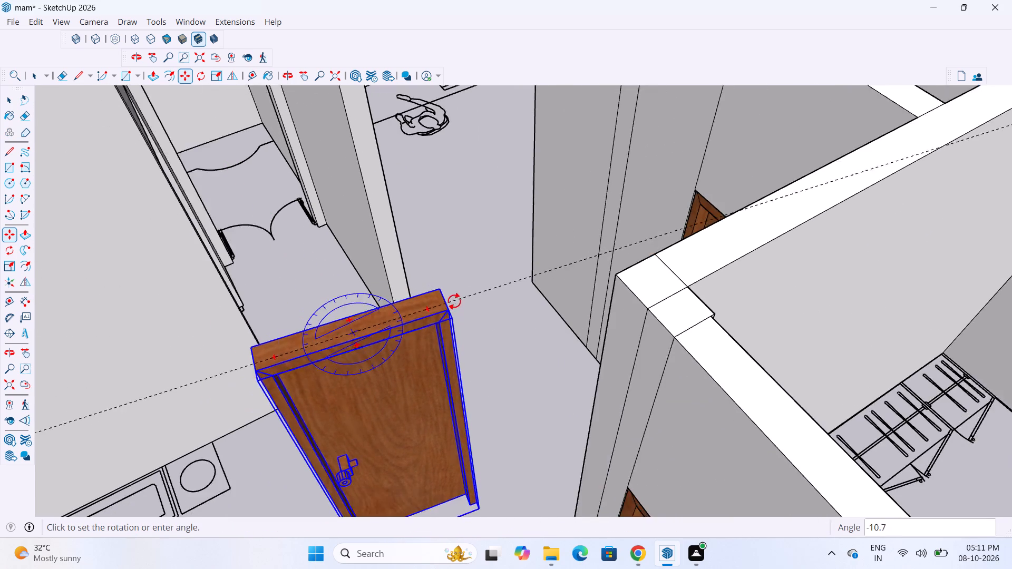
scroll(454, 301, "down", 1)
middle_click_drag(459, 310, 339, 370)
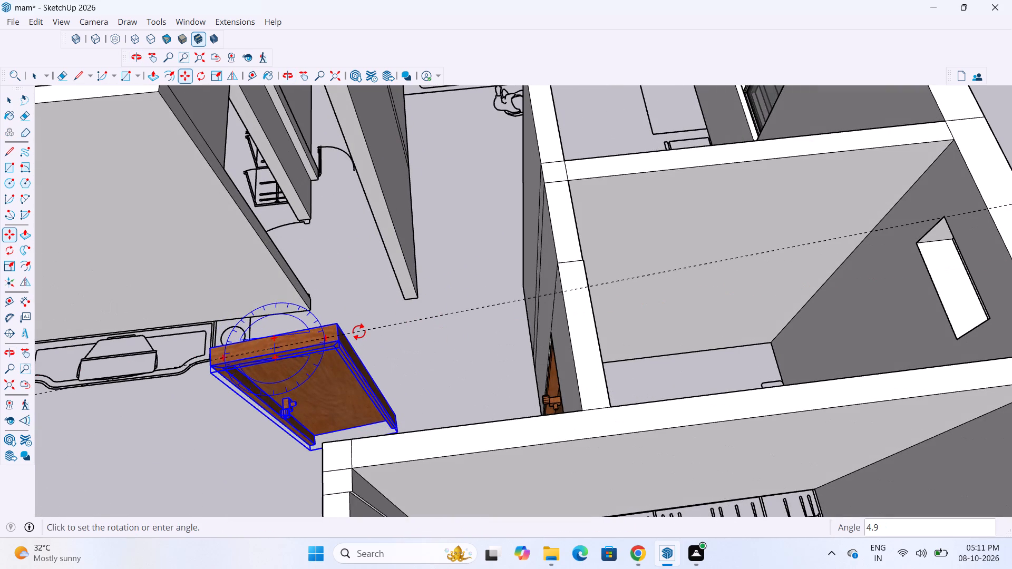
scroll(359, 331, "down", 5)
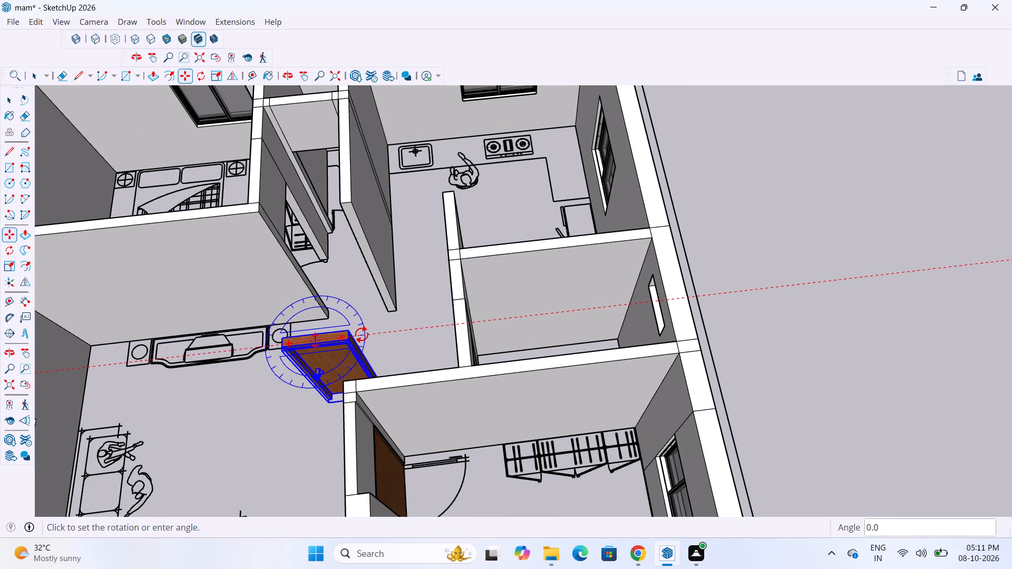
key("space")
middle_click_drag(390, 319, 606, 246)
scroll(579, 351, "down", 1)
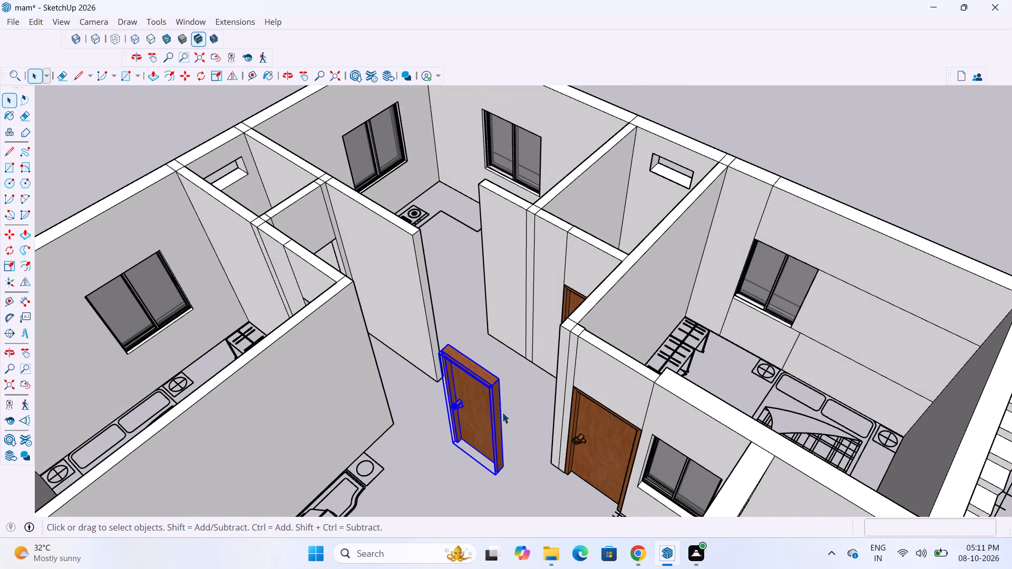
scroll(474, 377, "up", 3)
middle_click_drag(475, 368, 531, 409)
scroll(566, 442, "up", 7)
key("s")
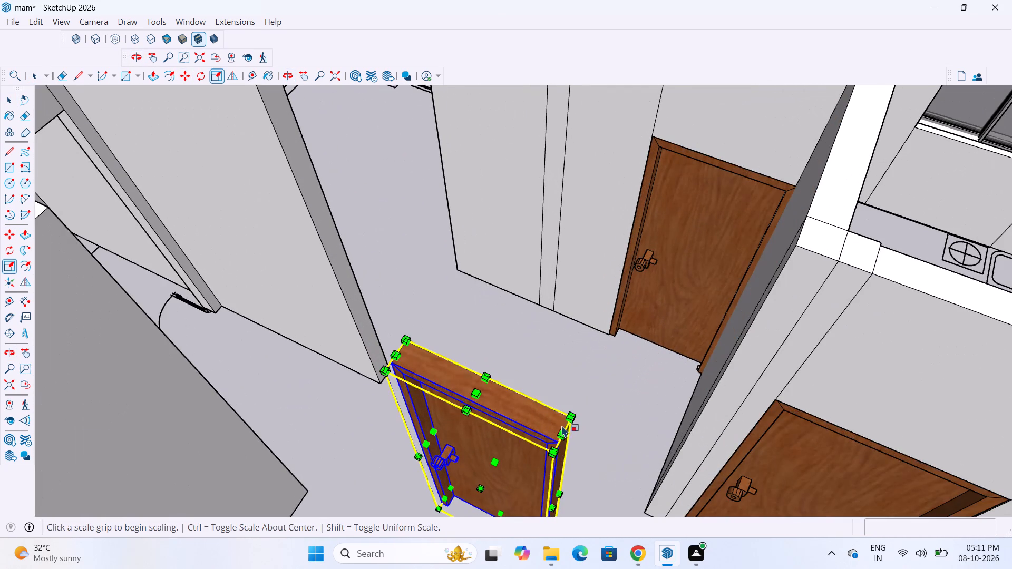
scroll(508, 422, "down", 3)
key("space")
Rotate the door copy standing in the hall by 90 degrees in the horizontal plane.
left_click(526, 421)
scroll(523, 404, "down", 3)
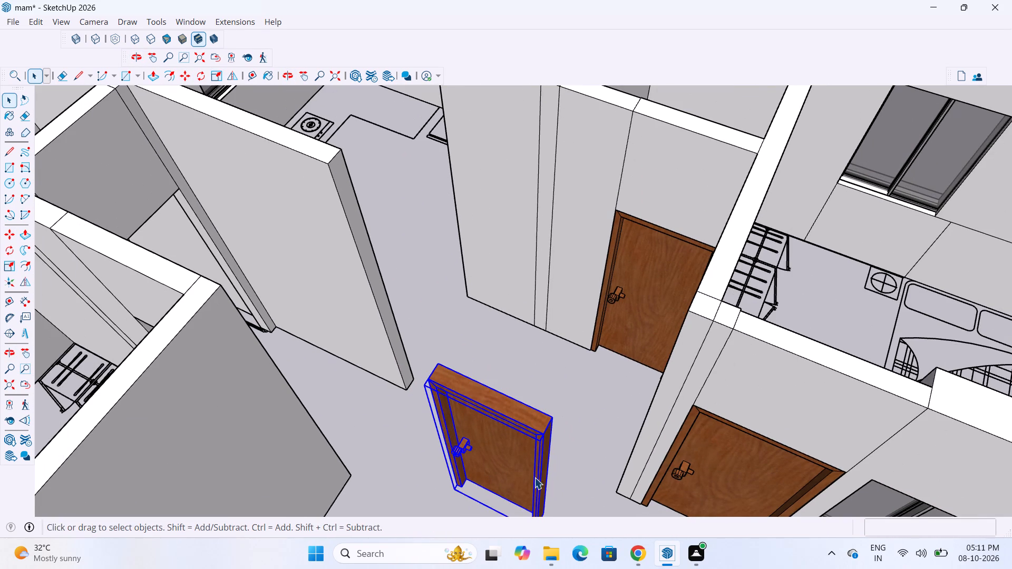
scroll(533, 312, "down", 4)
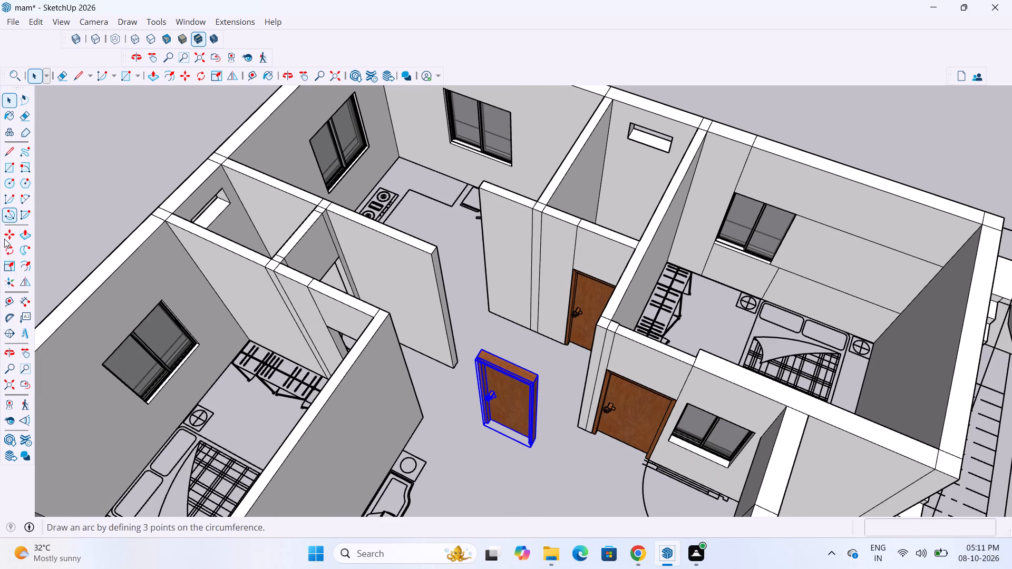
left_click(14, 253)
scroll(604, 419, "up", 5)
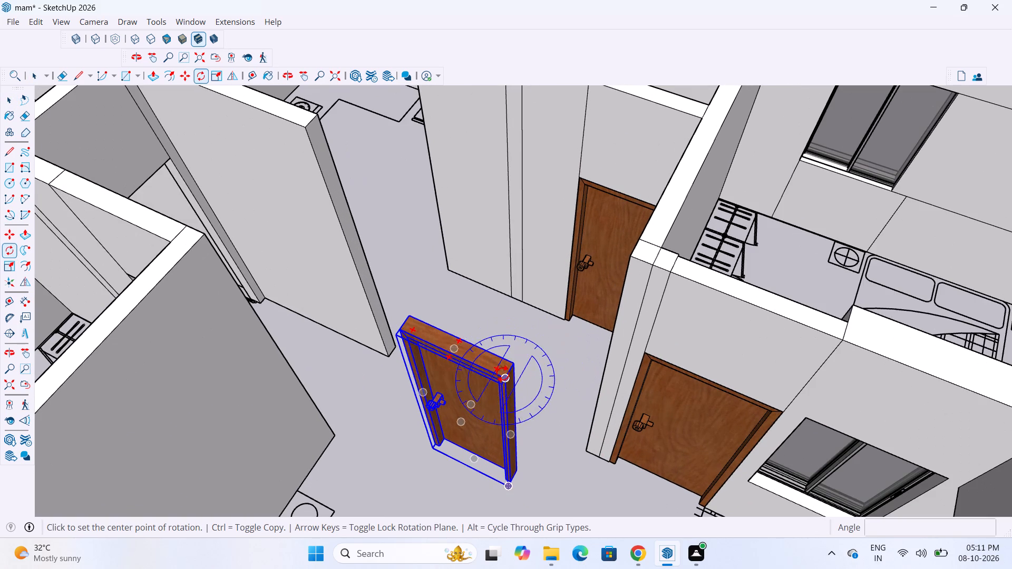
left_click(500, 368)
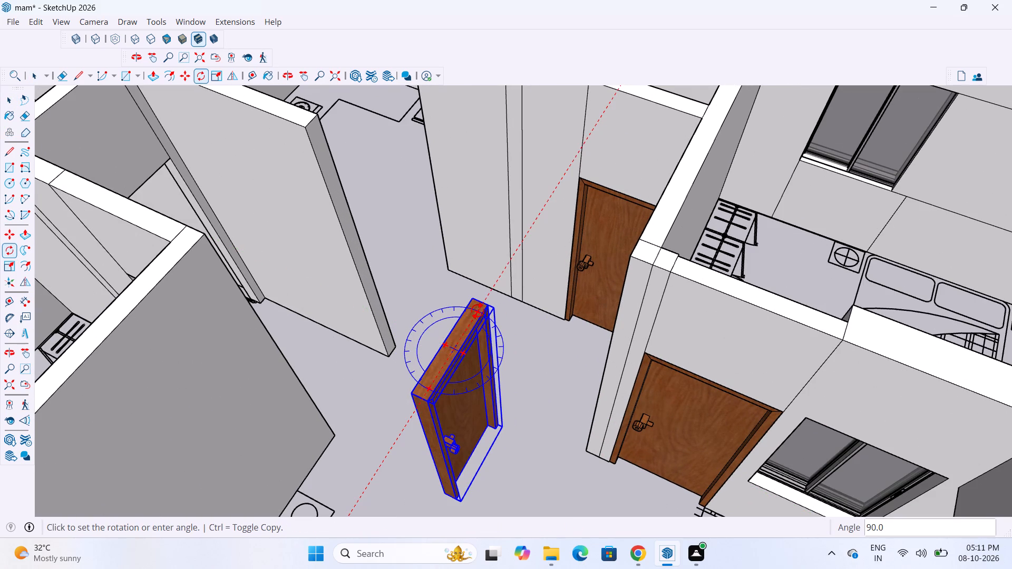
left_click(478, 310)
key("space")
Move the door by its bottom frame corner about 9' 4 7/8" into the doorway of the narrow room between bedroom and kitchen.
middle_click_drag(510, 374, 357, 393)
scroll(395, 424, "down", 4)
middle_click_drag(435, 414, 337, 445)
scroll(318, 309, "up", 6)
scroll(417, 299, "down", 6)
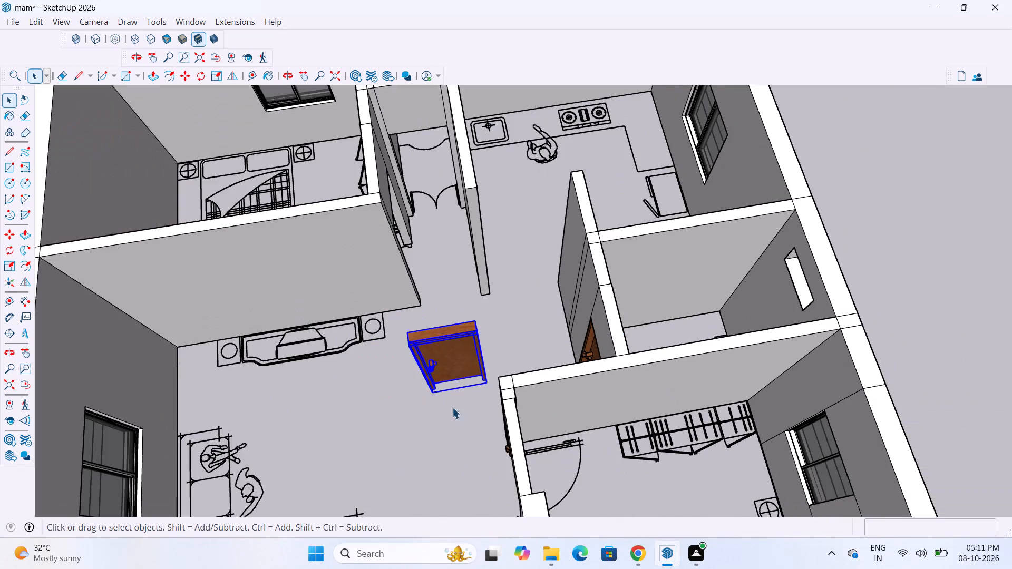
scroll(450, 398, "up", 2)
middle_click_drag(479, 367, 456, 323)
scroll(396, 395, "up", 4)
key("m")
scroll(424, 348, "up", 2)
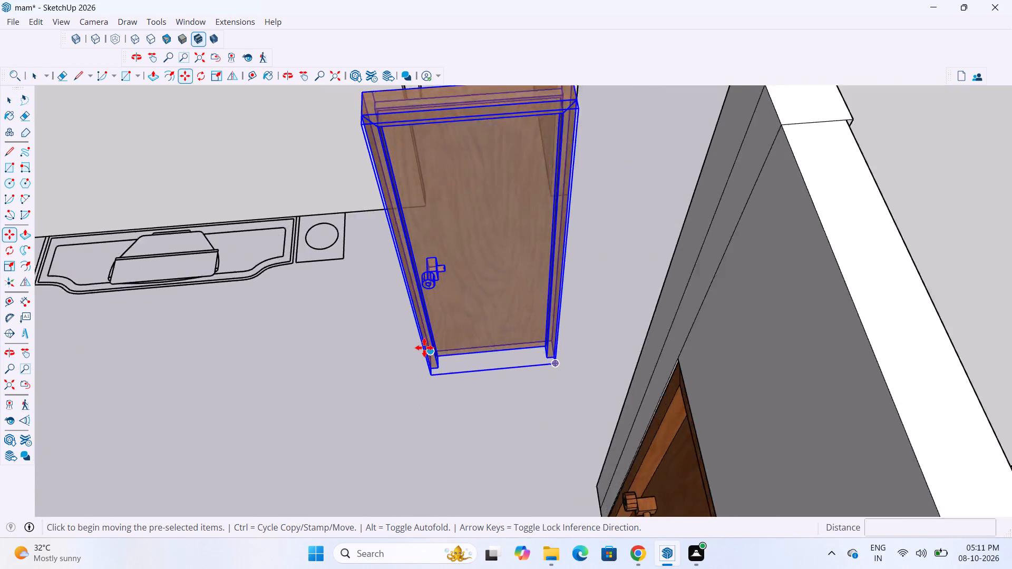
scroll(424, 348, "up", 14)
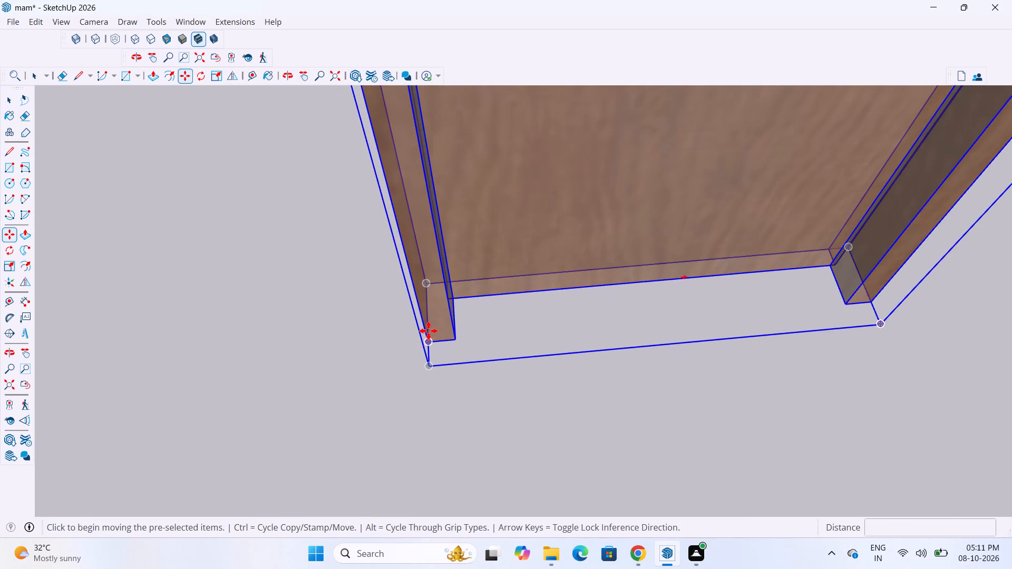
left_click_drag(428, 345, 440, 344)
scroll(581, 300, "down", 14)
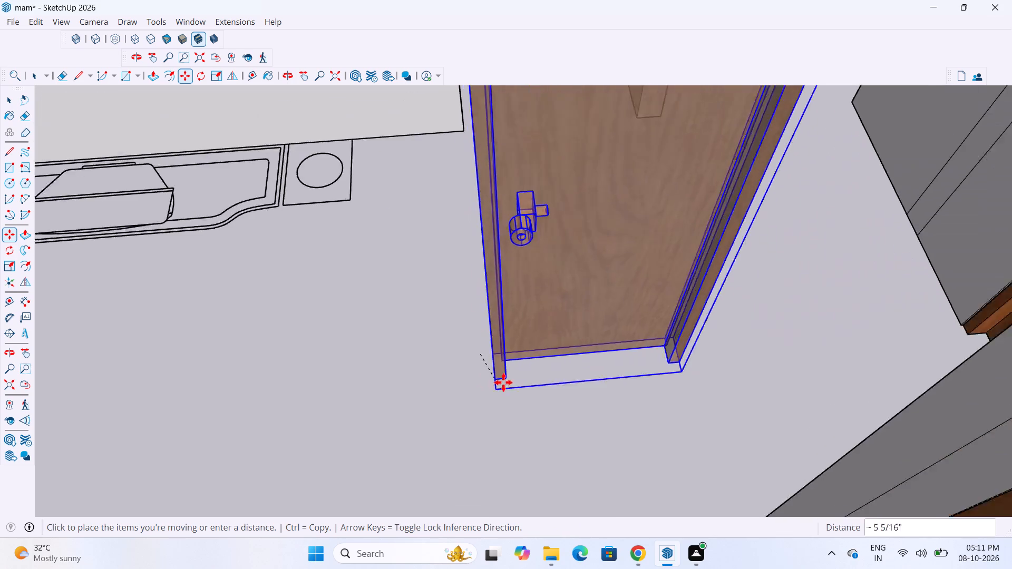
scroll(503, 382, "down", 18)
scroll(523, 218, "up", 7)
middle_click_drag(505, 218, 450, 266)
scroll(469, 227, "up", 15)
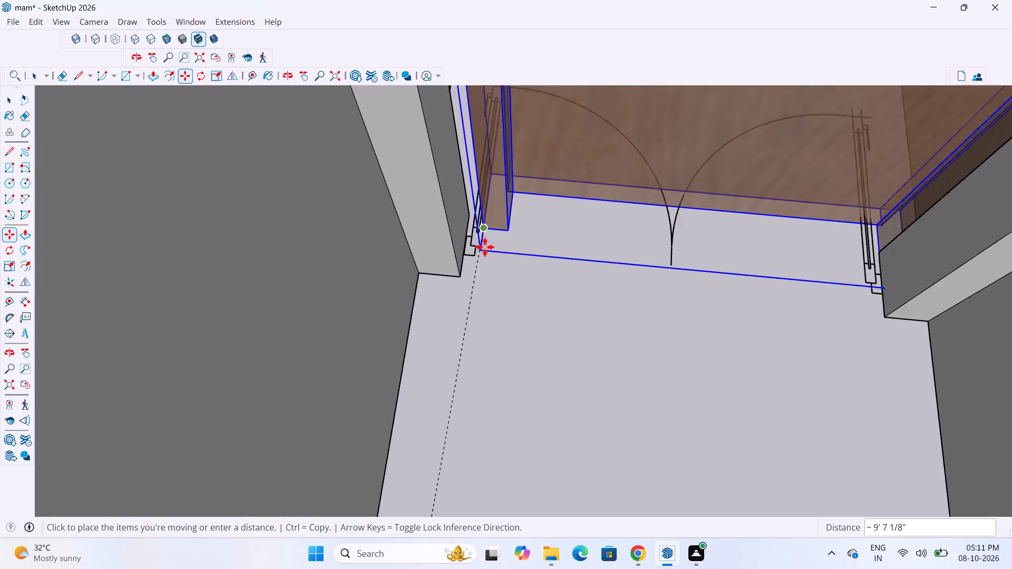
scroll(485, 247, "up", 9)
left_click(439, 265)
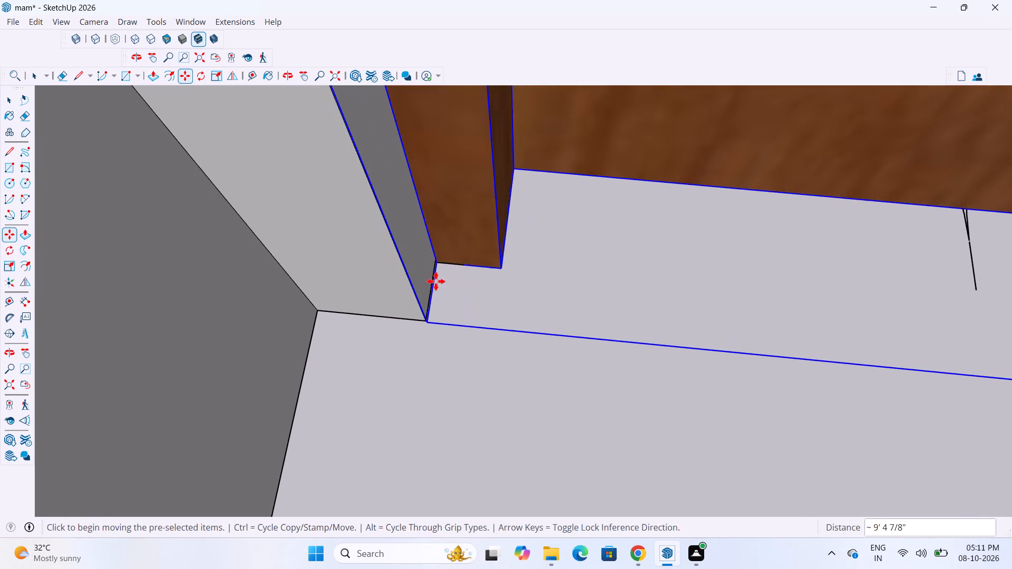
Scale the door's width along the green axis so its frame reaches the far side of the opening.
scroll(436, 360, "down", 20)
scroll(436, 360, "down", 10)
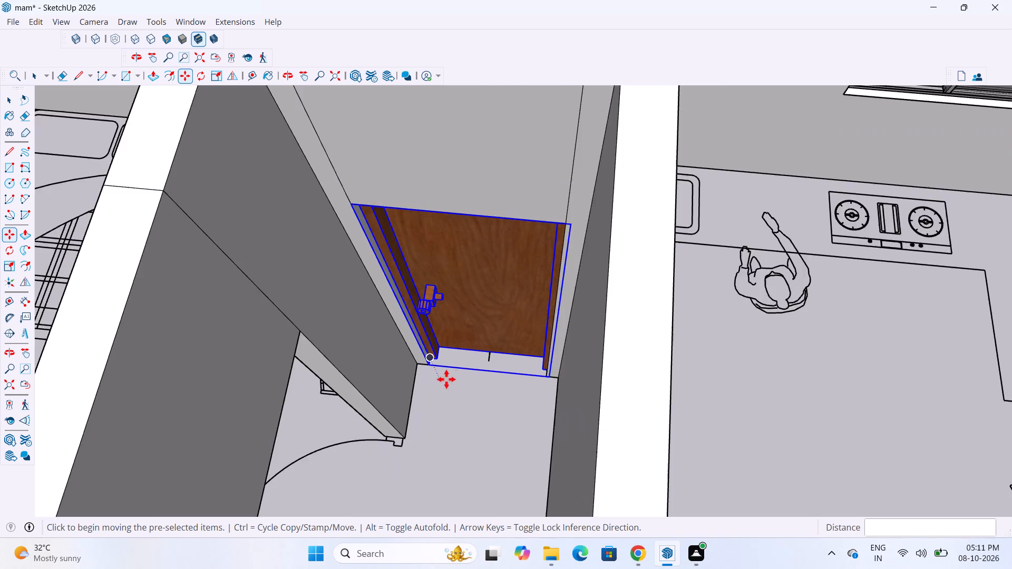
scroll(446, 379, "down", 6)
scroll(463, 331, "up", 8)
middle_click_drag(485, 326, 505, 301)
key("s")
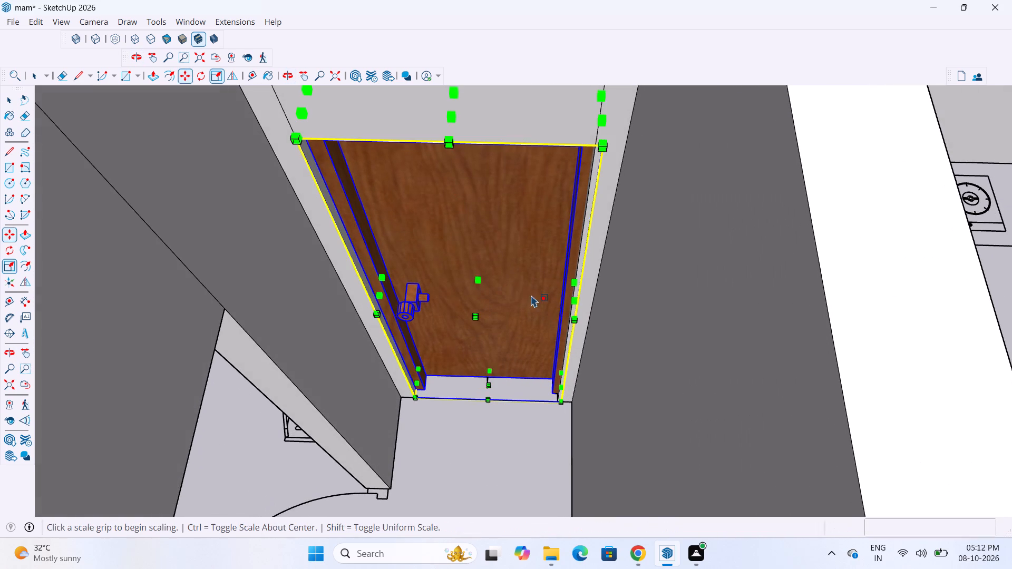
scroll(577, 301, "up", 4)
left_click(577, 301)
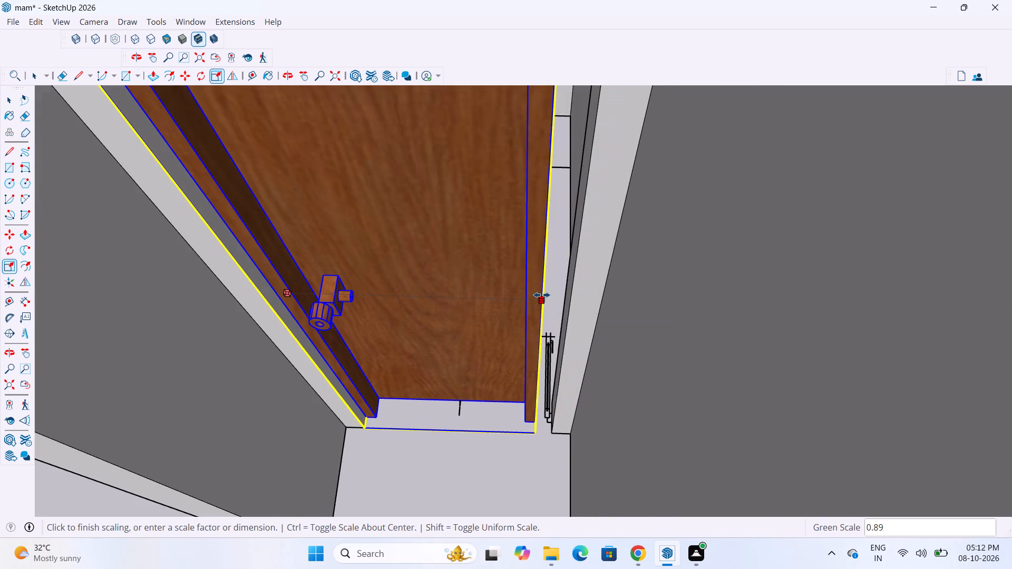
left_click(555, 294)
Scale the door's height along the blue axis so the frame's top meets the wall above the opening.
scroll(581, 372, "down", 7)
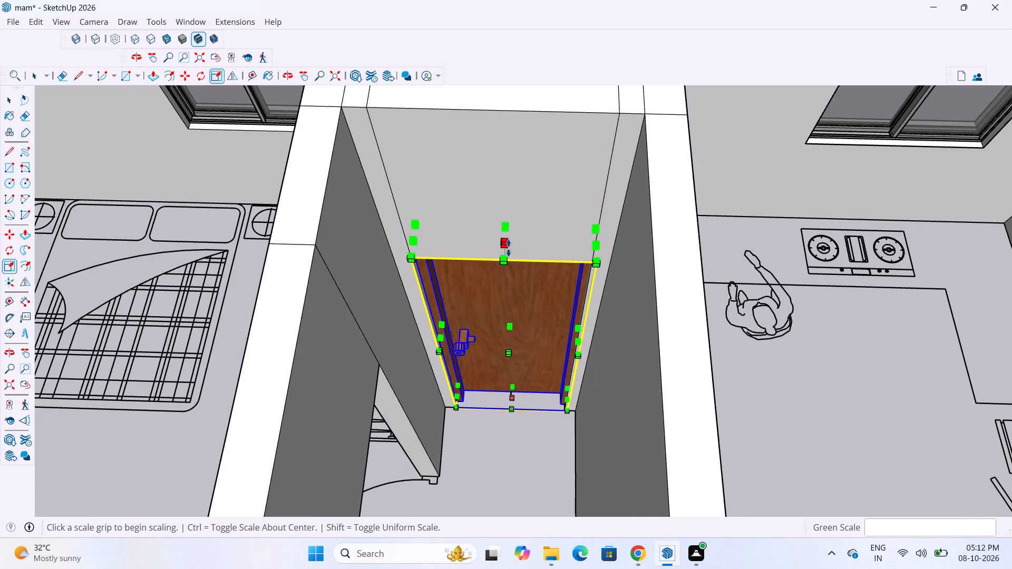
left_click(507, 245)
middle_click_drag(514, 257, 515, 238)
scroll(511, 232, "up", 3)
scroll(506, 269, "down", 1)
middle_click_drag(518, 204, 520, 136)
scroll(521, 189, "down", 2)
scroll(521, 250, "down", 3)
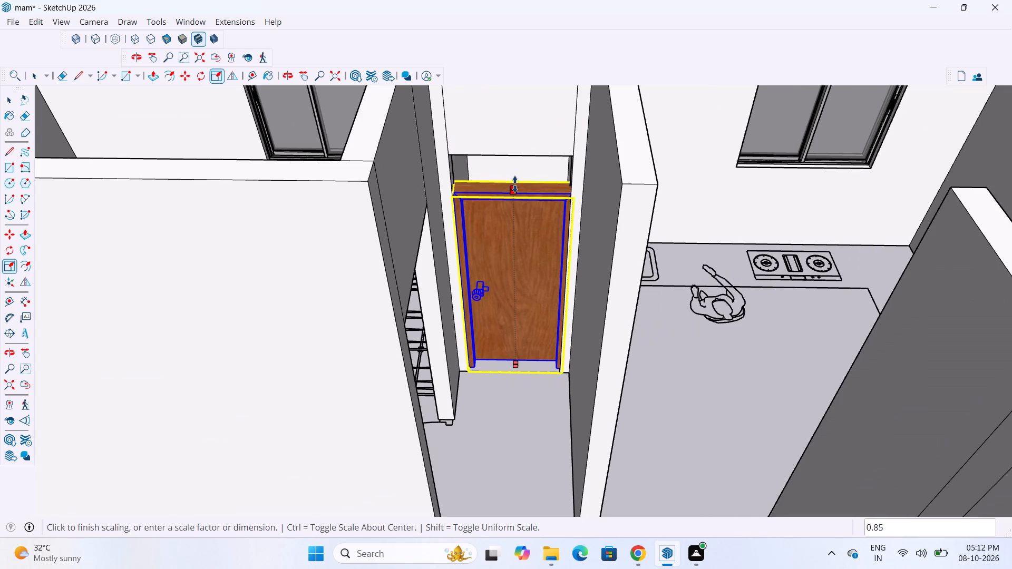
left_click(511, 161)
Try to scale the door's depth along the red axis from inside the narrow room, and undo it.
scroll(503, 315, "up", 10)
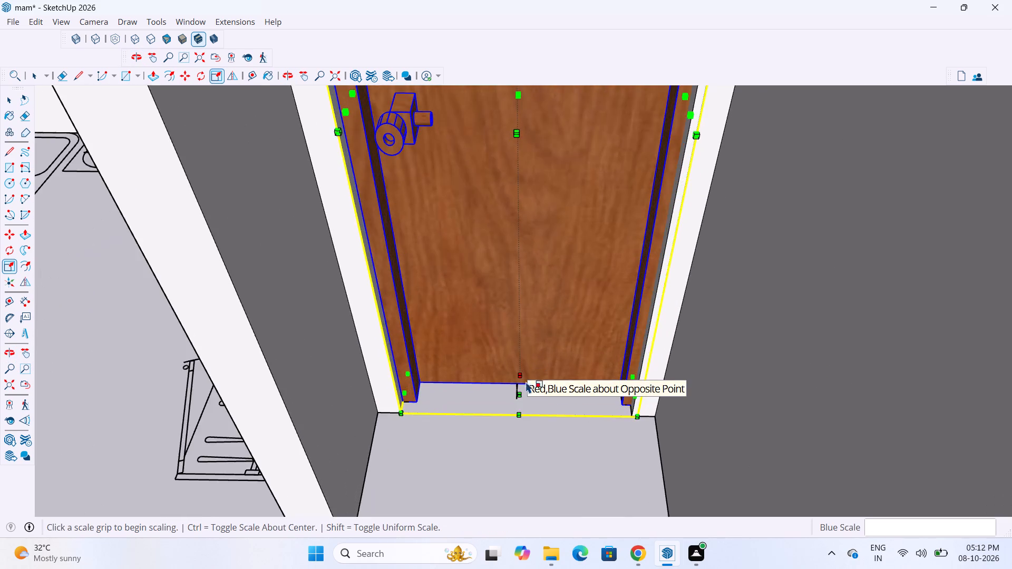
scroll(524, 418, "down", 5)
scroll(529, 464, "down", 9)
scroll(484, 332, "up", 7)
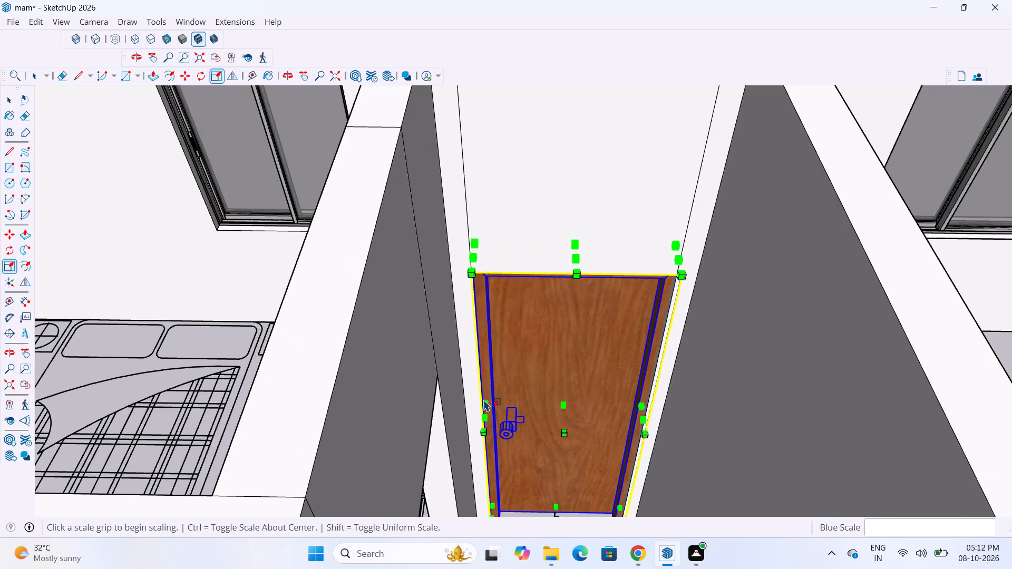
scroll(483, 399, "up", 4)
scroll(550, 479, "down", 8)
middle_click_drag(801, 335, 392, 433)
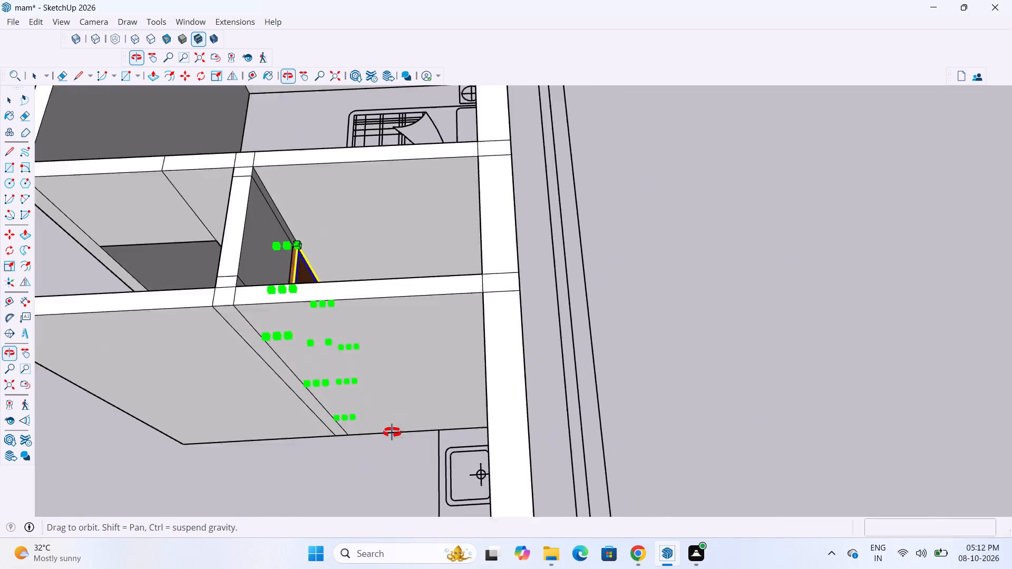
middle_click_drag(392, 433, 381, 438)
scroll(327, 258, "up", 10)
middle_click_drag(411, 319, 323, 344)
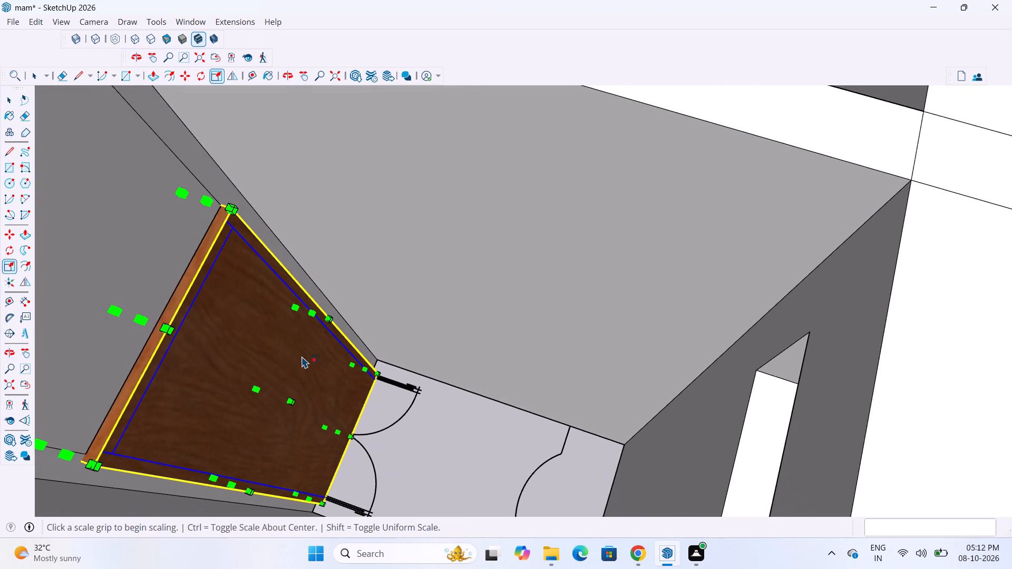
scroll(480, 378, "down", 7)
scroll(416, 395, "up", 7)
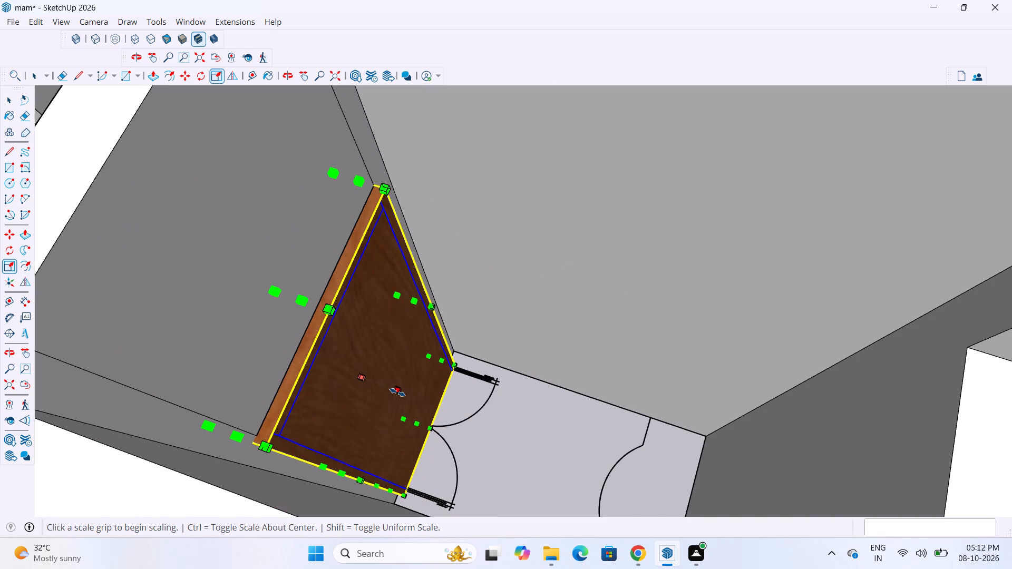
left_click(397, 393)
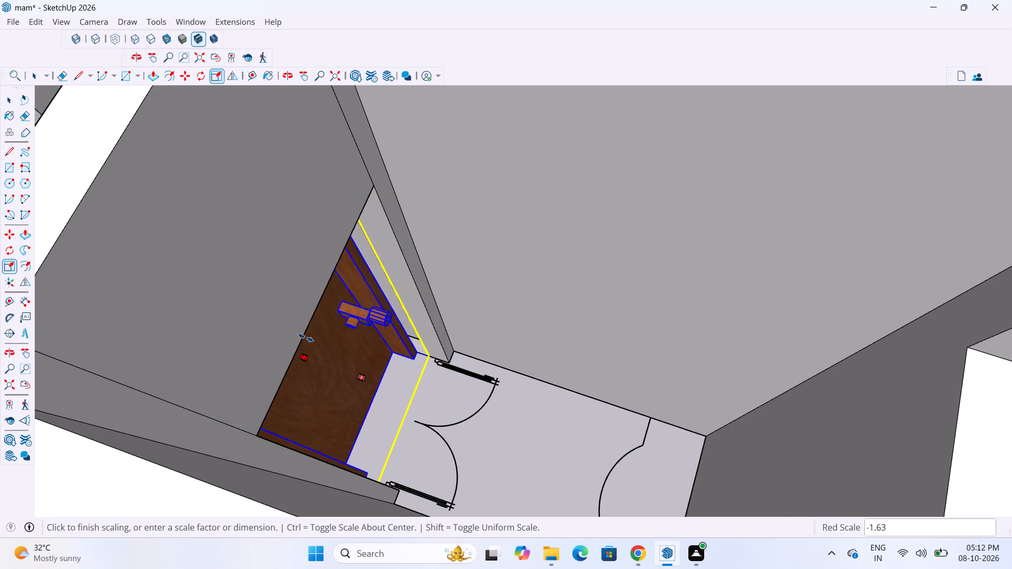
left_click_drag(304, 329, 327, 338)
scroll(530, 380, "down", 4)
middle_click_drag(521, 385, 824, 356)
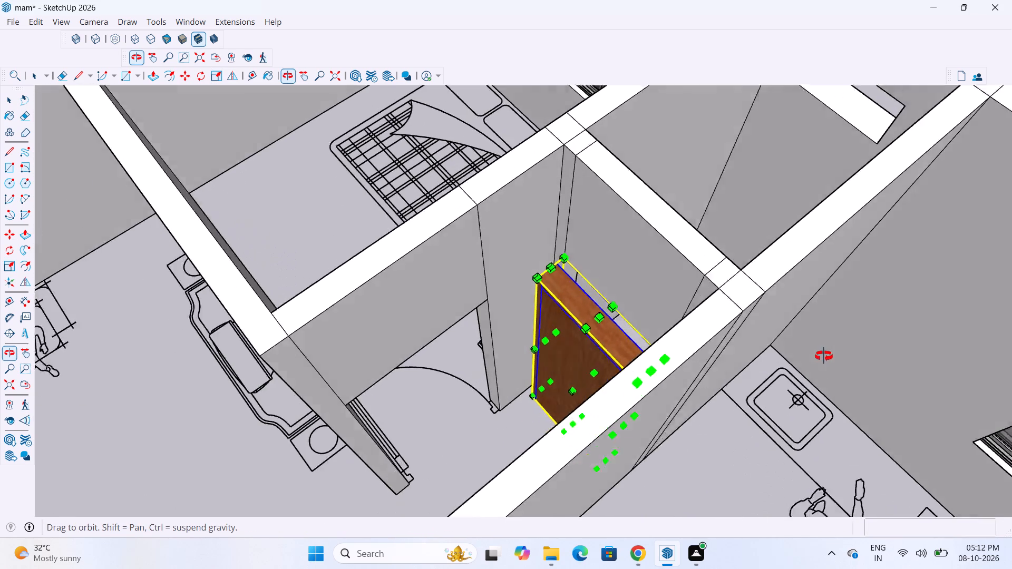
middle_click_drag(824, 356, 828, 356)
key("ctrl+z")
Scale the door's depth to about 0.79 from inside the narrow room, so its frame sits within the wall, and deselect it.
scroll(652, 333, "down", 4)
middle_click_drag(771, 334, 490, 362)
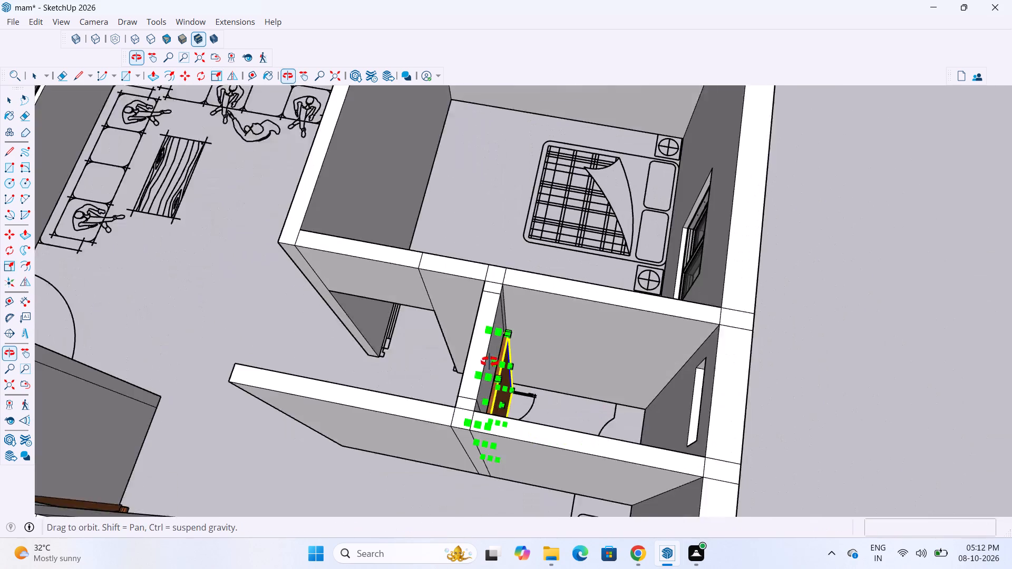
middle_click_drag(490, 362, 481, 362)
scroll(446, 399, "up", 4)
middle_click_drag(610, 398, 384, 395)
scroll(401, 373, "up", 7)
scroll(405, 337, "down", 4)
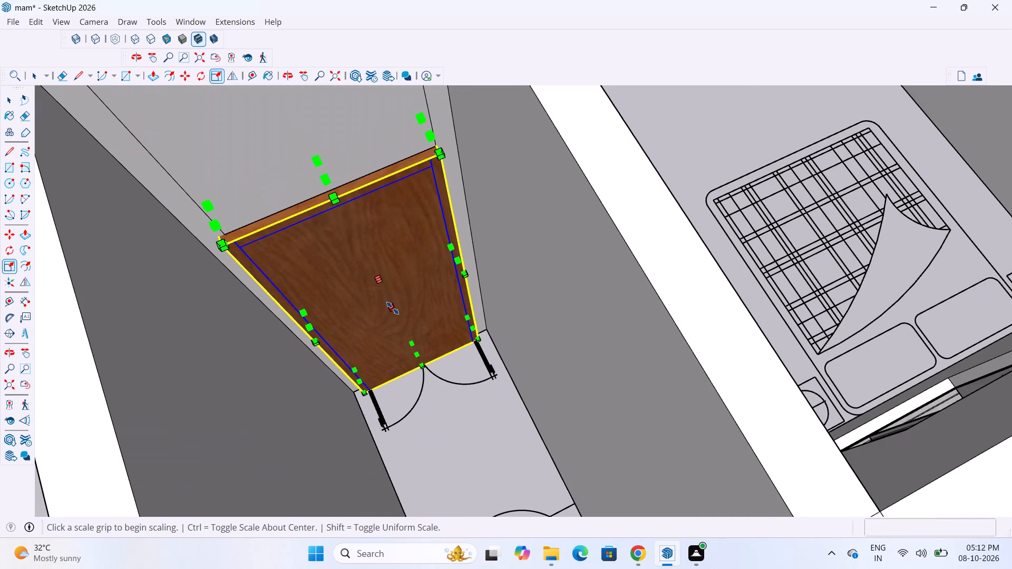
left_click(393, 308)
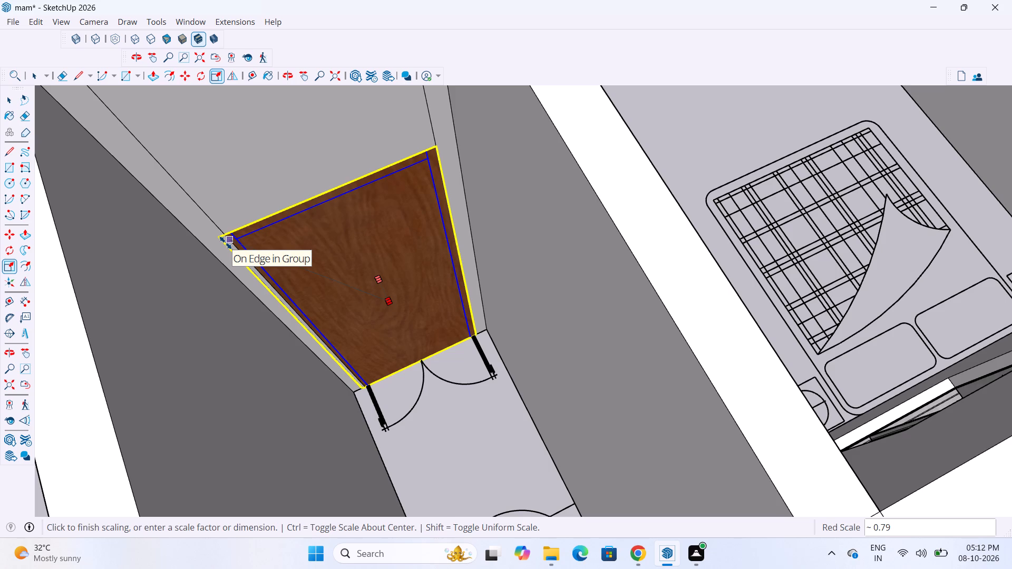
left_click(226, 243)
middle_click_drag(461, 360, 911, 367)
scroll(911, 367, "down", 1)
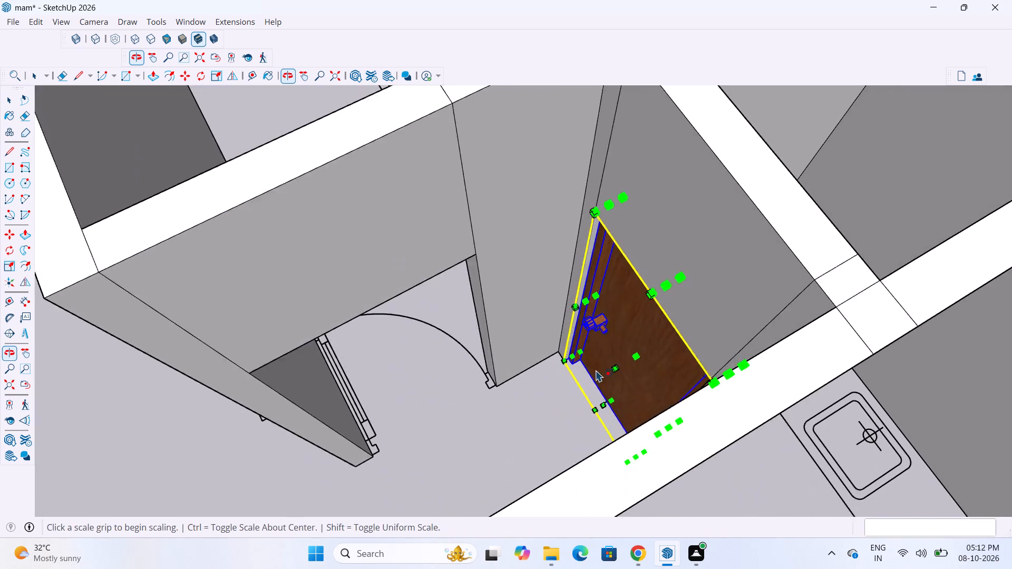
scroll(593, 368, "down", 3)
key("space")
left_click(517, 409)
Examine the fitted door of the narrow room and the house's remaining doorways from several sides.
scroll(561, 397, "up", 4)
middle_click_drag(576, 391, 672, 408)
scroll(673, 408, "down", 1)
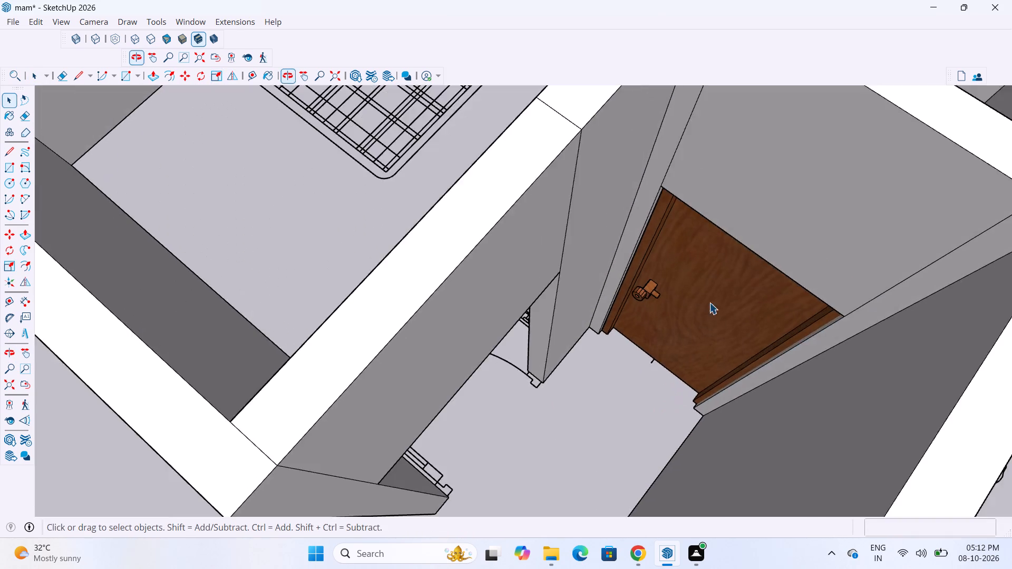
scroll(719, 250, "up", 7)
scroll(710, 228, "down", 9)
scroll(628, 358, "up", 8)
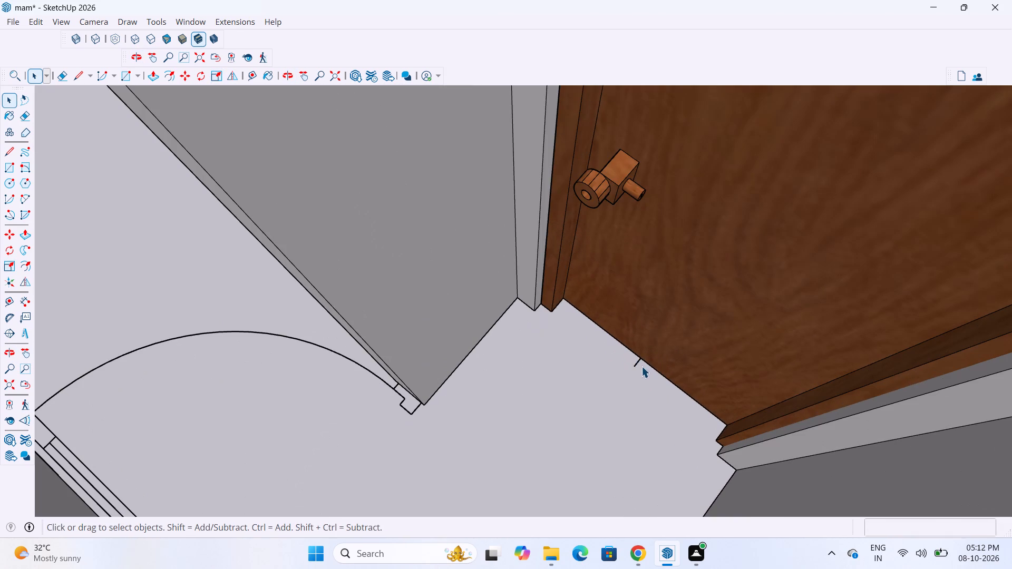
left_click(637, 364)
scroll(529, 439, "down", 14)
middle_click_drag(568, 418, 445, 456)
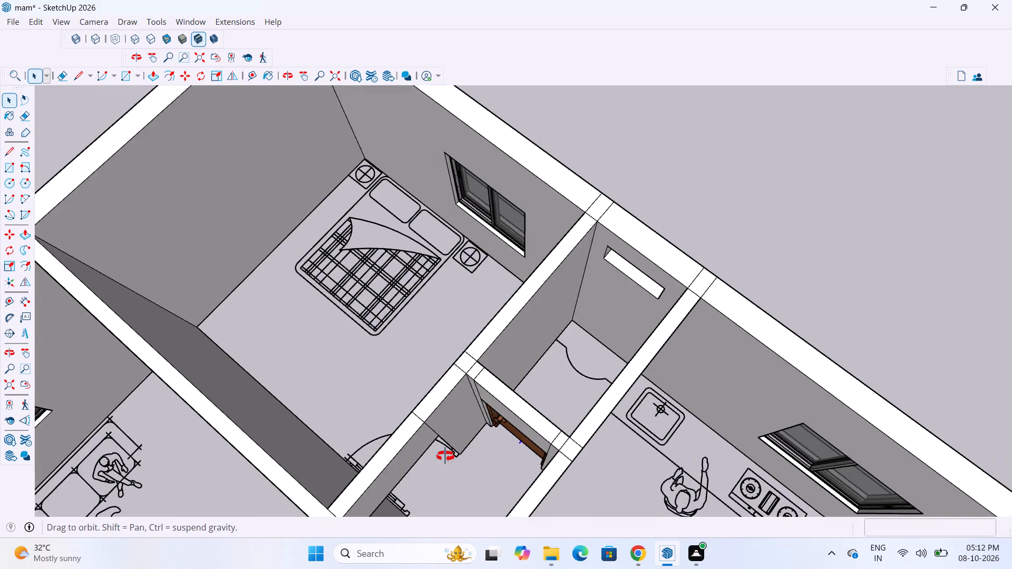
middle_click_drag(445, 456, 353, 470)
scroll(398, 425, "up", 2)
scroll(723, 406, "down", 3)
left_click_drag(744, 399, 746, 407)
scroll(410, 345, "up", 3)
middle_click_drag(446, 333, 734, 223)
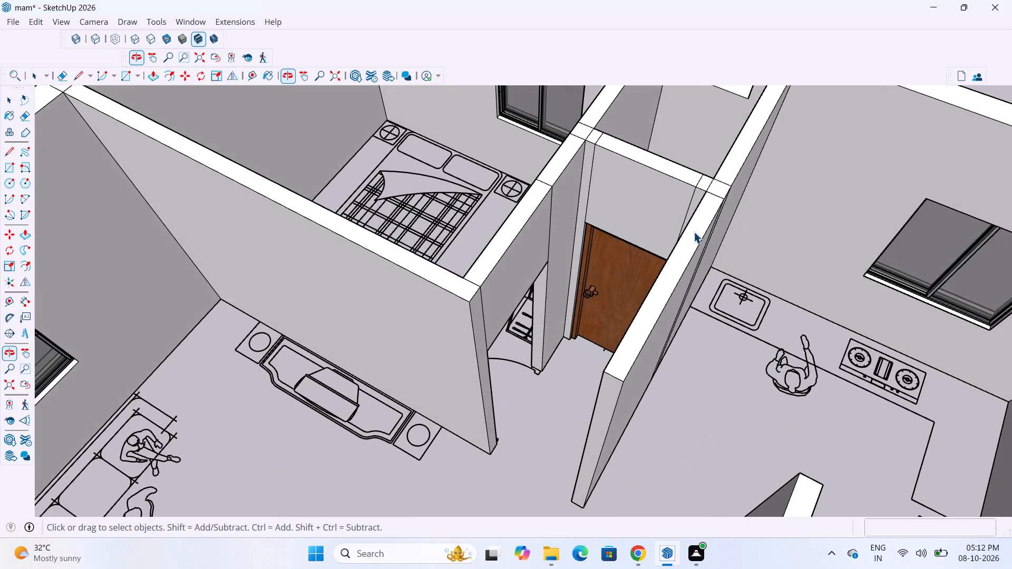
scroll(603, 259, "down", 4)
scroll(595, 285, "up", 1)
scroll(583, 281, "down", 13)
middle_click_drag(550, 305, 692, 337)
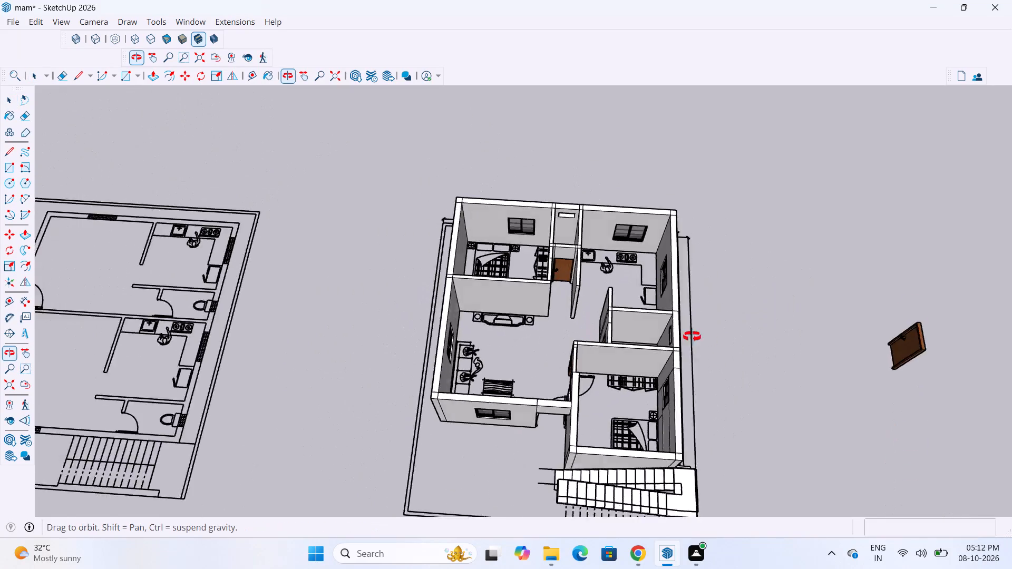
middle_click_drag(692, 337, 734, 348)
scroll(544, 280, "up", 9)
scroll(454, 285, "down", 5)
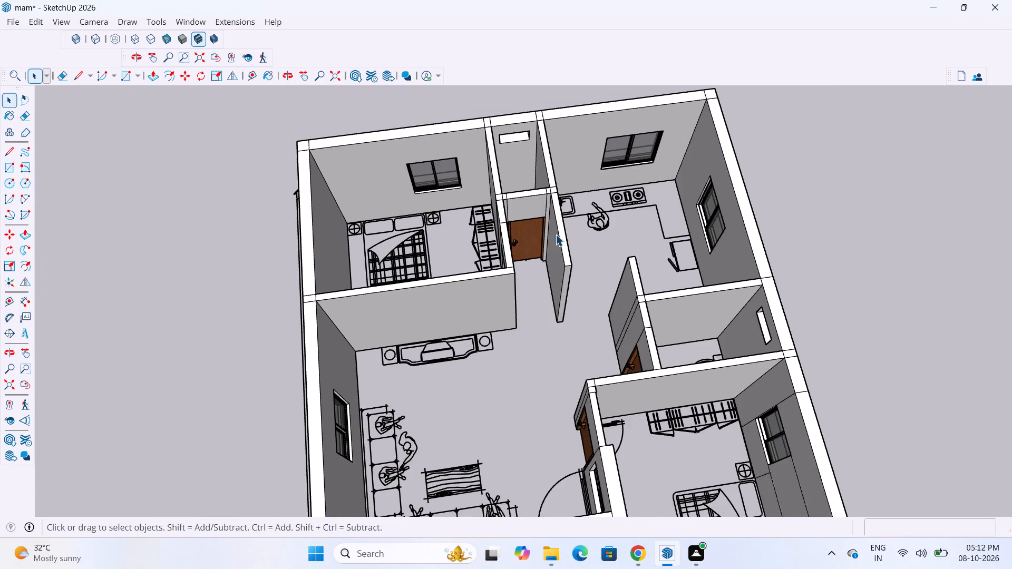
scroll(568, 214, "up", 7)
scroll(365, 179, "down", 4)
scroll(407, 248, "up", 13)
scroll(435, 300, "down", 2)
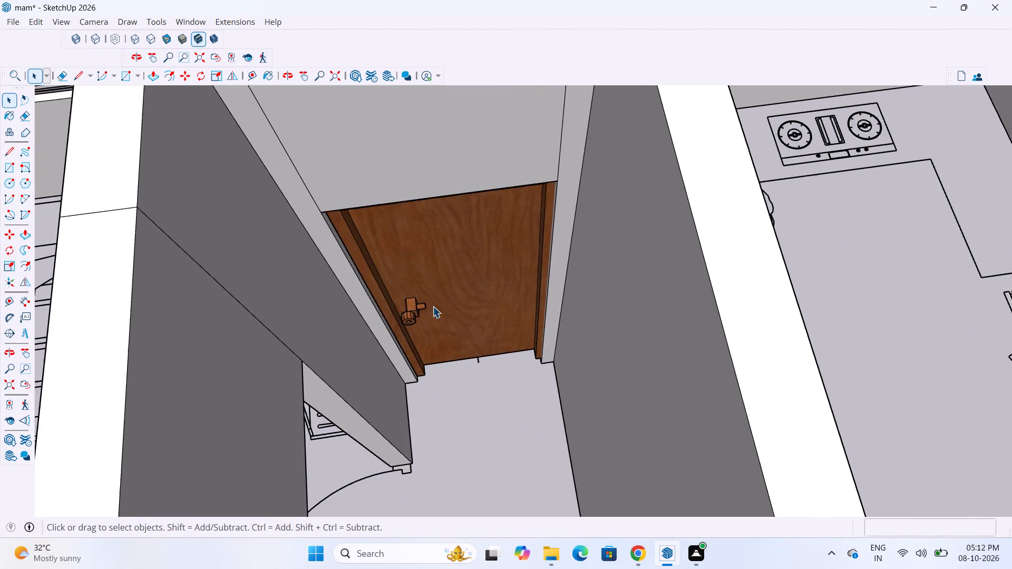
scroll(433, 306, "down", 3)
scroll(469, 301, "up", 1)
scroll(434, 273, "down", 9)
scroll(443, 363, "up", 6)
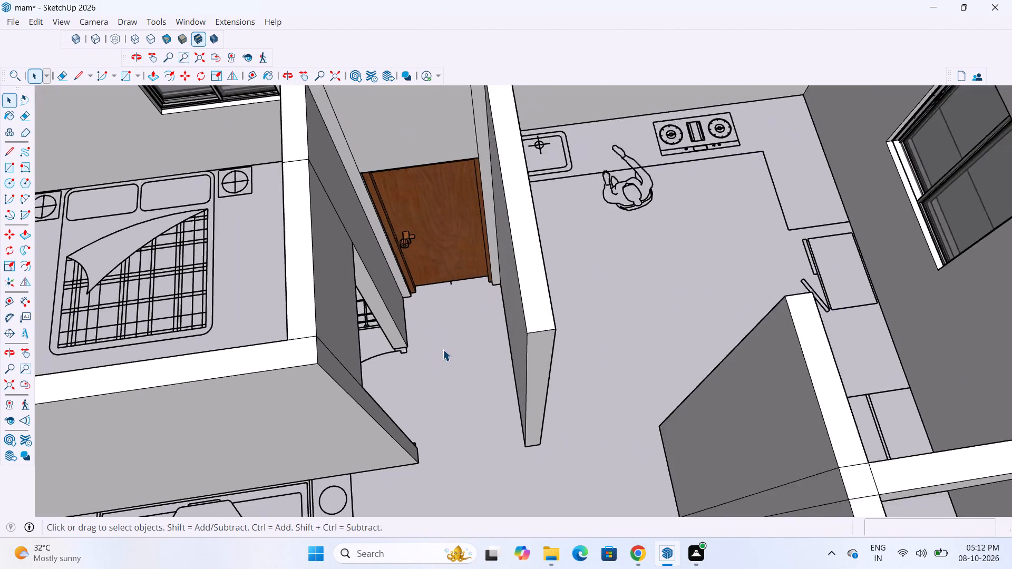
scroll(433, 356, "down", 9)
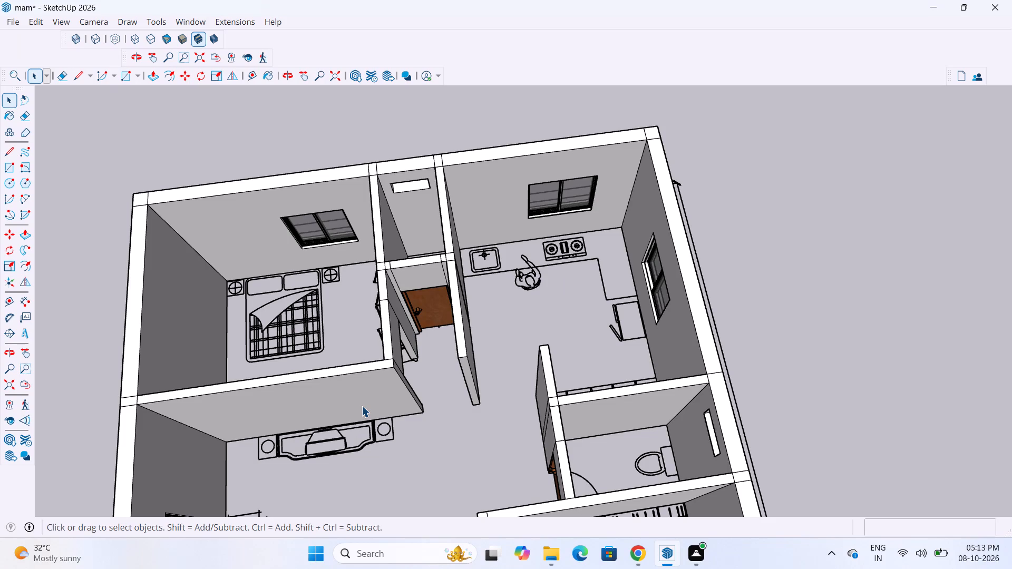
Examine the narrow room's fitted door and the remaining doorways around the bedroom, kitchen and toilet from several sides.
scroll(549, 309, "up", 3)
middle_click_drag(582, 337, 619, 273)
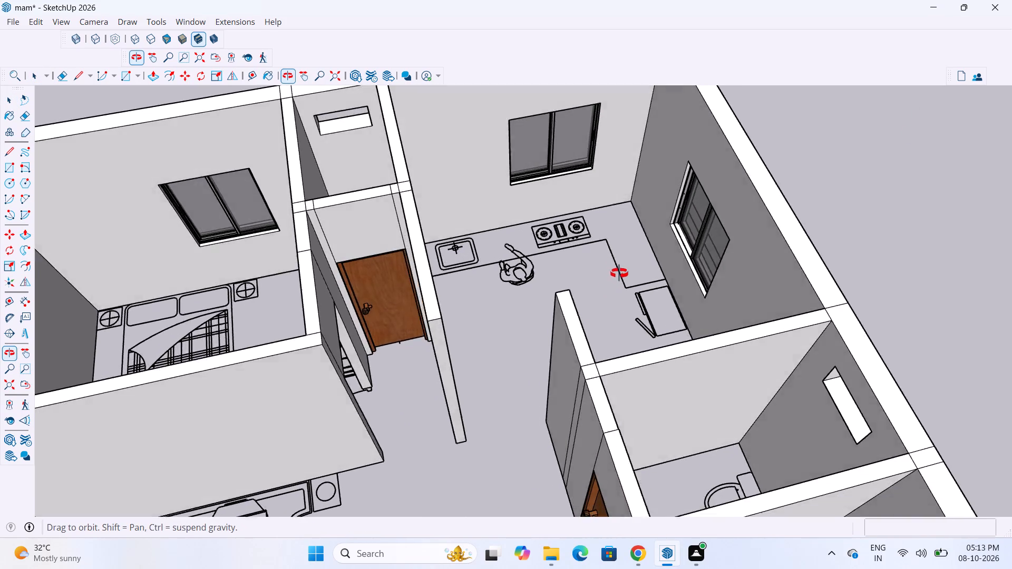
middle_click_drag(619, 273, 630, 260)
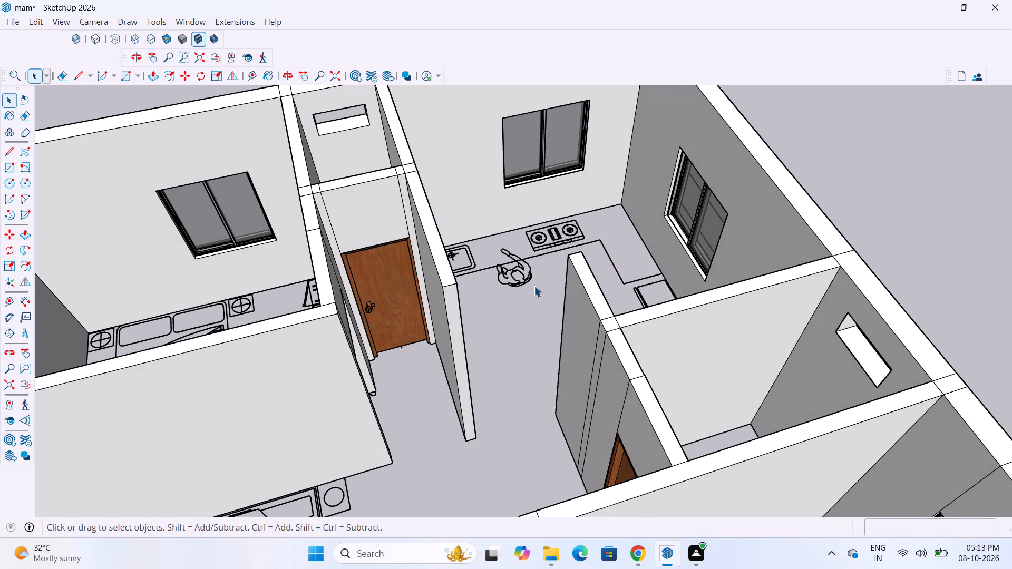
scroll(522, 292, "up", 3)
scroll(534, 311, "down", 5)
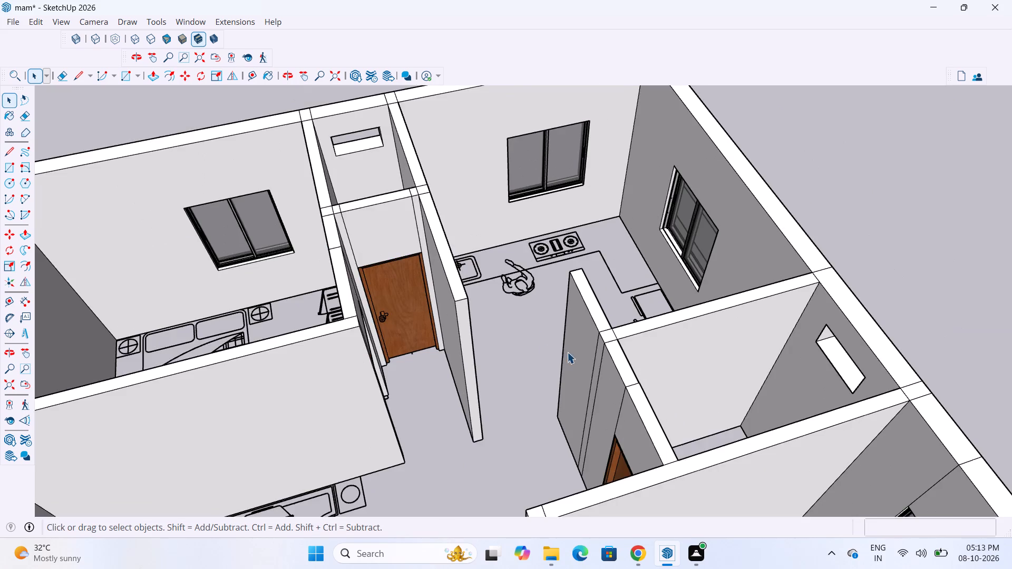
middle_click_drag(556, 350, 490, 343)
scroll(346, 352, "up", 4)
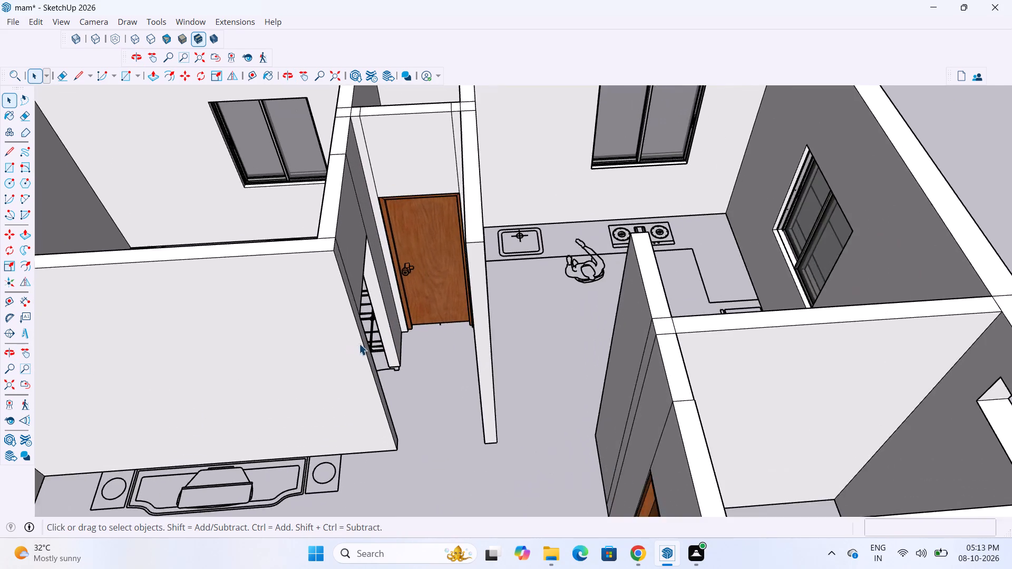
scroll(359, 344, "down", 4)
scroll(474, 330, "up", 4)
scroll(480, 337, "down", 1)
middle_click_drag(483, 347, 482, 360)
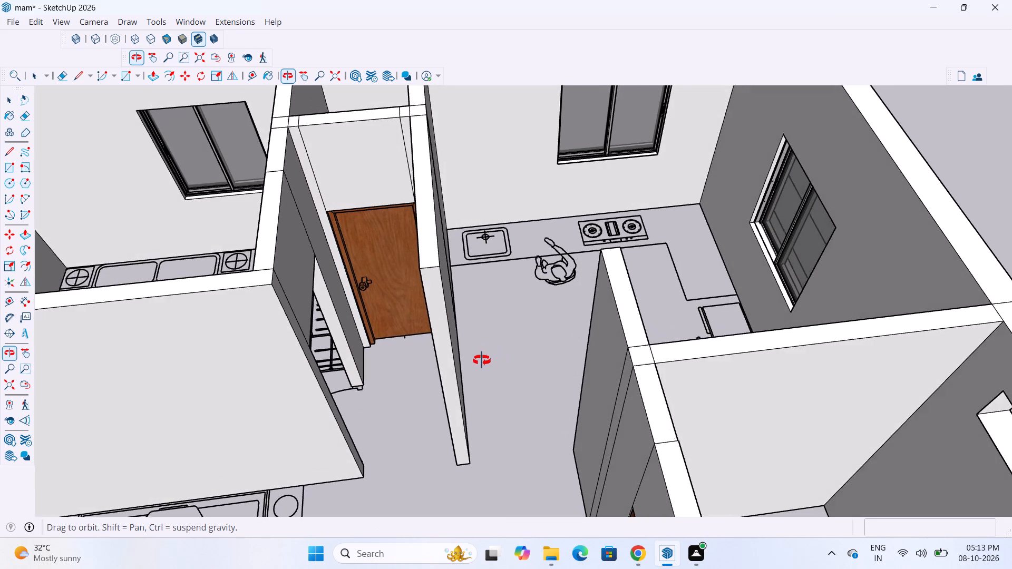
middle_click_drag(482, 360, 478, 361)
scroll(469, 337, "down", 8)
scroll(452, 340, "up", 5)
scroll(423, 328, "down", 3)
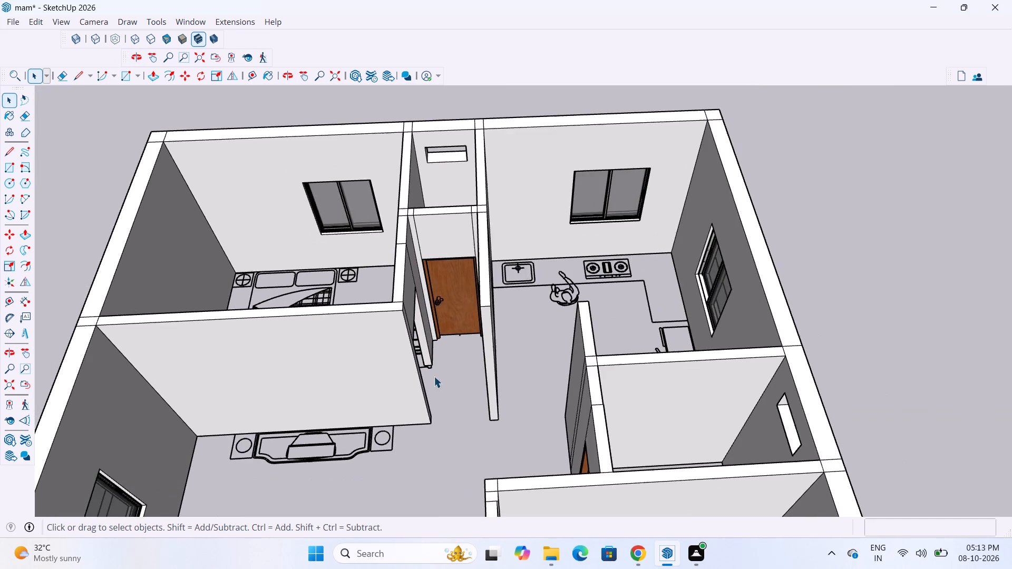
scroll(434, 376, "down", 2)
scroll(443, 371, "up", 4)
middle_click_drag(450, 386, 352, 455)
scroll(443, 393, "down", 1)
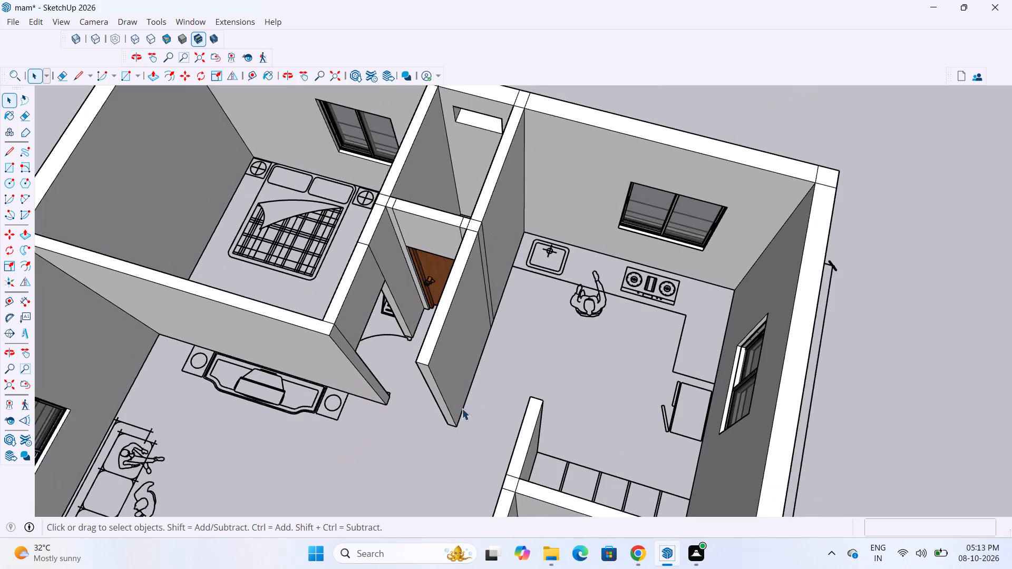
scroll(462, 408, "down", 3)
scroll(424, 328, "up", 8)
scroll(557, 255, "down", 16)
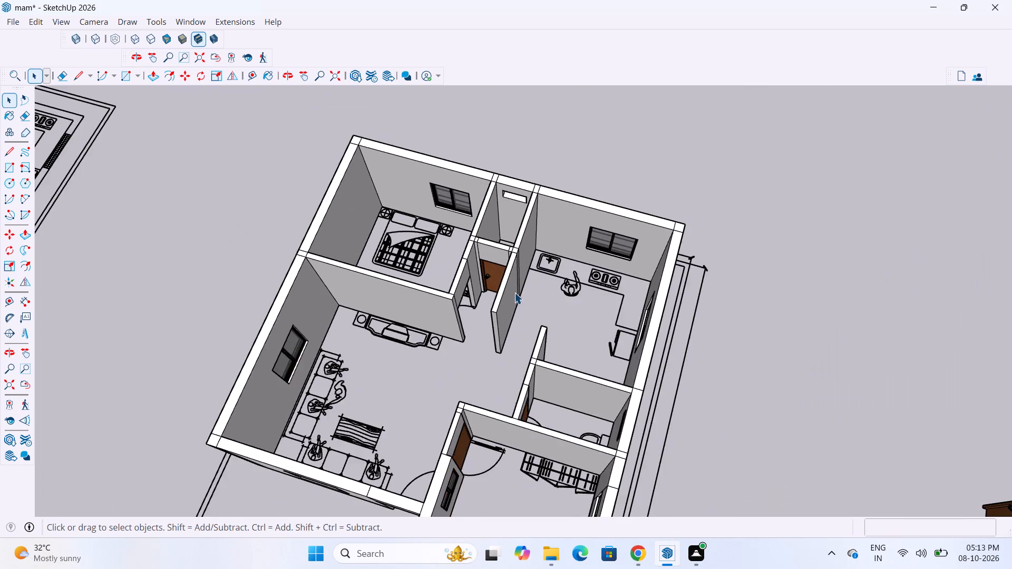
Copy the toilet's door by its frame's bottom corner onto the open hall floor, about 4' 6" away.
middle_click_drag(517, 338, 706, 334)
scroll(560, 368, "up", 8)
middle_click_drag(719, 364, 803, 364)
scroll(658, 349, "up", 4)
left_click(635, 336)
key("m")
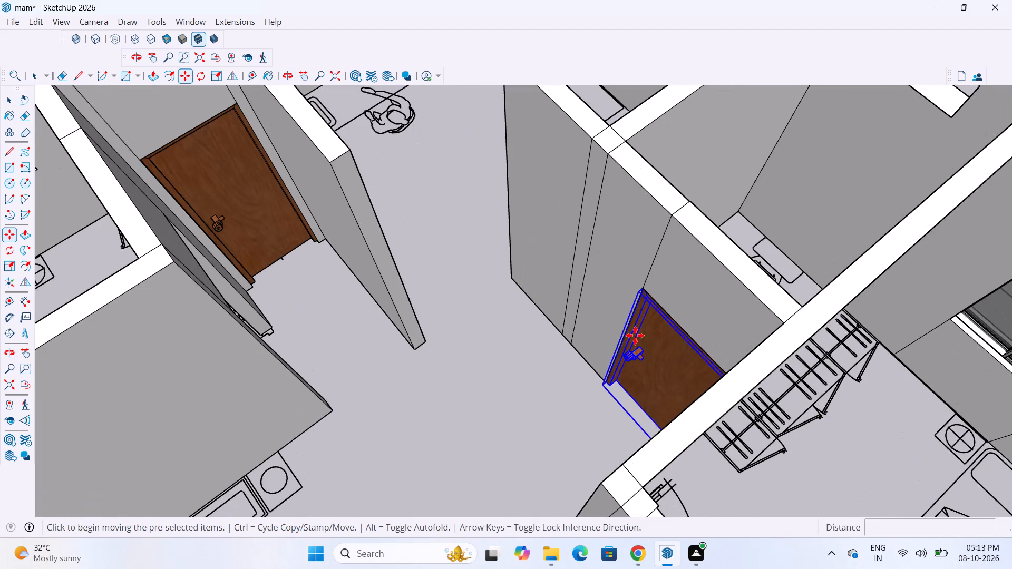
scroll(634, 394, "up", 14)
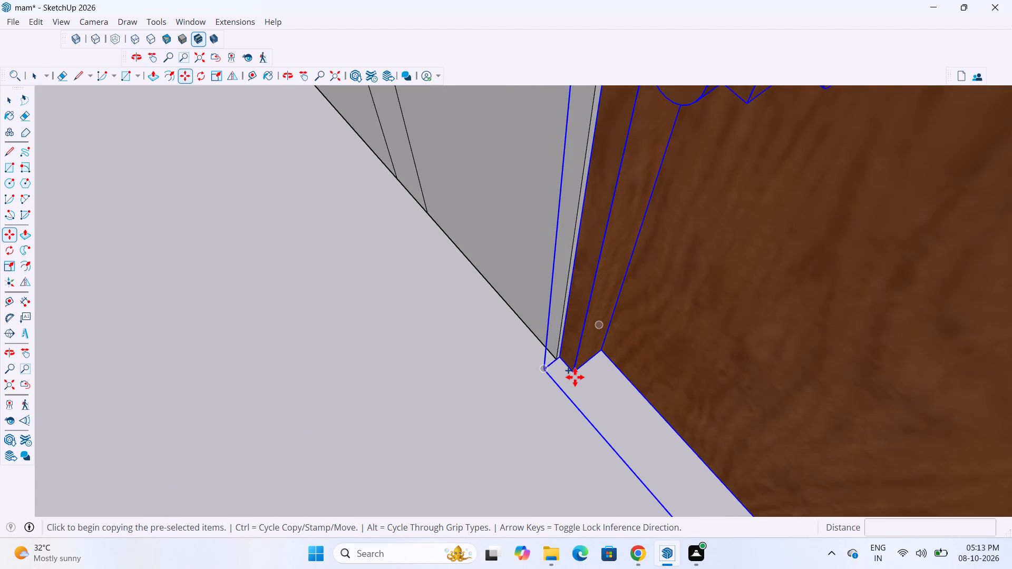
left_click(576, 374)
scroll(629, 351, "down", 17)
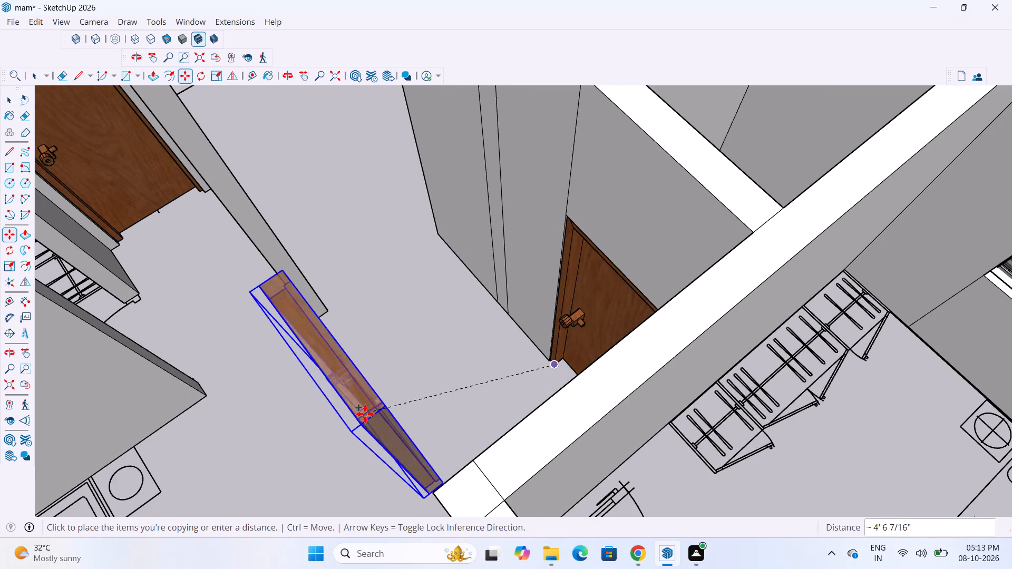
left_click(365, 414)
scroll(544, 351, "down", 8)
Rotate the copied door 180 degrees on the floor plane so it faces the other way.
middle_click_drag(590, 367, 515, 391)
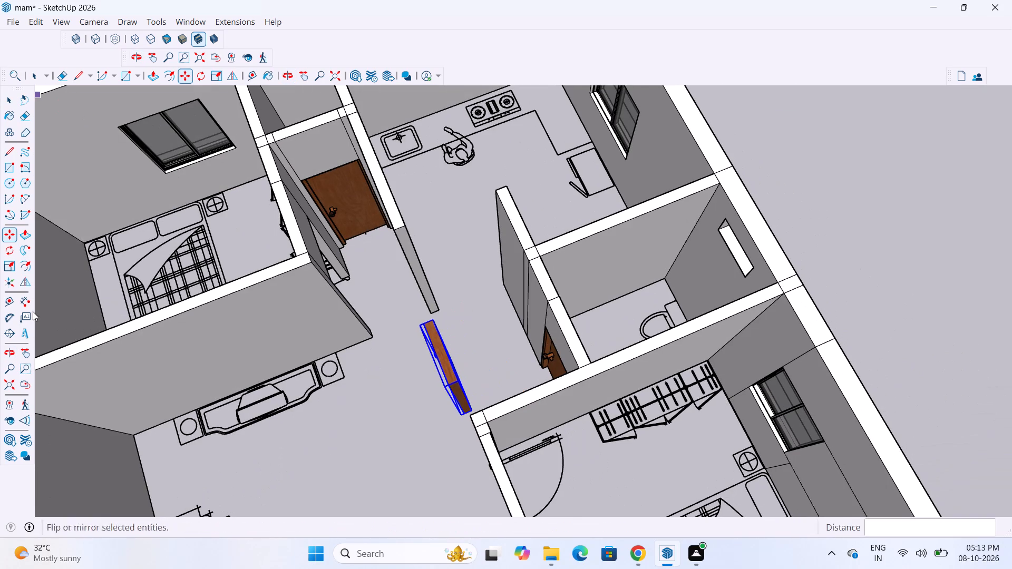
left_click(15, 247)
scroll(422, 348, "up", 2)
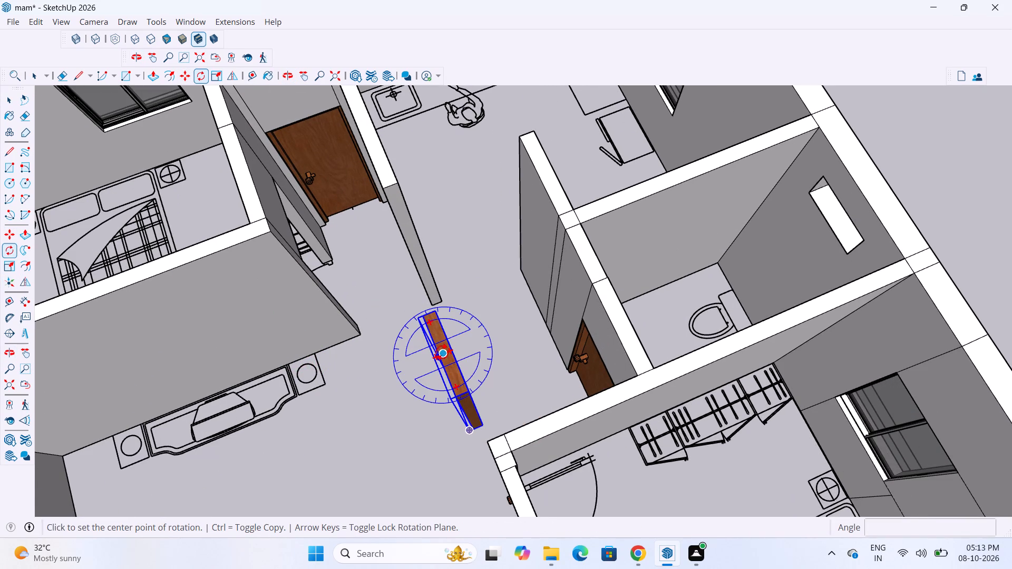
left_click(450, 352)
left_click(481, 339)
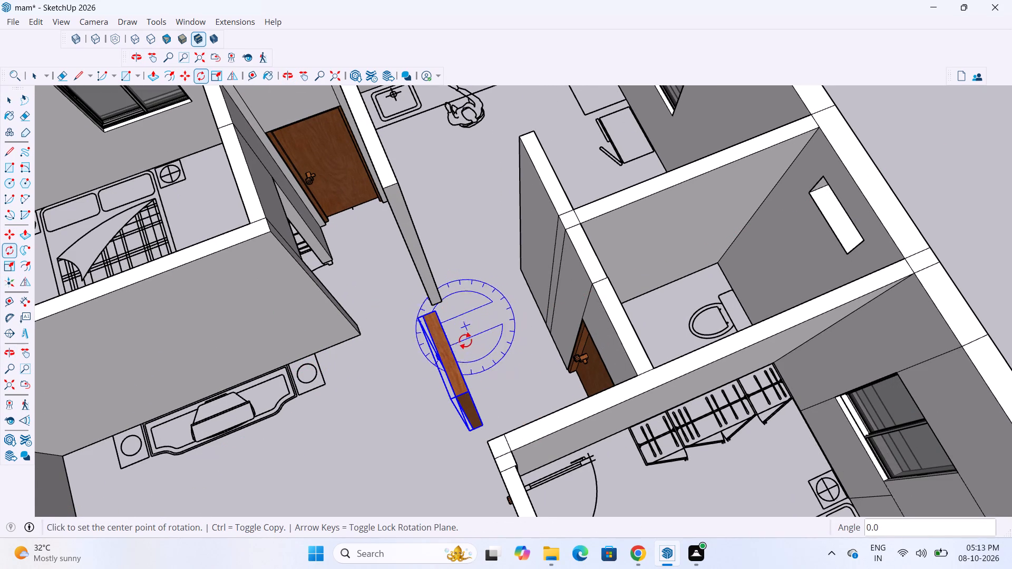
left_click(454, 352)
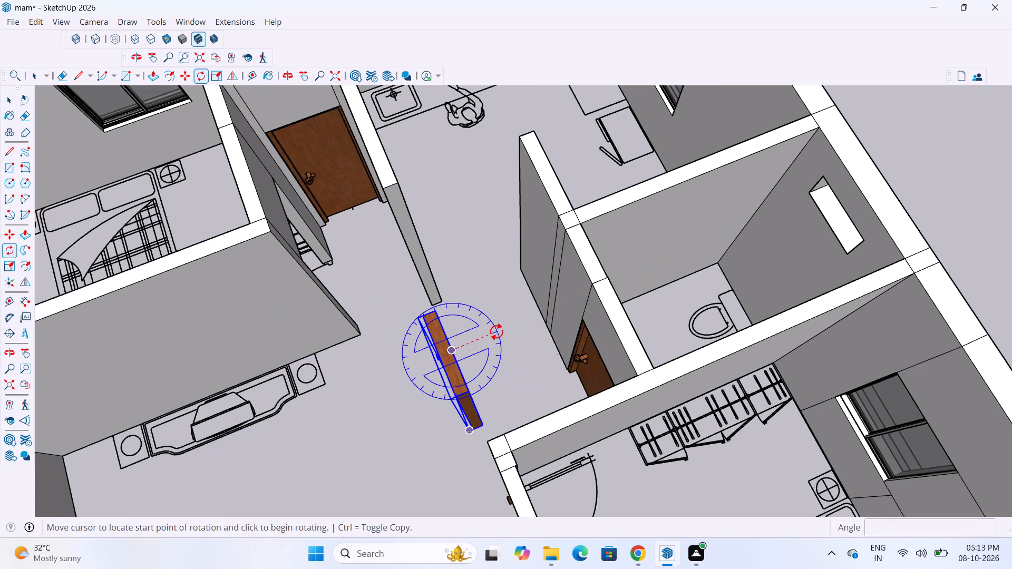
left_click(497, 331)
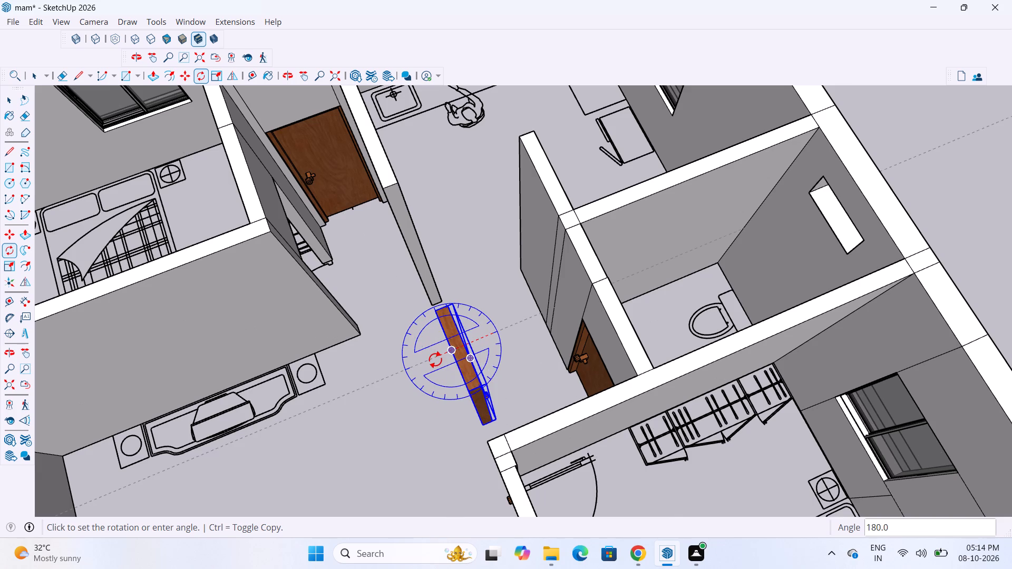
left_click(435, 359)
key("space")
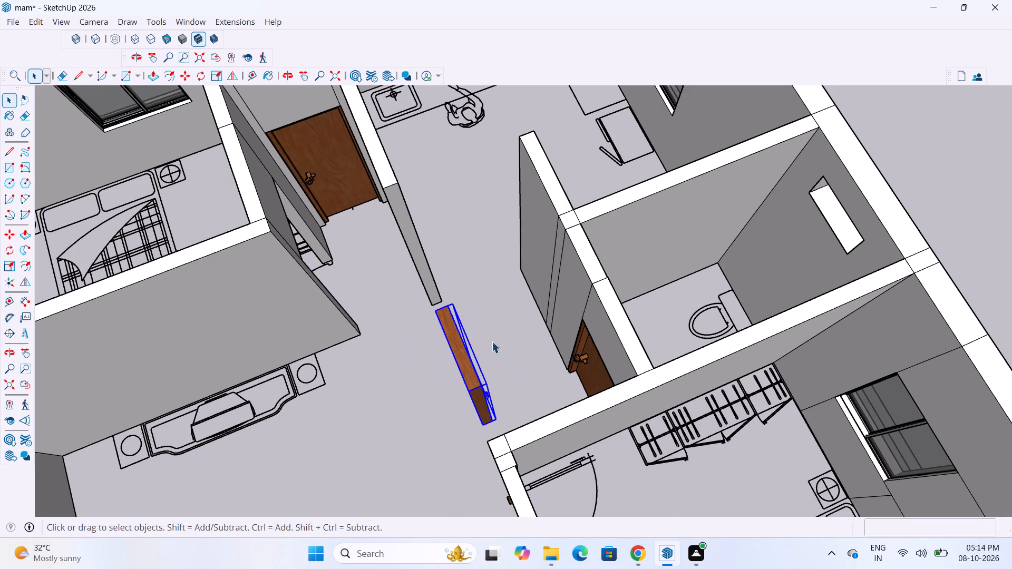
Move the rotated door by its frame's bottom corner to the jamb's bottom corner in the empty bedroom opening beside the narrow room.
scroll(524, 349, "up", 1)
middle_click_drag(543, 362, 314, 342)
scroll(432, 233, "up", 3)
left_click(464, 264)
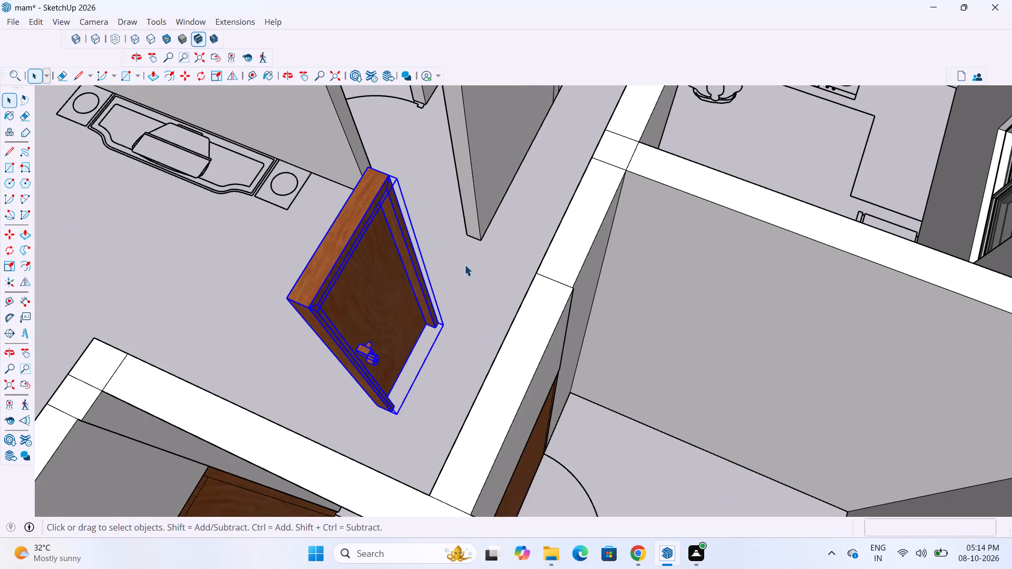
scroll(398, 362, "up", 4)
left_click(389, 417)
left_click(391, 425)
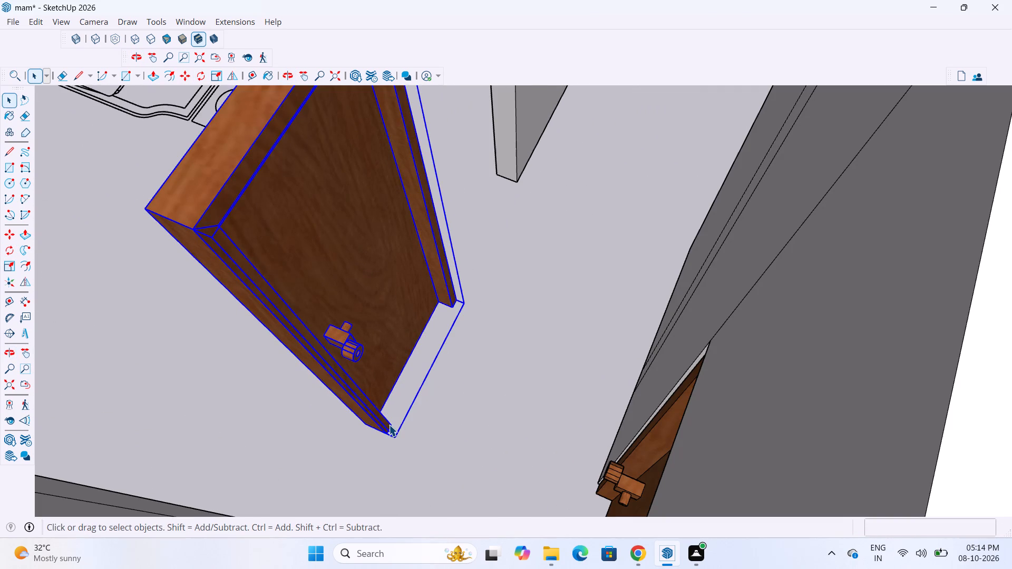
key("m")
scroll(366, 439, "up", 12)
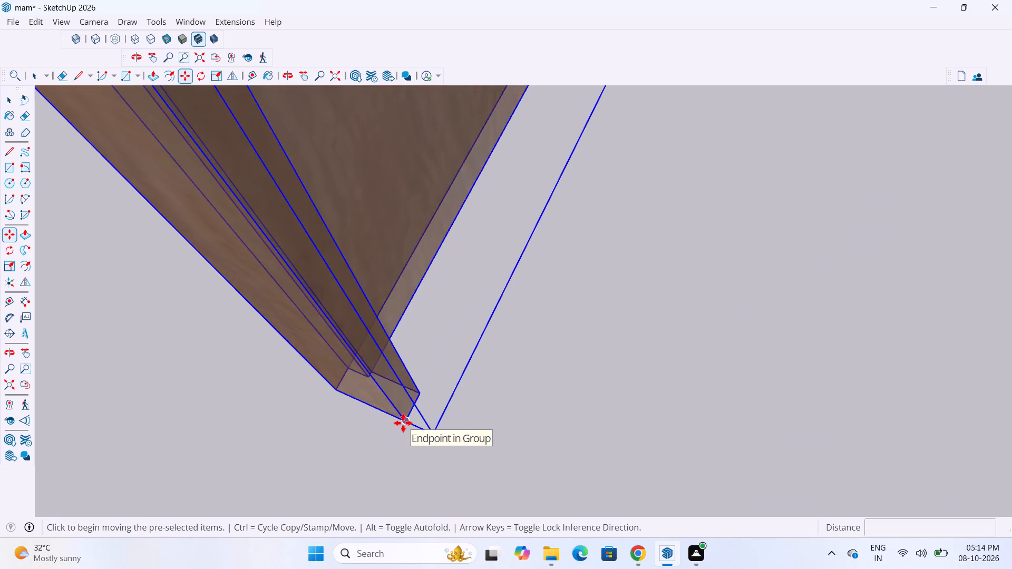
left_click_drag(403, 423, 414, 423)
scroll(658, 417, "down", 20)
scroll(658, 417, "down", 4)
scroll(520, 455, "down", 6)
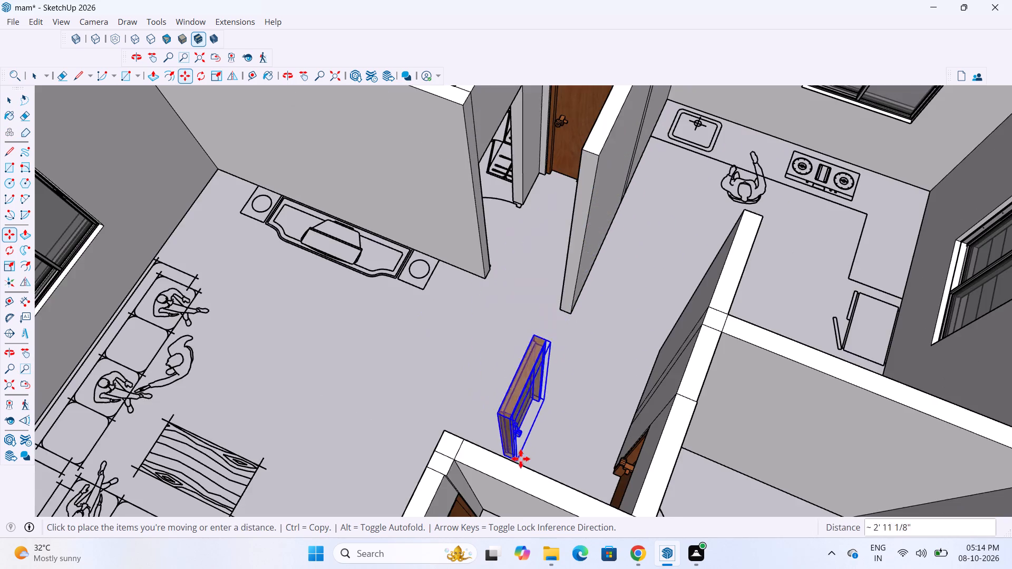
scroll(486, 278, "up", 4)
middle_click_drag(533, 252, 260, 303)
scroll(544, 215, "up", 5)
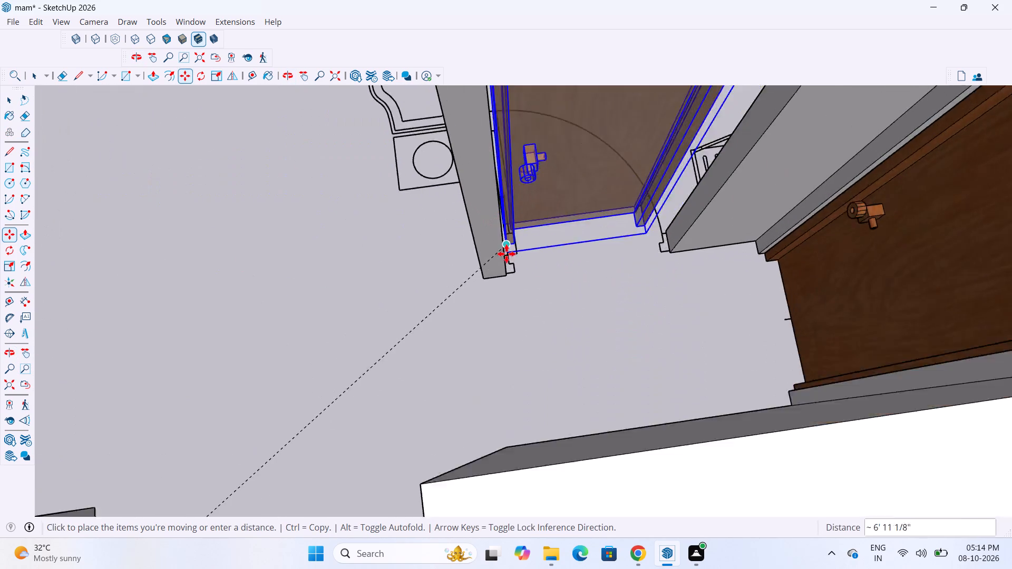
scroll(507, 254, "up", 7)
middle_click_drag(551, 283, 436, 270)
scroll(525, 280, "up", 9)
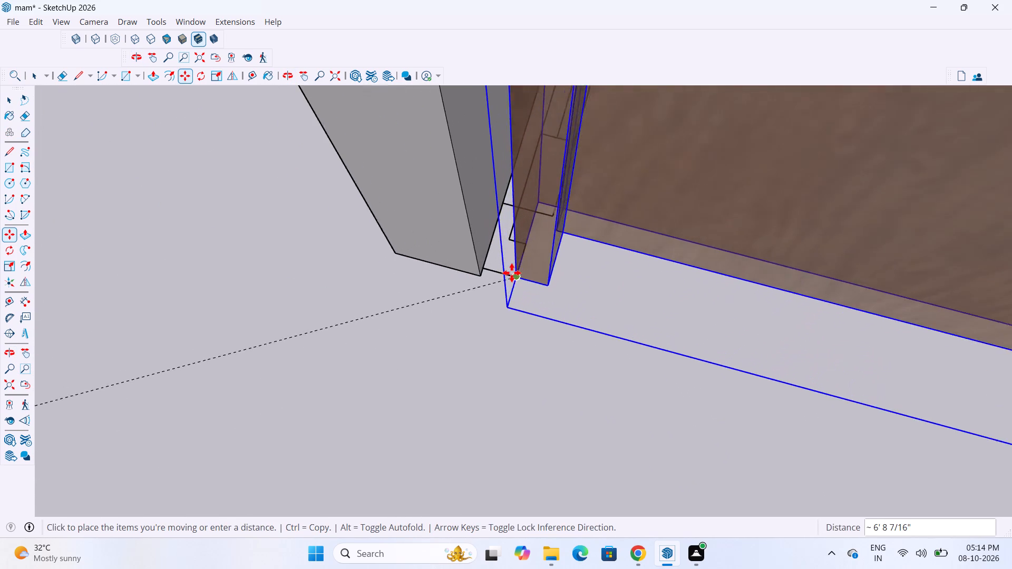
scroll(512, 273, "up", 2)
left_click(474, 269)
scroll(479, 358, "down", 6)
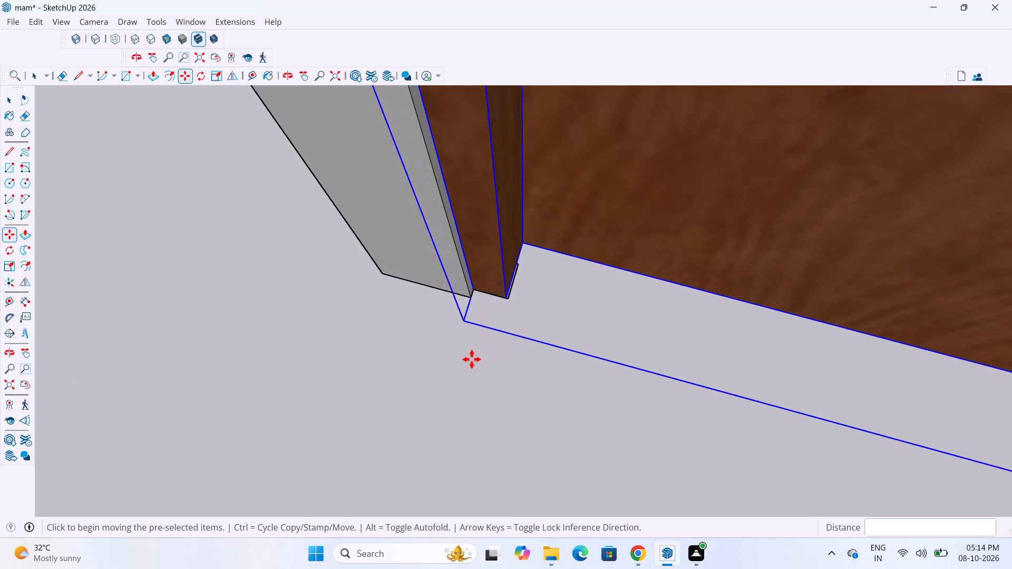
Scale the bedroom door's width along the green axis to 1.17 so its frame reaches the opposite jamb.
scroll(472, 359, "down", 20)
scroll(472, 359, "down", 2)
scroll(565, 337, "up", 4)
middle_click_drag(565, 393, 583, 361)
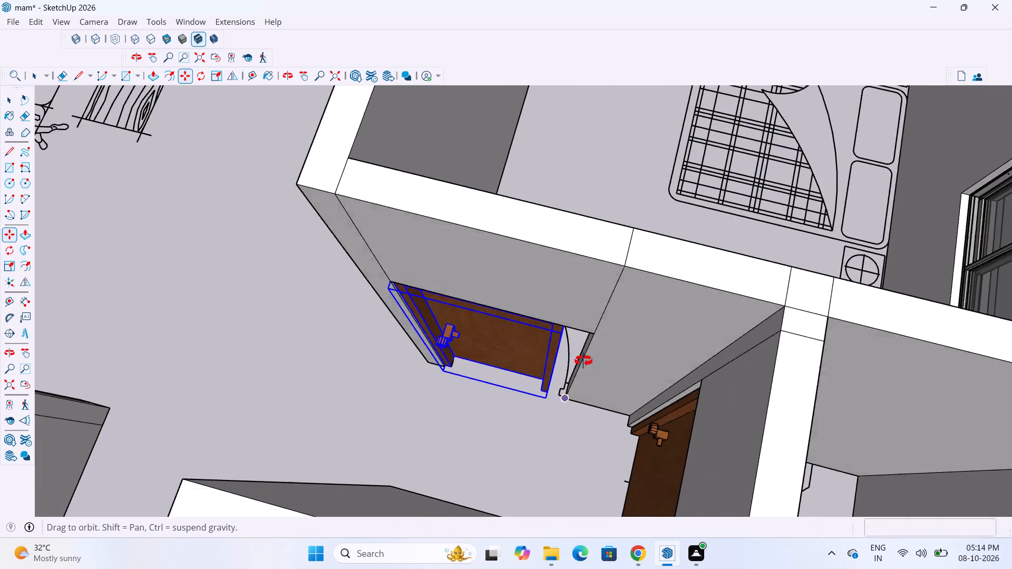
middle_click_drag(583, 361, 604, 357)
key("s")
scroll(563, 367, "up", 7)
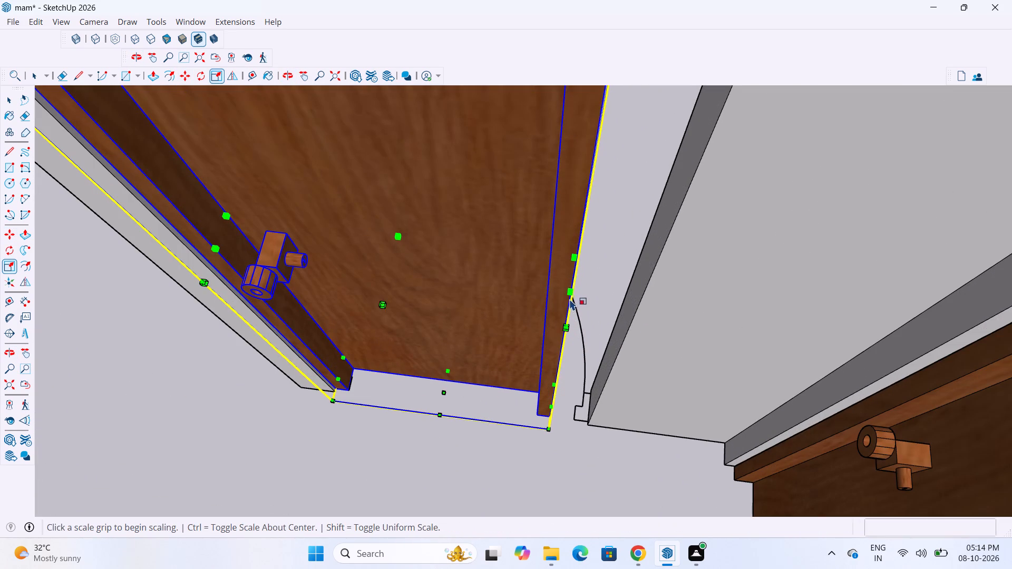
left_click(569, 292)
left_click(632, 294)
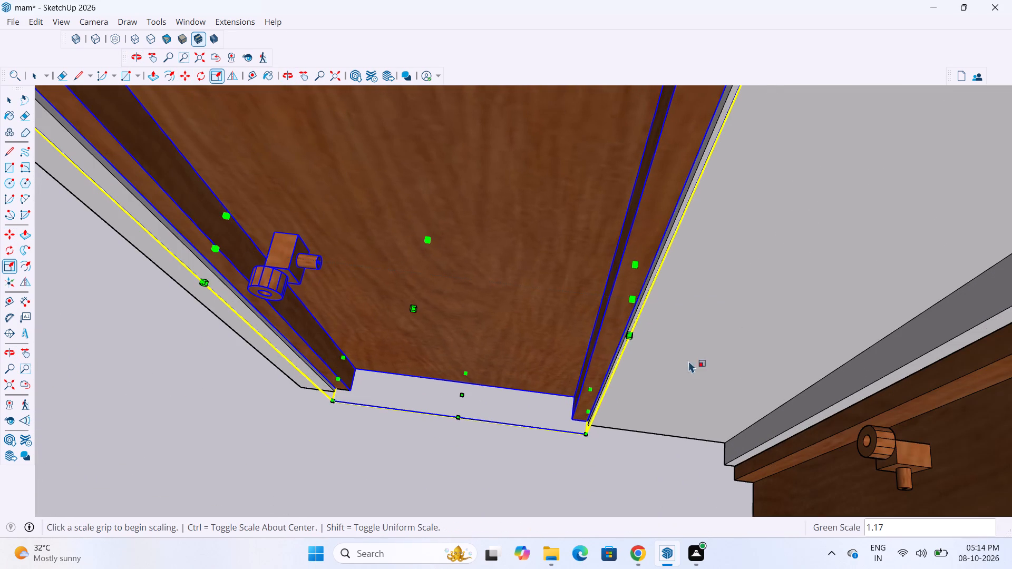
Scale the bedroom door's height along the blue axis so the frame's top meets the wall above the opening.
scroll(686, 381, "down", 8)
left_click(593, 247)
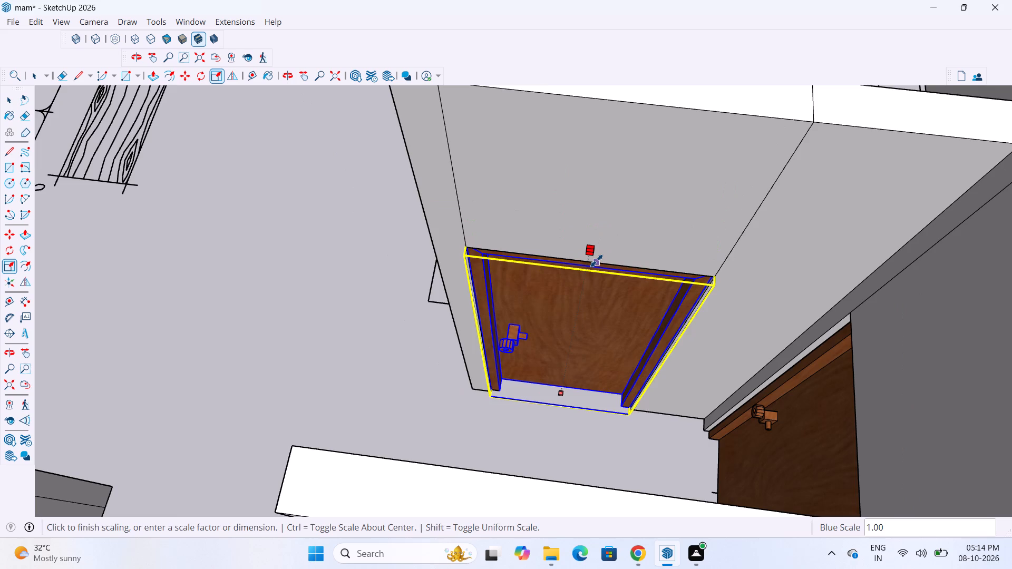
left_click(597, 261)
scroll(645, 355, "down", 5)
Scale the door's depth along the red axis by a negative factor from inside the bedroom, flipping it into the wall, and deselect it.
middle_click_drag(776, 298, 302, 291)
scroll(393, 283, "up", 2)
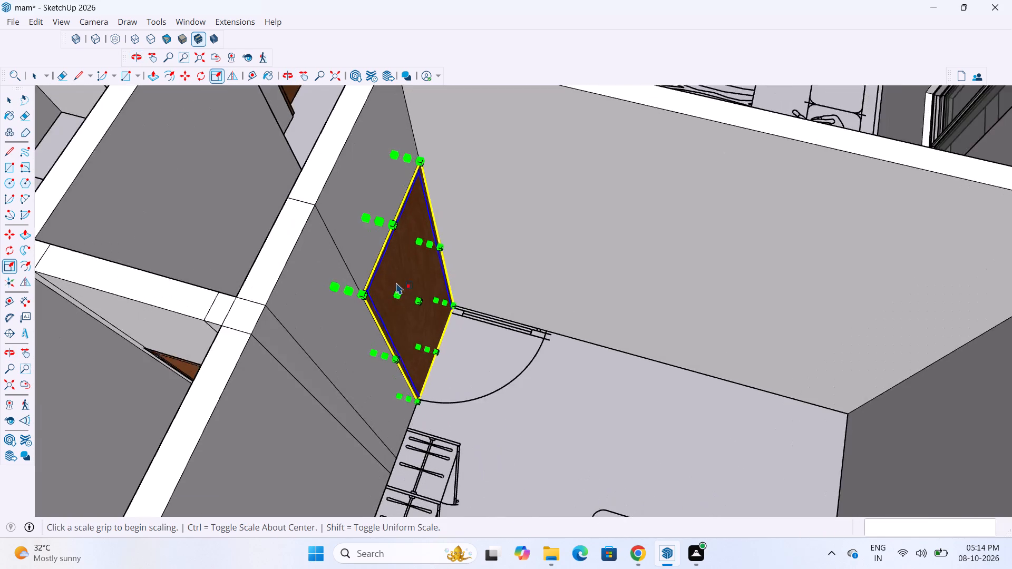
scroll(396, 282, "up", 3)
left_click(422, 296)
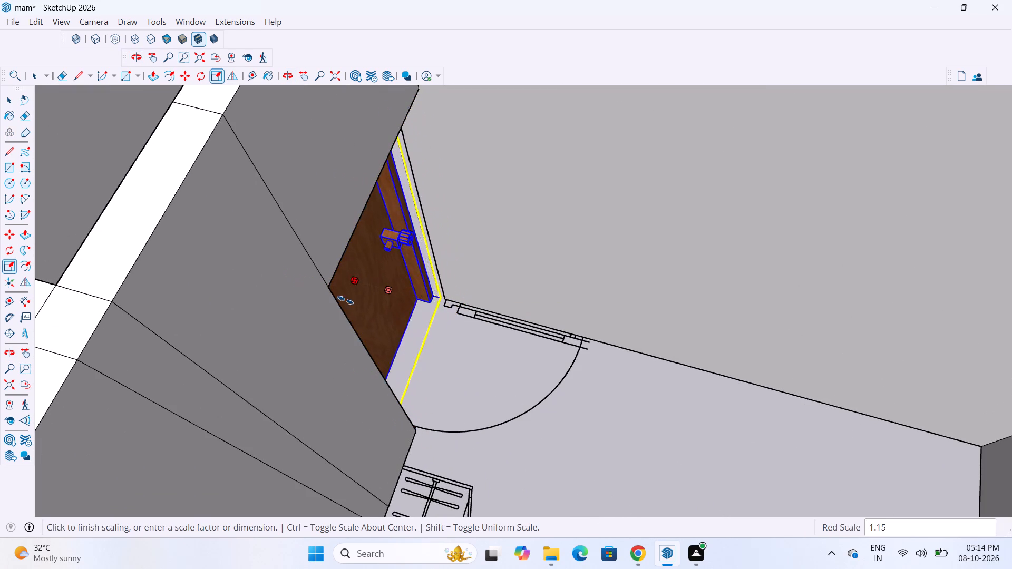
left_click_drag(320, 285, 325, 289)
scroll(511, 404, "down", 4)
middle_click_drag(468, 400, 869, 388)
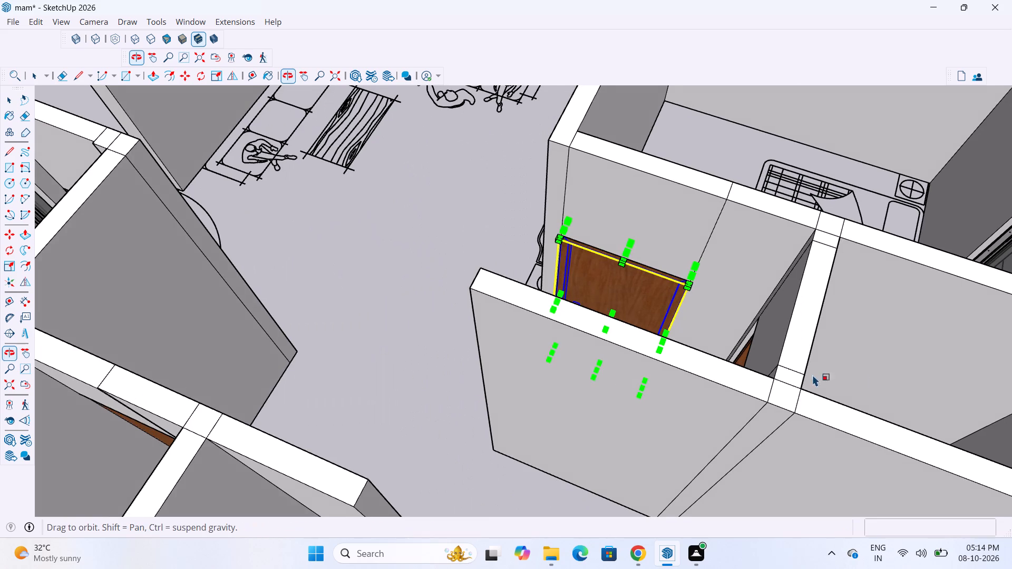
key("space")
left_click(407, 277)
Examine the fitted bedroom door and the neighbouring narrow room's door from the hall.
scroll(581, 260, "up", 4)
middle_click_drag(603, 270, 921, 317)
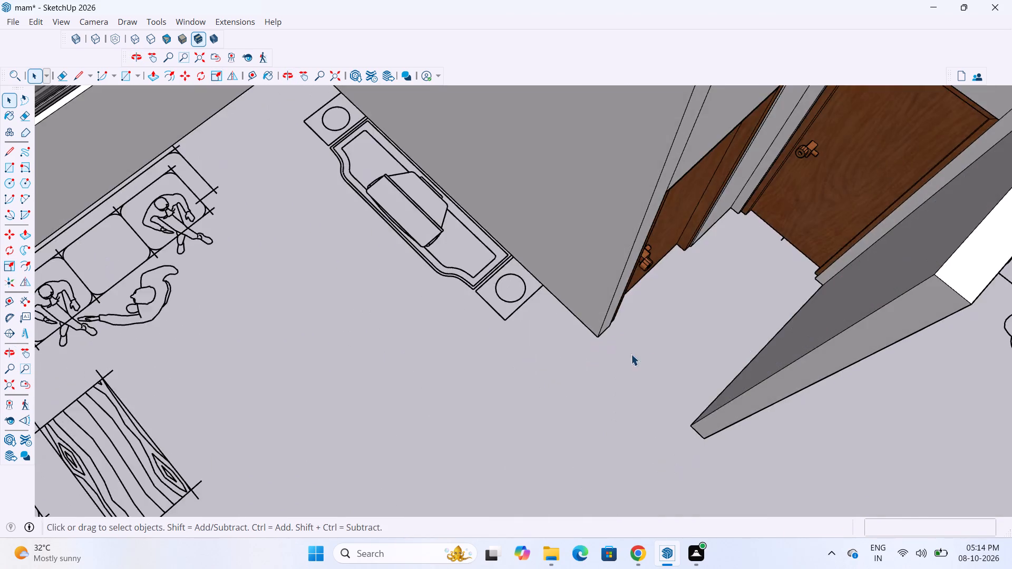
scroll(368, 381, "down", 9)
middle_click_drag(437, 388, 686, 347)
scroll(612, 315, "up", 7)
scroll(451, 385, "down", 3)
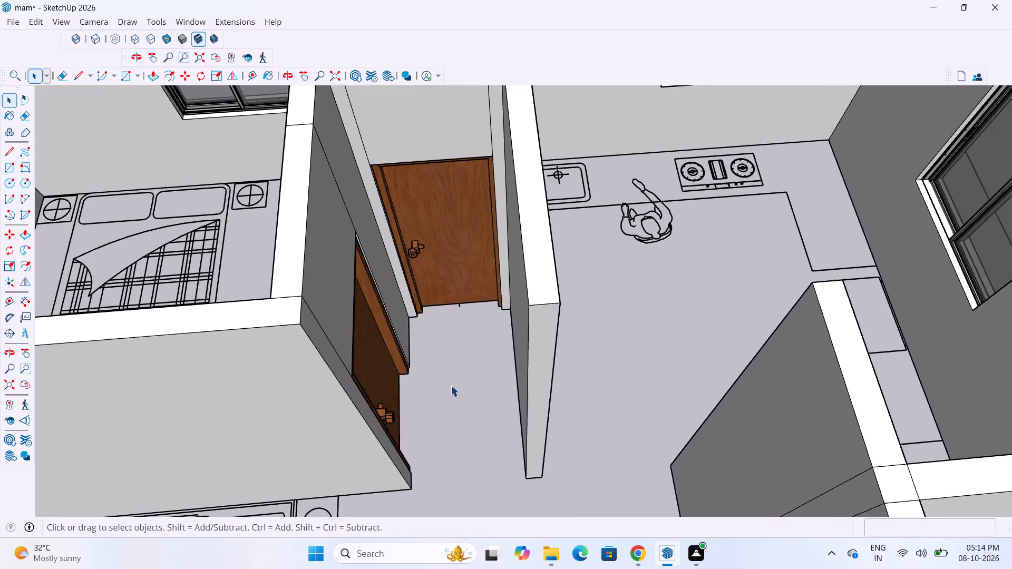
scroll(451, 385, "down", 6)
scroll(442, 357, "up", 8)
middle_click_drag(425, 355, 423, 302)
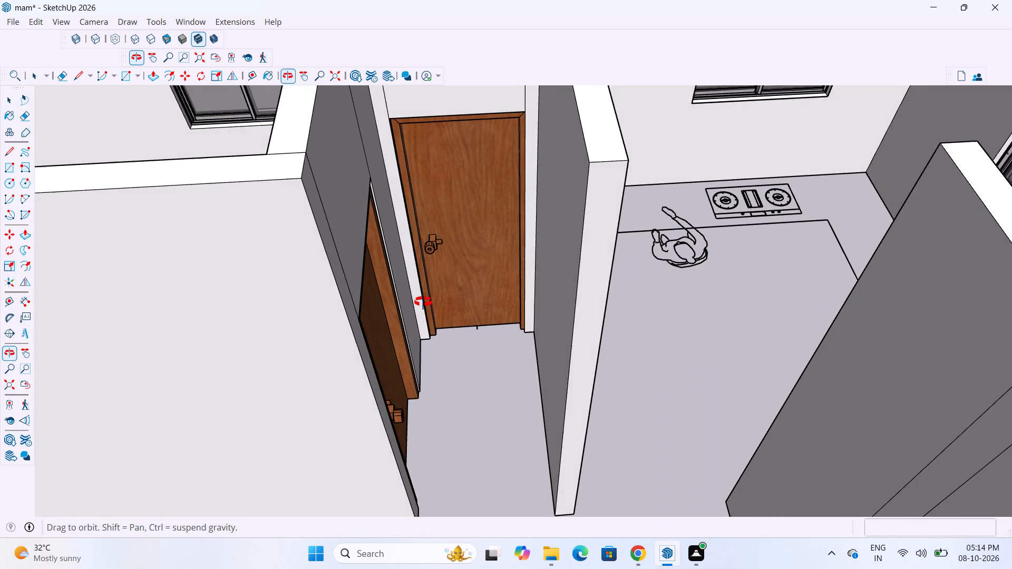
middle_click_drag(423, 302, 437, 310)
scroll(432, 317, "down", 3)
scroll(442, 345, "up", 2)
middle_click_drag(443, 345, 440, 343)
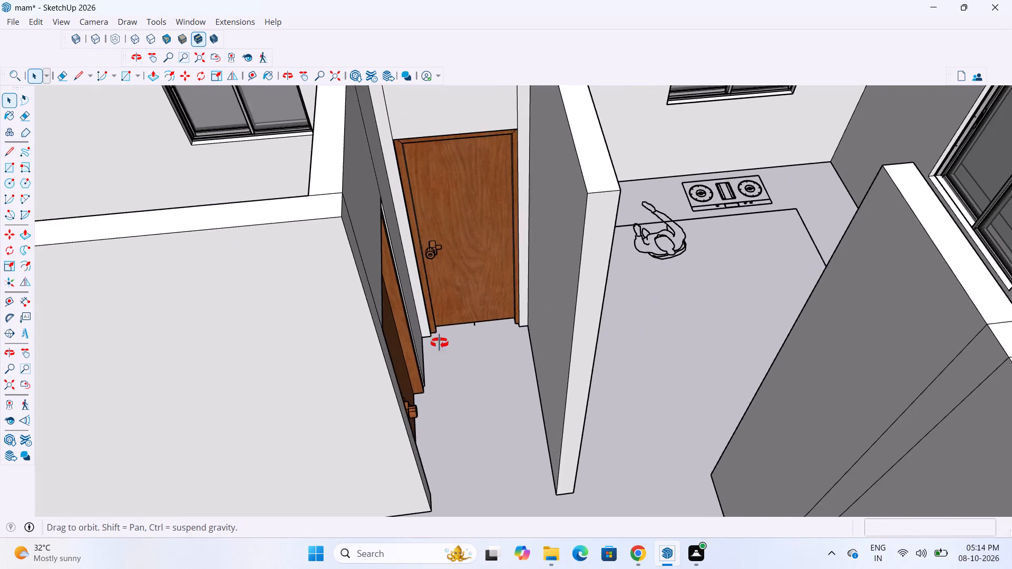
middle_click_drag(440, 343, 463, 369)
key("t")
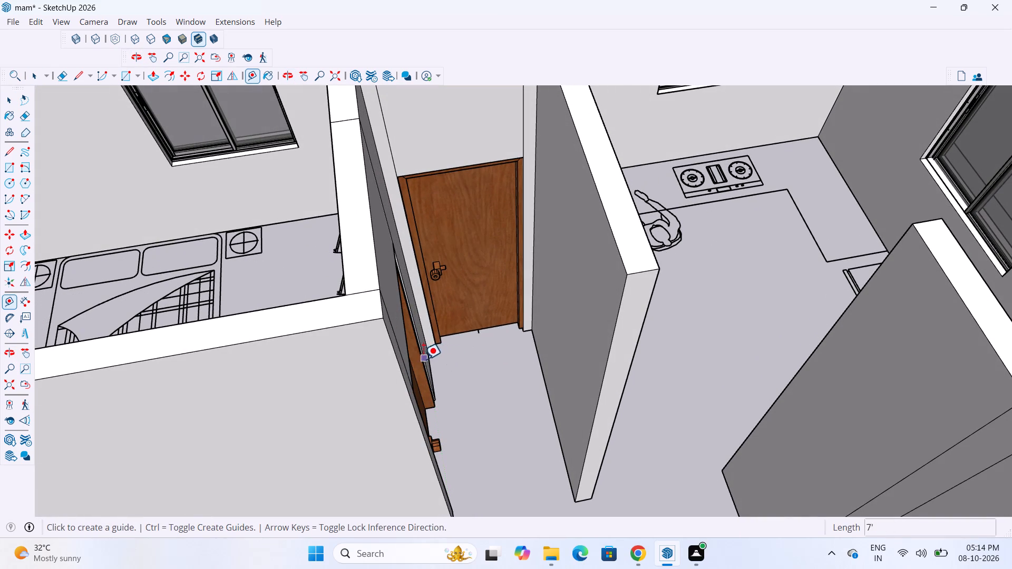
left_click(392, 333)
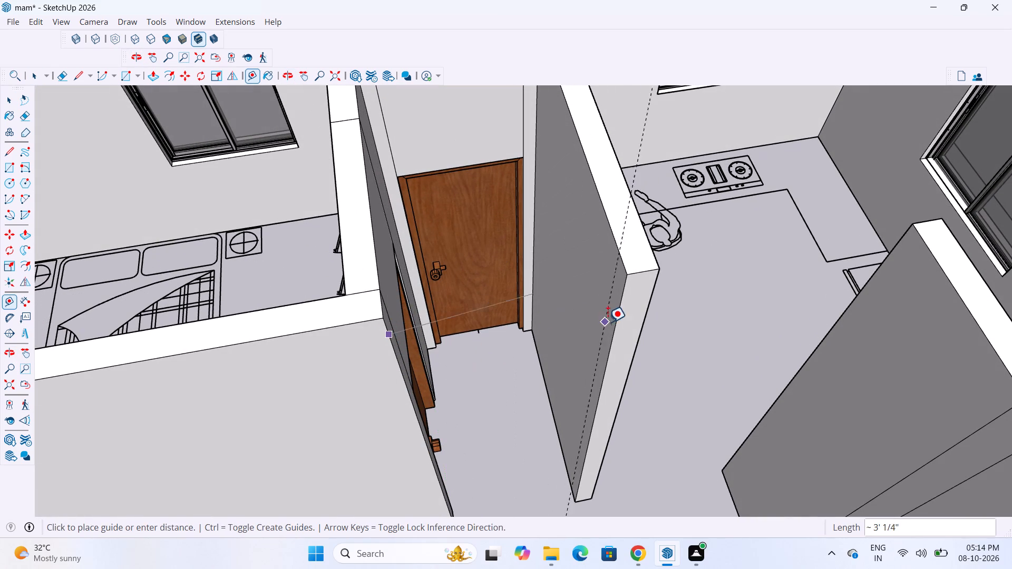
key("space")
Examine the house from several angles, comparing the fitted doors with the openings that still lack one.
scroll(599, 344, "down", 8)
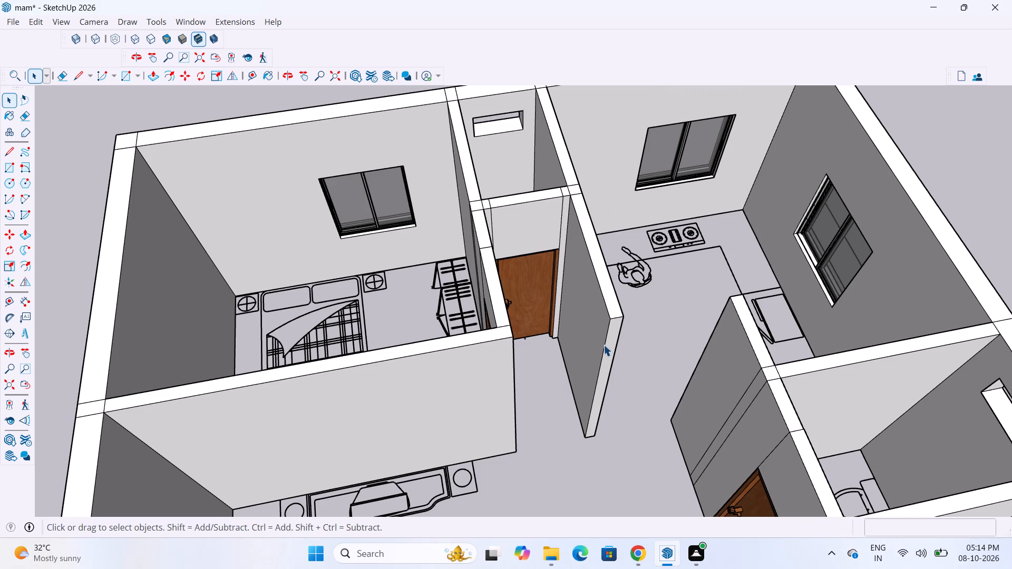
scroll(601, 350, "down", 4)
middle_click_drag(593, 358, 554, 333)
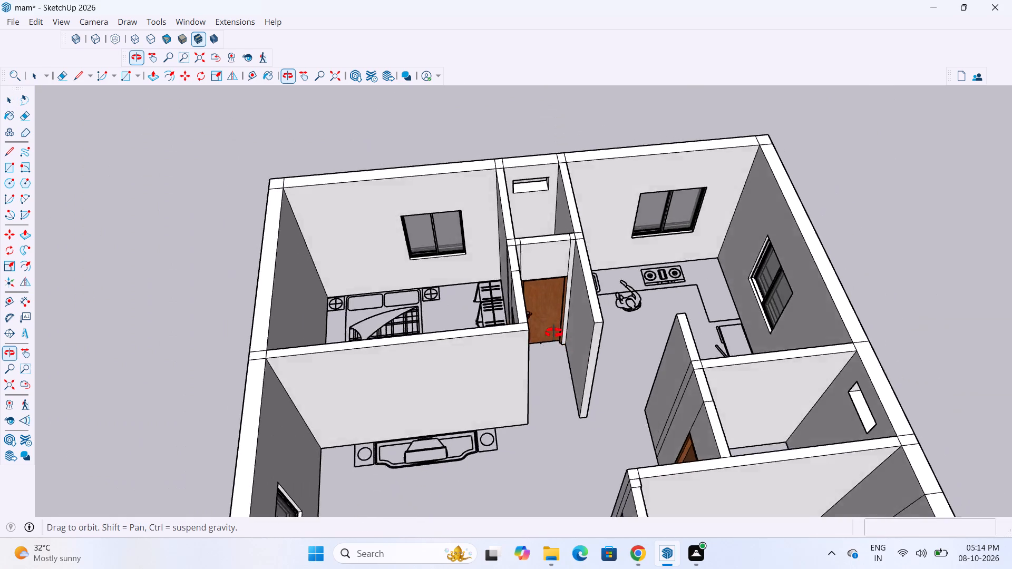
middle_click_drag(554, 333, 505, 306)
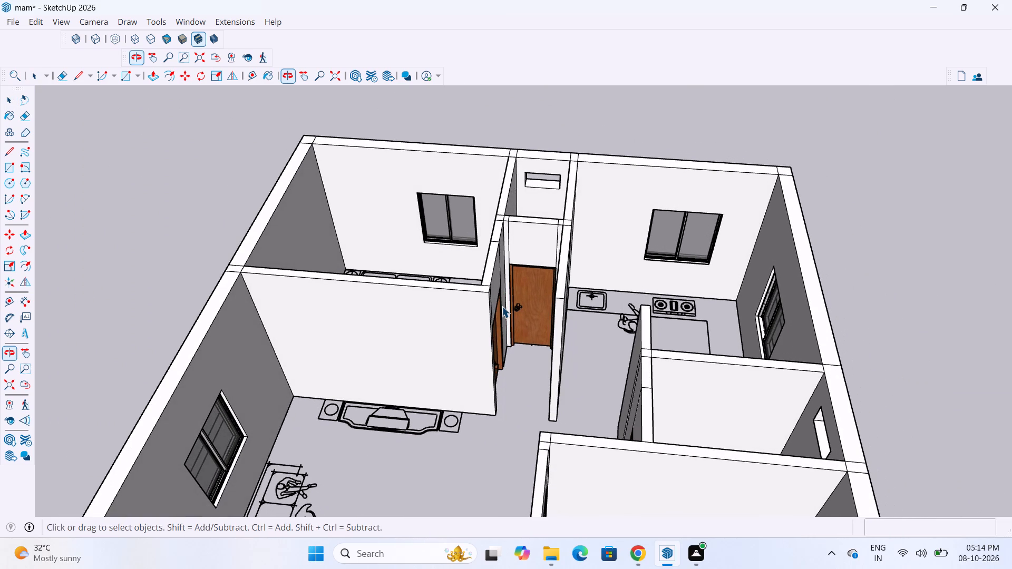
scroll(502, 306, "up", 6)
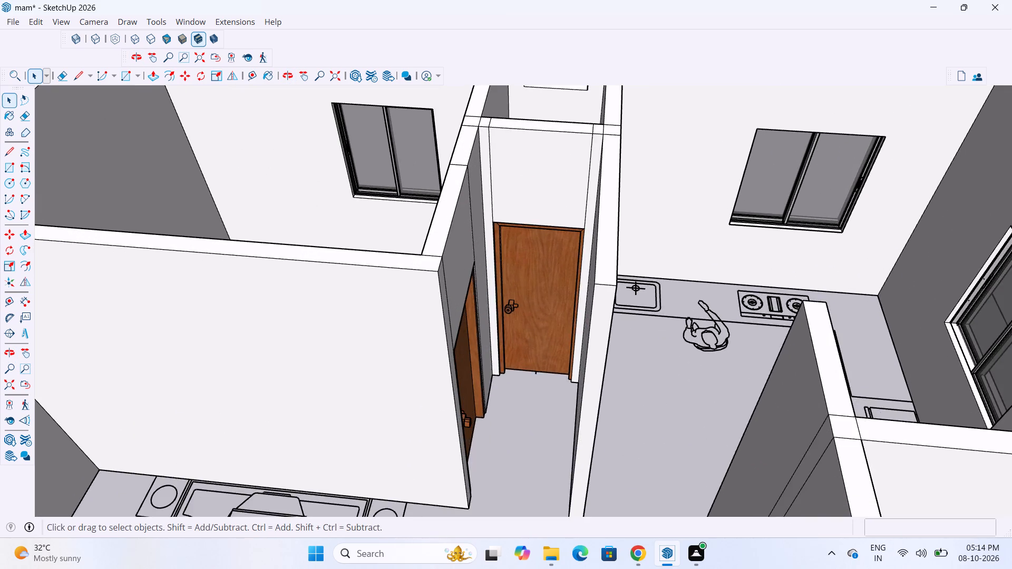
scroll(284, 288, "down", 15)
middle_click_drag(327, 325, 360, 326)
scroll(232, 316, "down", 5)
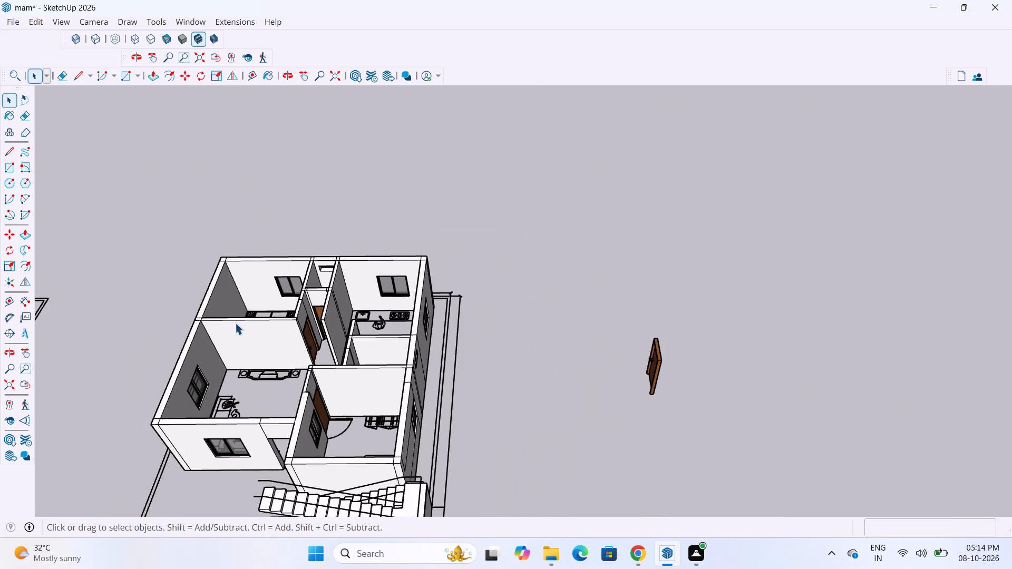
scroll(235, 323, "down", 4)
middle_click_drag(319, 338, 360, 347)
scroll(519, 247, "down", 3)
scroll(381, 318, "up", 4)
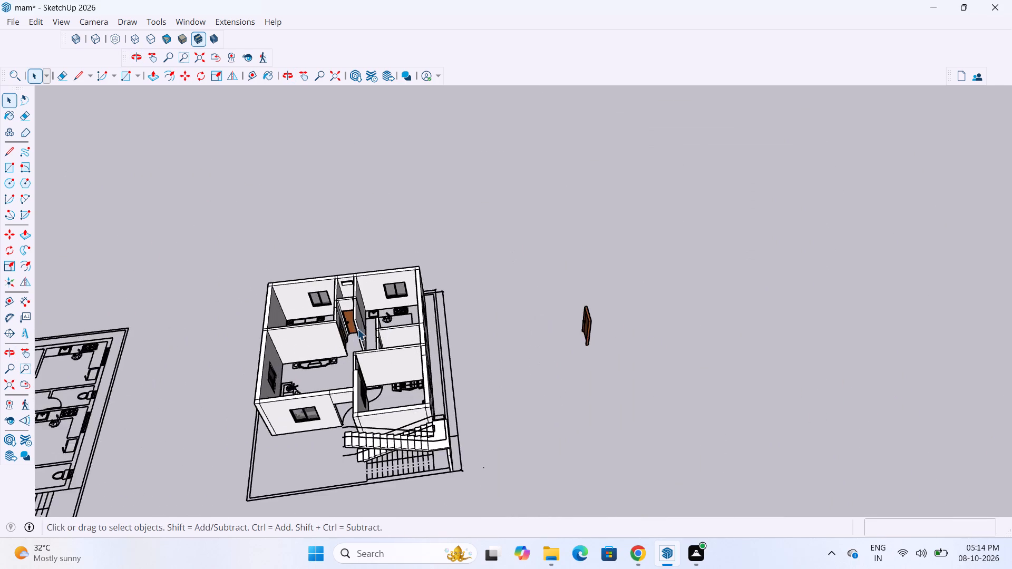
scroll(357, 329, "up", 12)
scroll(306, 321, "up", 4)
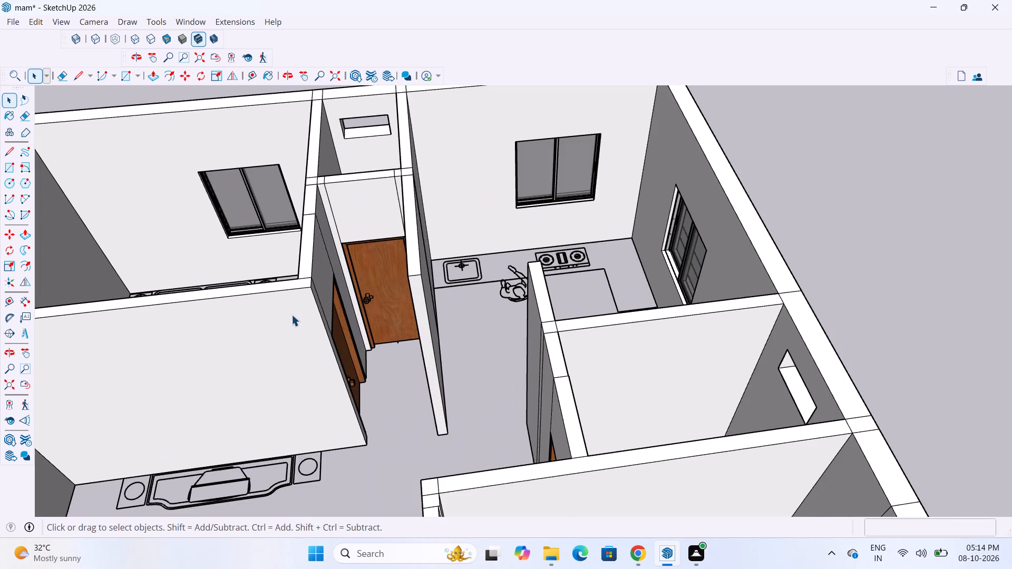
scroll(295, 312, "up", 1)
middle_click_drag(310, 325, 322, 328)
scroll(329, 312, "up", 2)
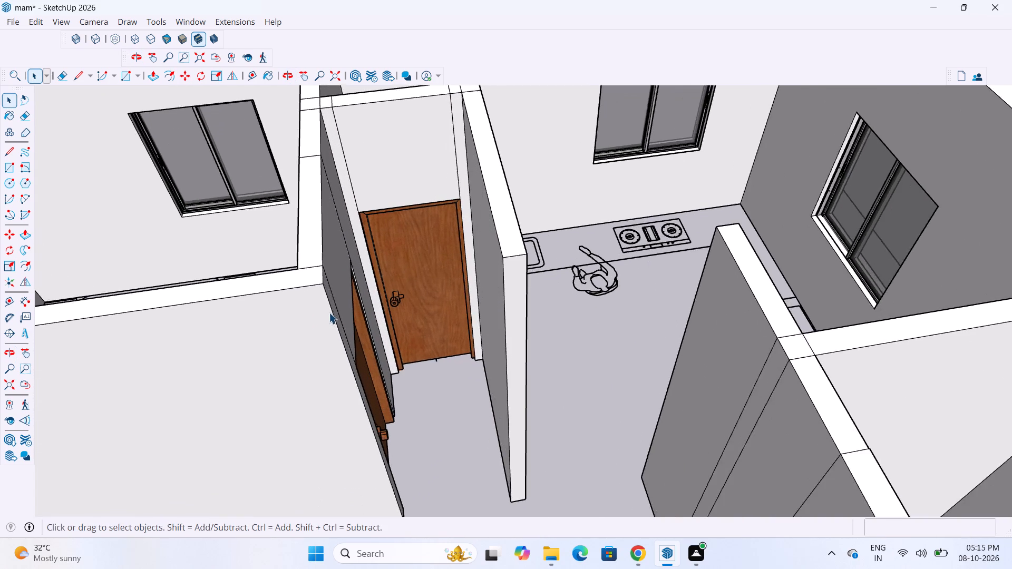
scroll(329, 312, "up", 4)
scroll(340, 306, "down", 3)
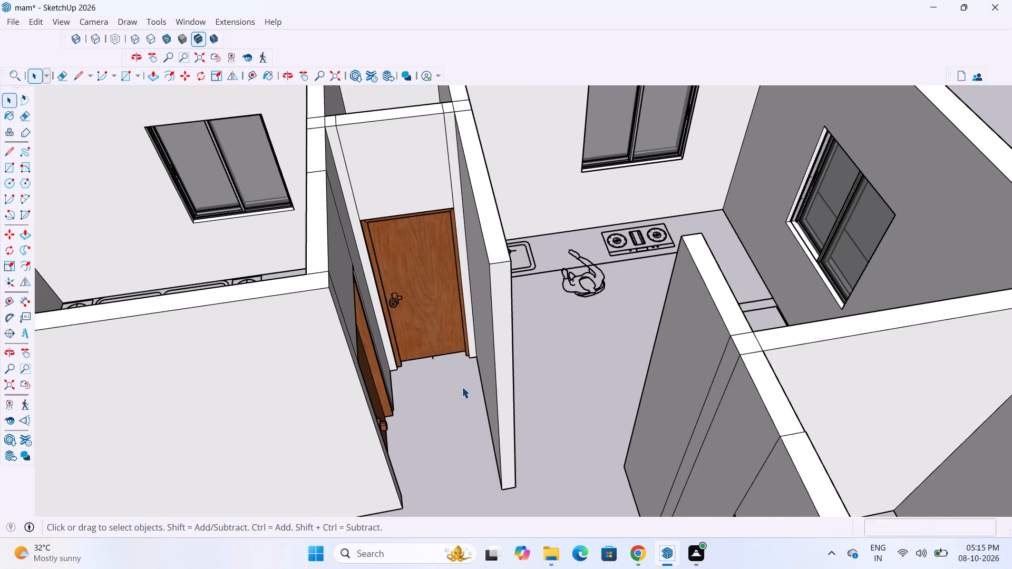
middle_click_drag(446, 389, 410, 420)
scroll(413, 385, "up", 2)
scroll(412, 384, "down", 7)
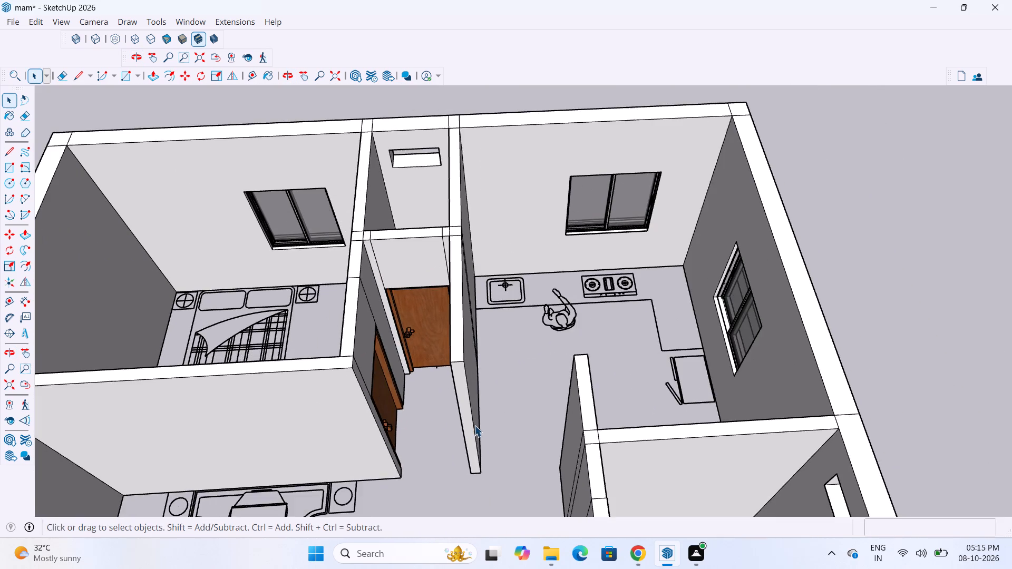
scroll(397, 390, "up", 2)
scroll(530, 368, "down", 4)
scroll(643, 410, "down", 5)
scroll(502, 293, "up", 7)
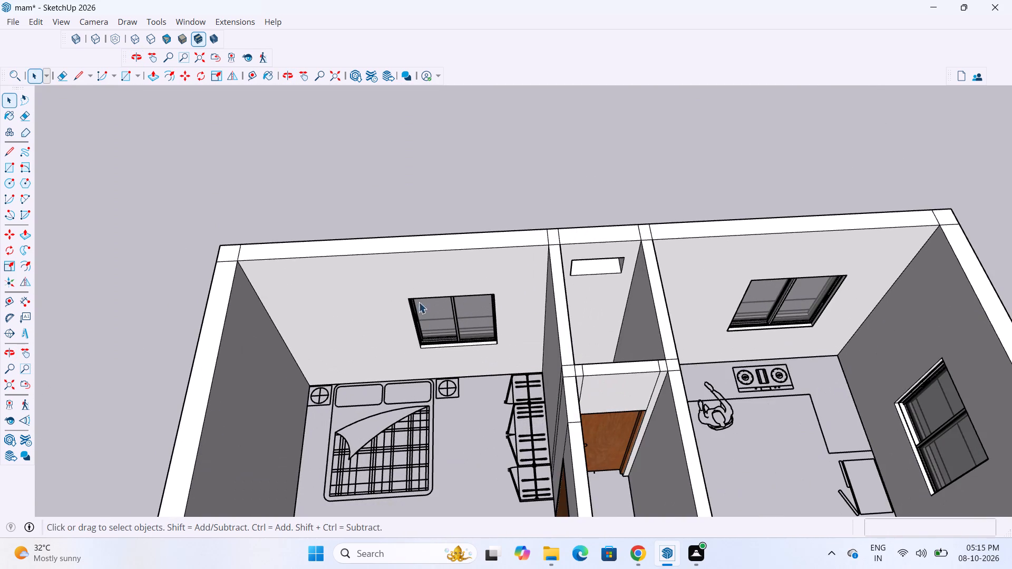
middle_click_drag(302, 264, 308, 255)
scroll(444, 418, "up", 2)
scroll(541, 281, "down", 5)
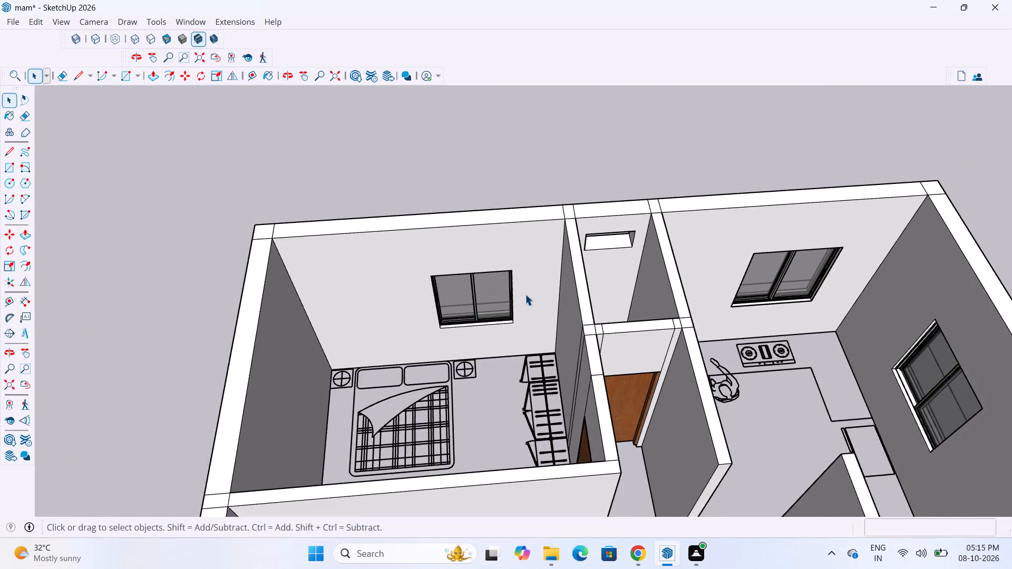
scroll(525, 294, "down", 4)
middle_click_drag(539, 325, 357, 362)
scroll(503, 278, "down", 4)
middle_click_drag(485, 322, 540, 328)
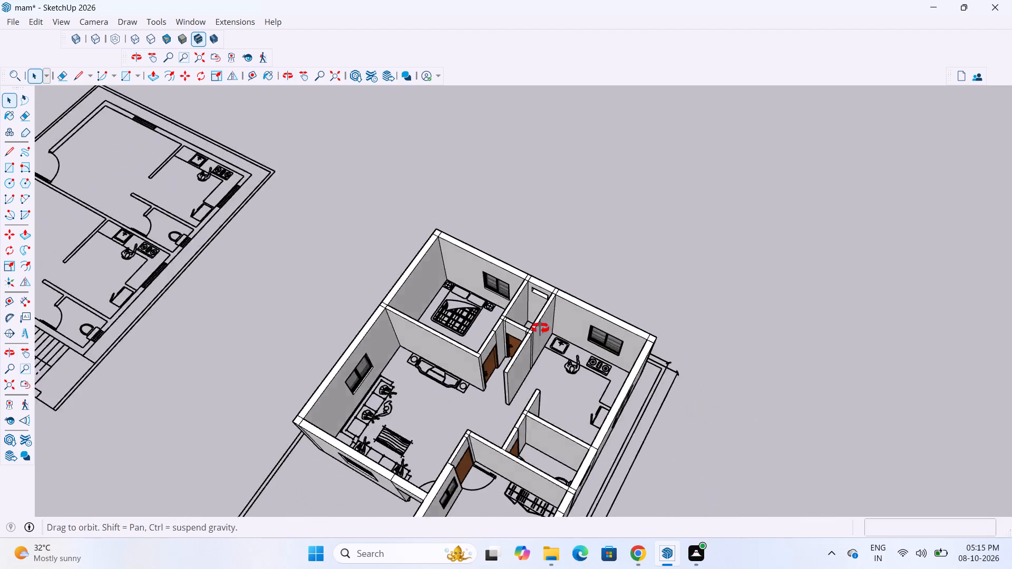
middle_click_drag(540, 328, 602, 328)
scroll(503, 329, "up", 4)
scroll(503, 329, "down", 6)
middle_click_drag(572, 318, 593, 329)
scroll(530, 312, "down", 1)
scroll(478, 359, "up", 8)
scroll(499, 292, "down", 12)
scroll(503, 401, "up", 2)
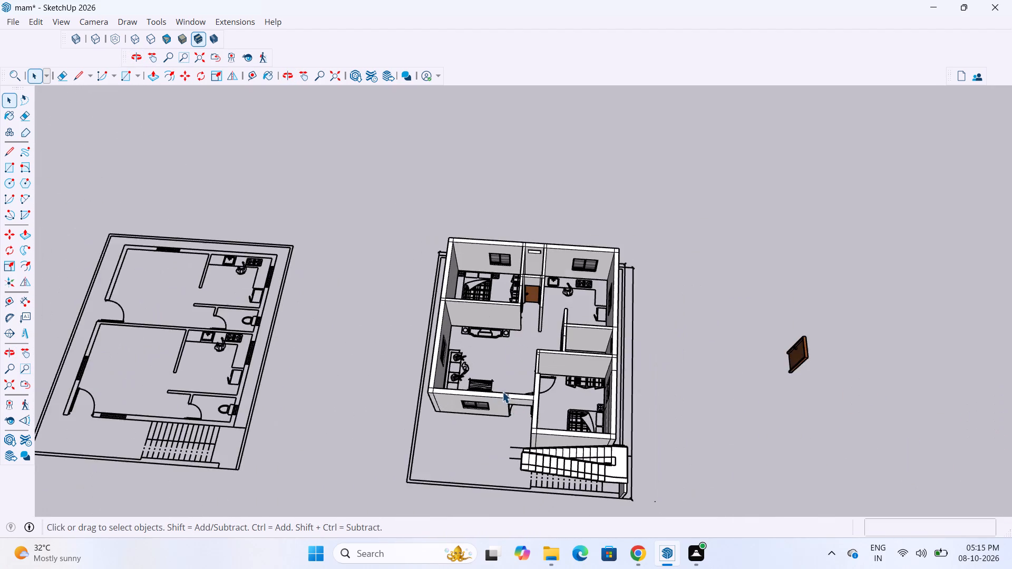
scroll(502, 391, "up", 10)
scroll(402, 361, "up", 5)
scroll(264, 372, "down", 6)
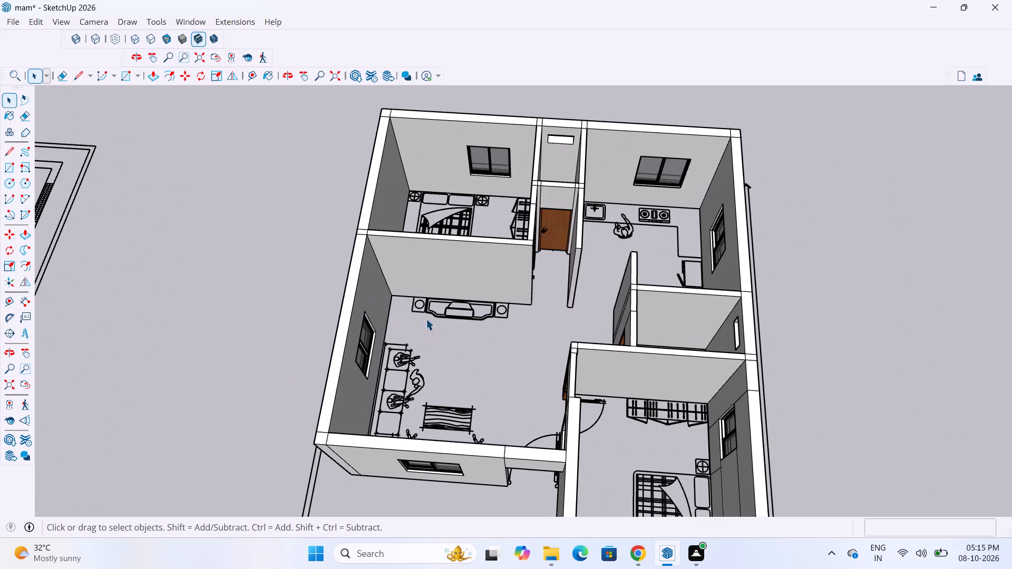
scroll(426, 319, "down", 9)
scroll(486, 360, "up", 19)
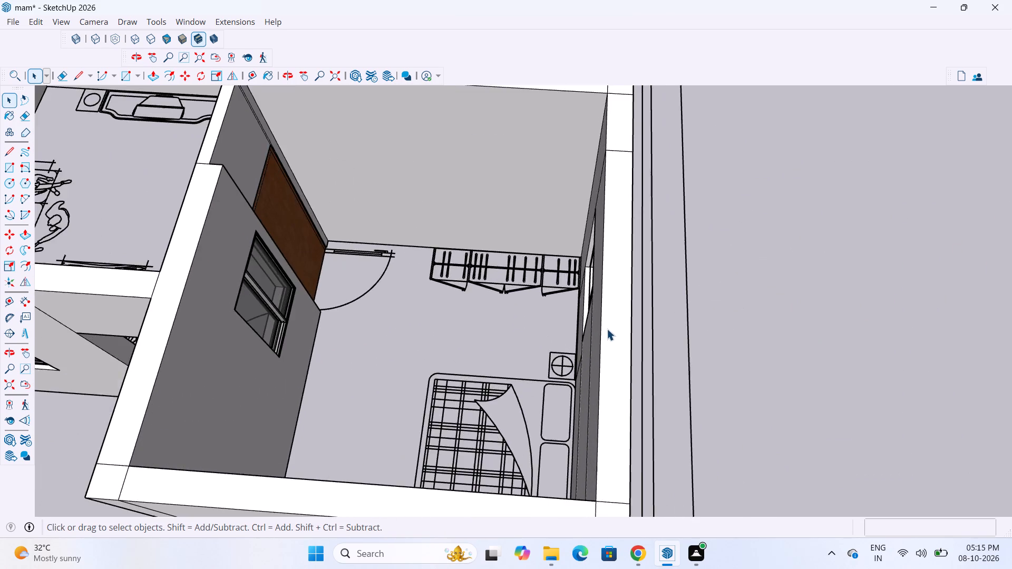
scroll(605, 330, "down", 15)
scroll(538, 334, "up", 3)
scroll(515, 323, "down", 3)
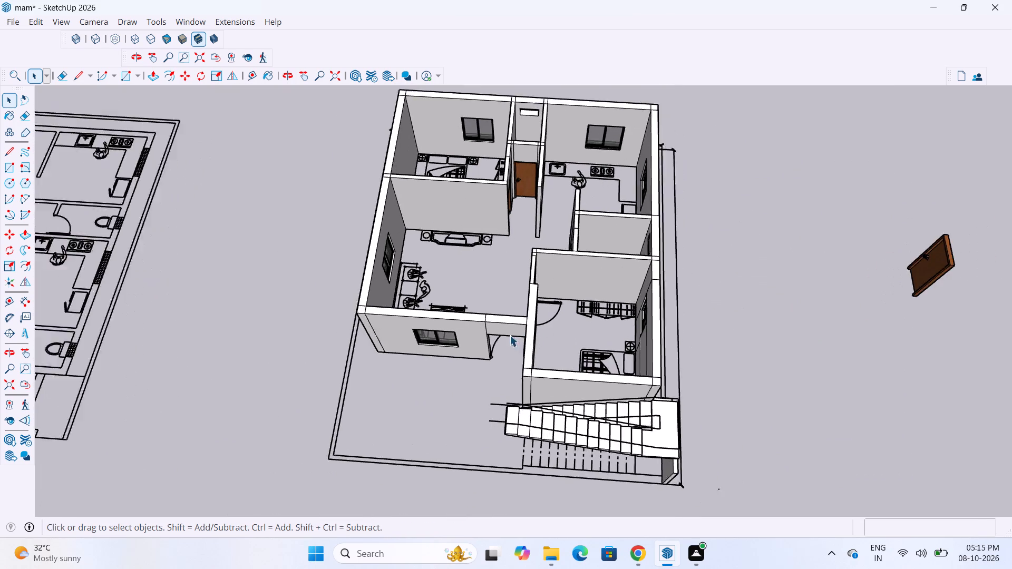
scroll(510, 335, "down", 2)
scroll(741, 303, "up", 1)
scroll(589, 350, "down", 4)
scroll(760, 314, "up", 3)
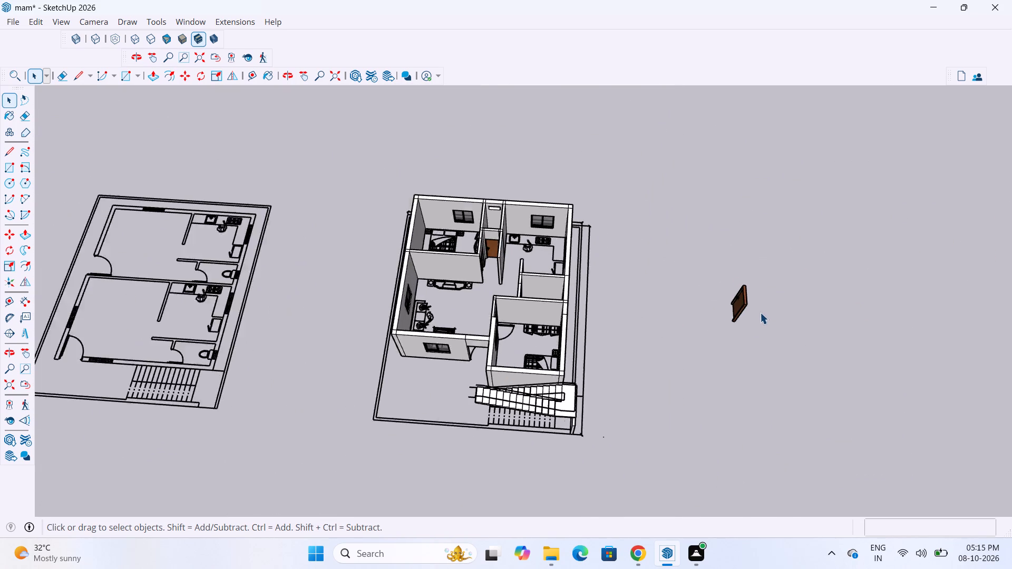
scroll(760, 310, "up", 3)
scroll(747, 176, "down", 3)
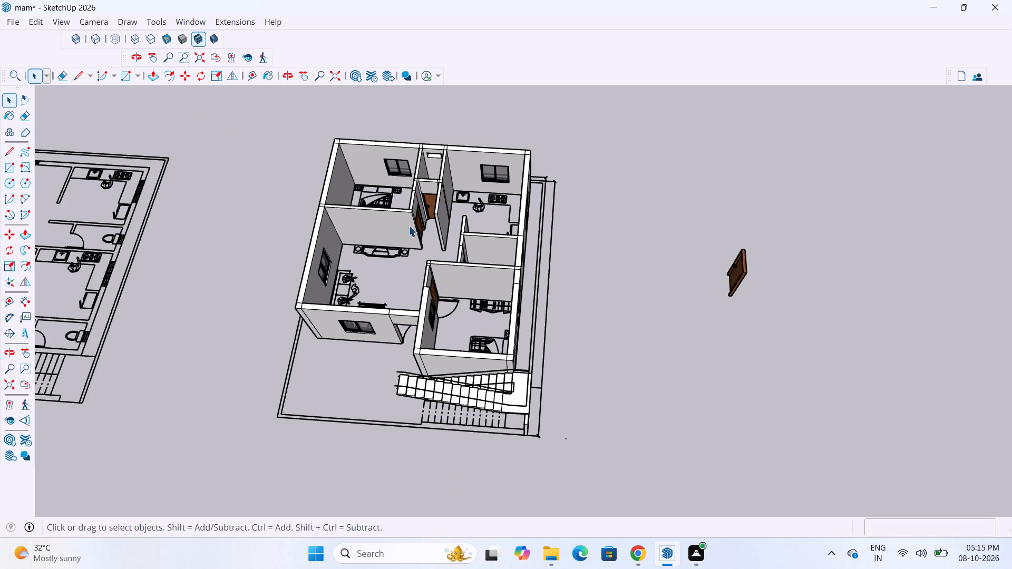
Copy the narrow room's door into the front entrance opening, placing the frame's lower corner against the jamb on the window side.
scroll(397, 228, "up", 20)
scroll(397, 228, "up", 4)
left_click(464, 195)
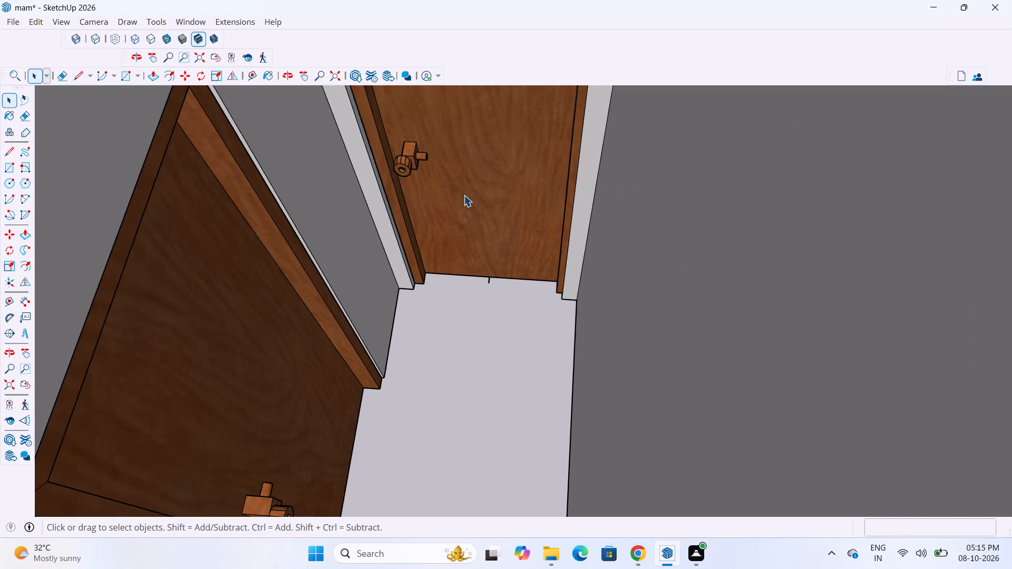
key("m")
scroll(416, 287, "up", 8)
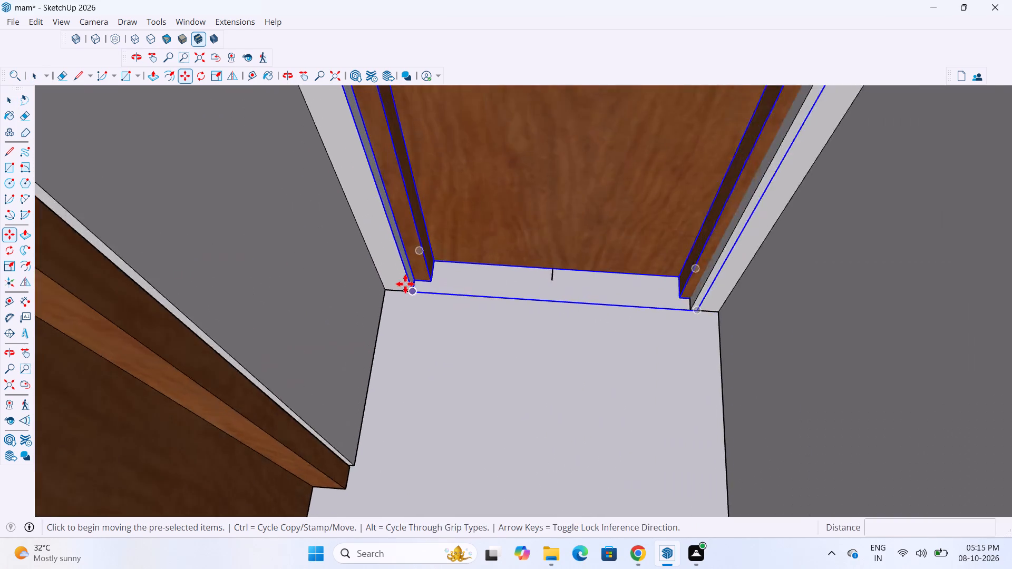
scroll(405, 284, "up", 1)
left_click(416, 279)
scroll(466, 394, "down", 11)
scroll(473, 355, "down", 19)
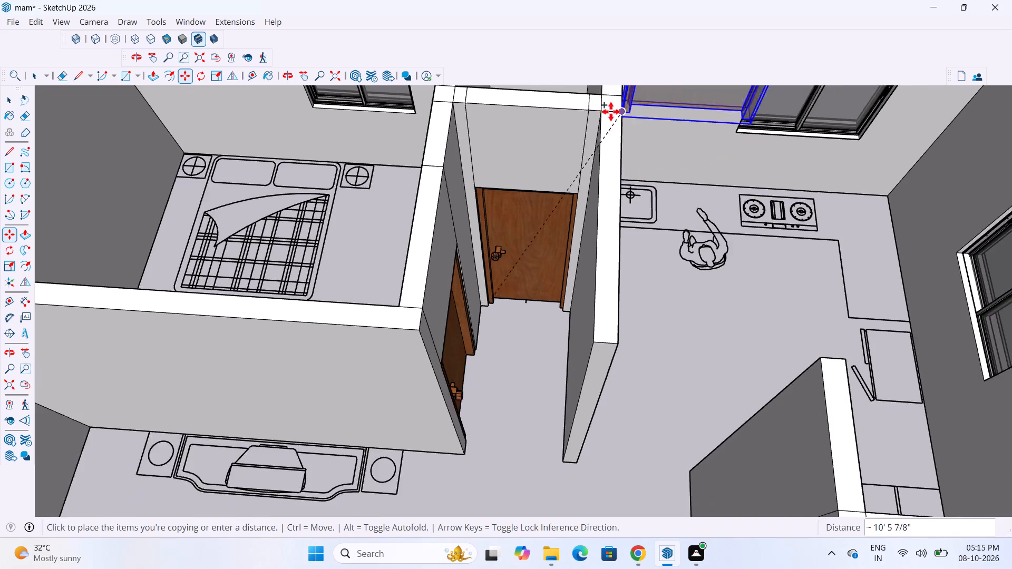
scroll(611, 112, "down", 20)
scroll(611, 112, "down", 6)
scroll(530, 310, "up", 14)
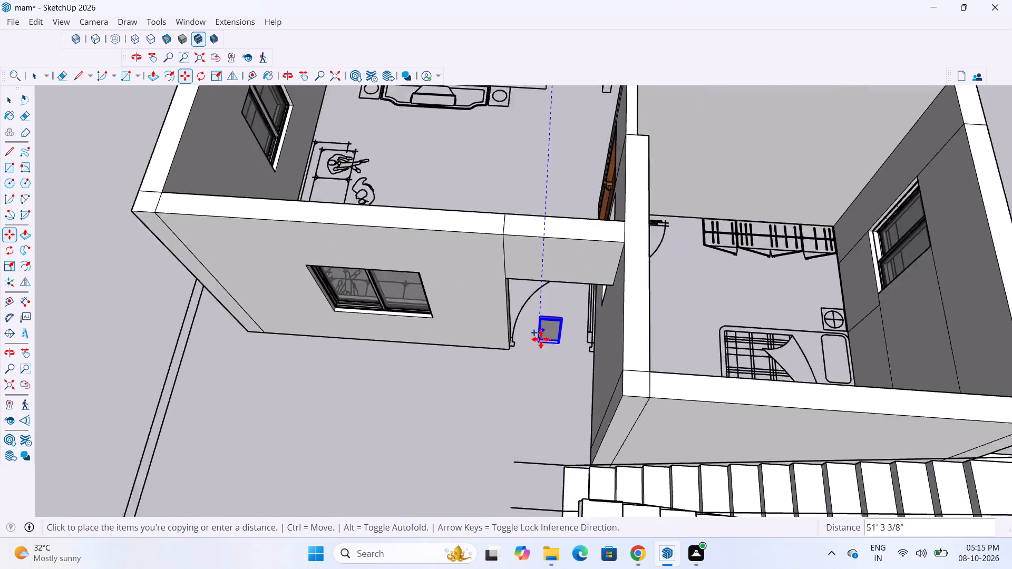
scroll(541, 339, "up", 5)
middle_click_drag(545, 342, 569, 264)
scroll(500, 299, "up", 8)
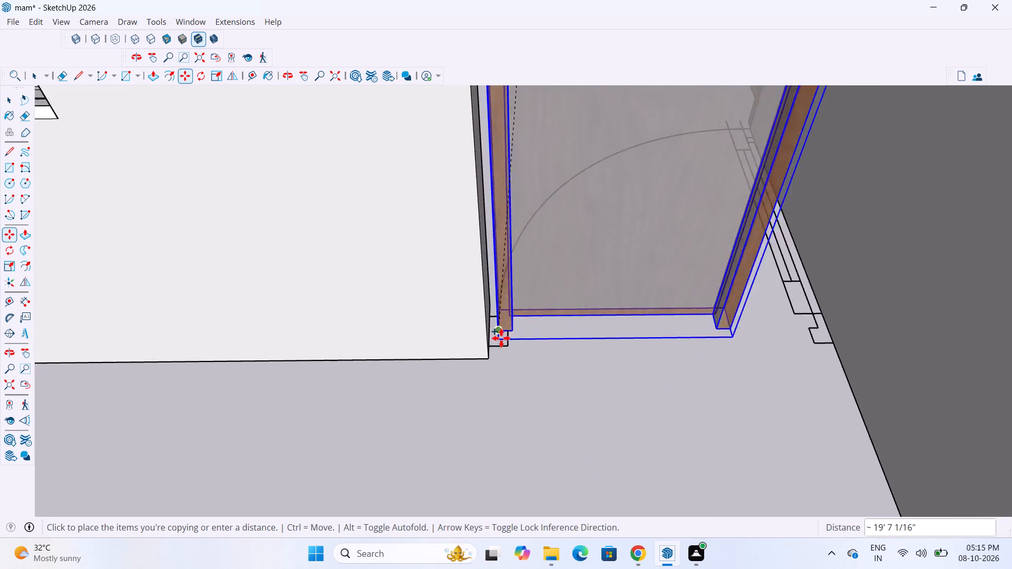
scroll(501, 338, "up", 14)
left_click(457, 359)
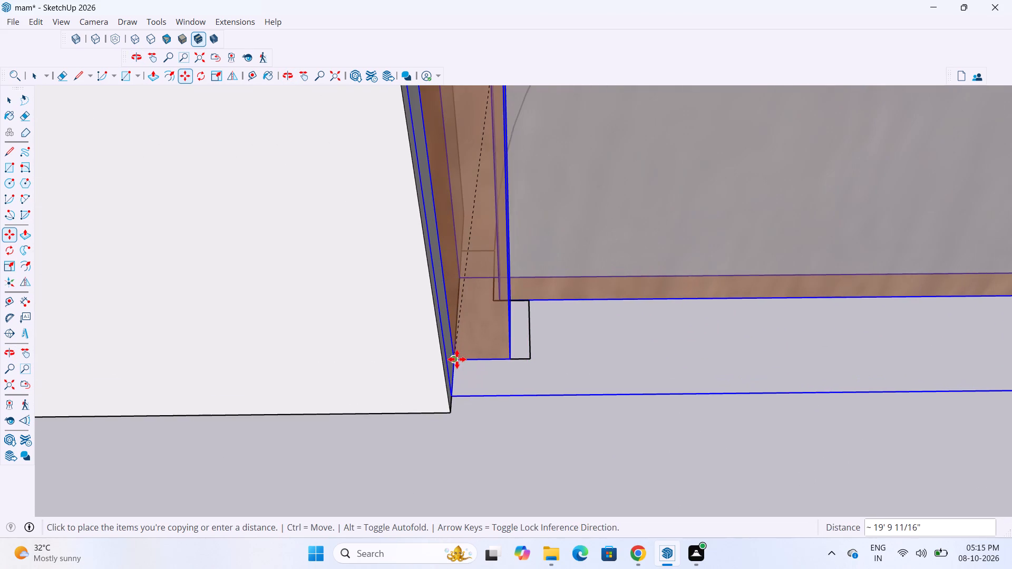
Scale the entrance door's width along the green axis so its frame reaches the opposite wall of the opening.
scroll(397, 375, "down", 20)
scroll(397, 375, "down", 2)
scroll(463, 378, "down", 6)
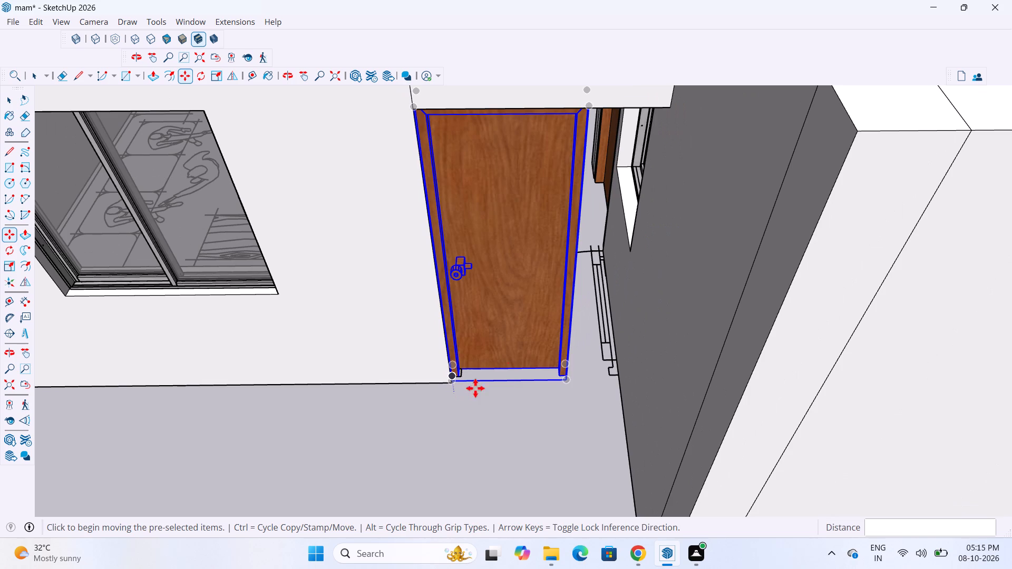
key("s")
scroll(606, 269, "up", 4)
left_click(549, 256)
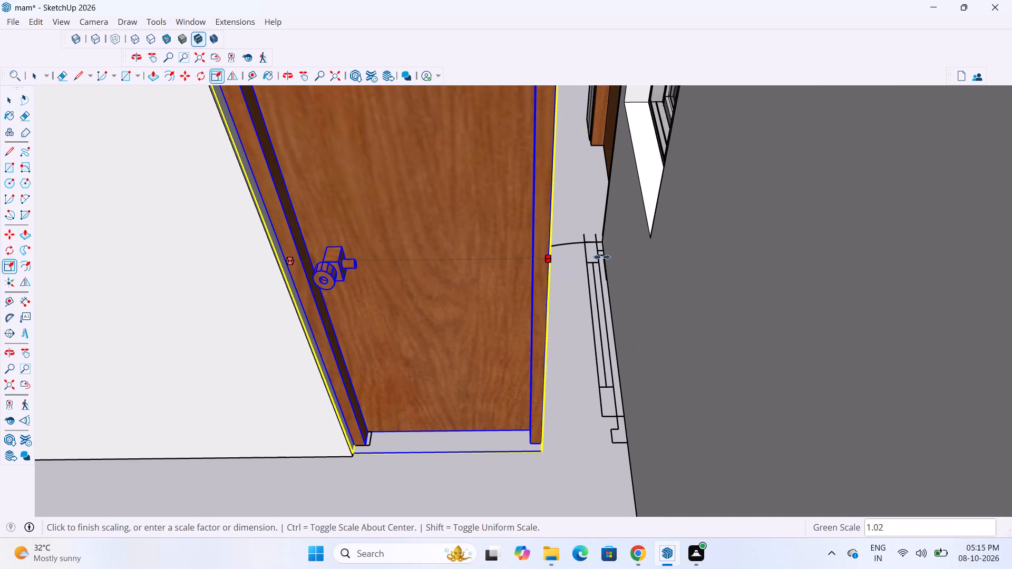
left_click_drag(690, 271, 692, 280)
Scale the entrance door's height along the blue axis so its top meets the wall above the opening, and deselect it.
scroll(683, 410, "down", 10)
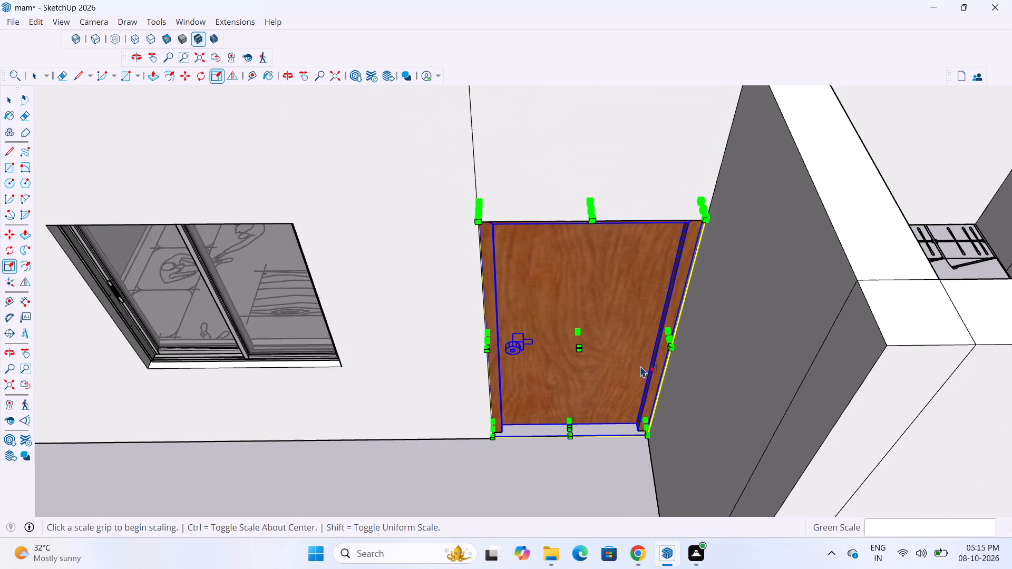
scroll(617, 250, "up", 8)
left_click(593, 253)
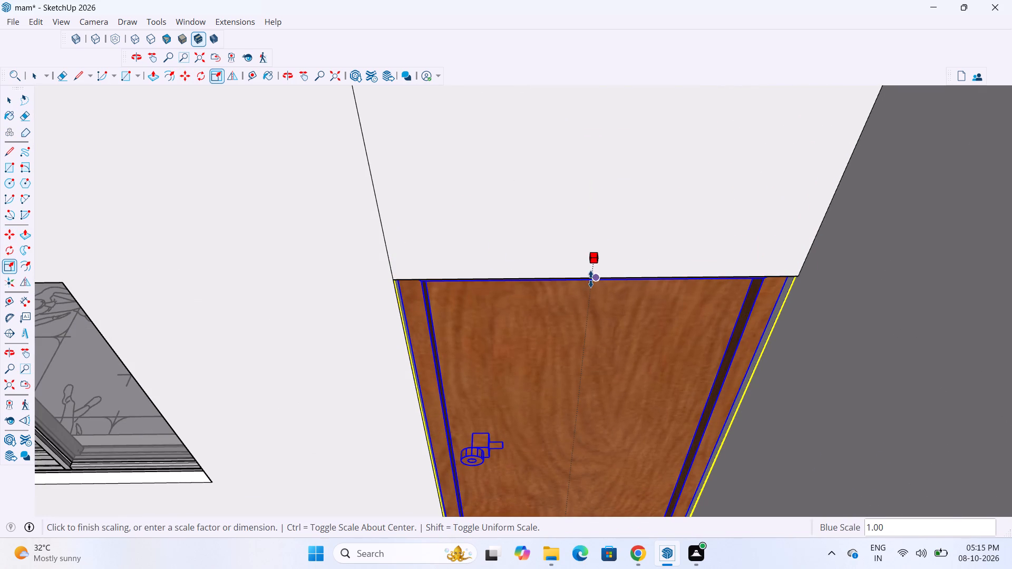
left_click(591, 277)
scroll(577, 347, "down", 4)
scroll(519, 352, "down", 5)
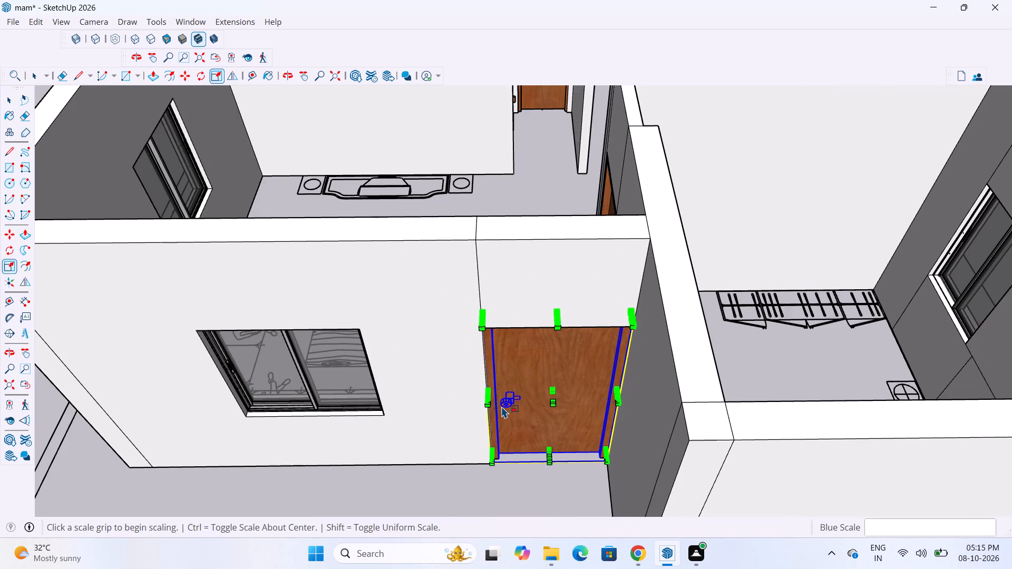
key("space")
left_click(463, 486)
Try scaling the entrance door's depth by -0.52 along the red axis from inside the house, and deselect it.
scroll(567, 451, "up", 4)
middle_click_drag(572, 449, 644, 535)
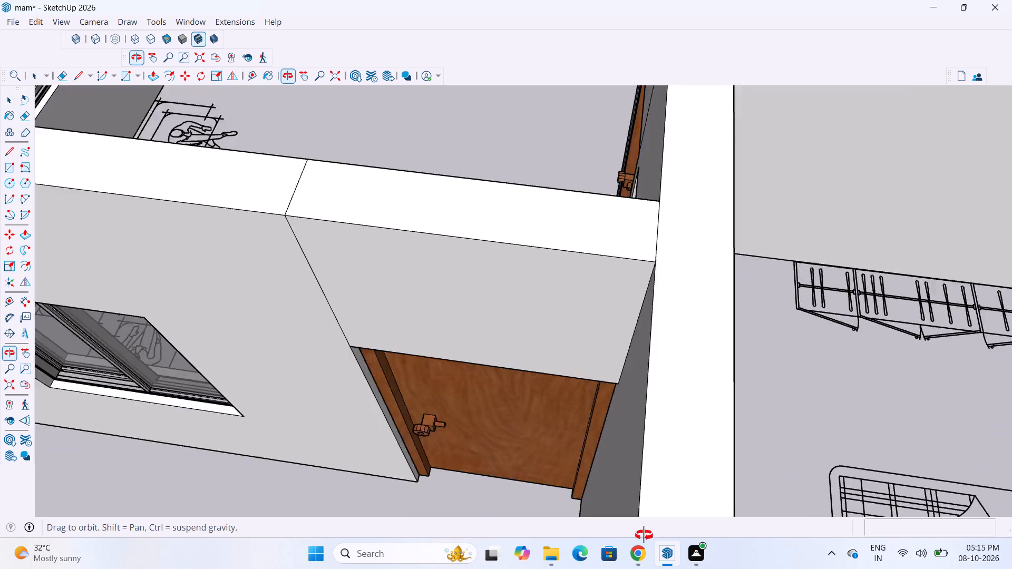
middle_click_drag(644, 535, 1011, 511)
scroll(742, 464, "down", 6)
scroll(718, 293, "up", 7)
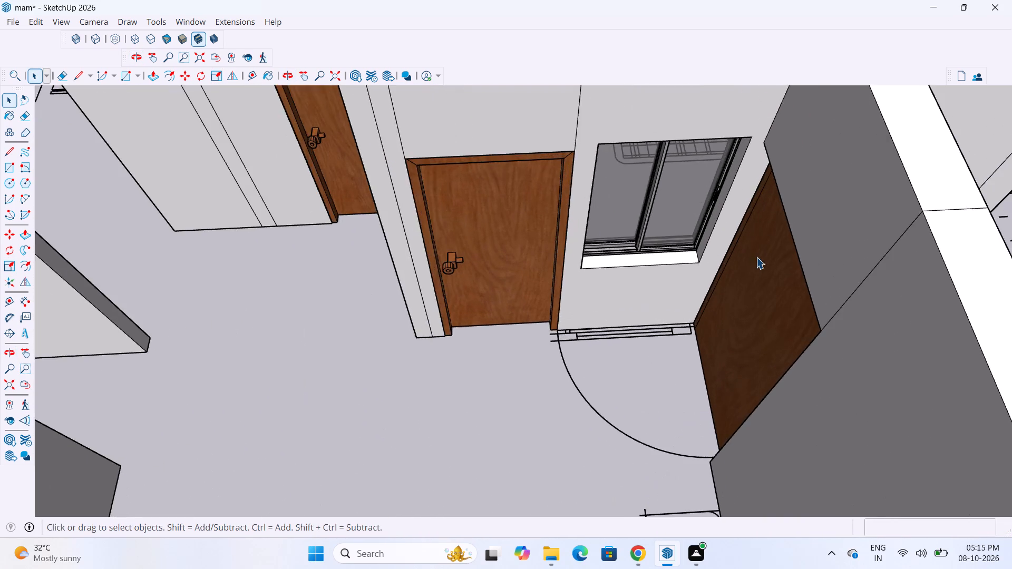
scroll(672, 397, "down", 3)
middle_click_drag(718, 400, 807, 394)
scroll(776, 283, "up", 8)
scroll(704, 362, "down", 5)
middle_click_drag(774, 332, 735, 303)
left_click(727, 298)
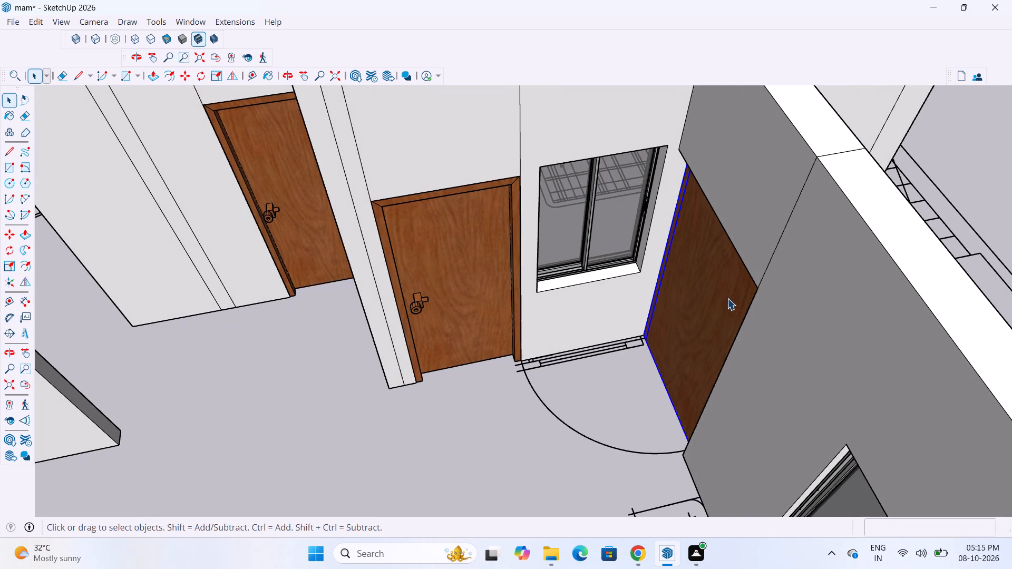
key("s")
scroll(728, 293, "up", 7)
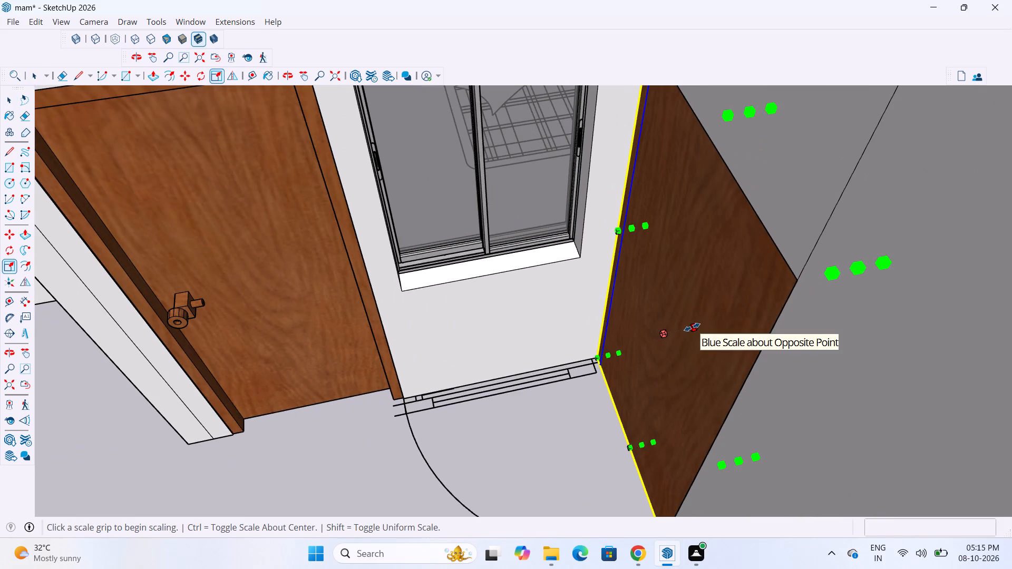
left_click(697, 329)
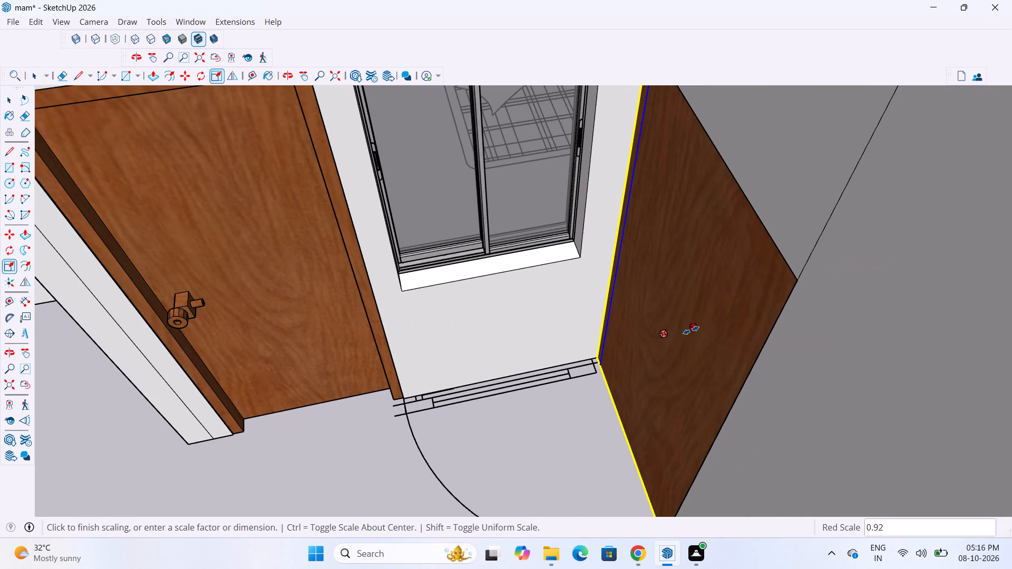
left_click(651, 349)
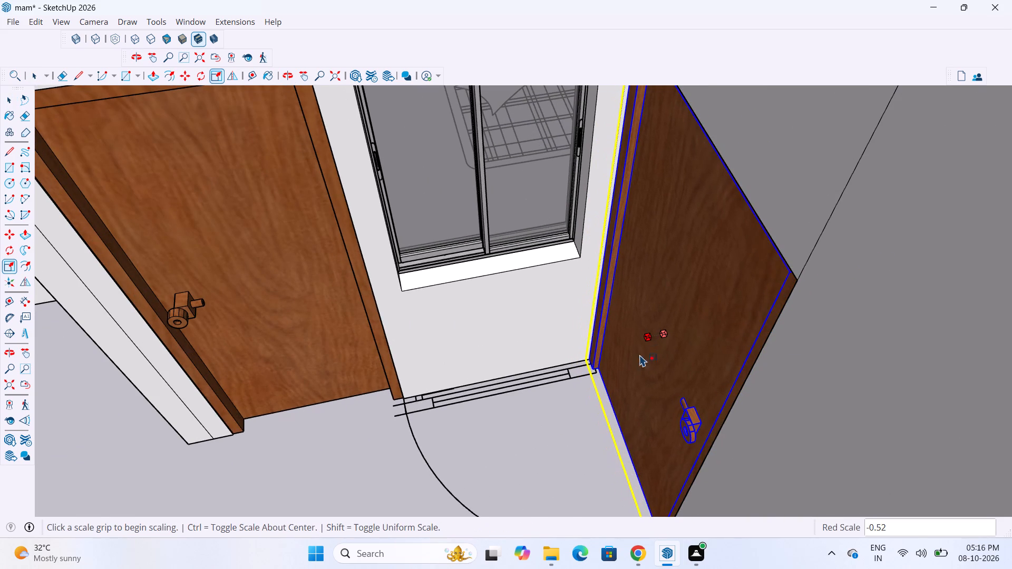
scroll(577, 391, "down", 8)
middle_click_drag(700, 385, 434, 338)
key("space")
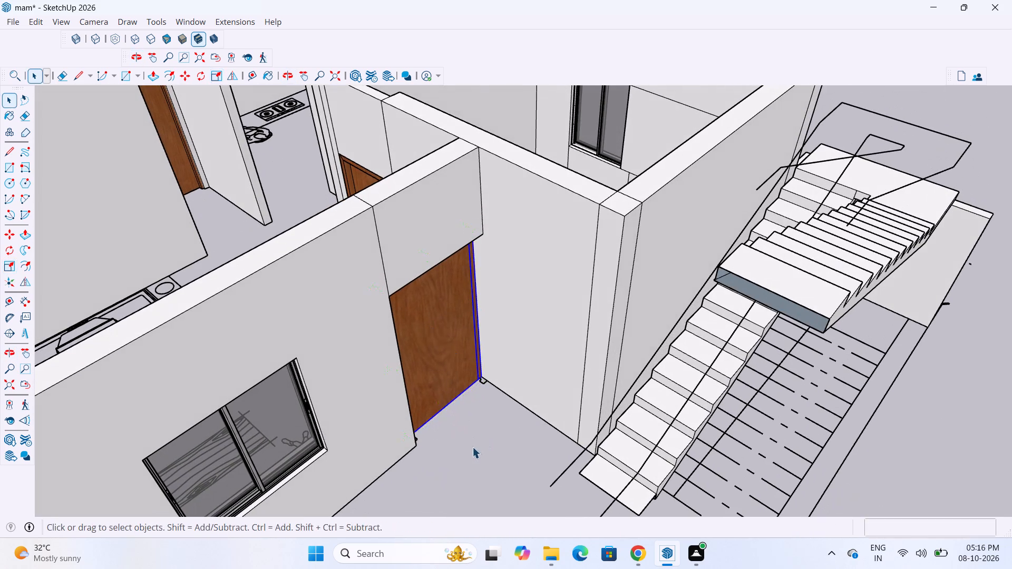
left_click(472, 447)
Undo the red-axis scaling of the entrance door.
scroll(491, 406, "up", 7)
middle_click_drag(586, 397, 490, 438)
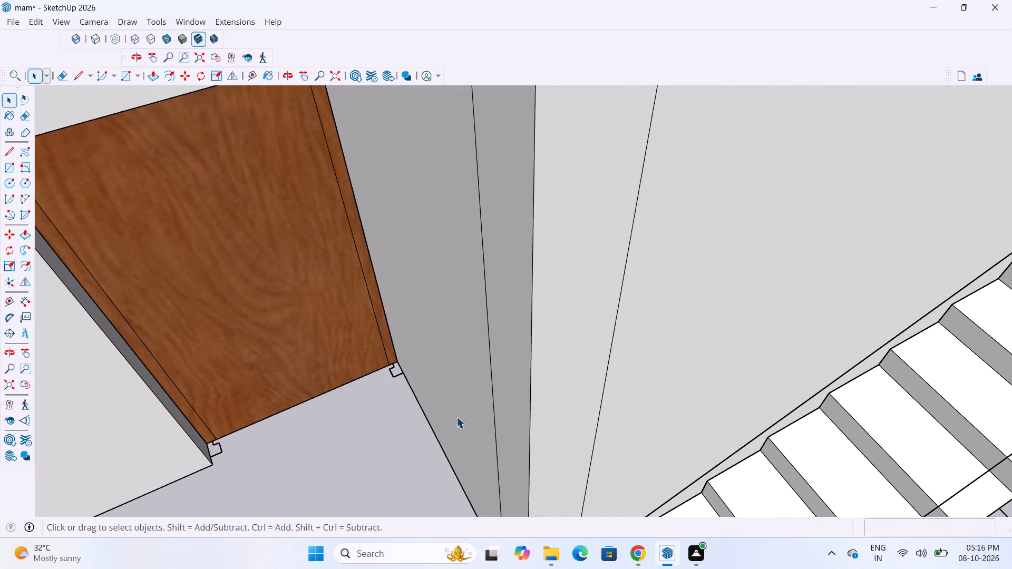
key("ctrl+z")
Examine the entrance door, the interior rooms and the whole house from several angles to check the door placement.
scroll(415, 415, "down", 11)
scroll(385, 410, "up", 5)
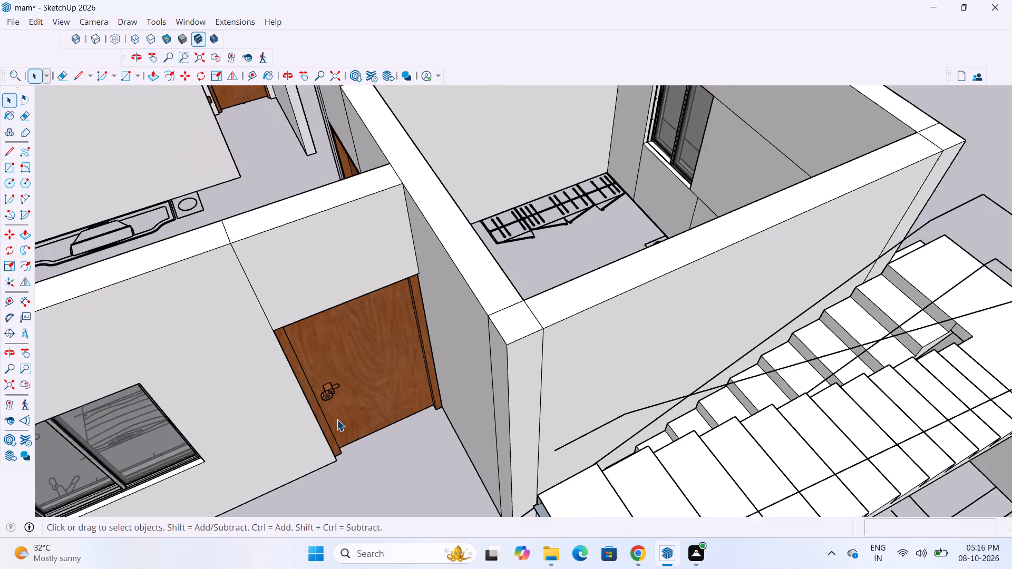
scroll(337, 419, "up", 7)
middle_click_drag(361, 432, 538, 433)
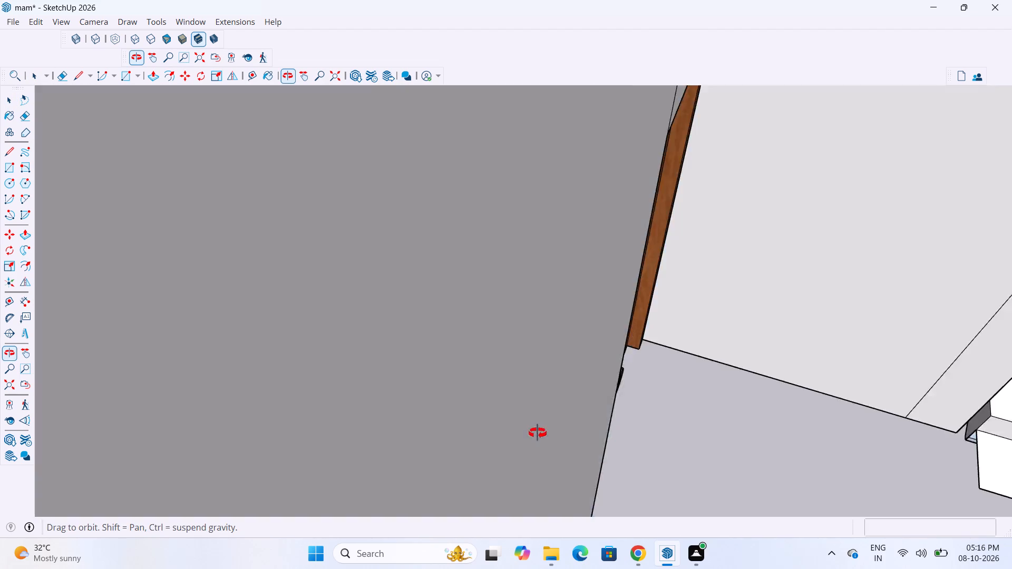
middle_click_drag(538, 433, 530, 432)
scroll(529, 444, "down", 15)
scroll(521, 438, "down", 11)
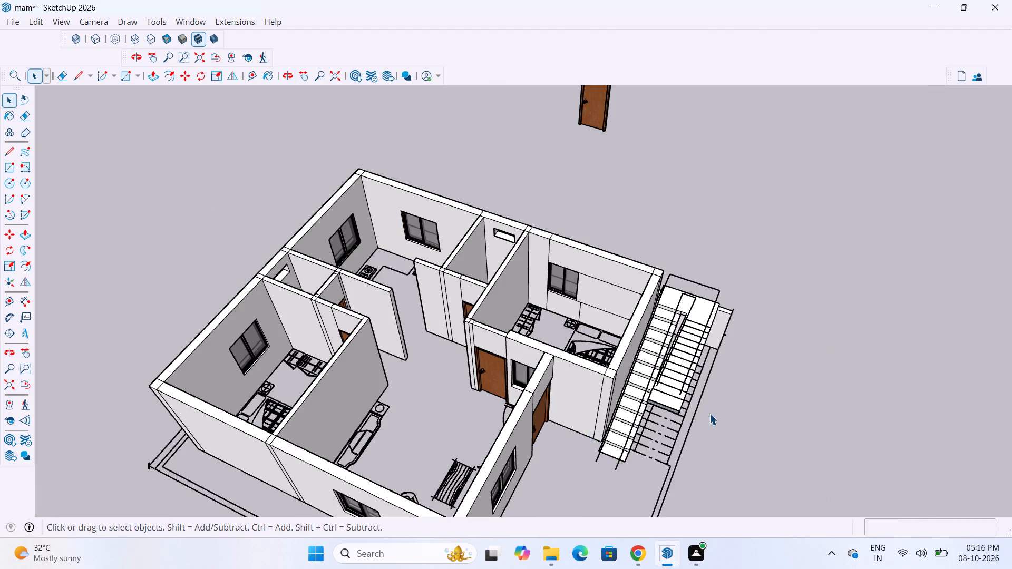
middle_click_drag(658, 410, 357, 394)
scroll(832, 413, "down", 5)
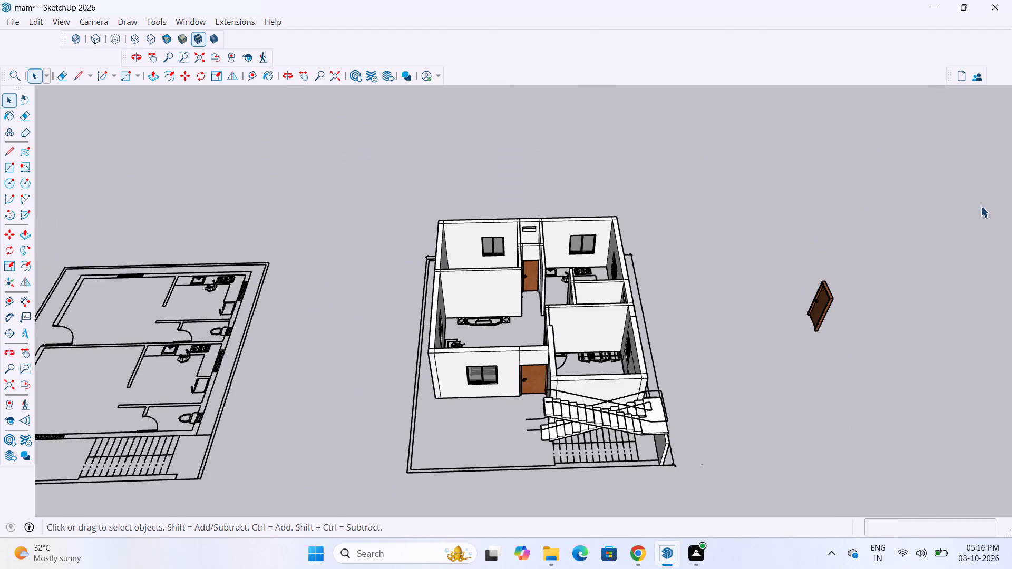
scroll(473, 313, "up", 7)
scroll(522, 269, "down", 4)
scroll(629, 272, "up", 5)
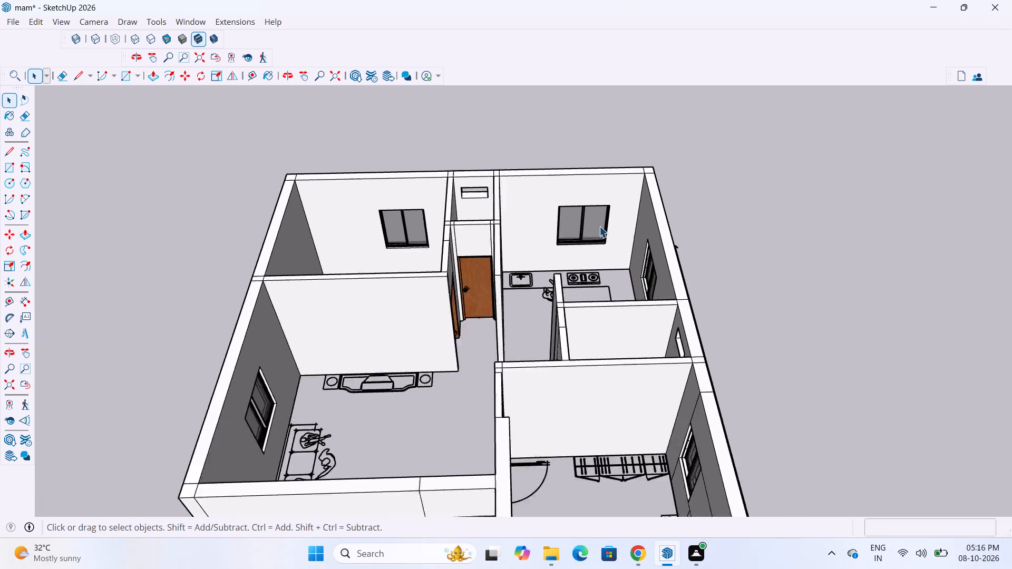
scroll(599, 226, "up", 6)
scroll(411, 316, "down", 5)
scroll(421, 335, "up", 4)
scroll(423, 342, "down", 9)
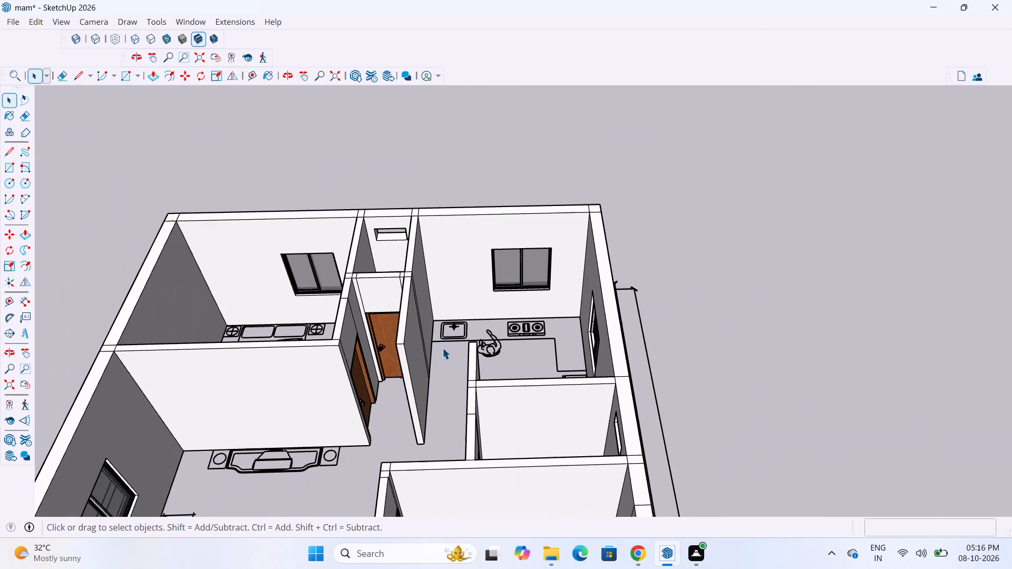
scroll(445, 349, "up", 7)
scroll(449, 347, "down", 9)
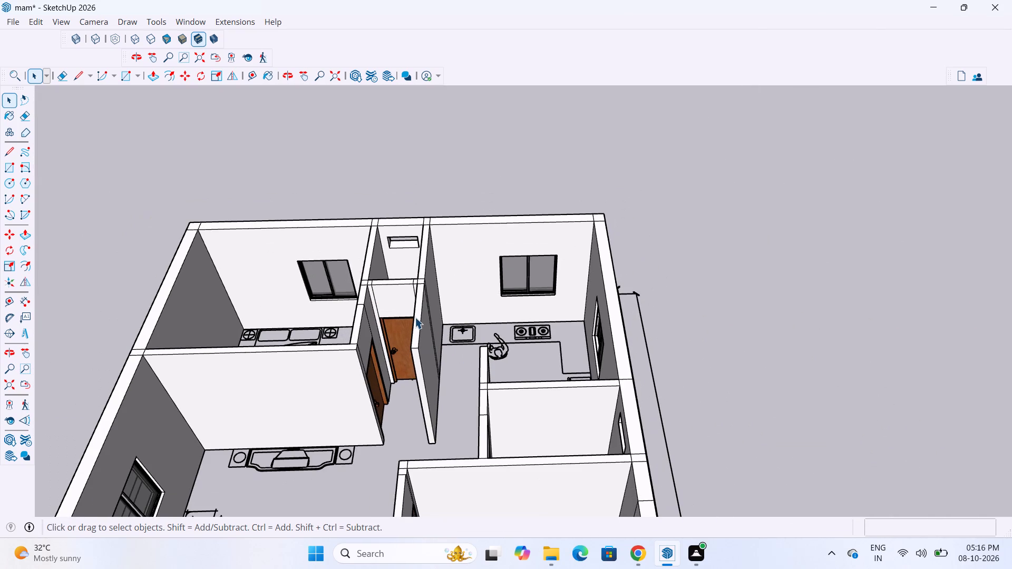
scroll(425, 309, "up", 3)
scroll(497, 351, "down", 3)
middle_click_drag(482, 377, 521, 409)
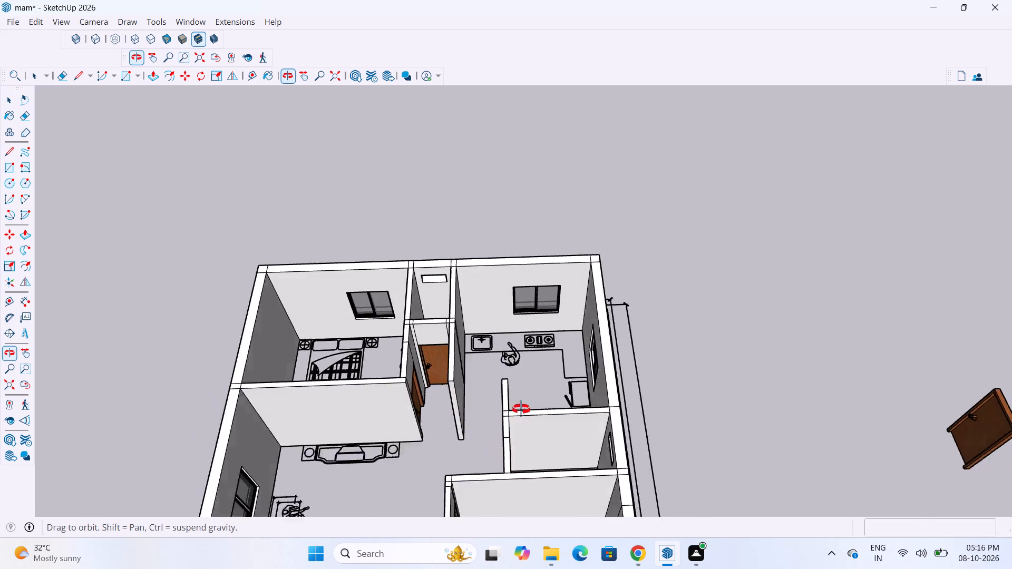
middle_click_drag(521, 409, 459, 400)
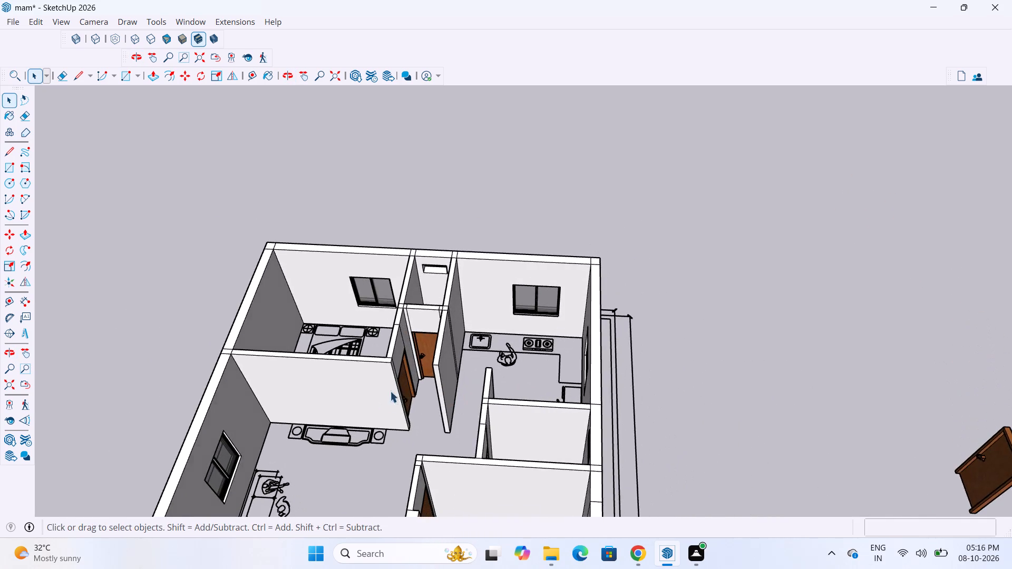
scroll(491, 382, "down", 4)
scroll(265, 382, "up", 8)
scroll(495, 313, "down", 6)
scroll(521, 320, "up", 5)
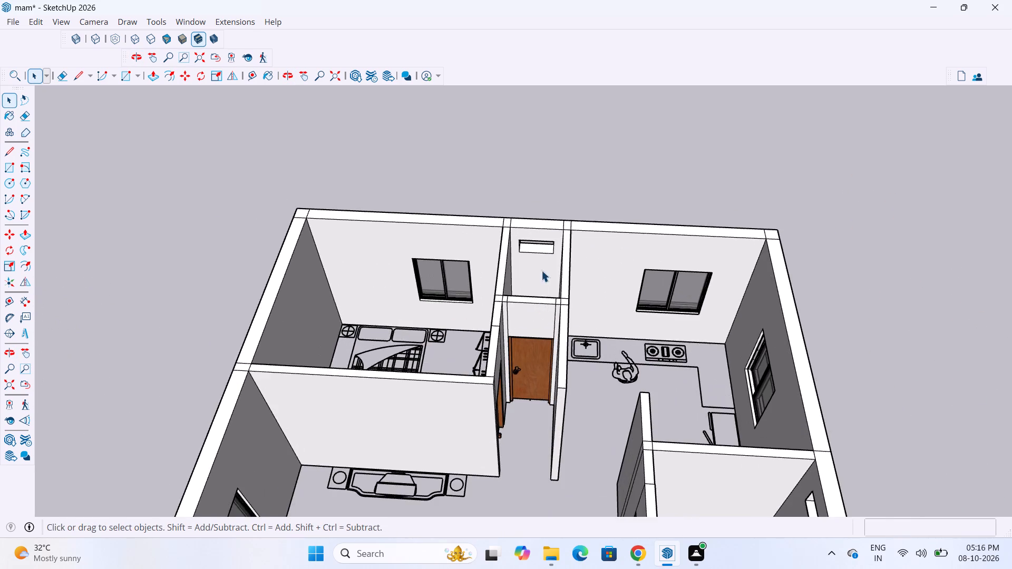
scroll(541, 266, "up", 8)
scroll(490, 243, "down", 9)
scroll(513, 193, "down", 5)
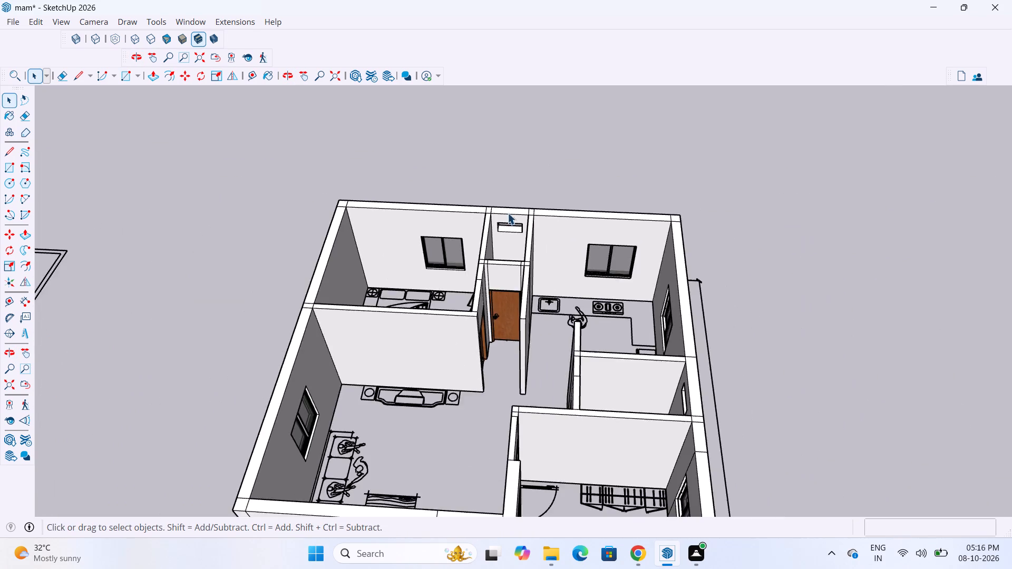
scroll(499, 212, "down", 5)
scroll(515, 360, "up", 1)
middle_click_drag(515, 359, 248, 281)
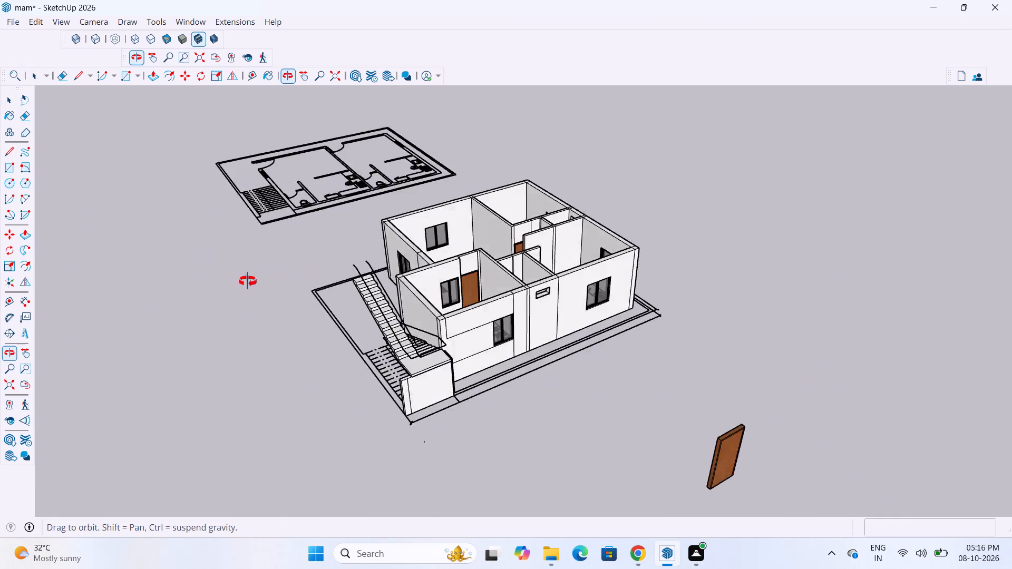
middle_click_drag(248, 281, 576, 318)
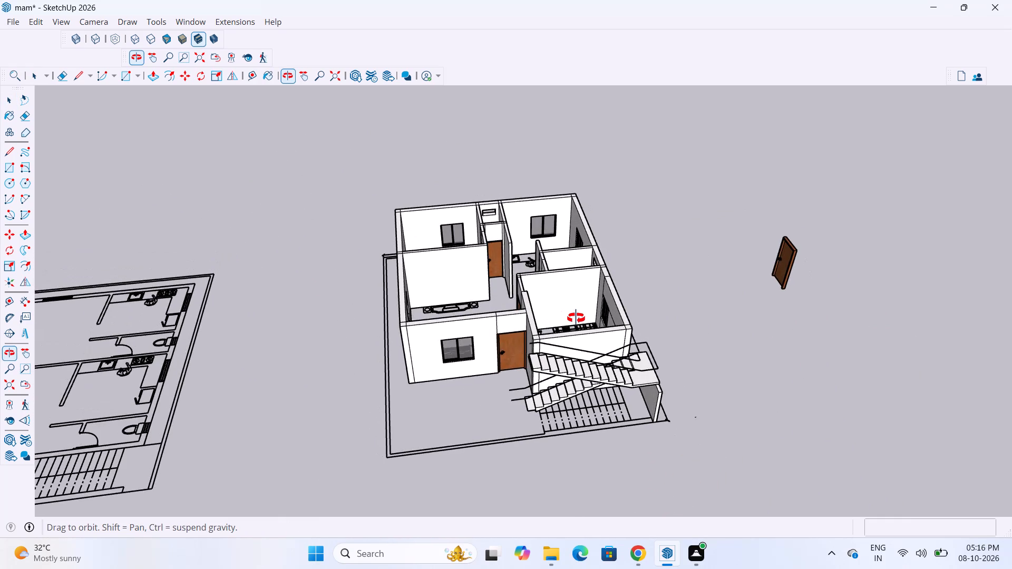
middle_click_drag(576, 318, 552, 352)
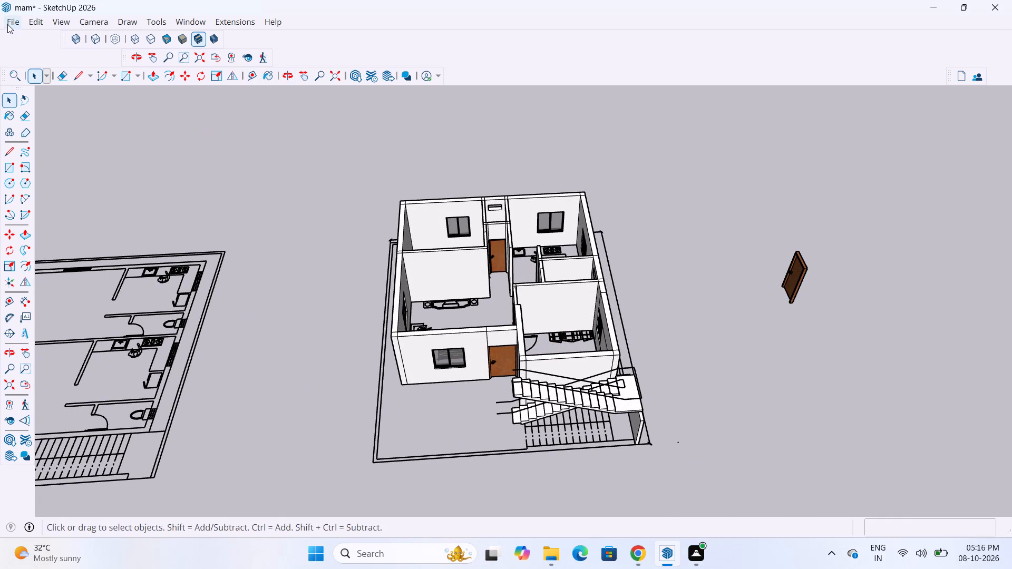
Save the house model under its existing name, mam.
left_click(8, 21)
left_click(309, 232)
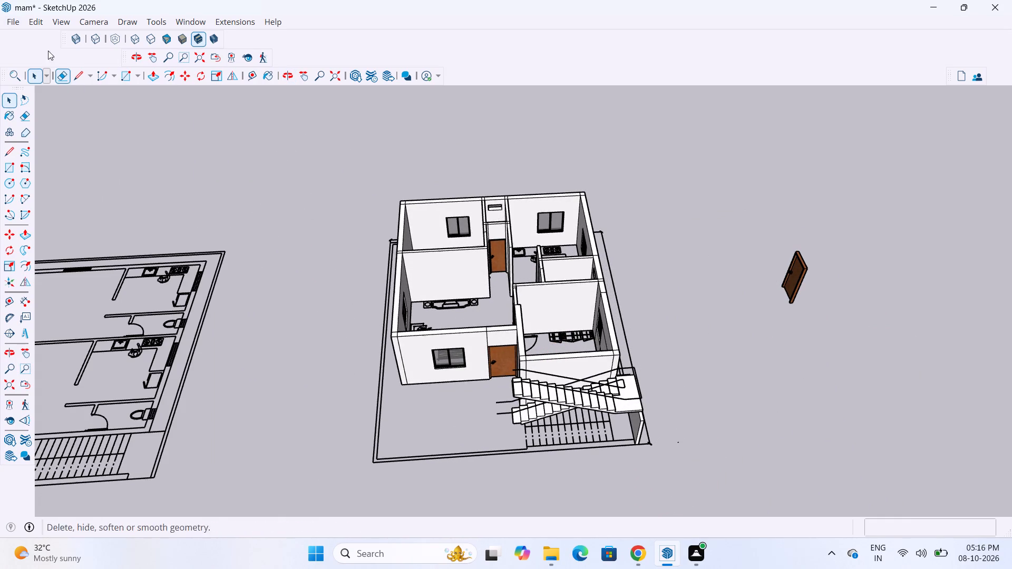
left_click(6, 19)
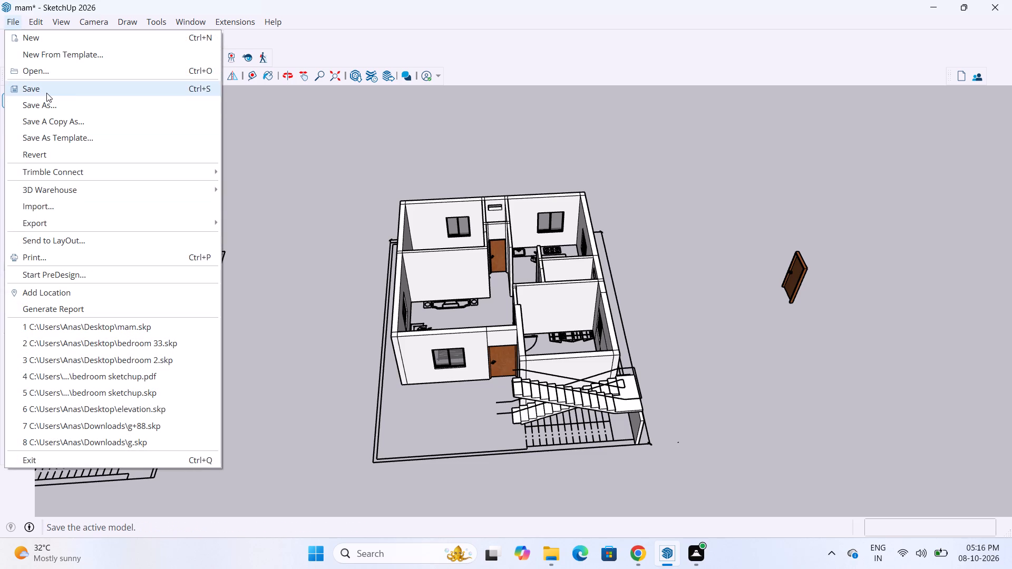
left_click_drag(46, 93, 60, 89)
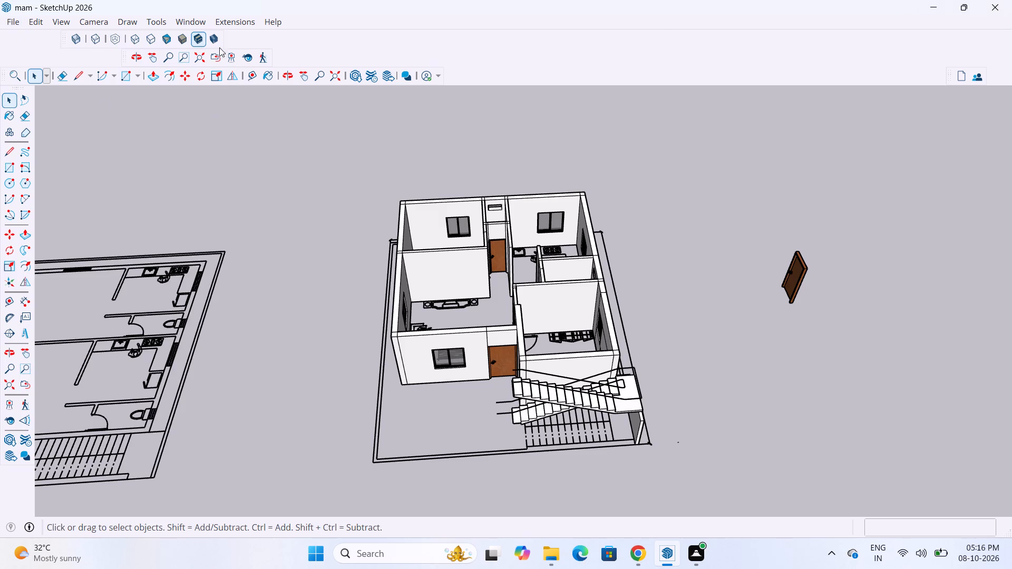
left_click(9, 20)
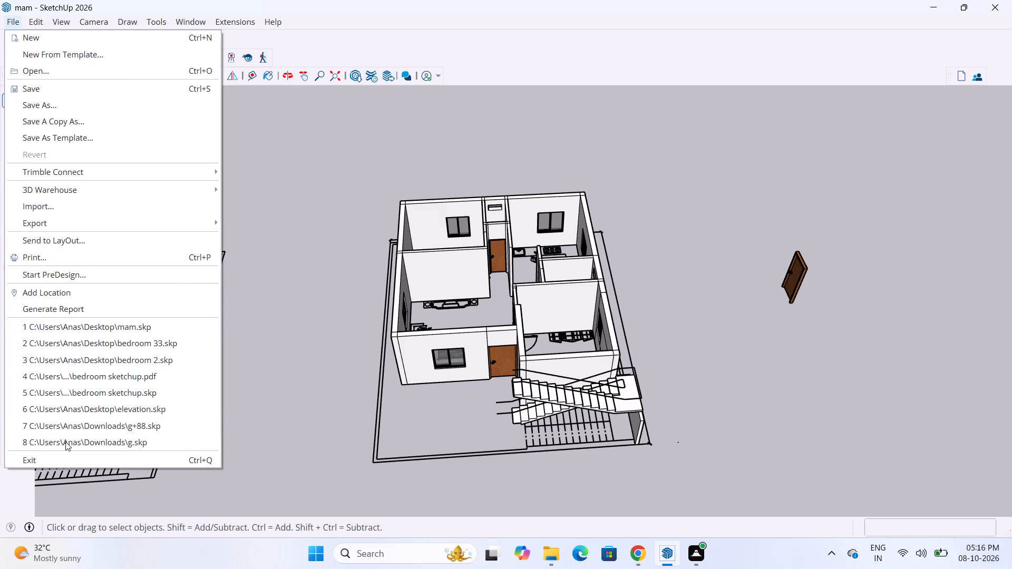
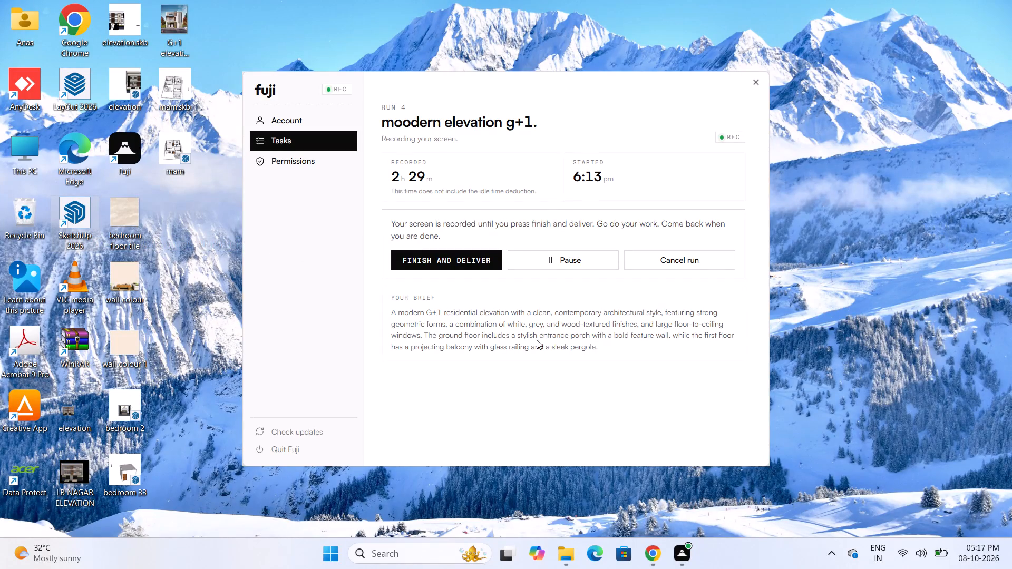
Launch SketchUp 2026 from the desktop.
double_click(75, 236)
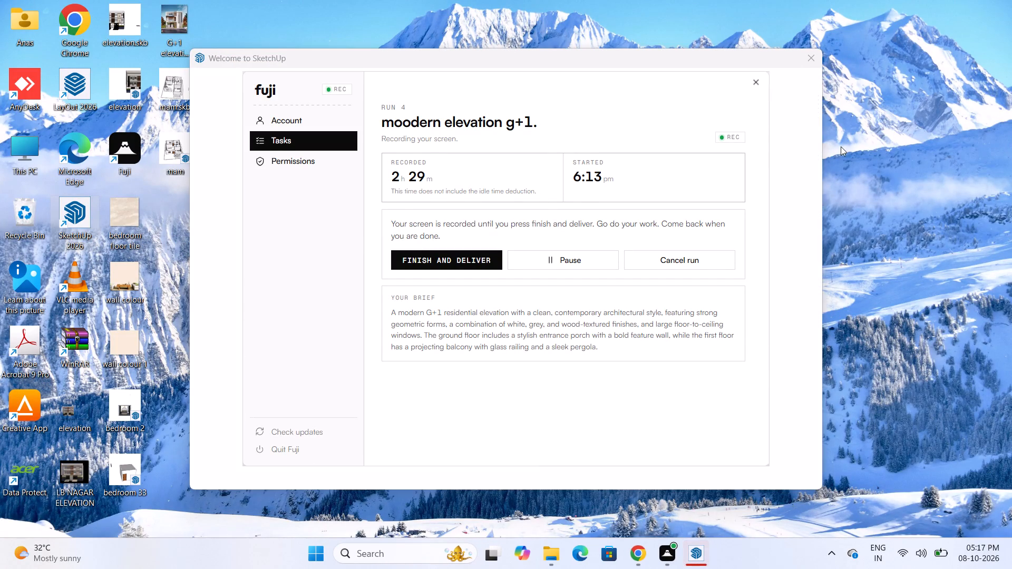
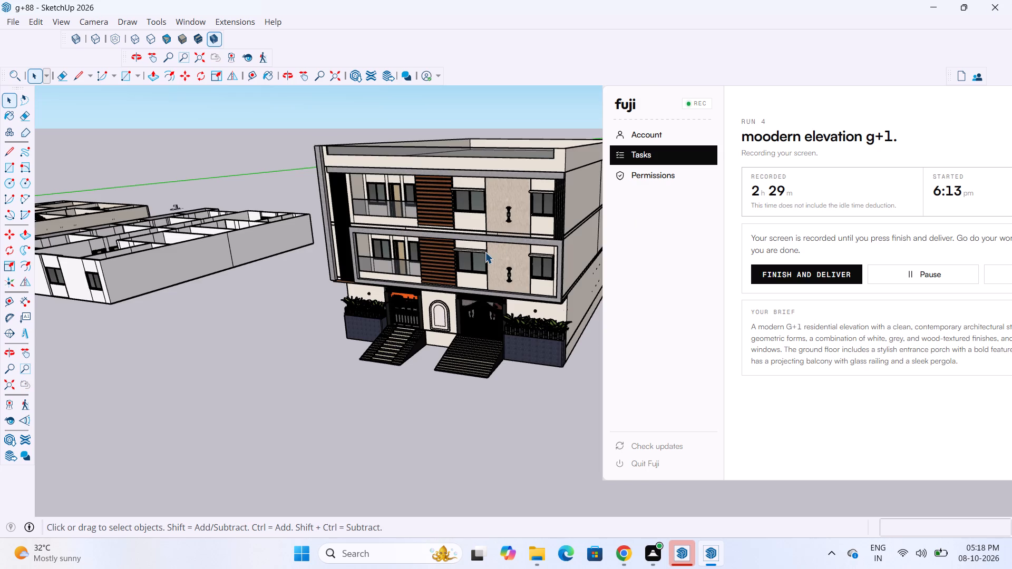
Copy the louvered ventilator window with exhaust fan from the tiled bathroom wall of the furnished floor plan in the g+88 model.
scroll(786, 303, "down", 1)
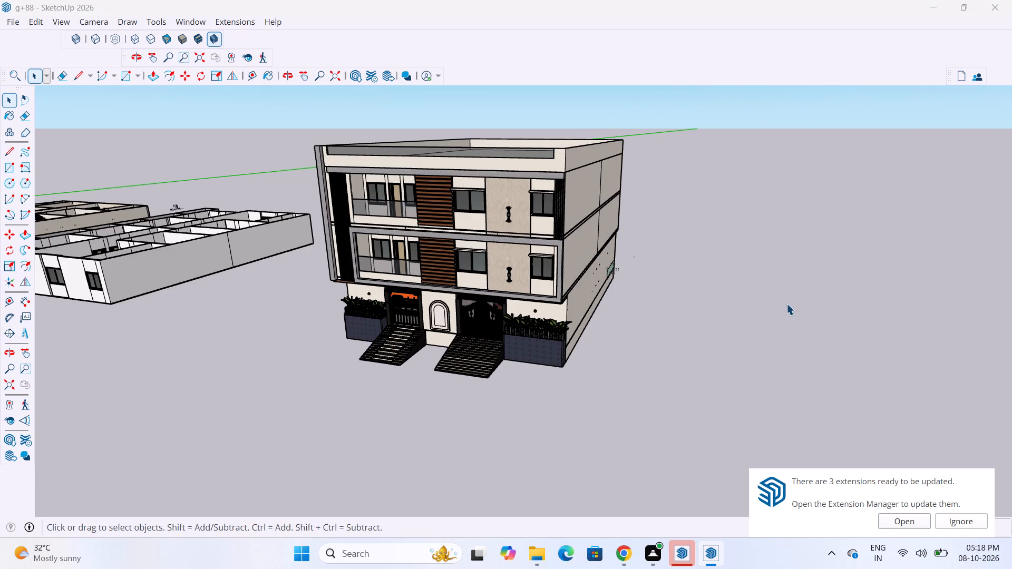
scroll(786, 303, "down", 11)
scroll(193, 280, "up", 3)
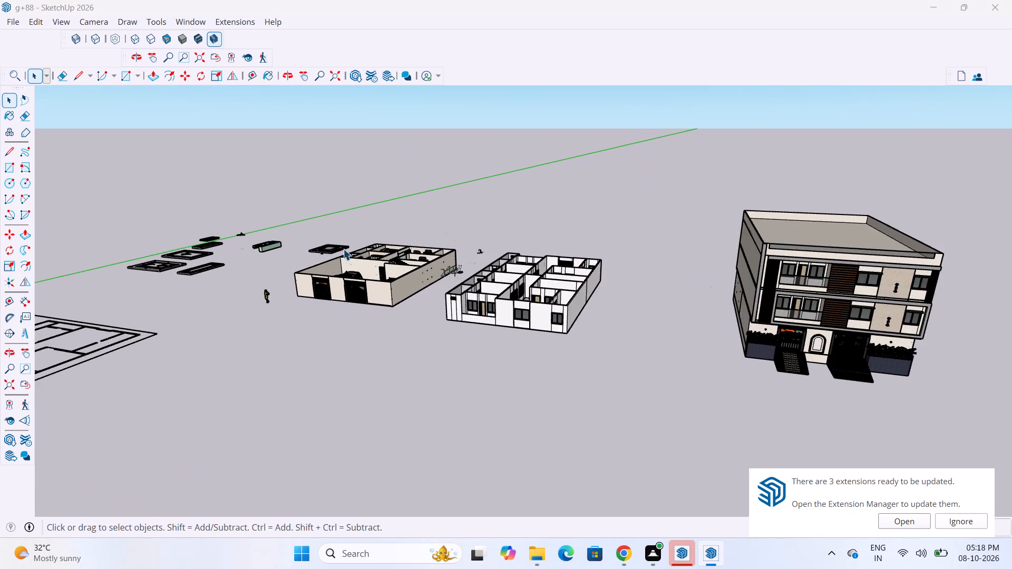
middle_click_drag(343, 256, 281, 352)
scroll(430, 188, "up", 16)
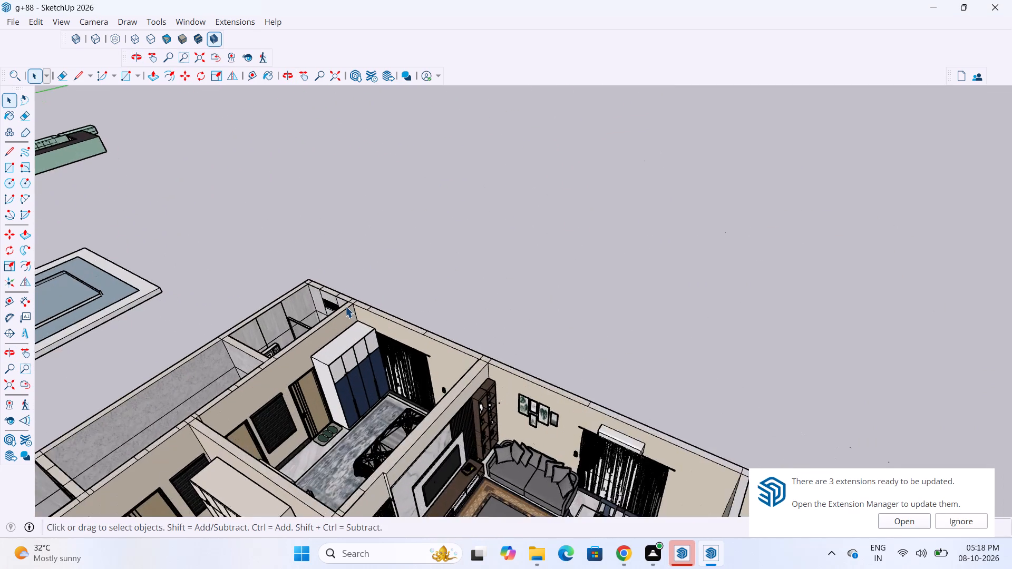
scroll(345, 306, "up", 1)
middle_click_drag(381, 306, 475, 292)
scroll(354, 321, "up", 20)
scroll(354, 321, "up", 2)
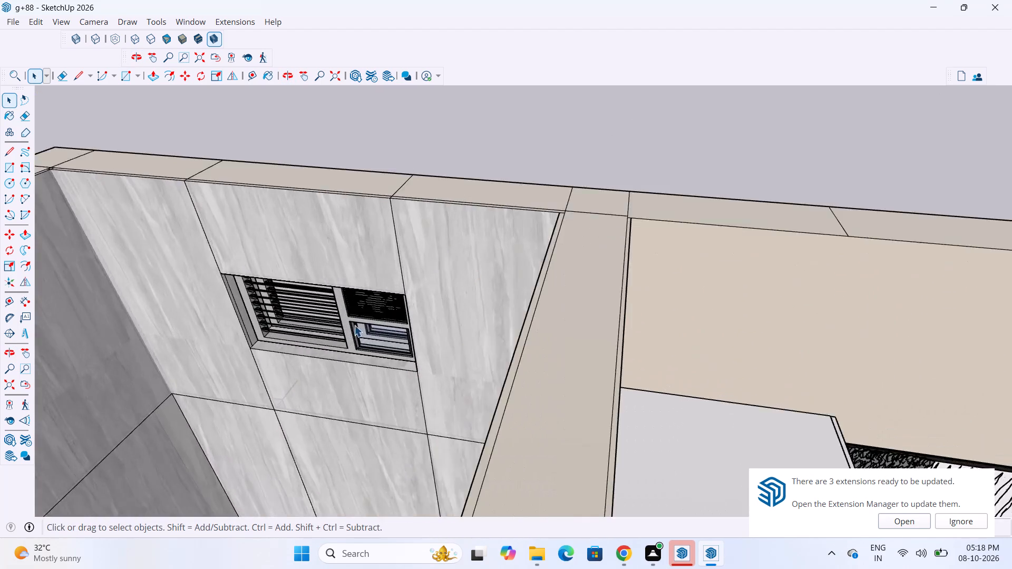
middle_click_drag(363, 322, 452, 231)
left_click(358, 321)
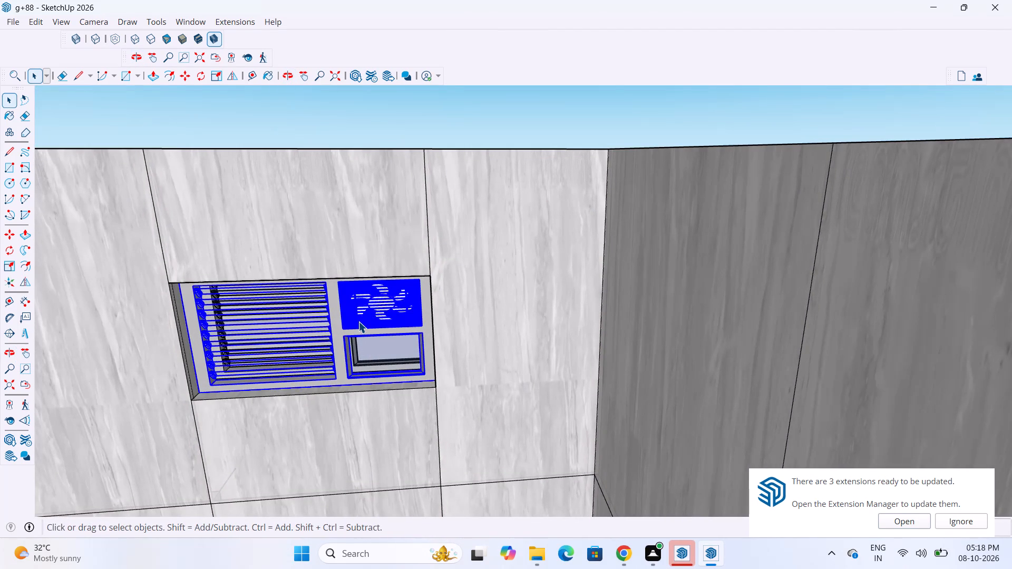
key("ctrl+c")
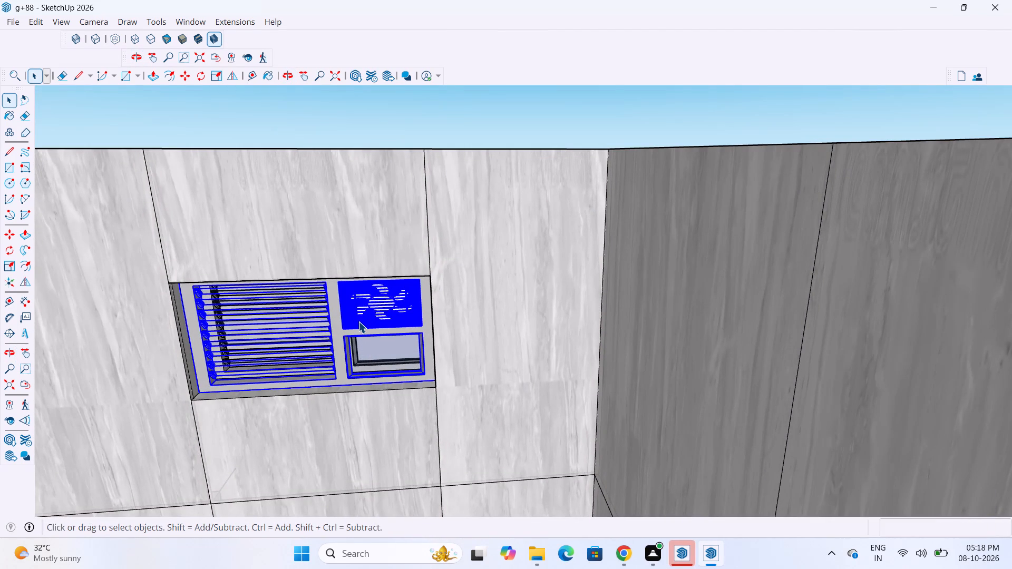
scroll(361, 298, "down", 3)
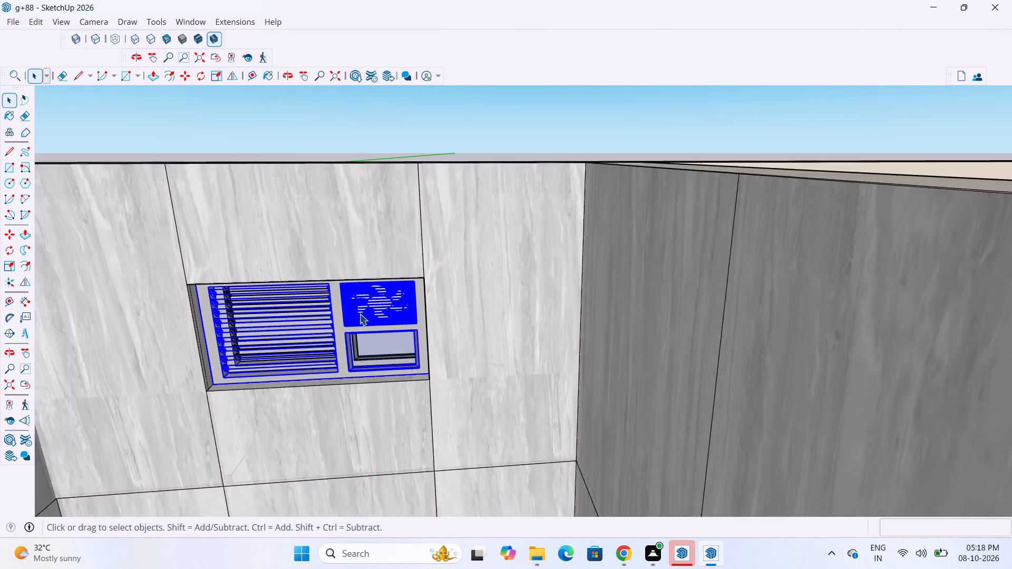
scroll(359, 313, "down", 6)
left_click(468, 171)
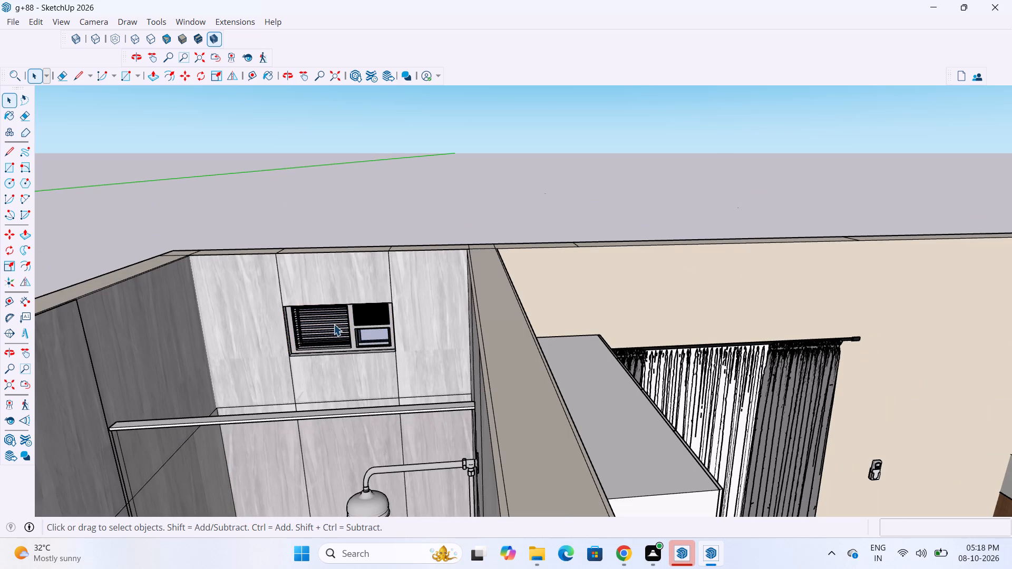
left_click(334, 324)
key("ctrl+c")
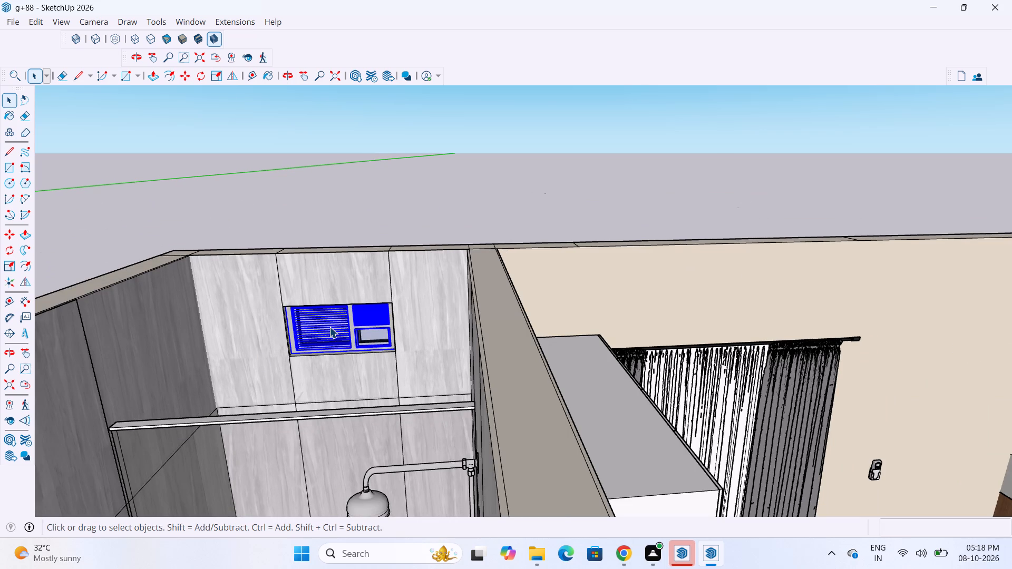
Exit the SketchUp session that holds the g+88 reference model.
left_click(17, 18)
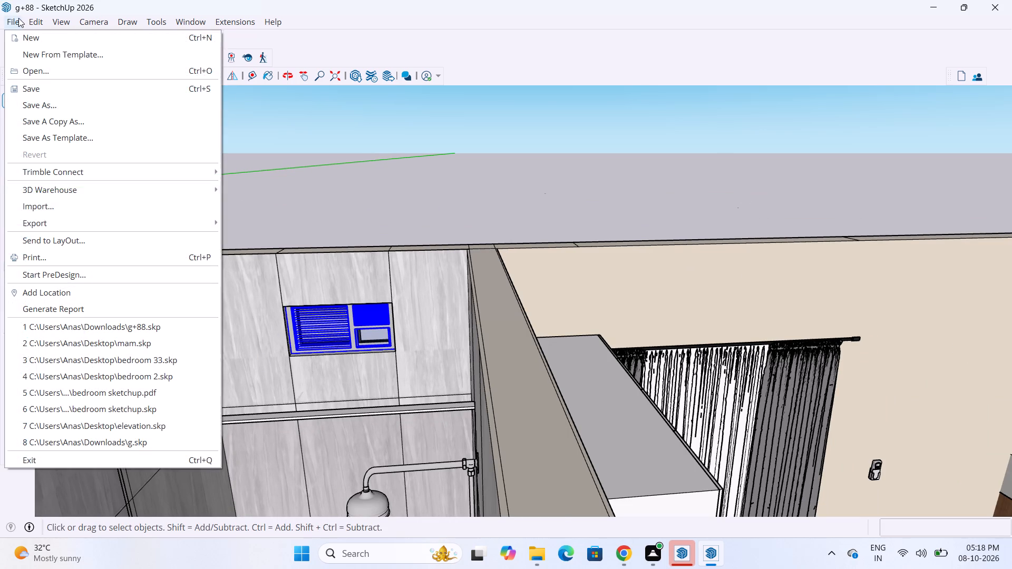
left_click(79, 455)
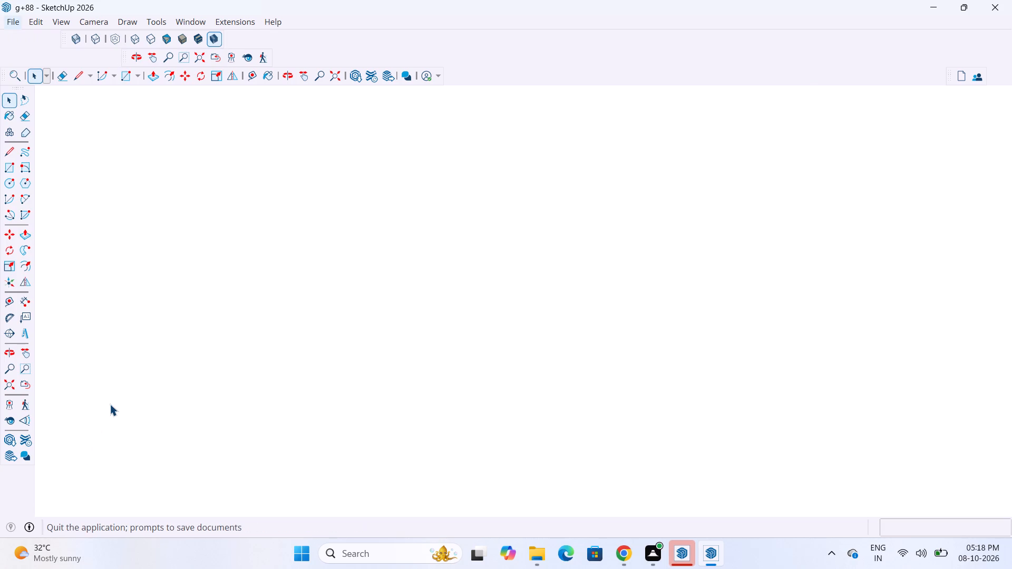
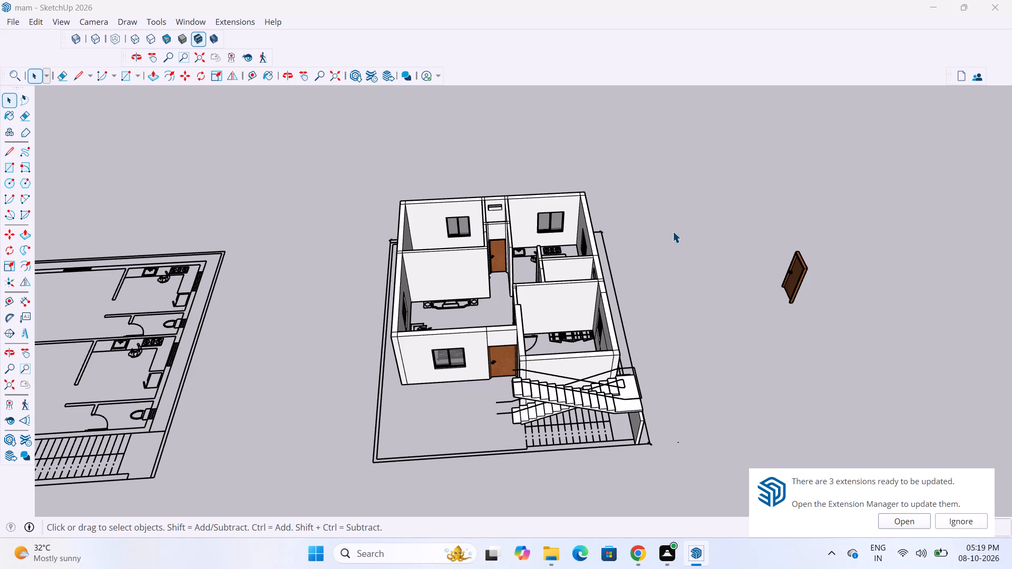
Paste the copied louvered ventilator window into the empty area beside the house model.
scroll(523, 282, "down", 4)
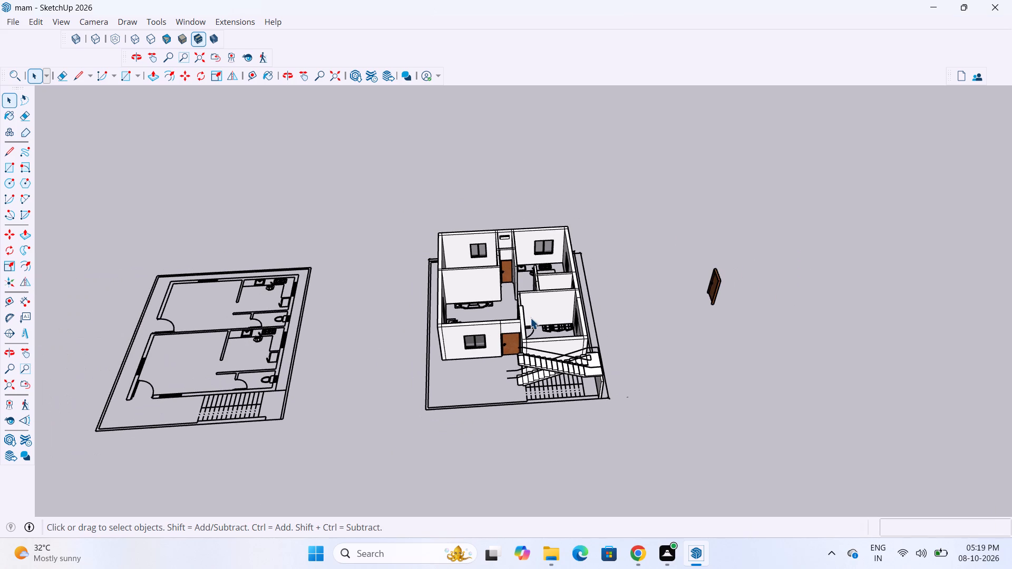
scroll(457, 397, "up", 2)
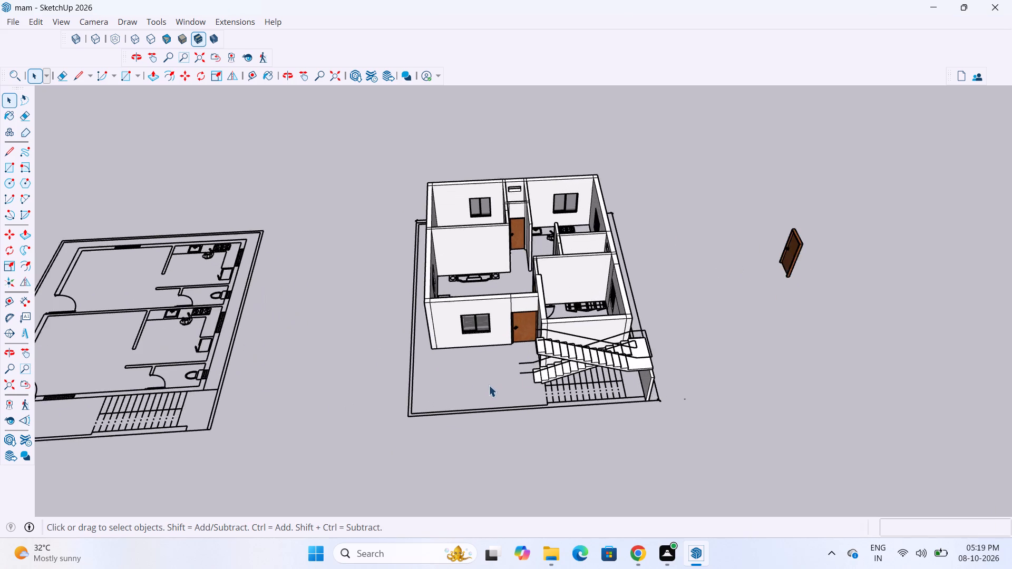
scroll(489, 385, "up", 2)
scroll(601, 354, "up", 6)
scroll(617, 423, "down", 7)
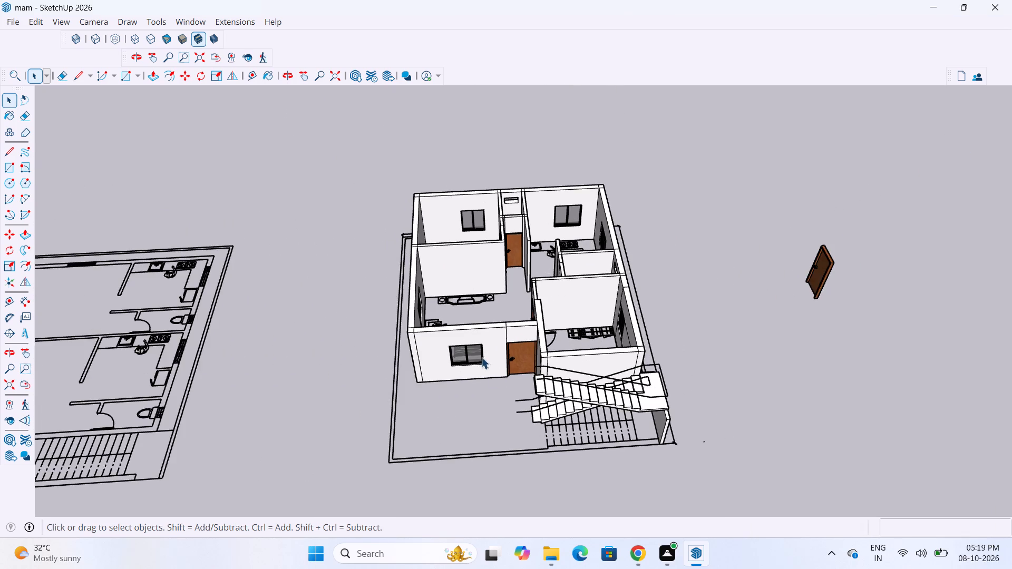
scroll(549, 258, "up", 3)
middle_click_drag(661, 286, 597, 269)
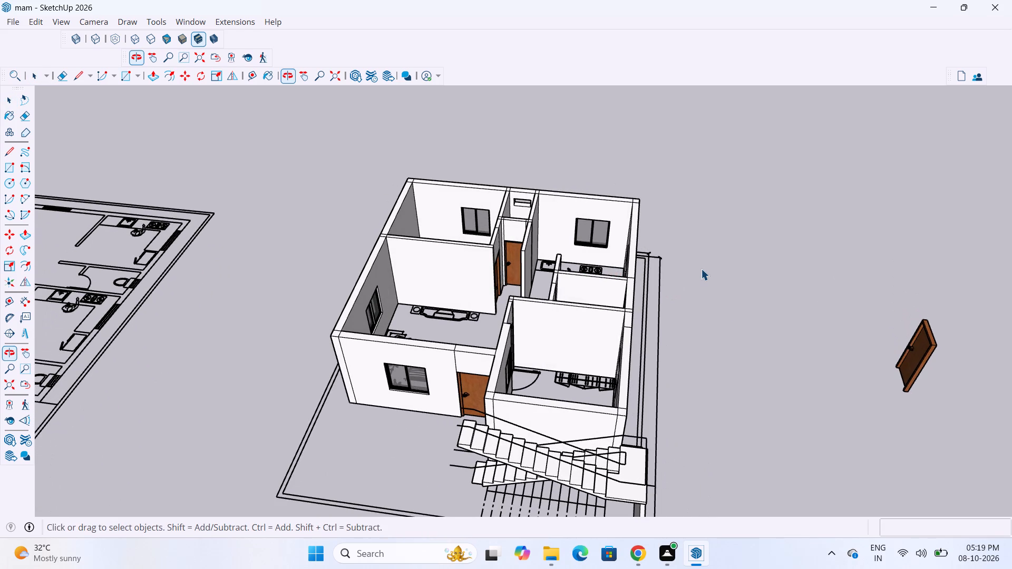
key("ctrl+v")
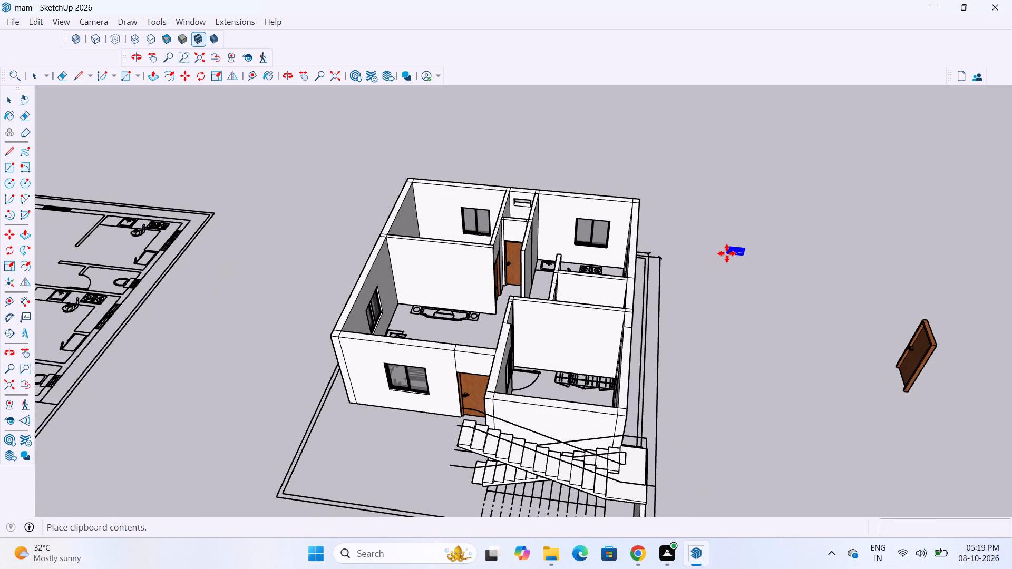
left_click(727, 253)
scroll(736, 251, "up", 6)
key("space")
scroll(738, 261, "up", 8)
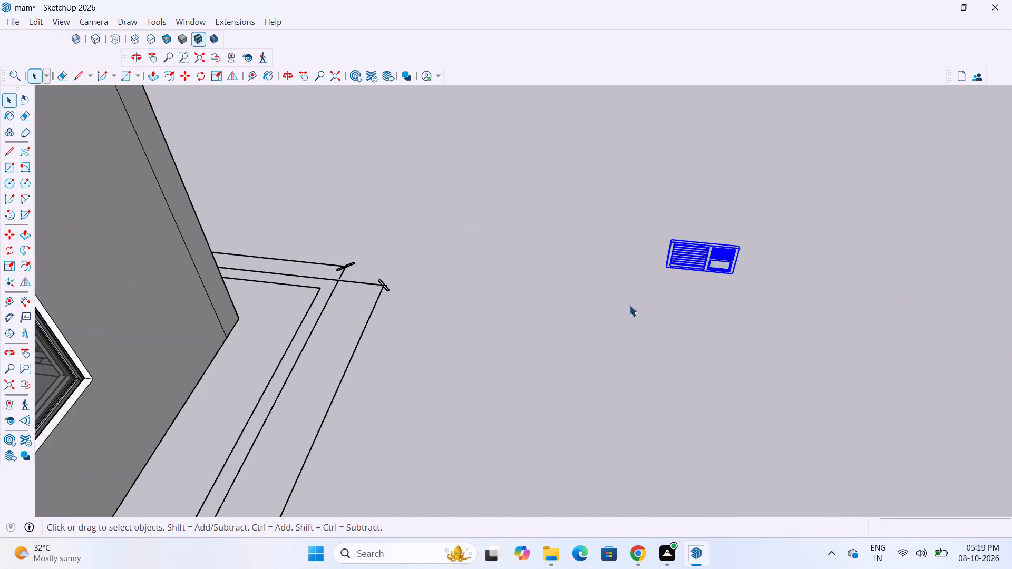
scroll(539, 269, "down", 6)
left_click(575, 369)
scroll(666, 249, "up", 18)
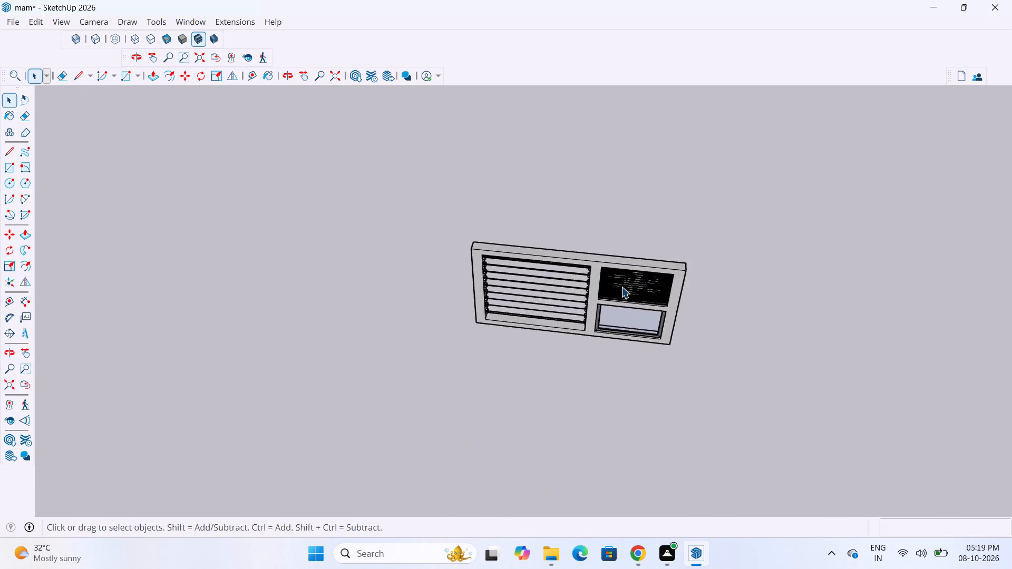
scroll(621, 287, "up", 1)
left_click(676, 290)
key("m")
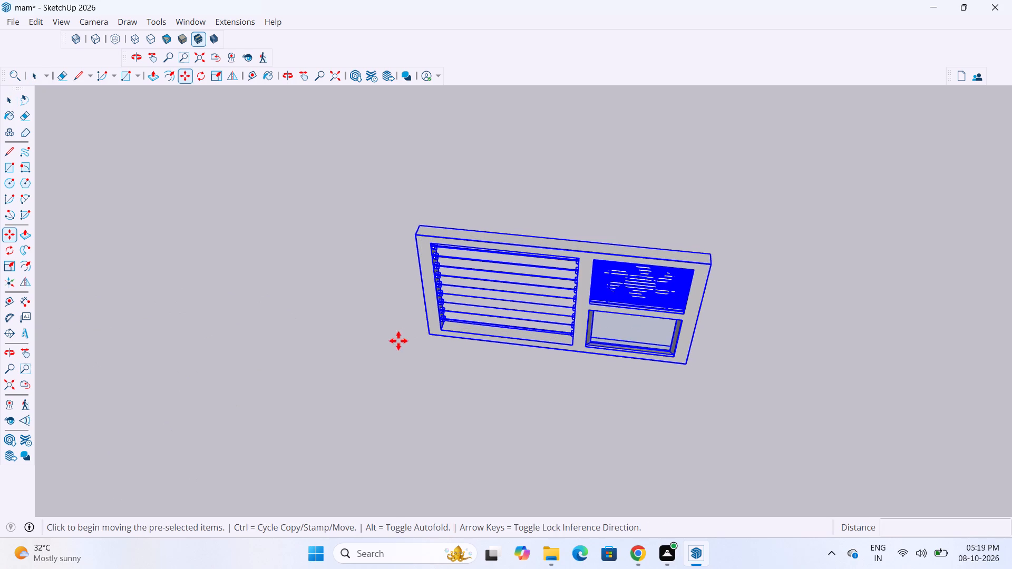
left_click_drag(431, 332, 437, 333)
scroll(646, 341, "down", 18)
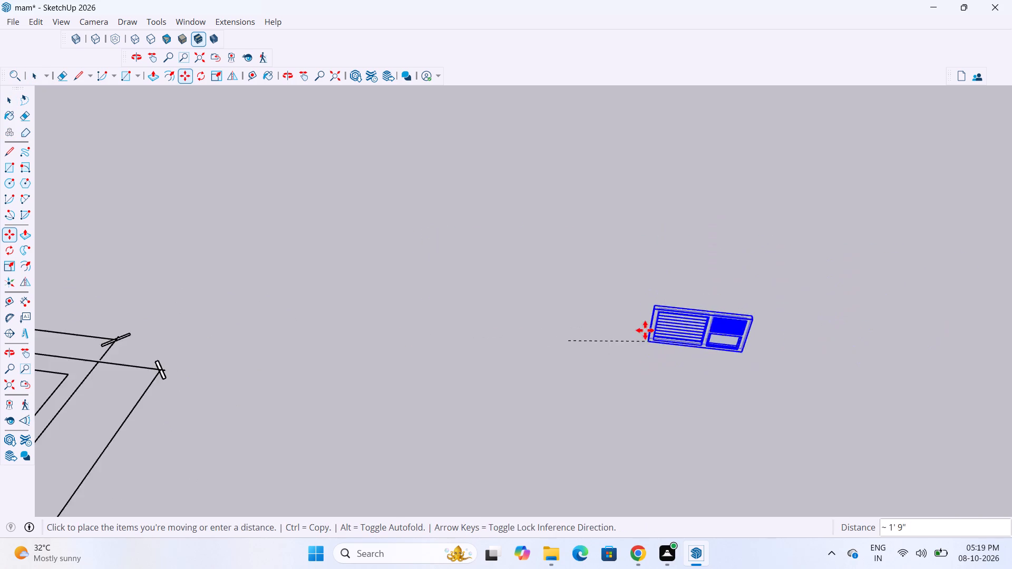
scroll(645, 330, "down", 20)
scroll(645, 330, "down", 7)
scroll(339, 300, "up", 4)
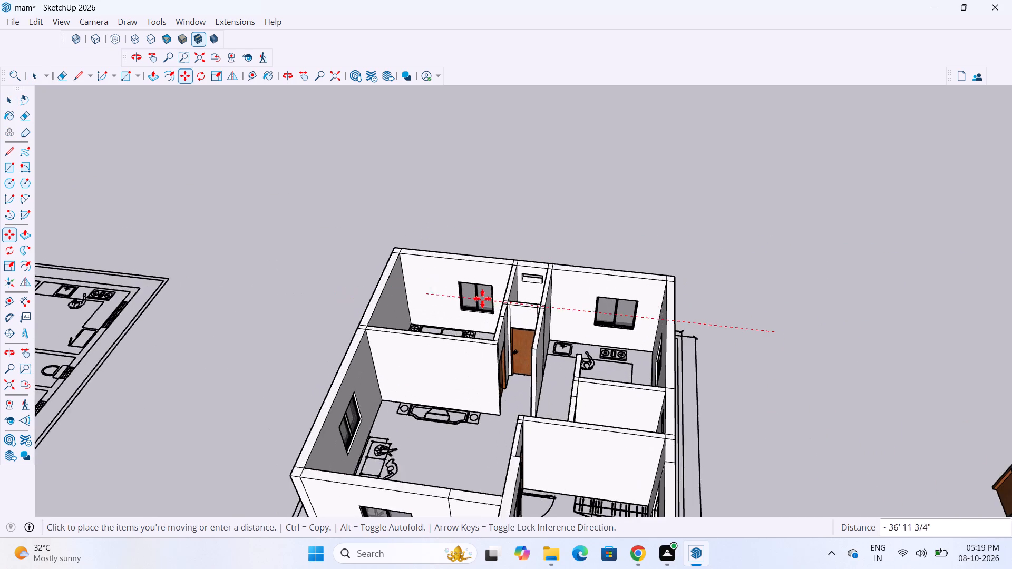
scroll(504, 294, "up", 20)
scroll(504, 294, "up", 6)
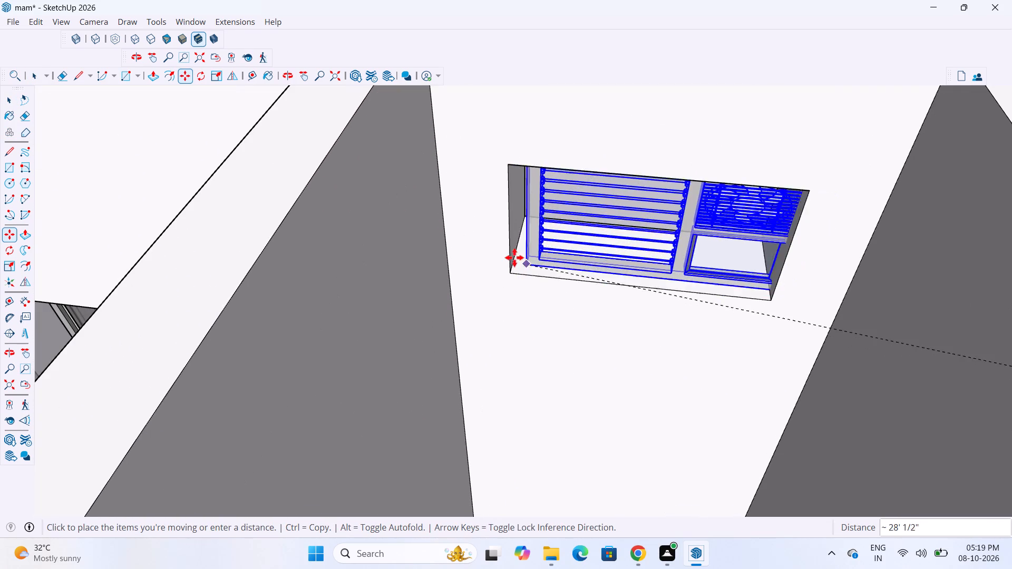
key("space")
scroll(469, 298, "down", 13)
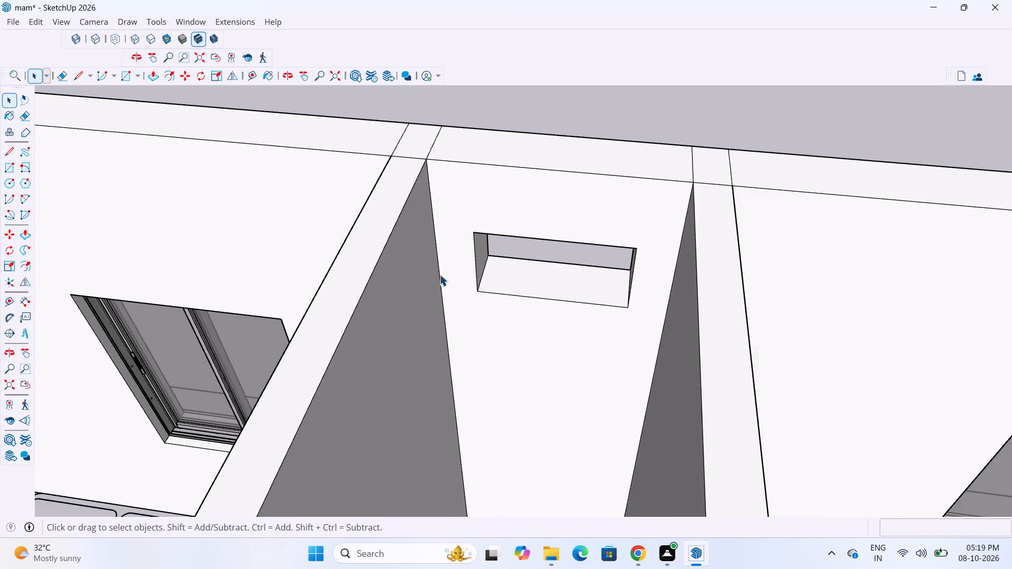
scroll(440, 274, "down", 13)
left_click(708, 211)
Create a guide line 2" in from the bottom inner edge of the bathroom ventilator opening.
scroll(462, 238, "up", 9)
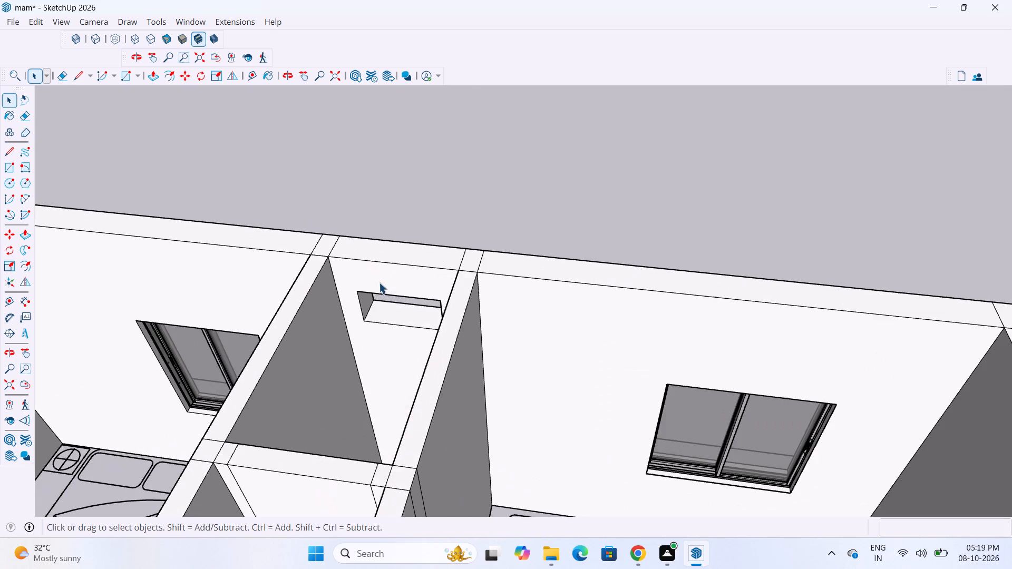
middle_click_drag(398, 279, 456, 251)
scroll(425, 298, "up", 7)
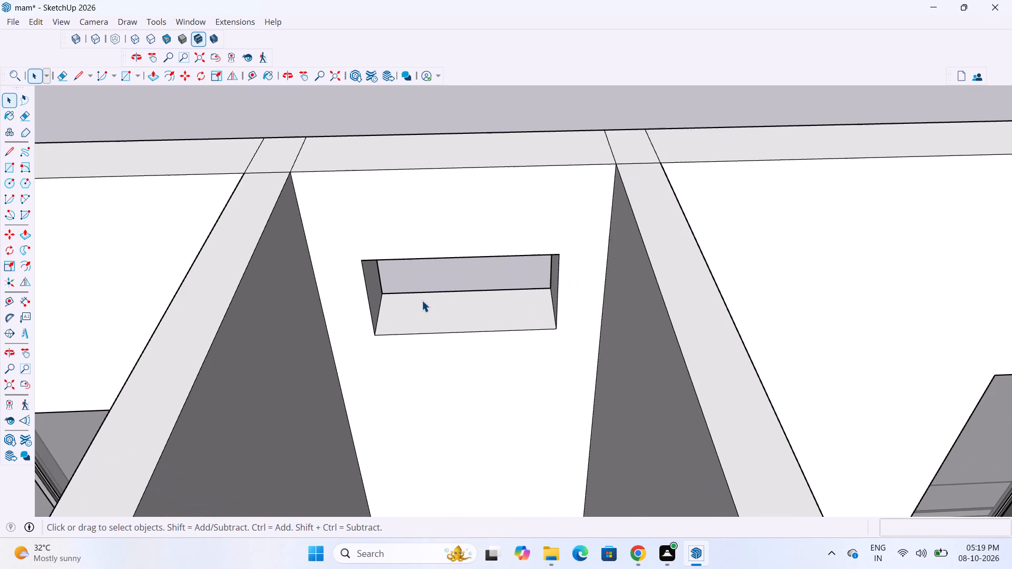
key("t")
left_click(428, 330)
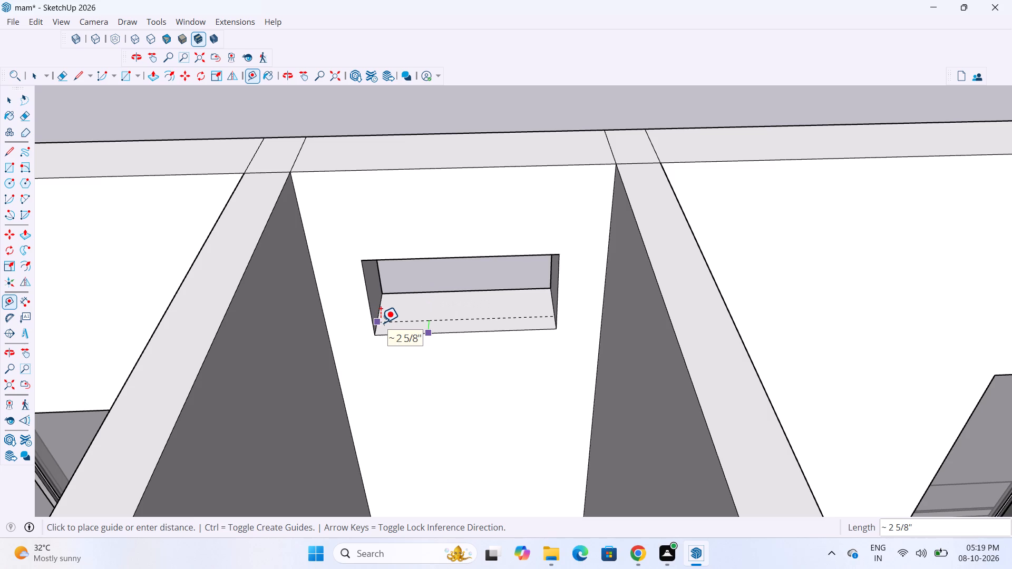
type("2\"")
key("Return")
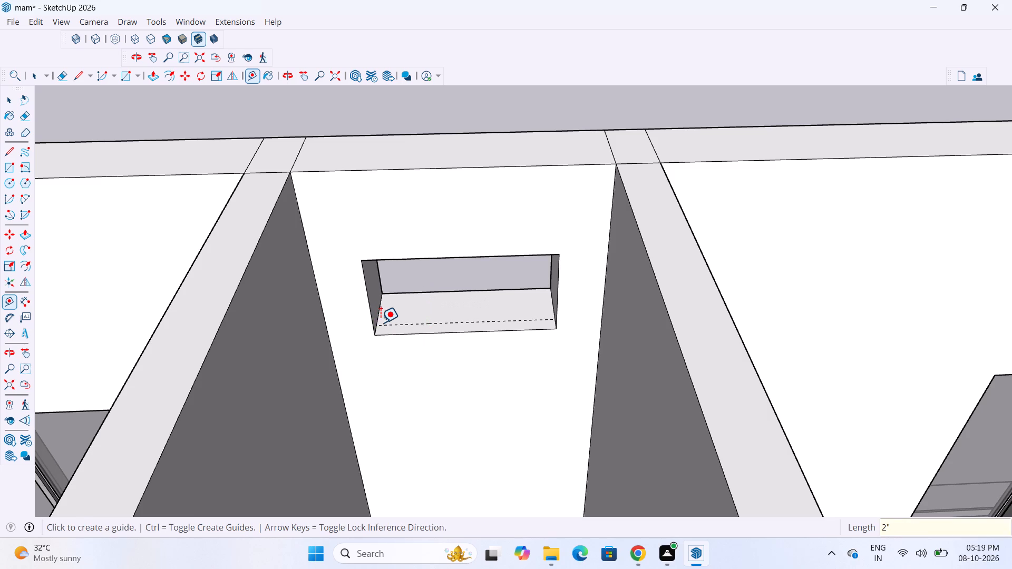
Move the ventilator window by its bottom corner into the bathroom wall opening, aligning that corner with the guide line.
scroll(305, 334, "down", 17)
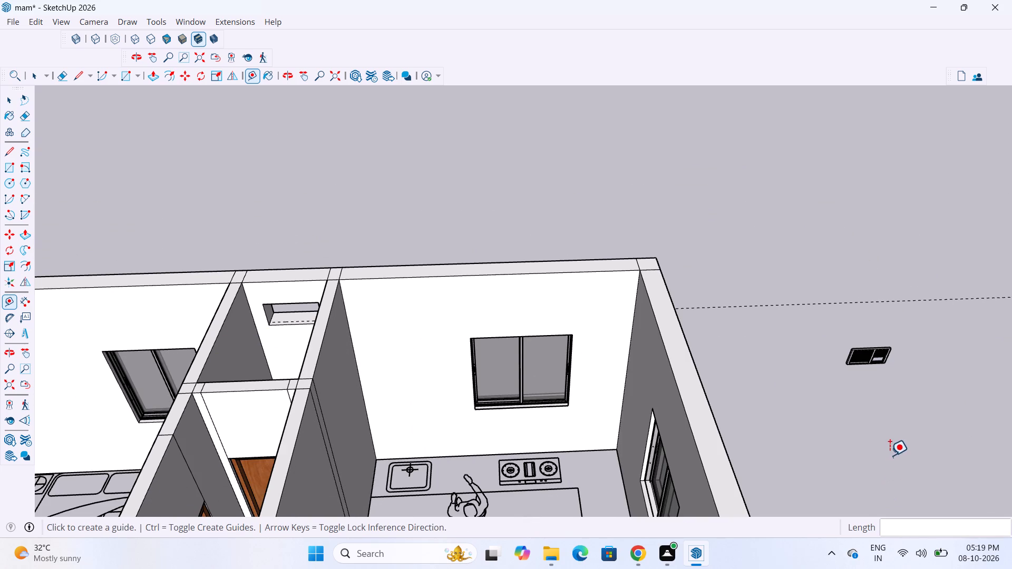
key("space")
left_click(874, 357)
key("m")
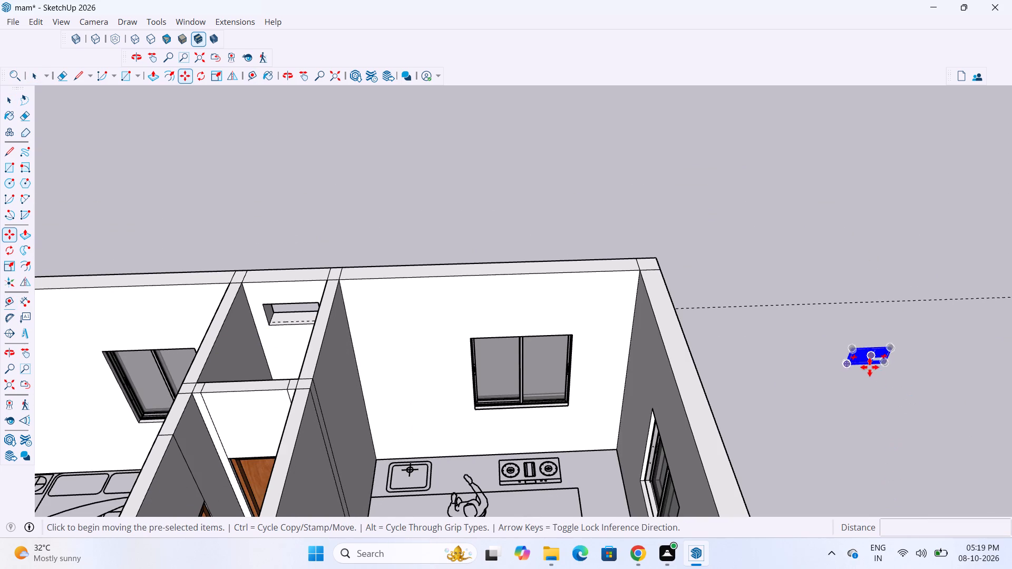
scroll(869, 367, "up", 11)
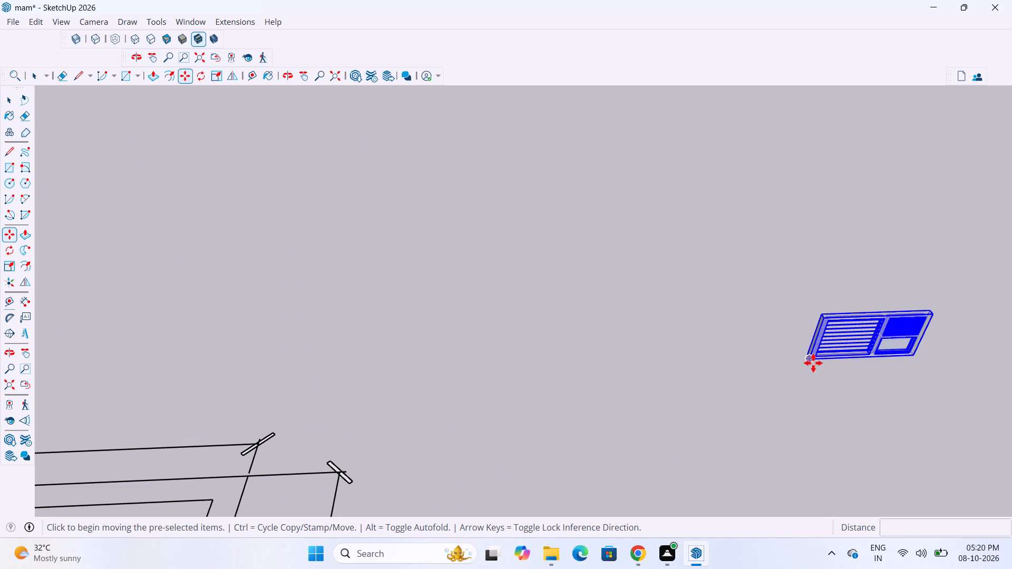
left_click(813, 363)
scroll(743, 381, "down", 17)
scroll(325, 345, "up", 3)
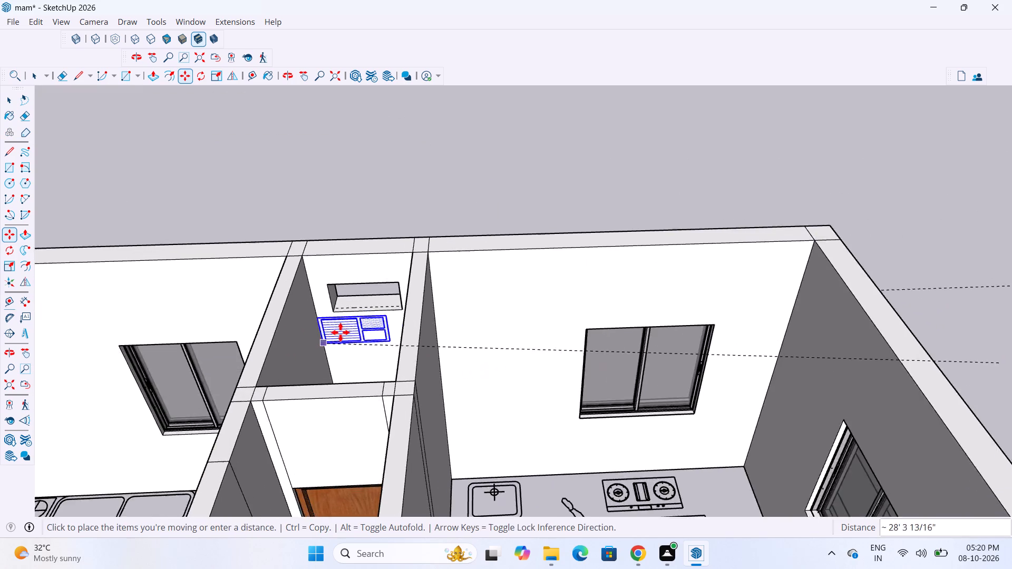
scroll(340, 332, "up", 20)
scroll(340, 332, "up", 6)
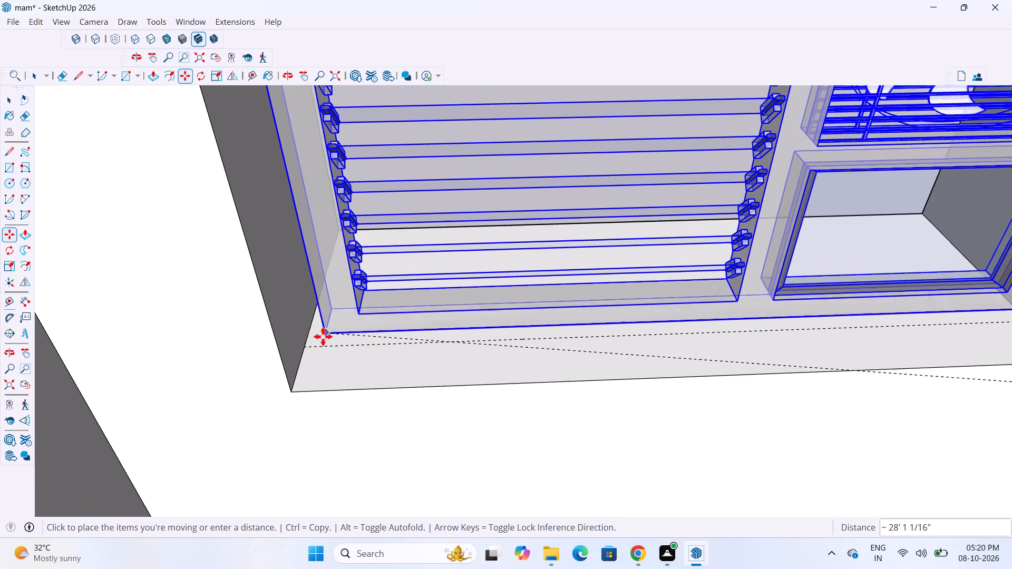
left_click(306, 348)
scroll(327, 456, "down", 13)
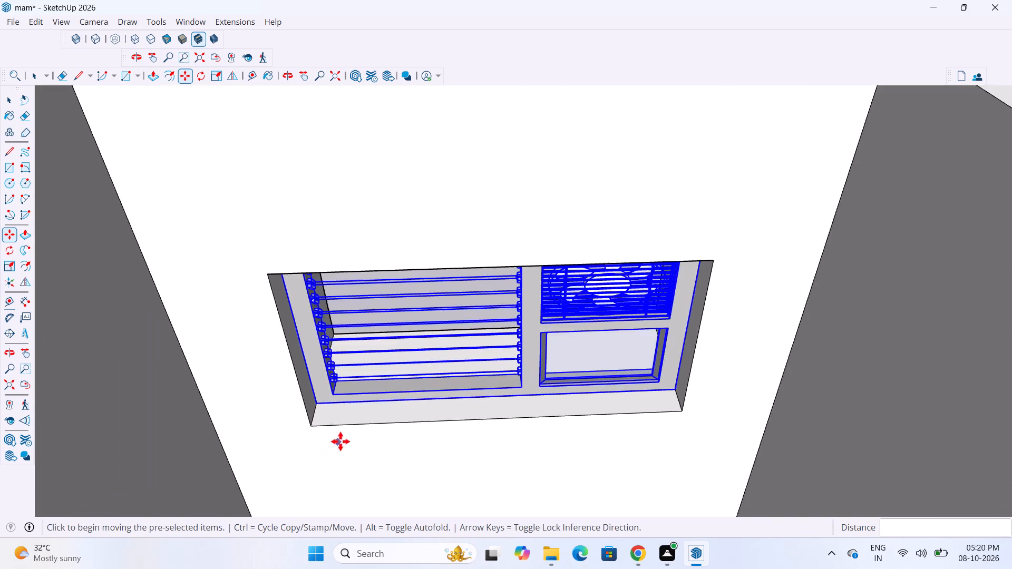
Scale the ventilator's depth within the wall opening by about 3.65 along the green axis.
scroll(340, 442, "down", 7)
middle_click_drag(614, 405, 56, 482)
scroll(460, 292, "up", 8)
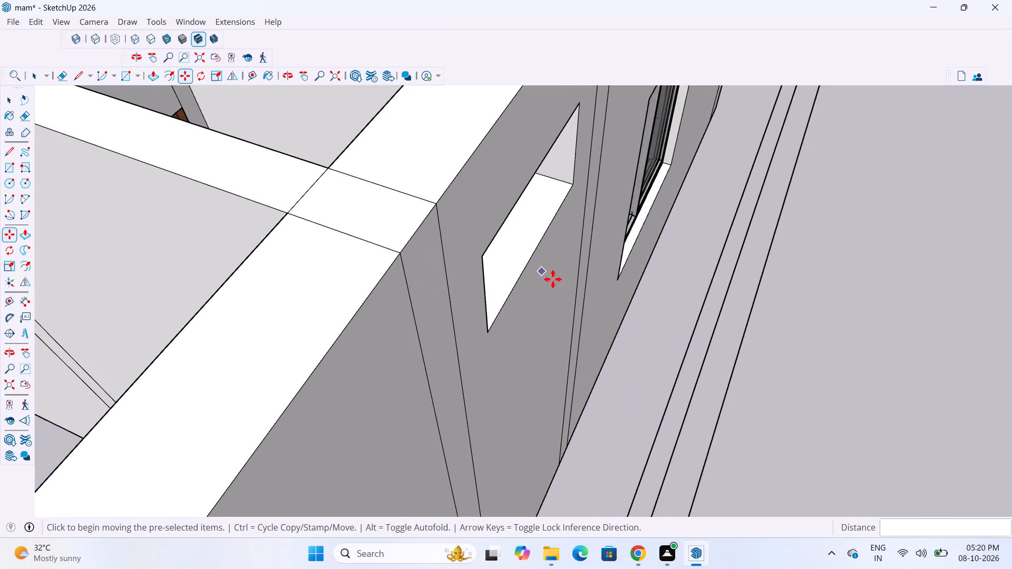
middle_click_drag(592, 304, 502, 356)
scroll(290, 364, "up", 2)
middle_click_drag(388, 362, 362, 231)
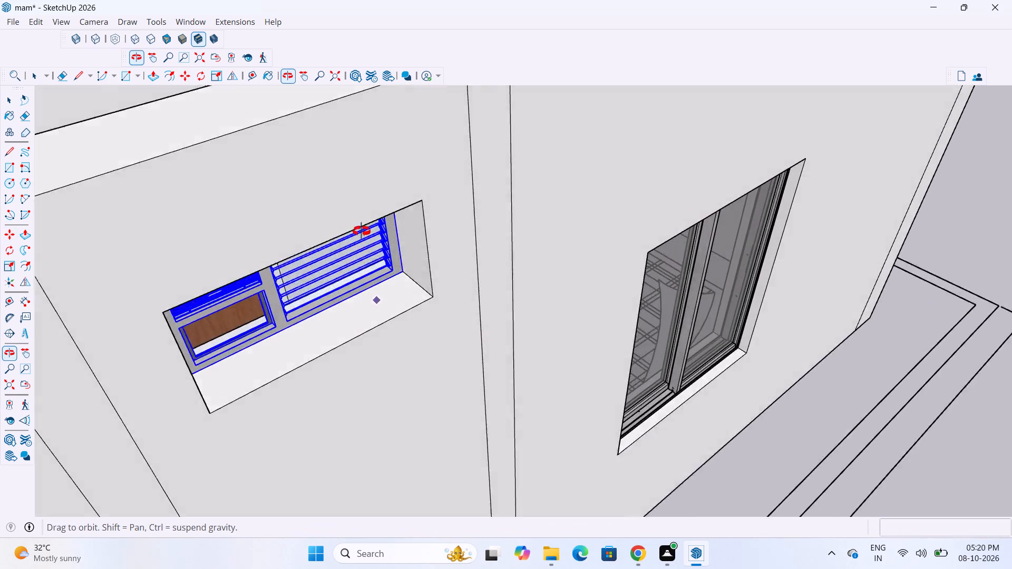
middle_click_drag(362, 231, 371, 217)
scroll(295, 279, "up", 3)
key("s")
scroll(303, 297, "up", 3)
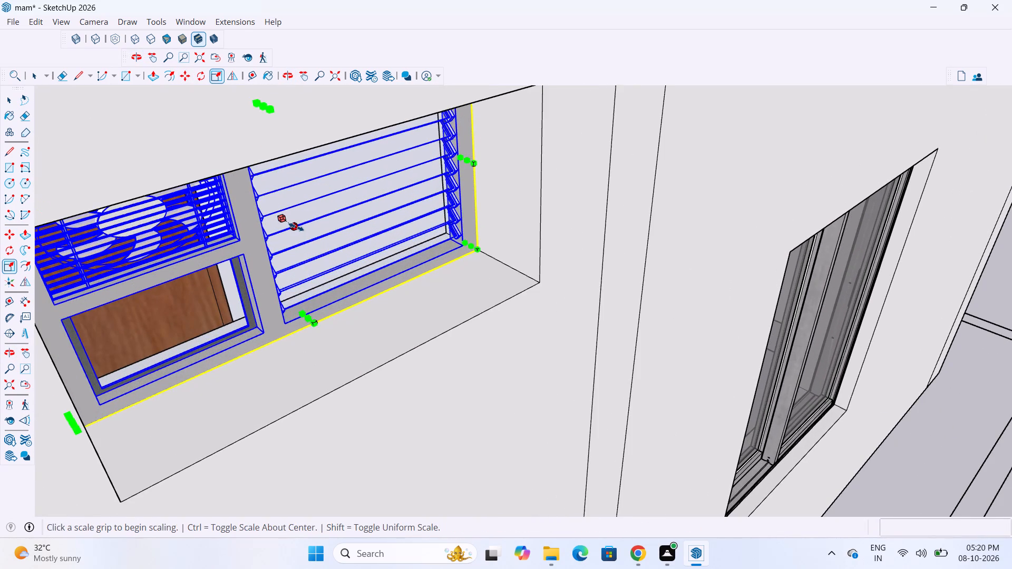
left_click(296, 227)
left_click(334, 246)
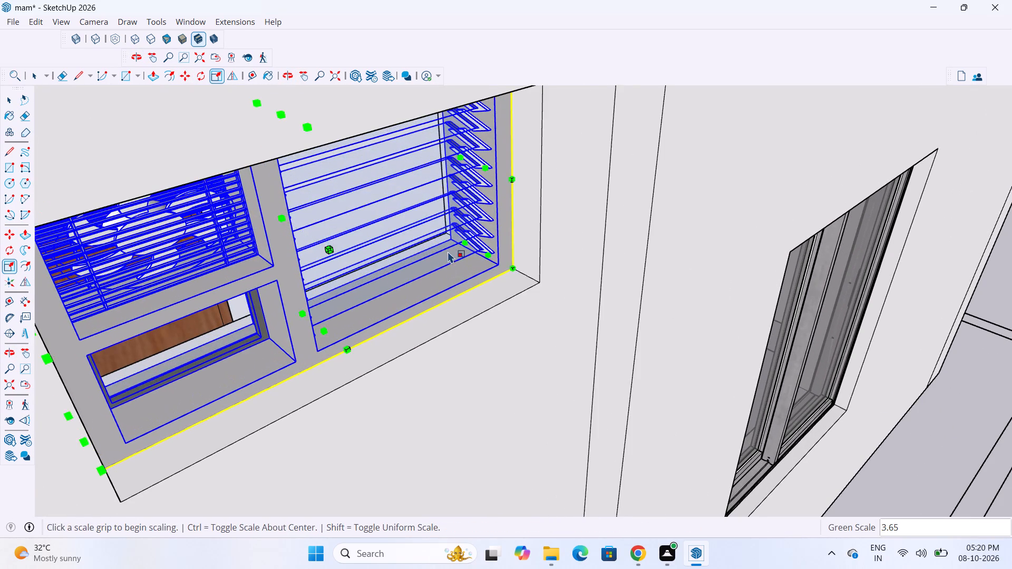
scroll(432, 281, "down", 8)
middle_click_drag(408, 332, 586, 362)
scroll(518, 376, "down", 9)
key("space")
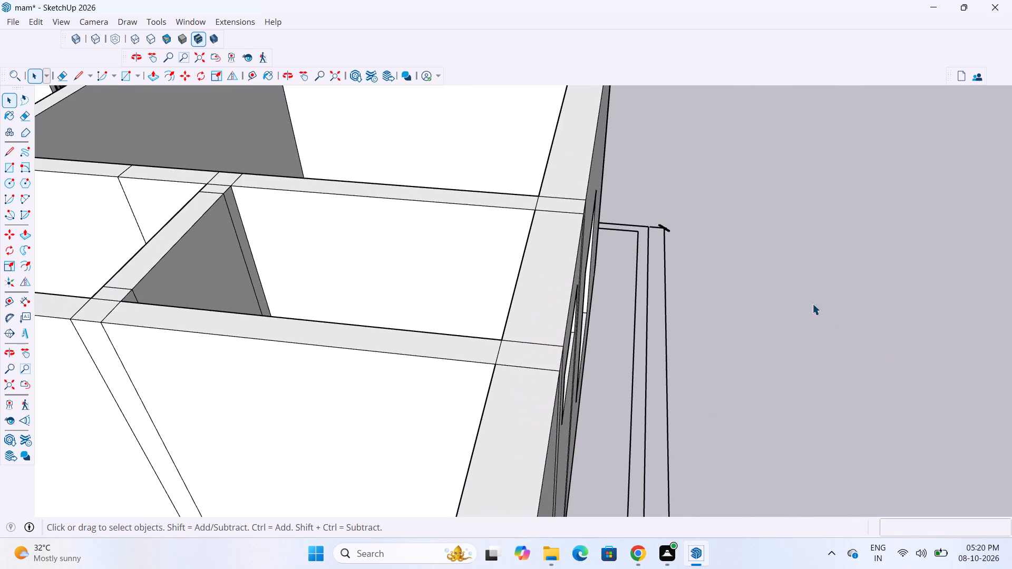
left_click(812, 303)
Delete all the dashed guide lines in the model.
scroll(517, 370, "down", 10)
middle_click_drag(447, 363, 737, 368)
scroll(539, 315, "down", 11)
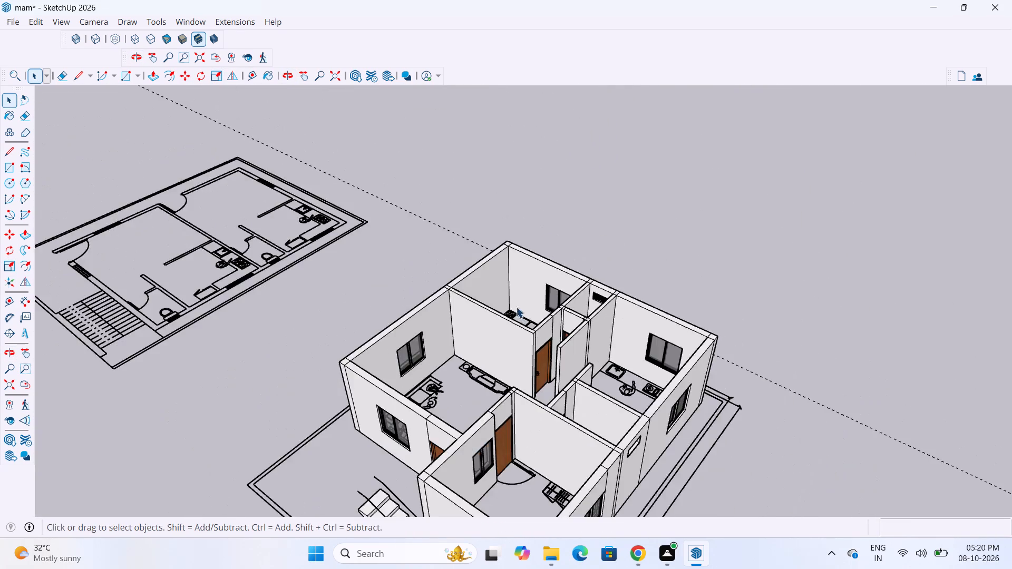
scroll(516, 307, "down", 5)
middle_click_drag(499, 309, 544, 316)
scroll(640, 390, "up", 4)
scroll(624, 339, "down", 11)
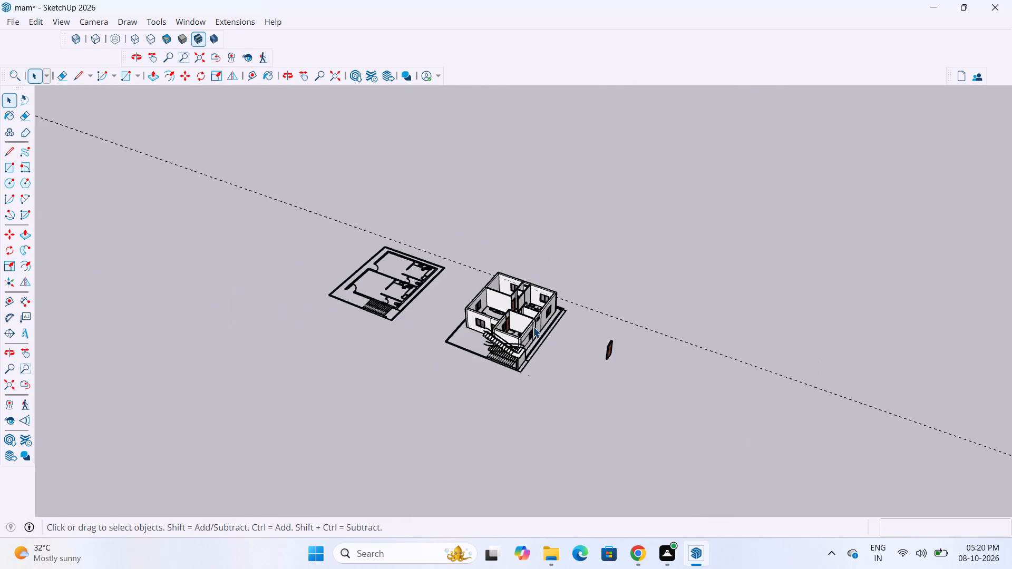
scroll(533, 327, "down", 3)
scroll(598, 353, "up", 8)
middle_click_drag(496, 297, 668, 322)
scroll(522, 303, "up", 7)
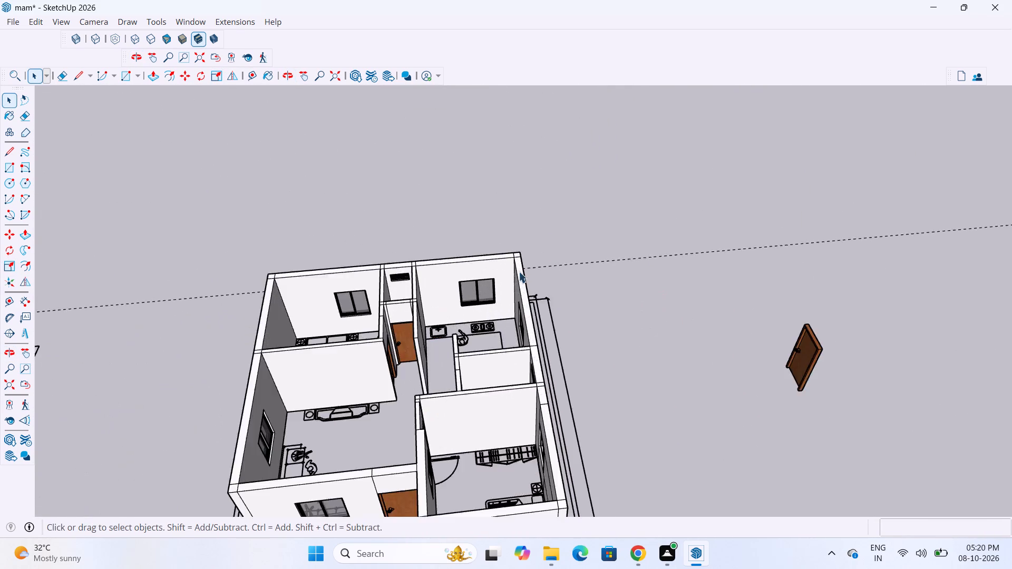
scroll(519, 271, "up", 8)
scroll(659, 291, "down", 8)
left_click(675, 367)
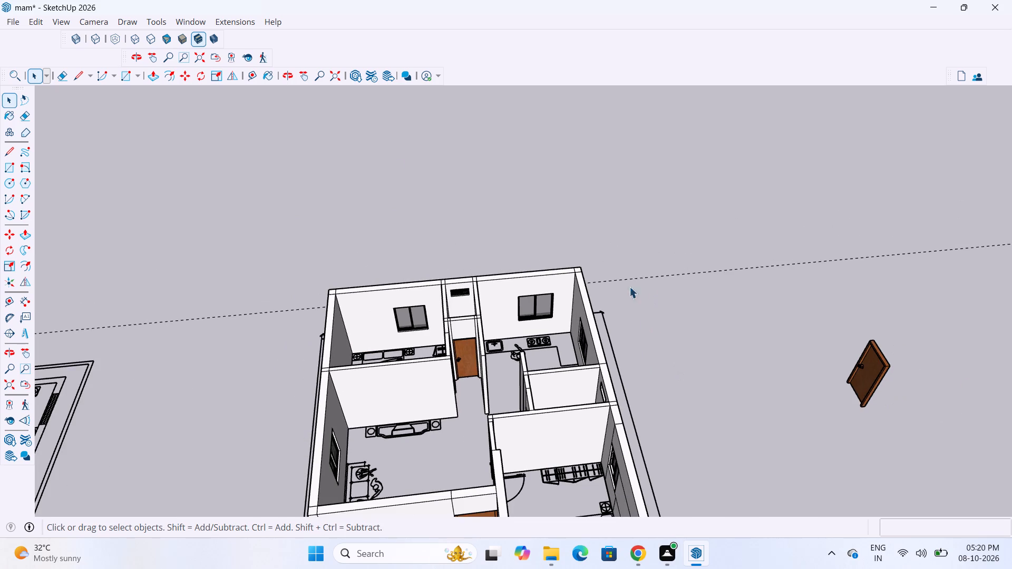
left_click(35, 27)
left_click(71, 150)
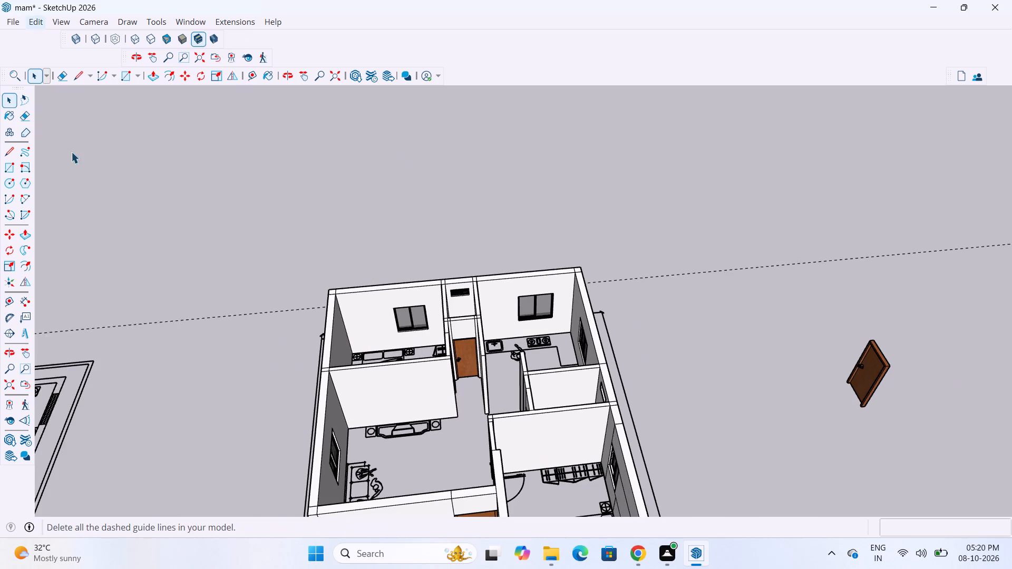
Delete the spare brown door standing in the empty area beside the house.
scroll(588, 203, "down", 9)
middle_click_drag(609, 272, 557, 272)
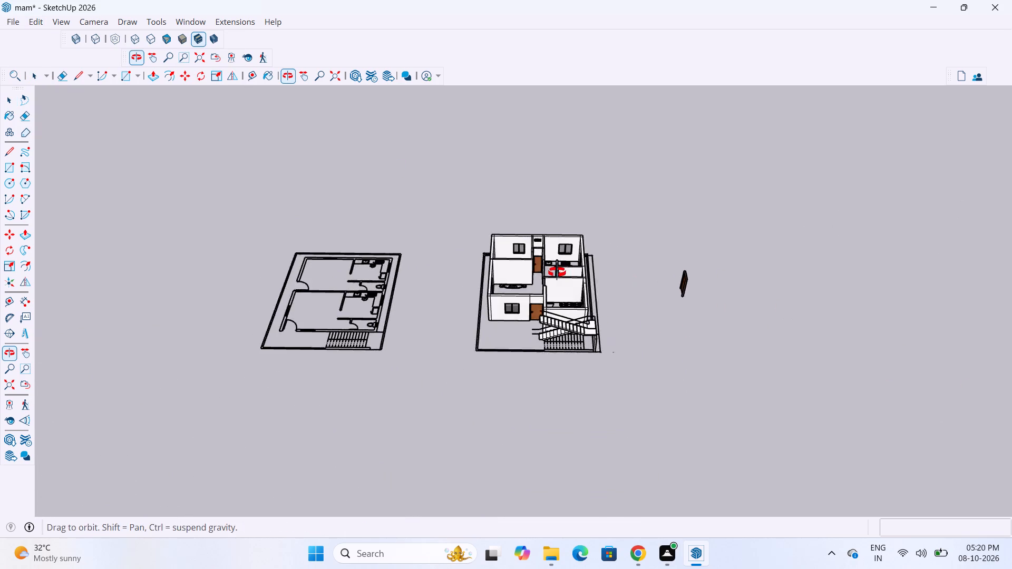
middle_click_drag(557, 272, 528, 273)
scroll(681, 308, "up", 4)
left_click(682, 292)
left_click(685, 296)
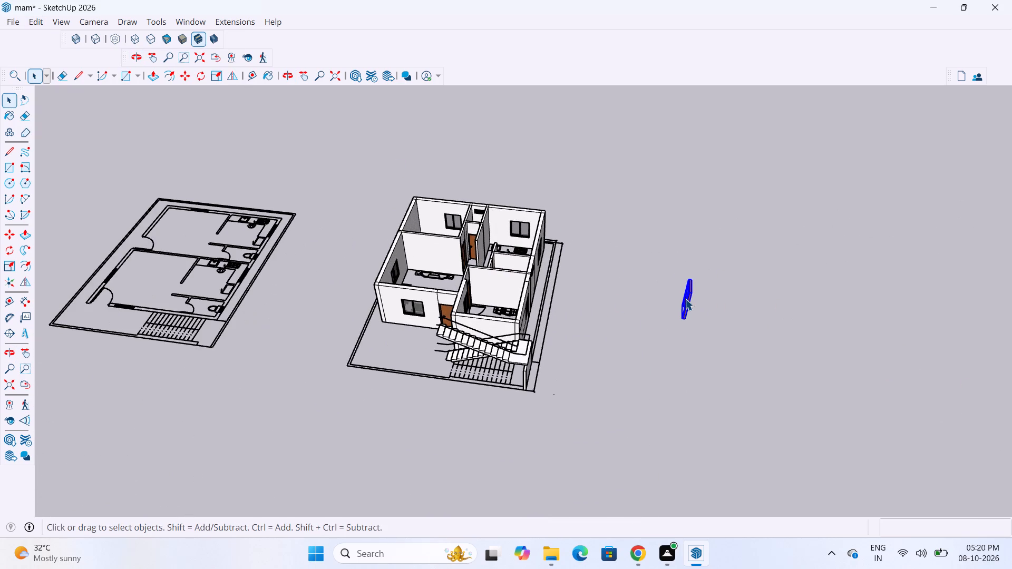
key("Delete")
scroll(540, 245, "up", 14)
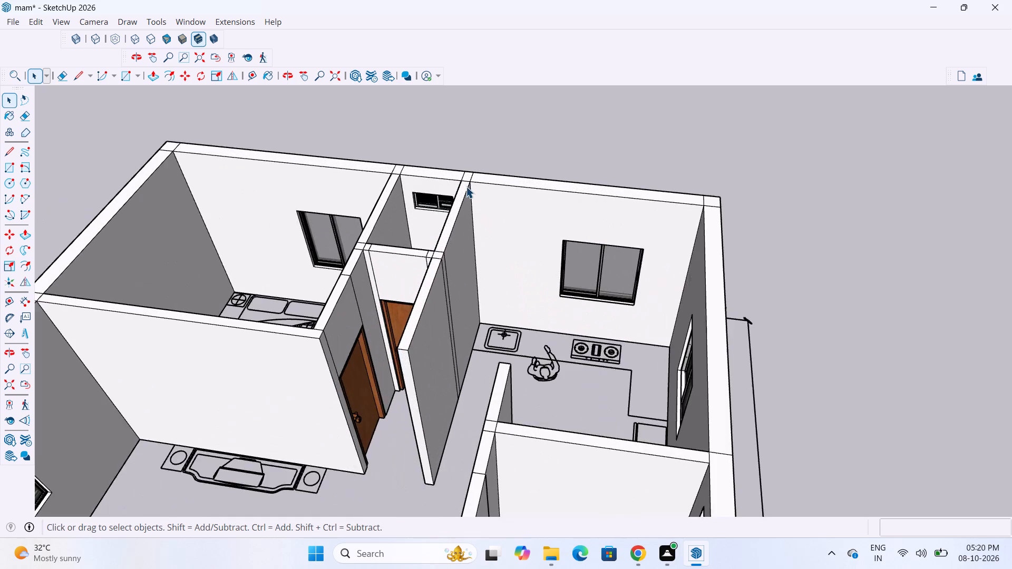
Copy the bathroom ventilator by its bottom corner to the open hall area between the rooms, about 15' 8" away.
scroll(466, 187, "up", 2)
scroll(466, 187, "down", 8)
scroll(538, 201, "down", 5)
scroll(455, 234, "up", 10)
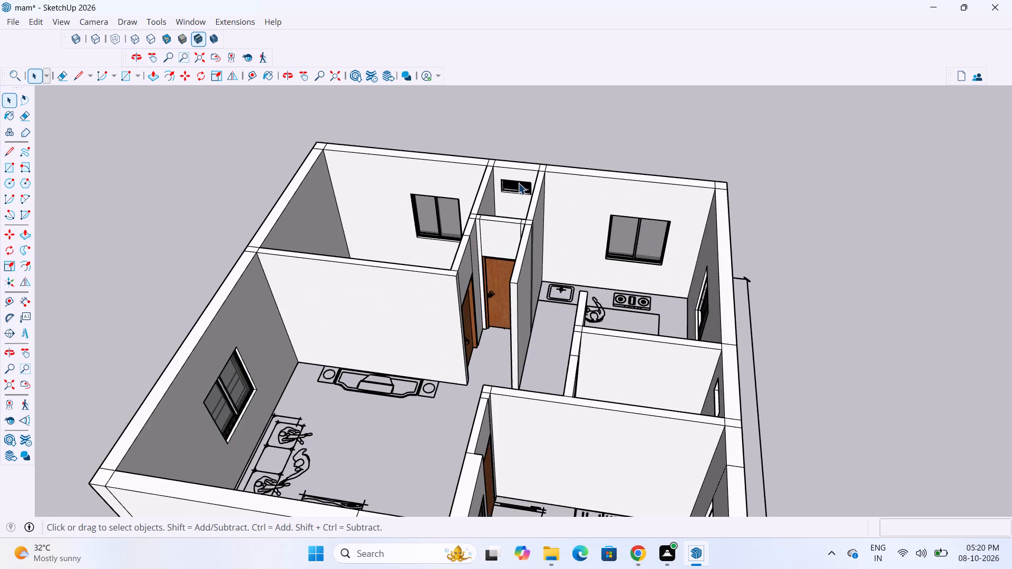
middle_click_drag(520, 183, 665, 220)
scroll(556, 201, "up", 11)
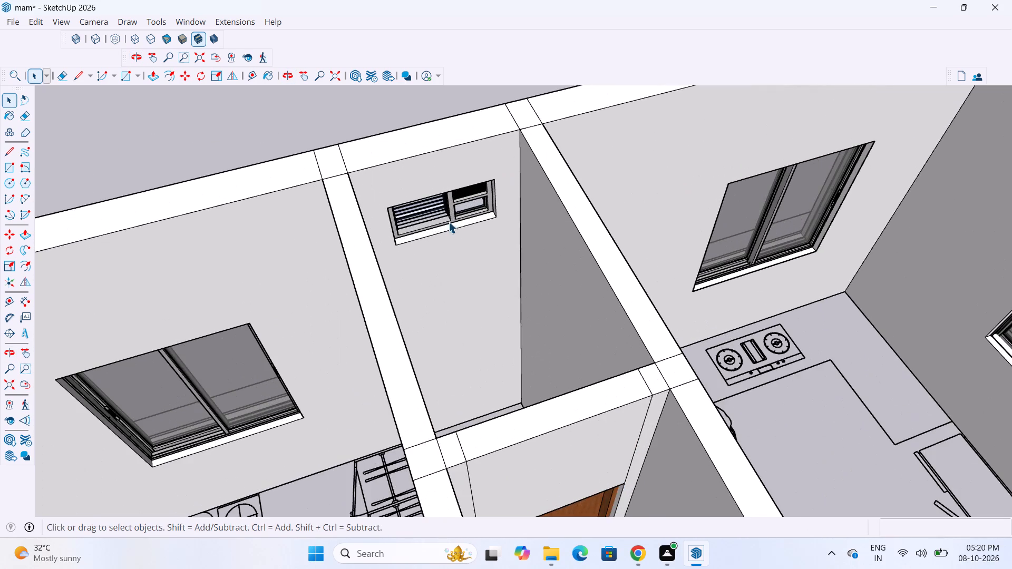
left_click(454, 219)
key("m")
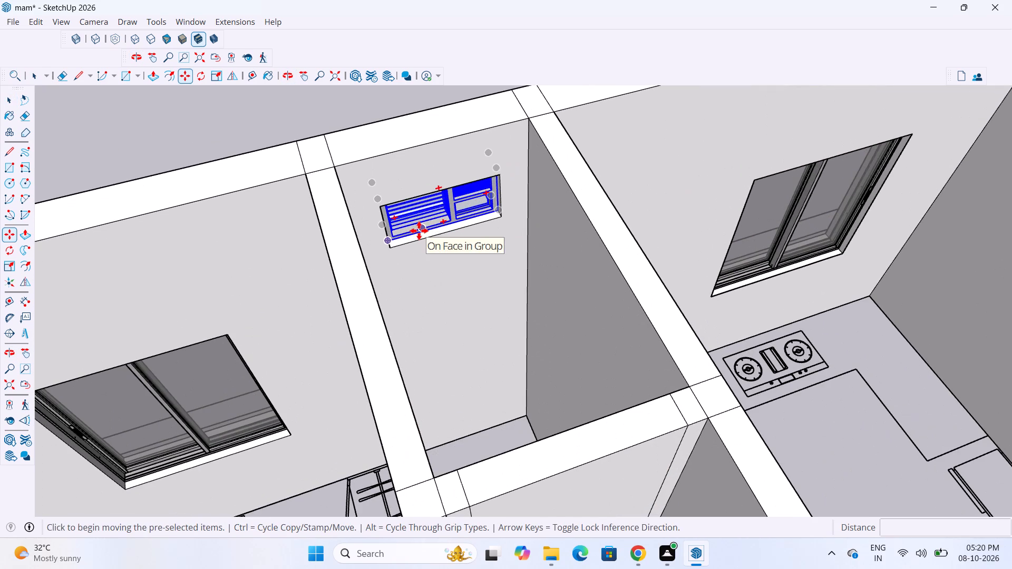
left_click(392, 242)
scroll(491, 257, "down", 7)
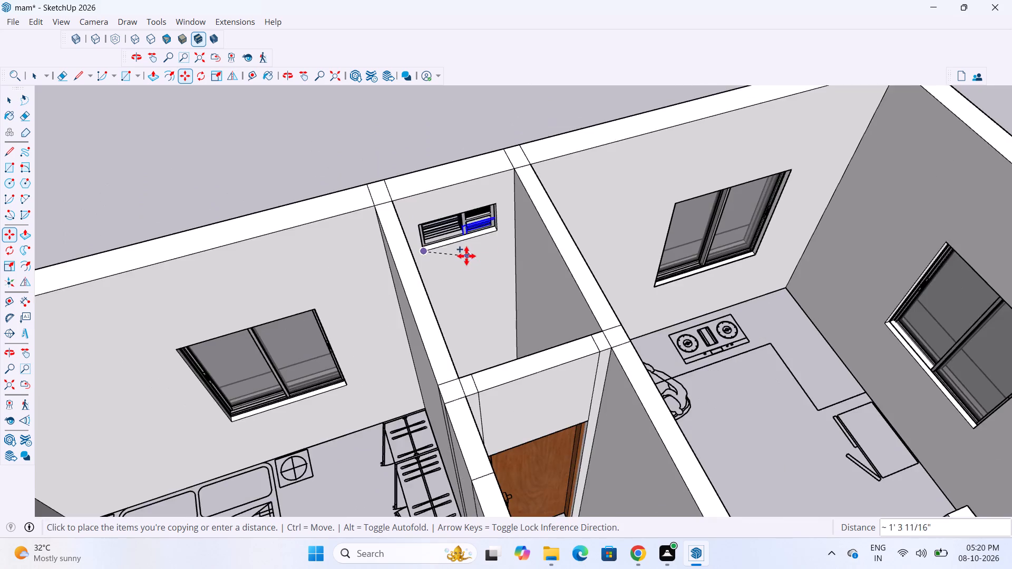
scroll(466, 256, "down", 4)
scroll(590, 336, "down", 11)
scroll(692, 384, "up", 4)
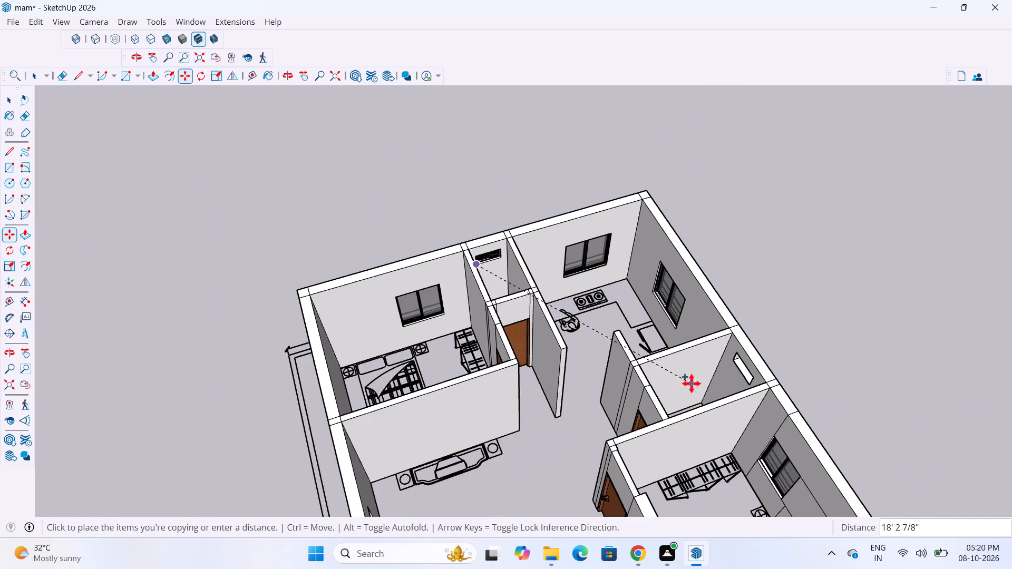
scroll(692, 384, "up", 2)
scroll(687, 378, "down", 4)
middle_click_drag(716, 375, 782, 370)
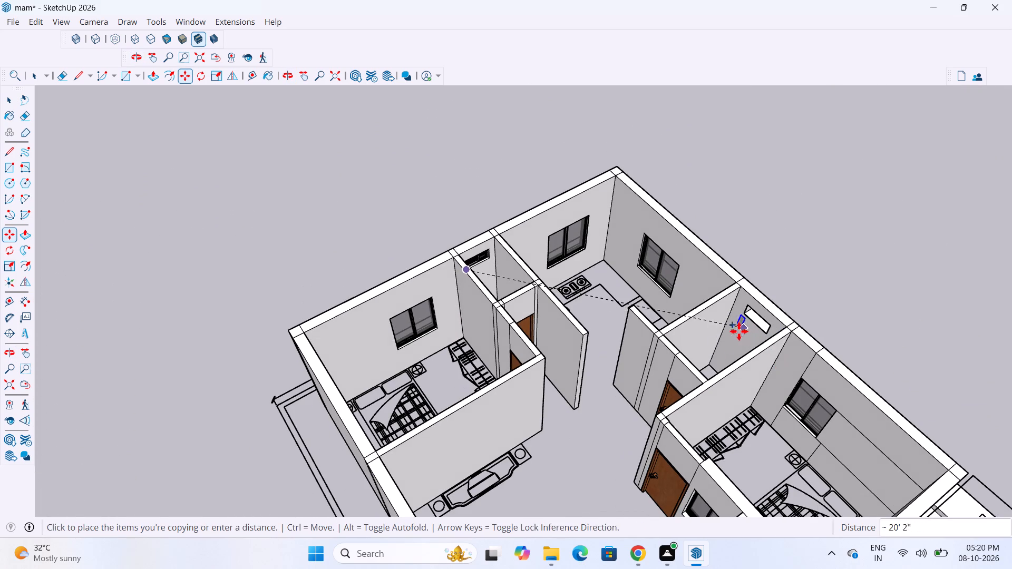
left_click(586, 440)
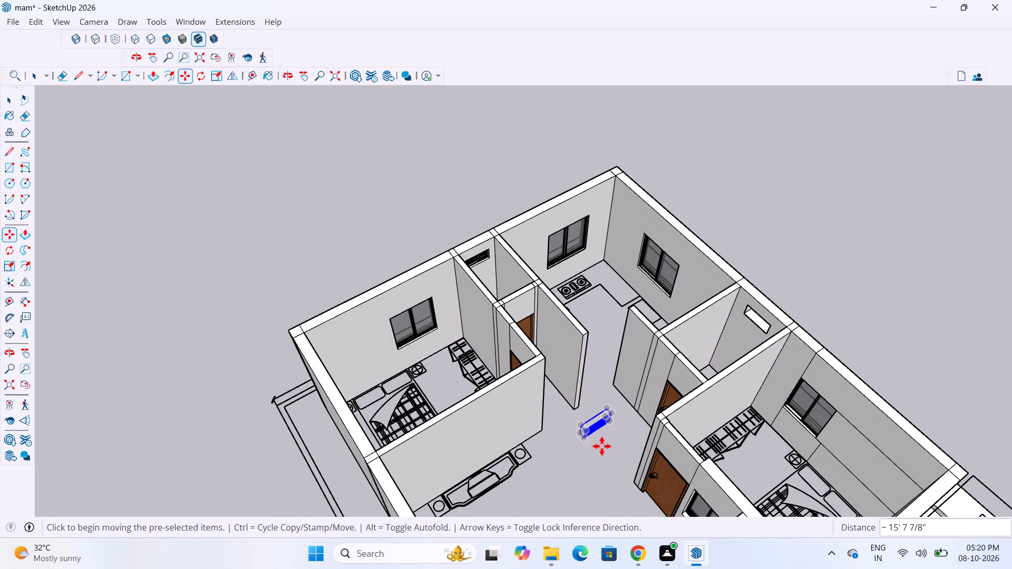
scroll(595, 442, "up", 3)
key("space")
left_click(602, 457)
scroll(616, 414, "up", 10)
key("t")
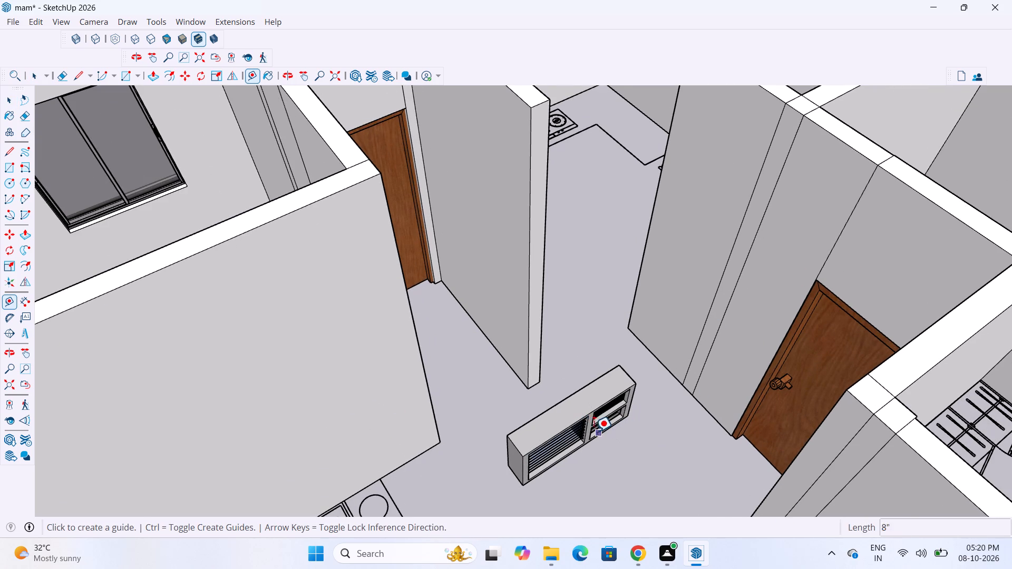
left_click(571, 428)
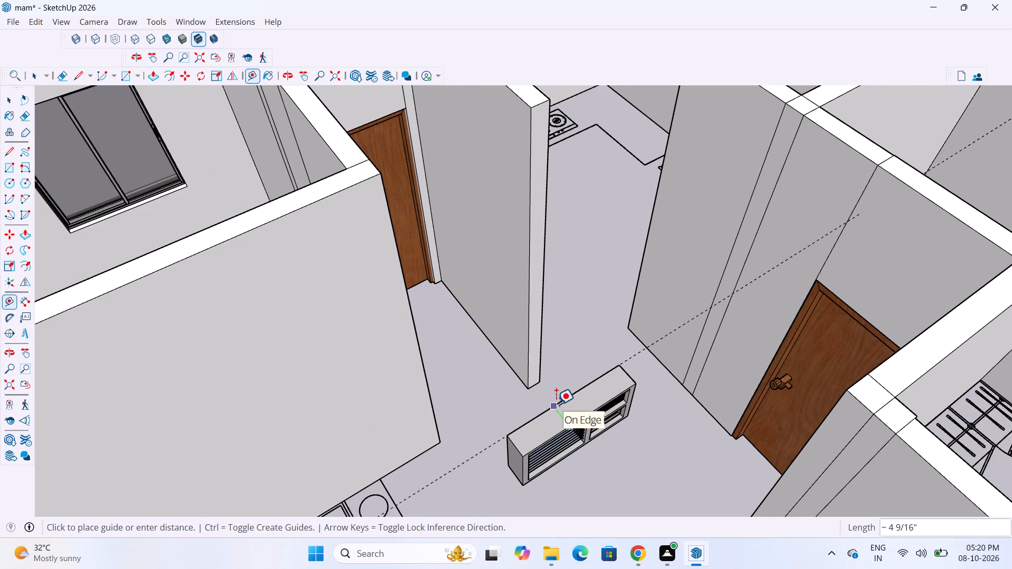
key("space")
Rotate the copied ventilator in the hall 90 degrees horizontally so it runs parallel to the second bathroom's outer wall.
scroll(557, 413, "up", 4)
scroll(544, 375, "down", 5)
middle_click_drag(537, 416, 577, 413)
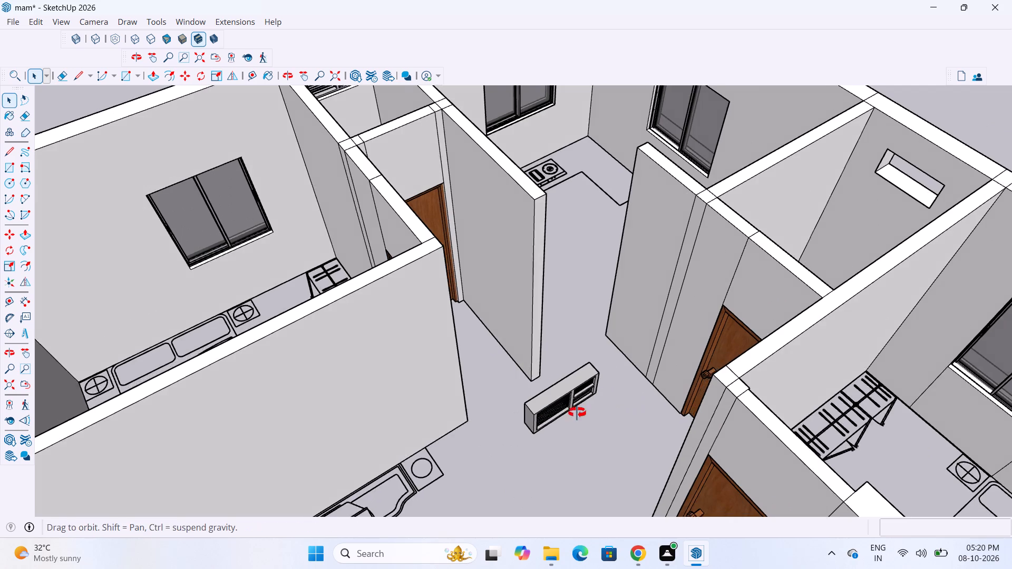
middle_click_drag(577, 413, 579, 411)
scroll(583, 384, "up", 12)
scroll(533, 386, "down", 5)
middle_click_drag(663, 442, 610, 438)
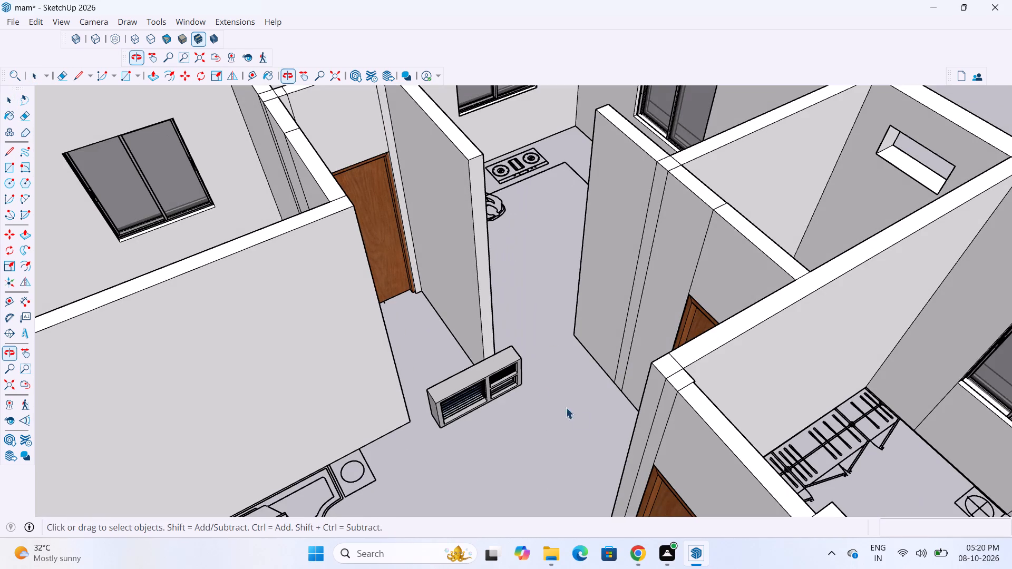
left_click(3, 248)
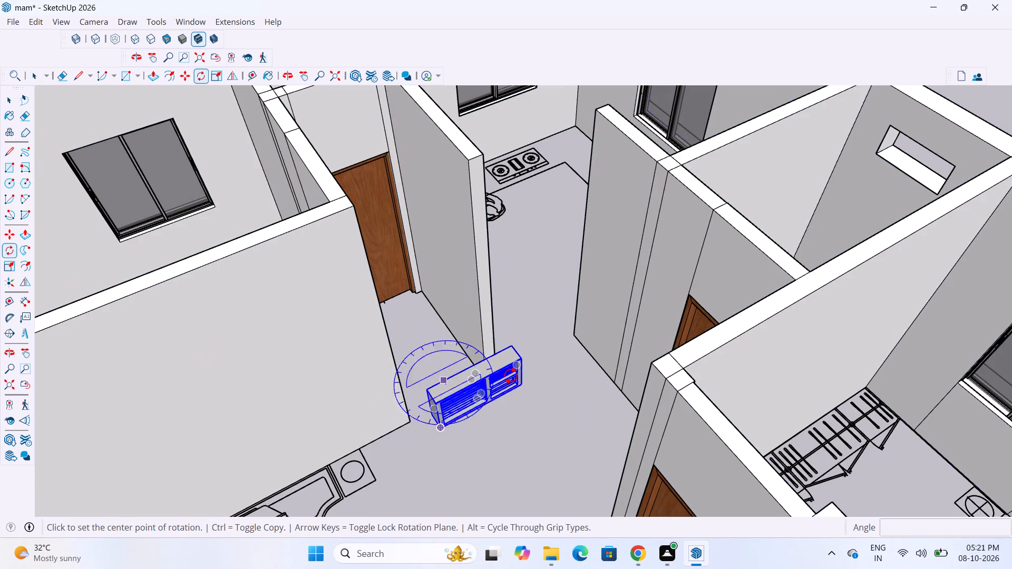
middle_click_drag(510, 379, 547, 407)
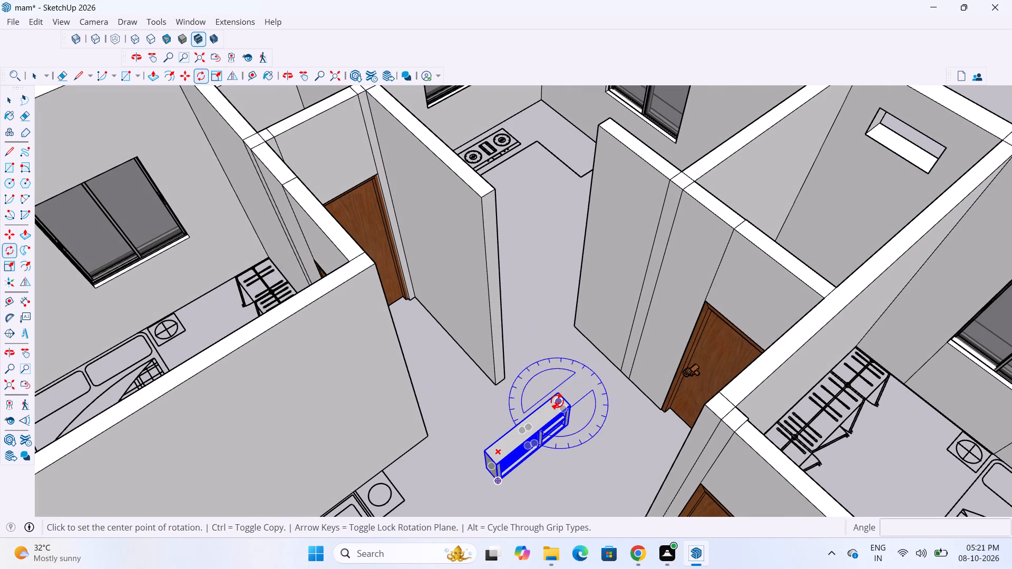
left_click(557, 401)
left_click(597, 378)
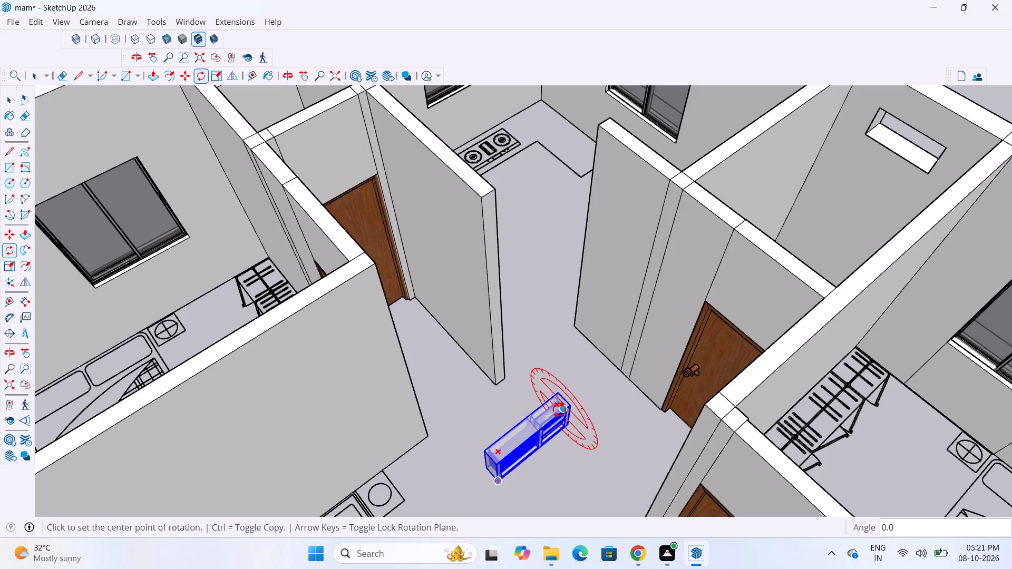
left_click(558, 406)
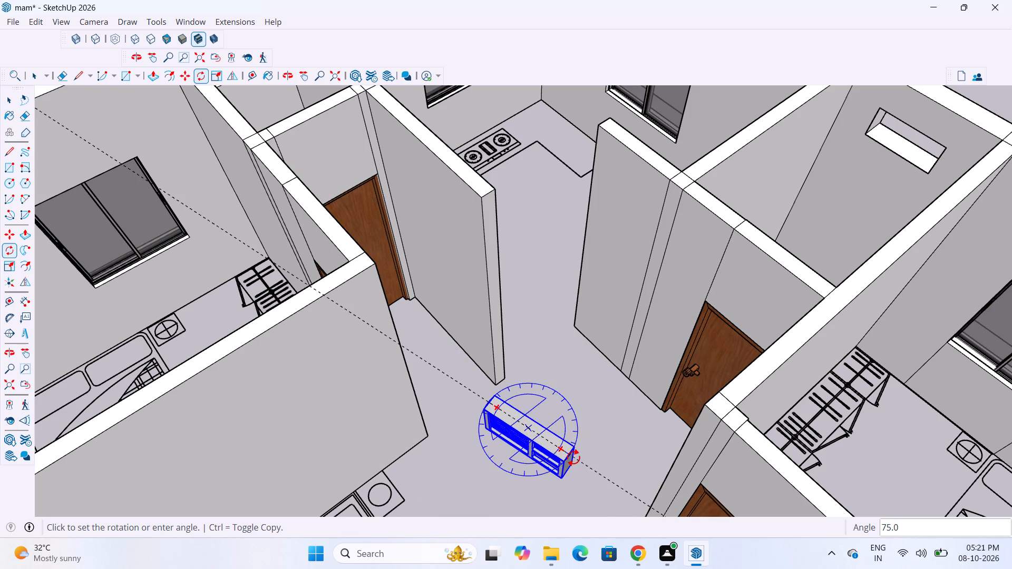
type("90")
key("Return")
key("space")
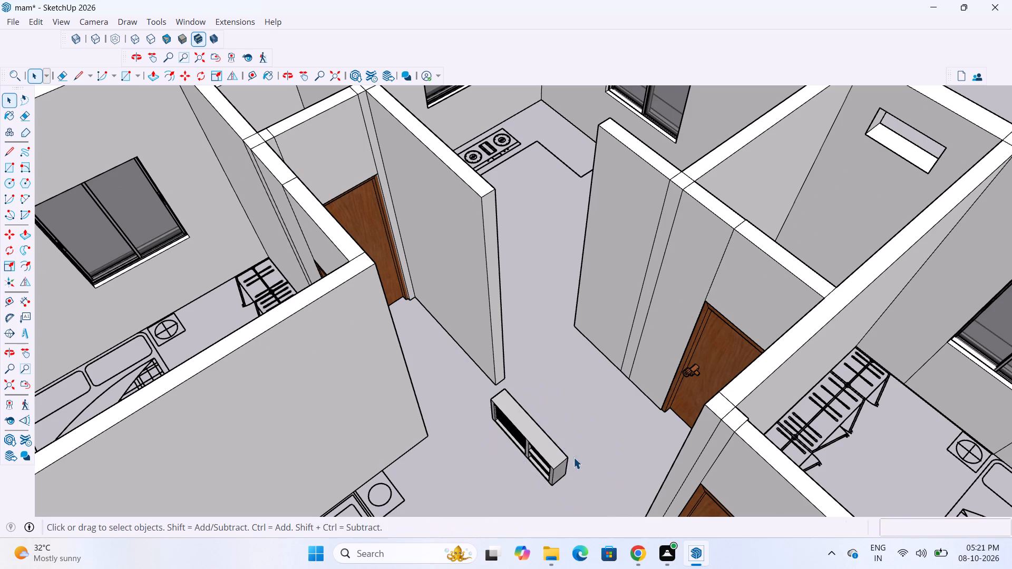
Move the rotated ventilator by its bottom corner into the empty high opening in the second bathroom's outer wall.
scroll(575, 446, "down", 3)
middle_click_drag(577, 439, 679, 399)
scroll(657, 413, "up", 3)
left_click(674, 357)
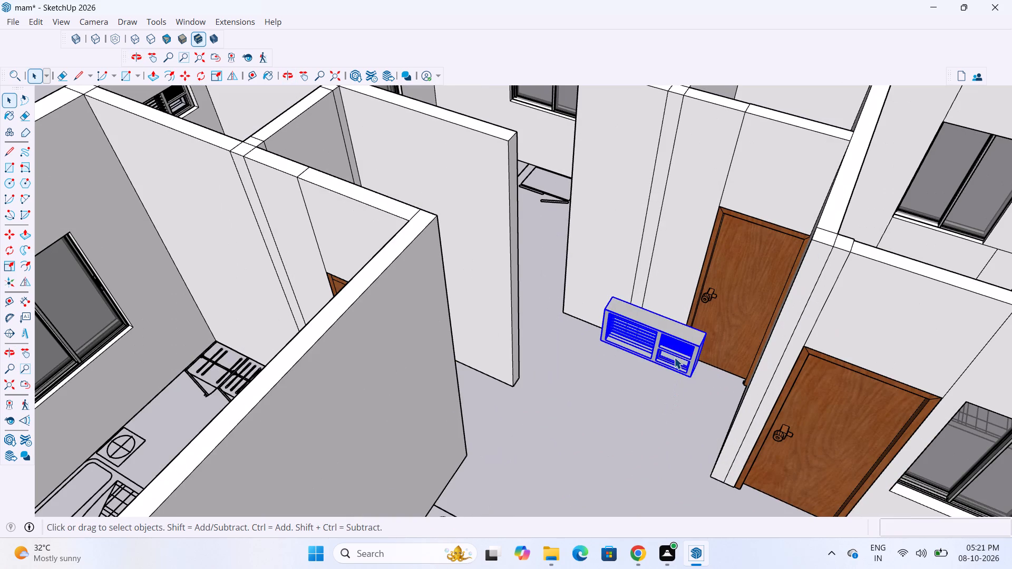
key("m")
scroll(625, 344, "up", 6)
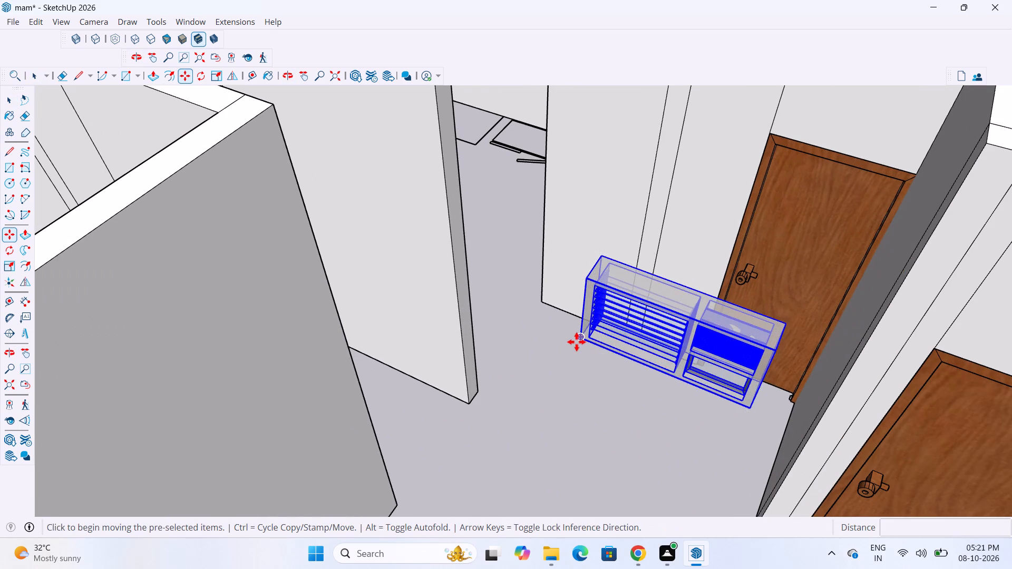
left_click(578, 341)
scroll(581, 482, "down", 15)
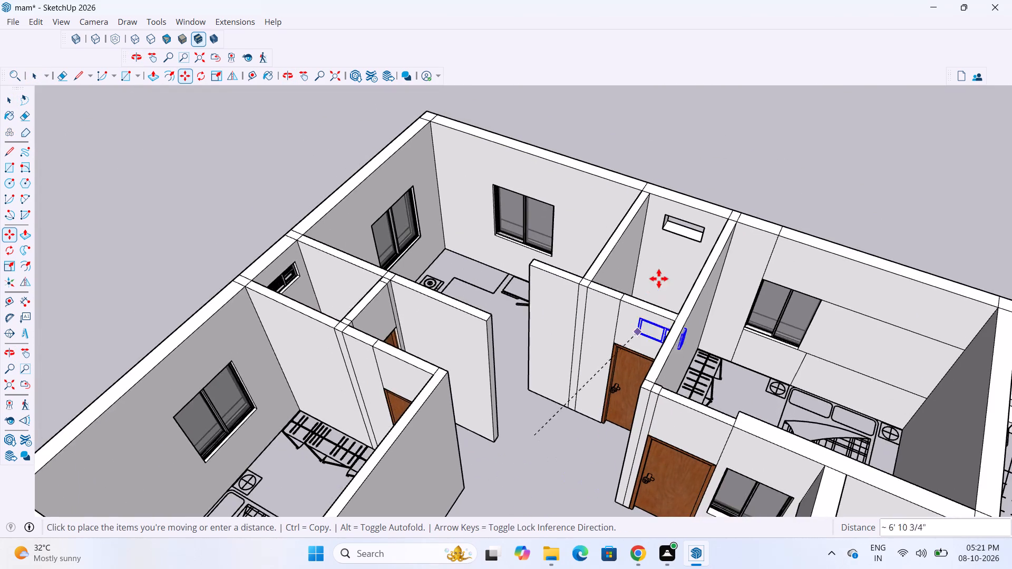
scroll(665, 252, "up", 18)
scroll(648, 225, "up", 6)
left_click(629, 185)
key("space")
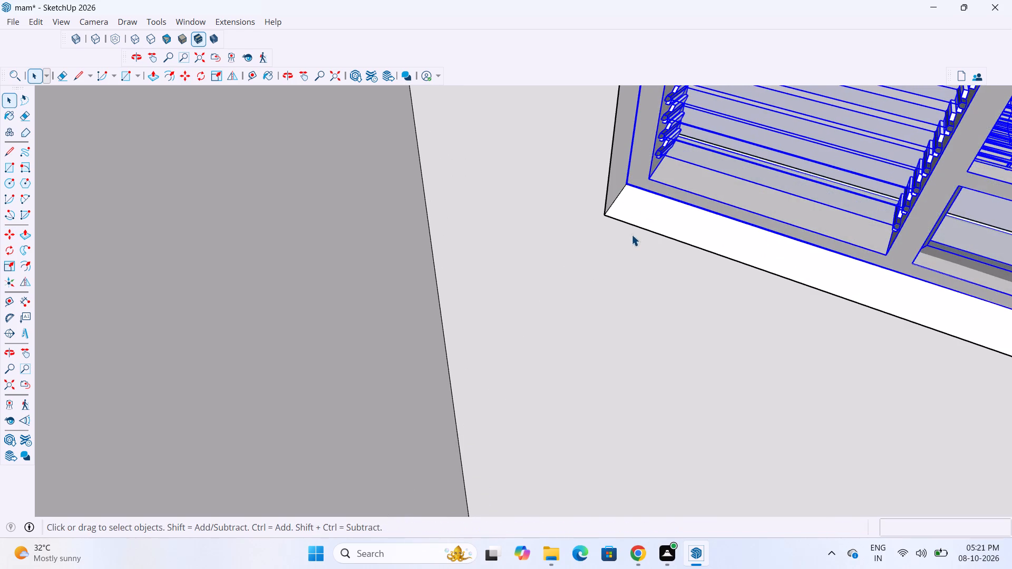
Place a guide line on the opening's sill, 2" in from its inner bottom edge.
scroll(447, 322, "down", 3)
key("t")
left_click(624, 279)
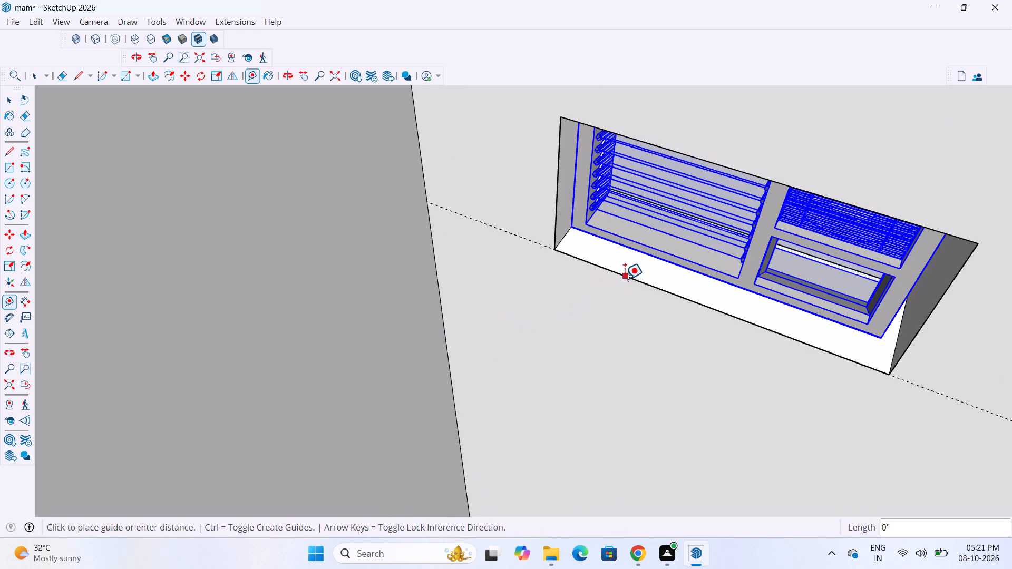
type("2\"")
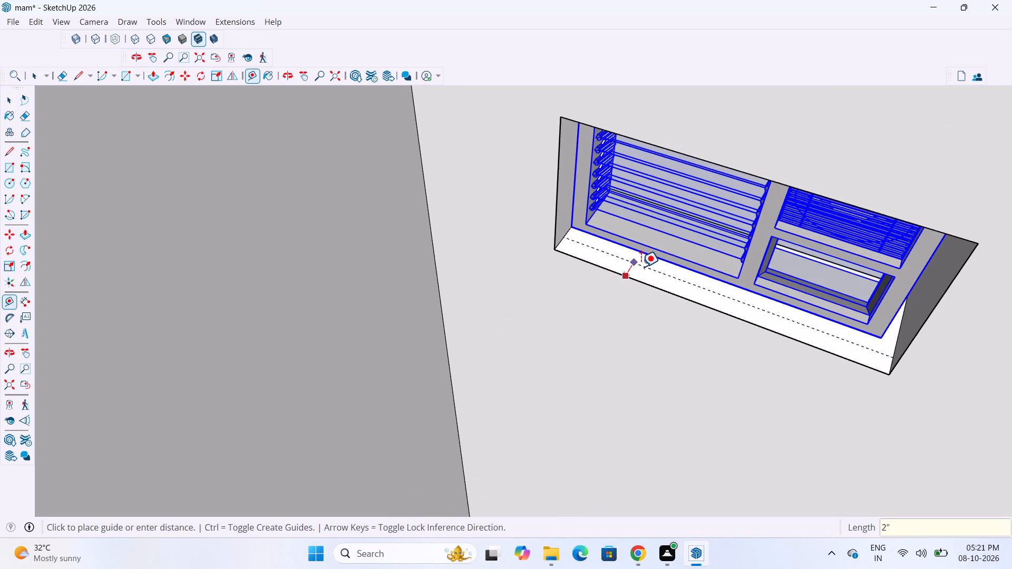
key("Return")
scroll(414, 201, "down", 3)
middle_click_drag(458, 366, 510, 427)
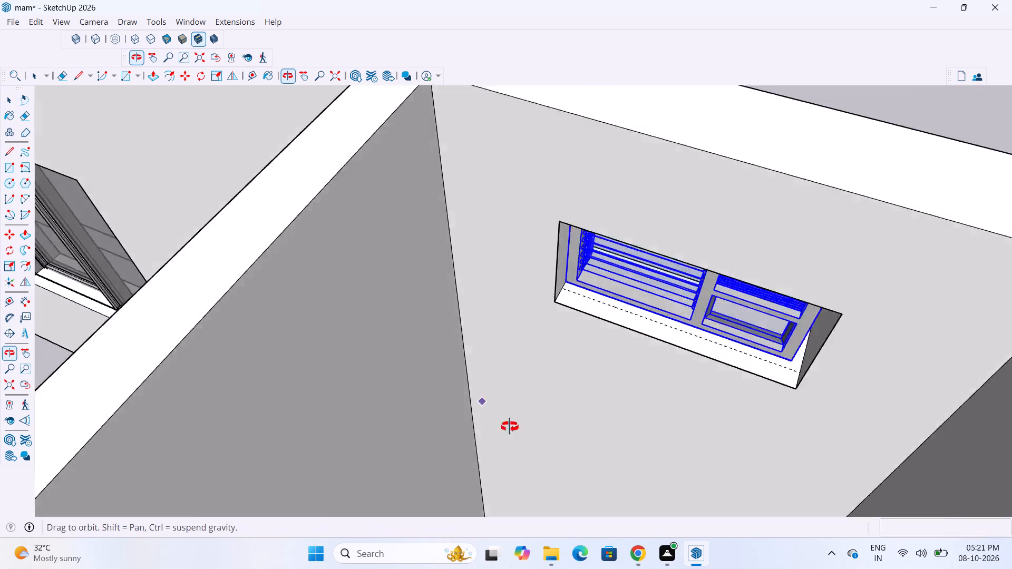
middle_click_drag(510, 427, 518, 434)
scroll(419, 263, "down", 9)
scroll(530, 368, "up", 4)
key("space")
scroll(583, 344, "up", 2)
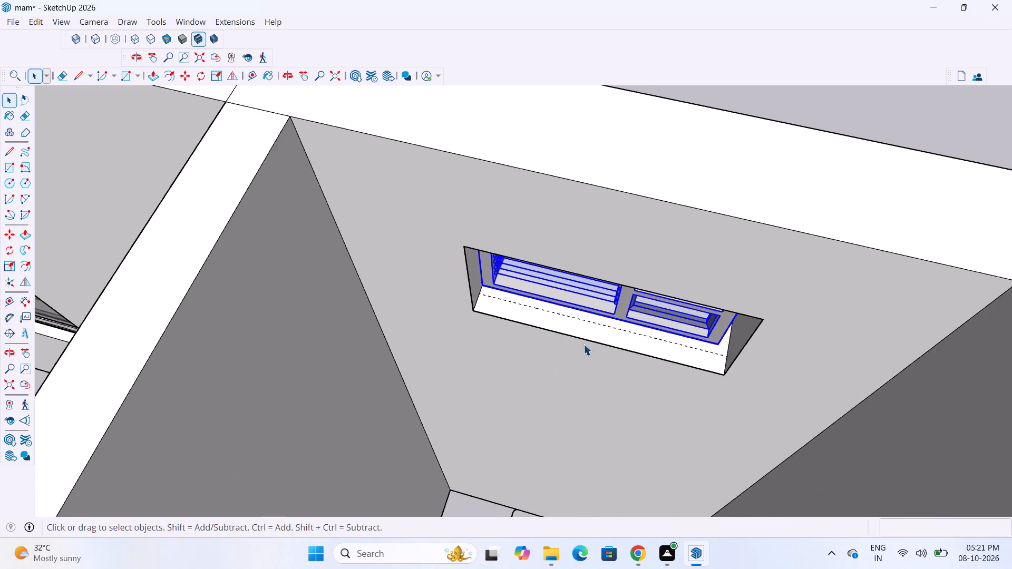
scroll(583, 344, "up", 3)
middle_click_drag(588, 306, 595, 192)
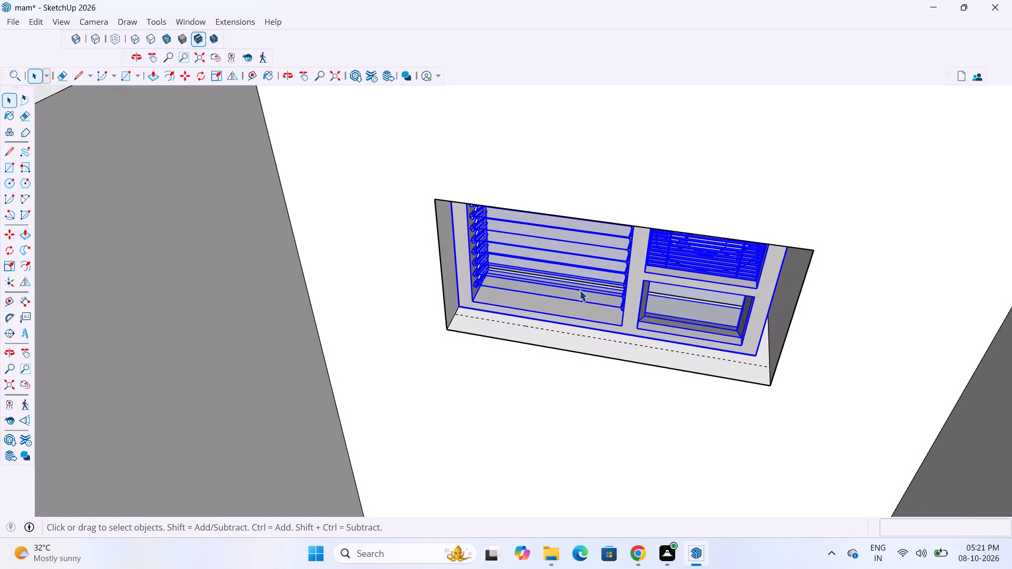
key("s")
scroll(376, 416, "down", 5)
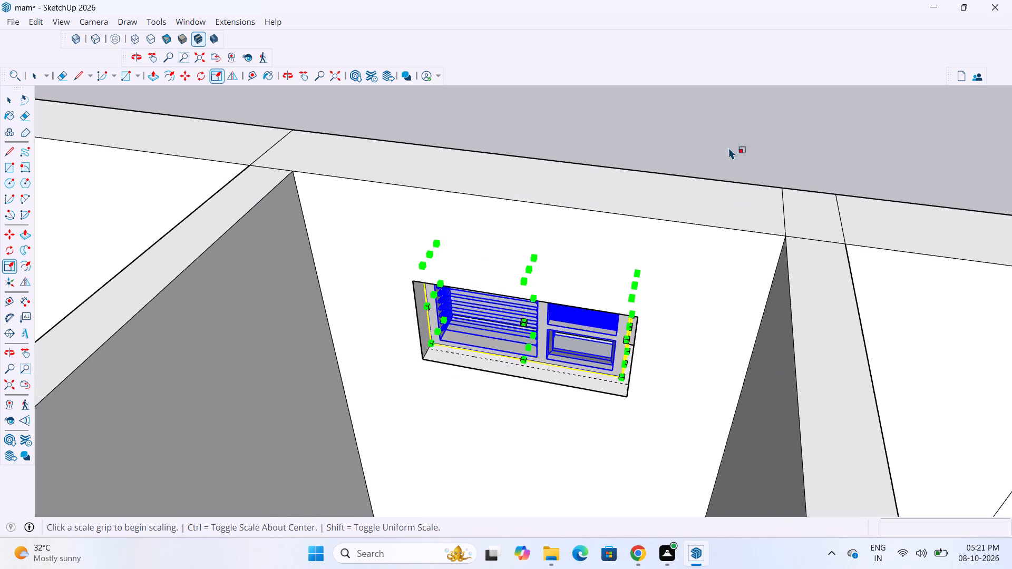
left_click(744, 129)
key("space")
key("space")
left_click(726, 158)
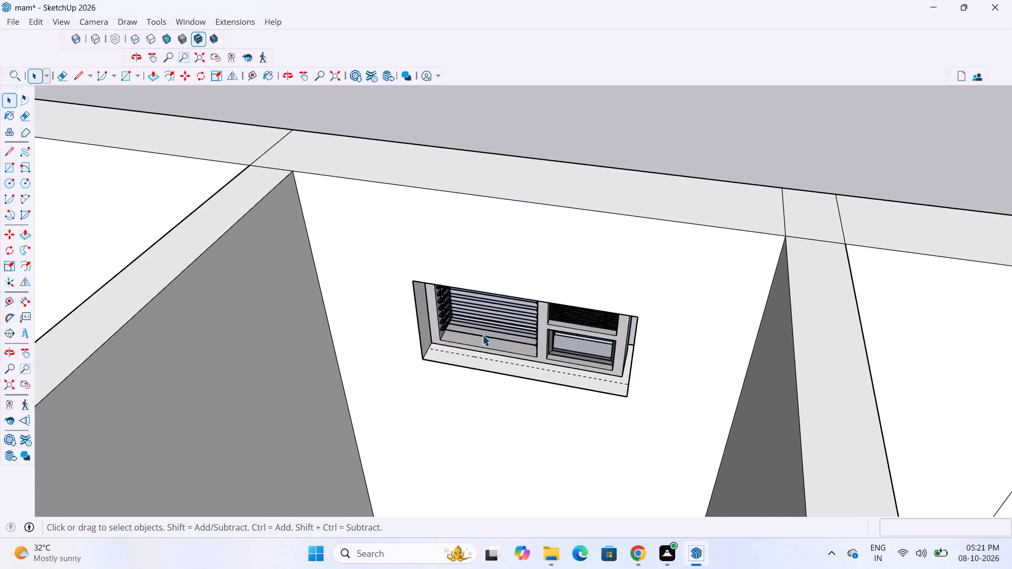
Move the ventilator by its bottom corner about 1 1/16" within the opening to align with the sill guide line.
scroll(490, 339, "up", 3)
left_click(493, 339)
key("m")
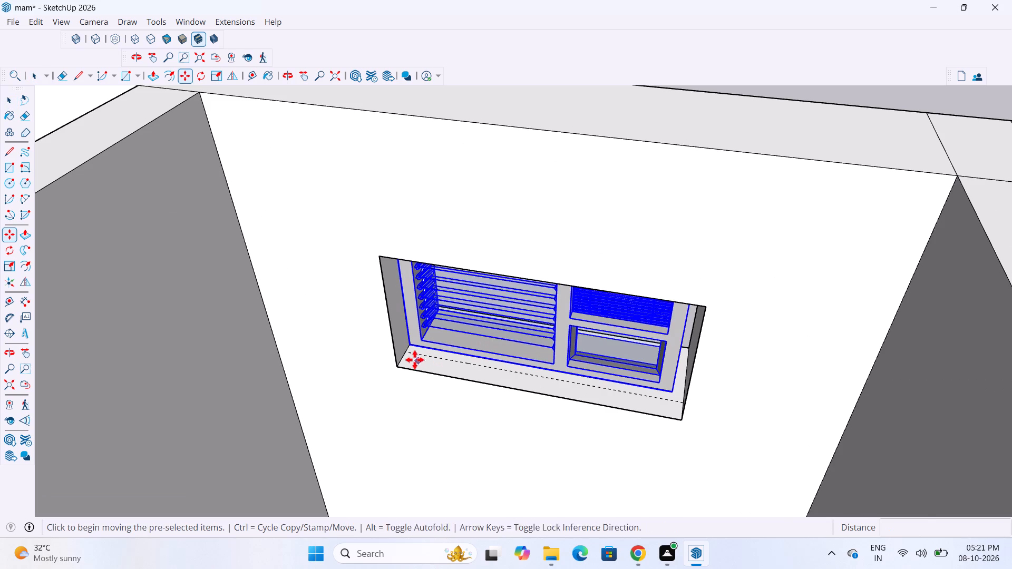
scroll(414, 352, "up", 5)
left_click(408, 340)
left_click(403, 352)
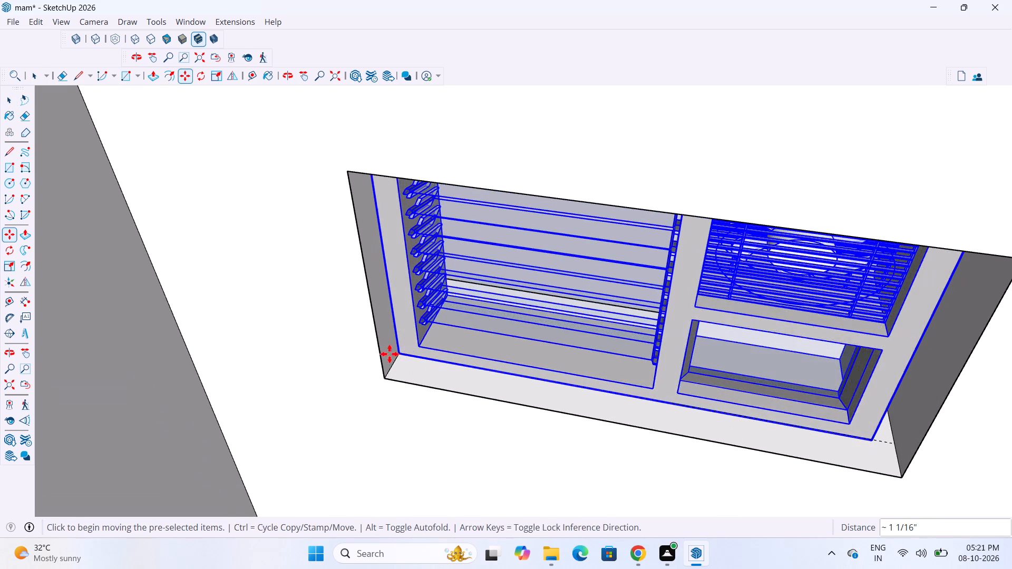
Scale the ventilator's width by about 1.04 along the red axis to reach the side of the opening.
scroll(376, 355, "down", 3)
middle_click_drag(459, 371, 486, 357)
key("s")
scroll(806, 331, "up", 2)
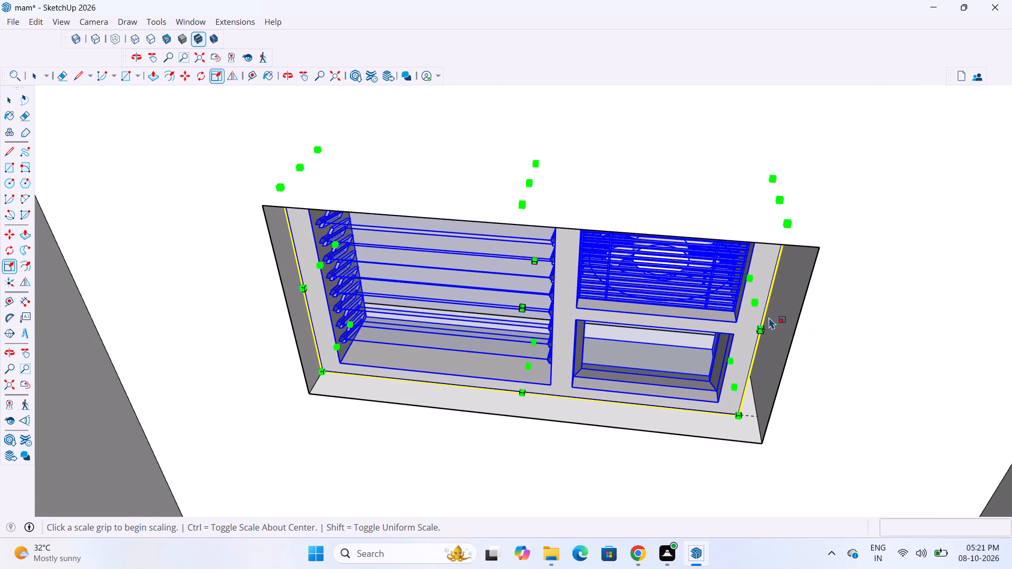
left_click(756, 306)
left_click(797, 311)
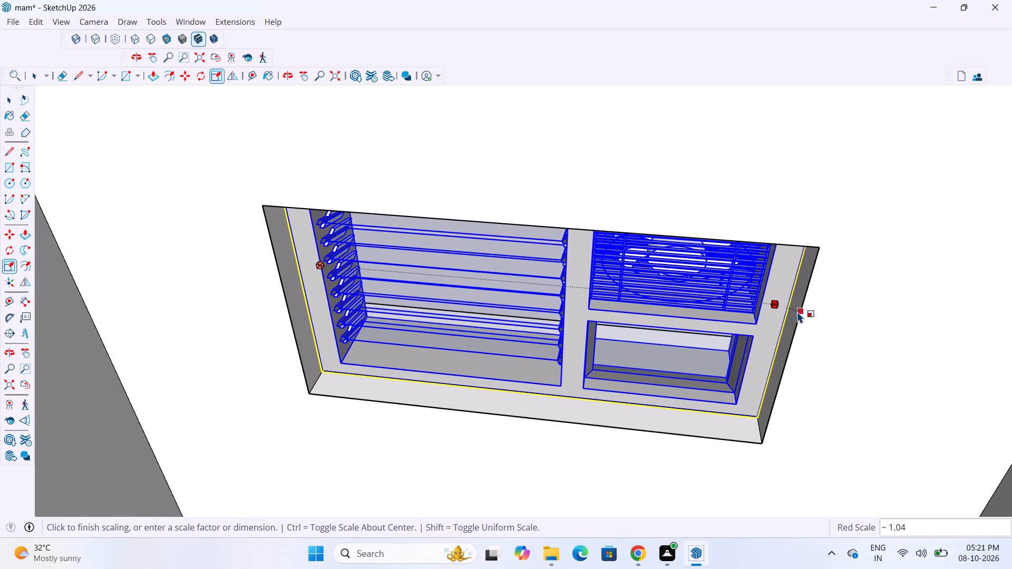
Scale the ventilator's height along the blue axis to meet the top edge of the wall opening.
scroll(631, 348, "down", 3)
left_click(566, 224)
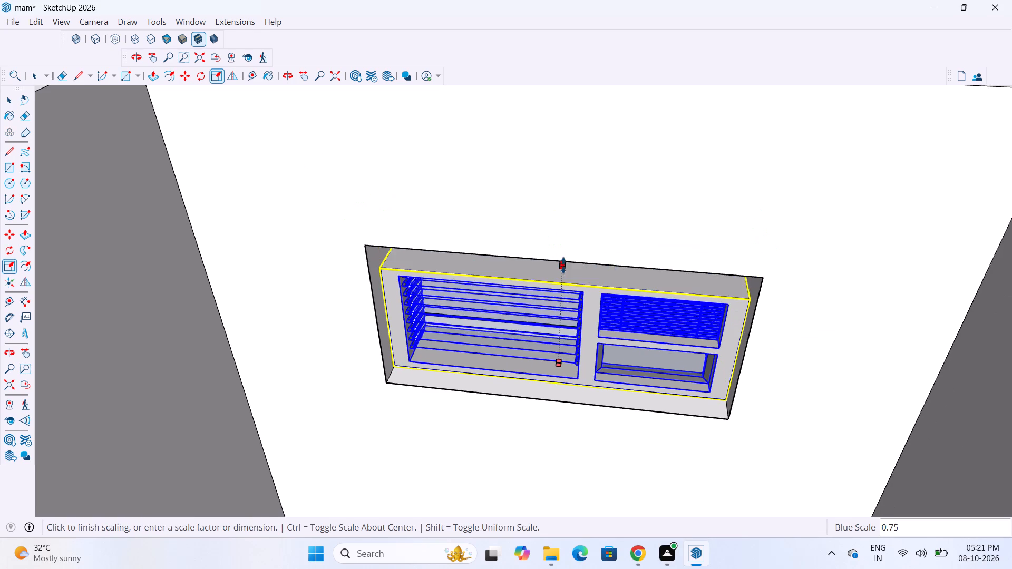
left_click(563, 263)
scroll(521, 333, "down", 4)
middle_click_drag(510, 351, 528, 359)
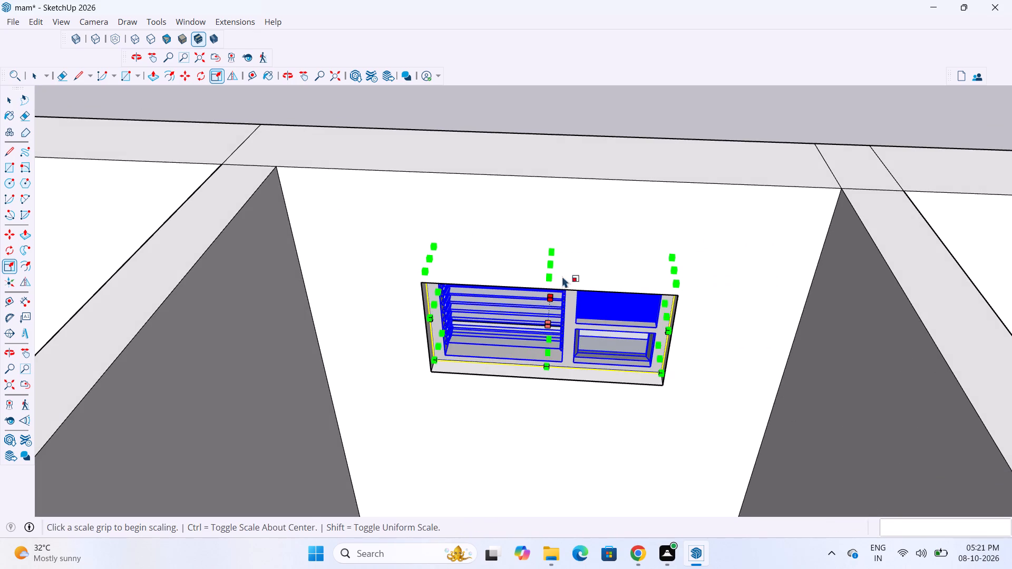
key("space")
left_click(649, 119)
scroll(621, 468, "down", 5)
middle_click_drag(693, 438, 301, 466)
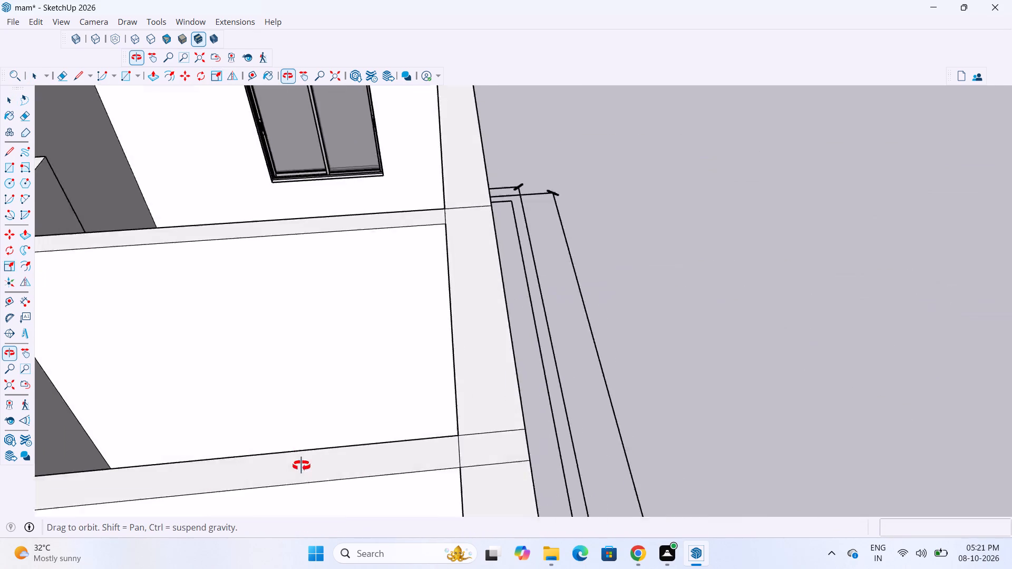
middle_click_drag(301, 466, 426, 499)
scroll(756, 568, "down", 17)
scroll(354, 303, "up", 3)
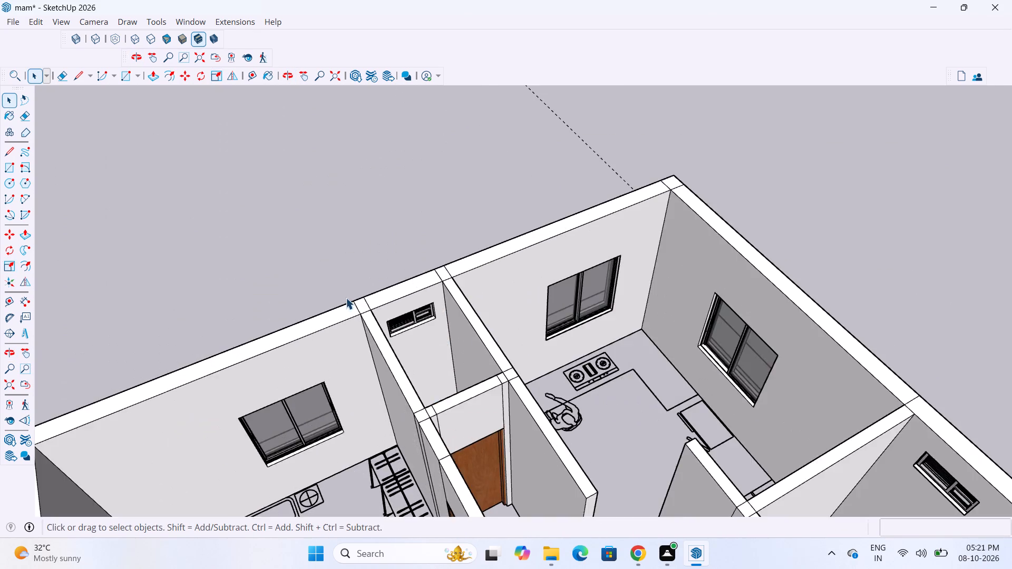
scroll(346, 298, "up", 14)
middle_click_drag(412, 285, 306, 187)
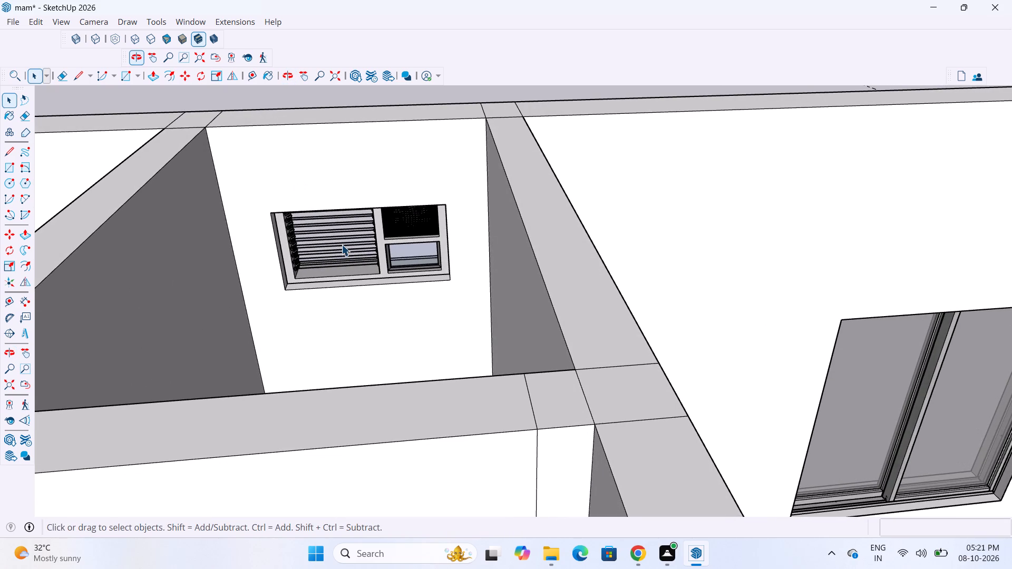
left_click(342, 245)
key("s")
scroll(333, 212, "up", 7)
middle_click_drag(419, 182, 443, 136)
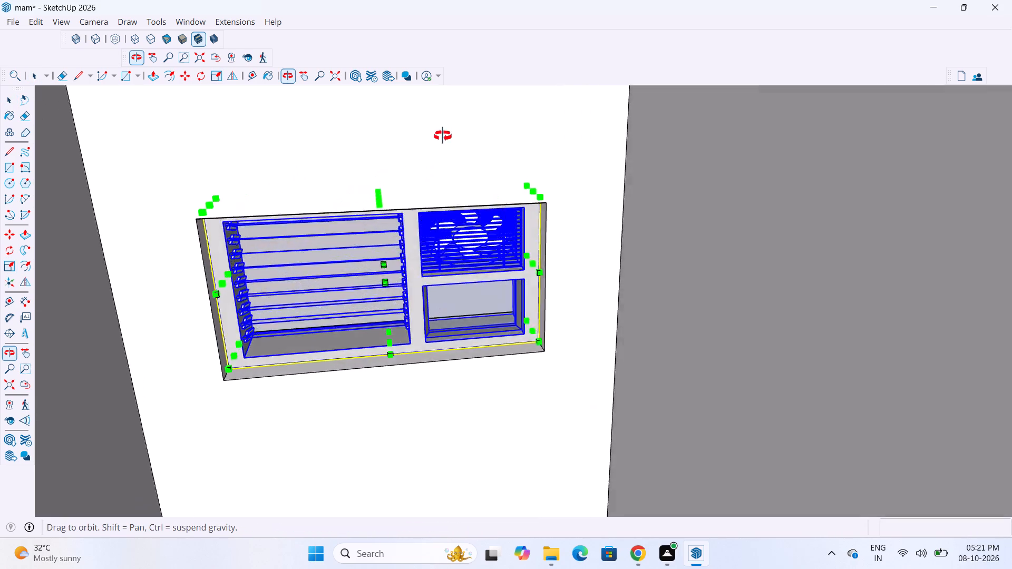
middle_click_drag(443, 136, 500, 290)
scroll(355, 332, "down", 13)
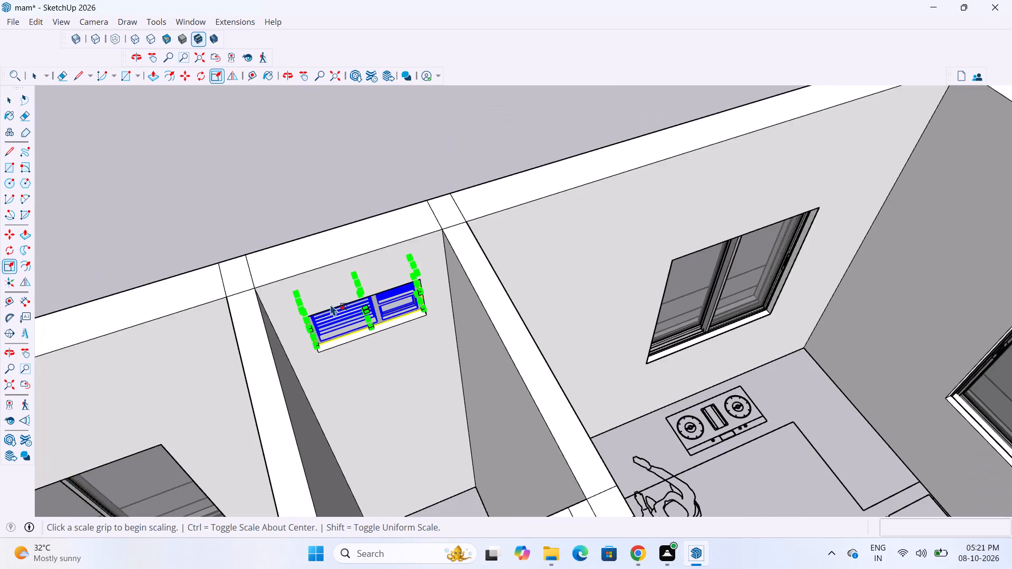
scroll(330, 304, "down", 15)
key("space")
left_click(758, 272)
Examine the ground floor's fitted windows, doors and bathroom ventilators from outside and above.
scroll(766, 309, "up", 3)
scroll(778, 237, "down", 3)
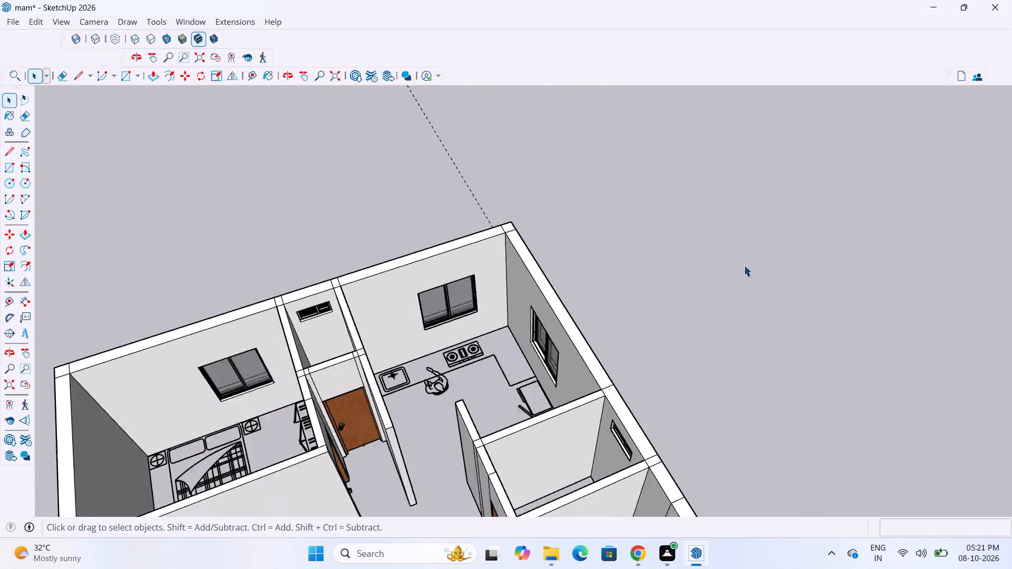
scroll(744, 265, "down", 7)
middle_click_drag(790, 344, 594, 311)
scroll(581, 433, "up", 8)
middle_click_drag(683, 357, 659, 340)
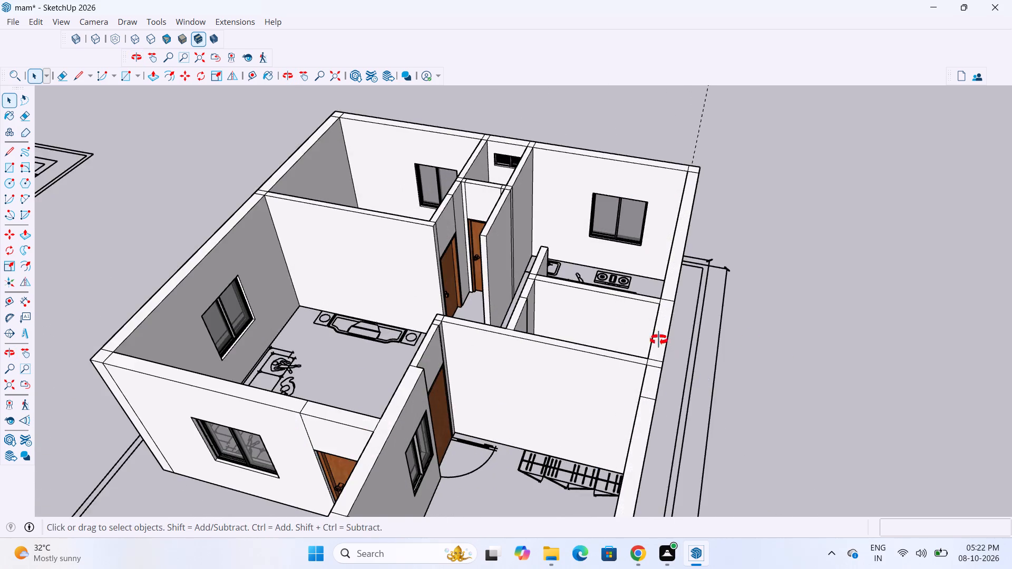
middle_click_drag(659, 340, 477, 280)
scroll(492, 323, "up", 7)
scroll(530, 271, "down", 10)
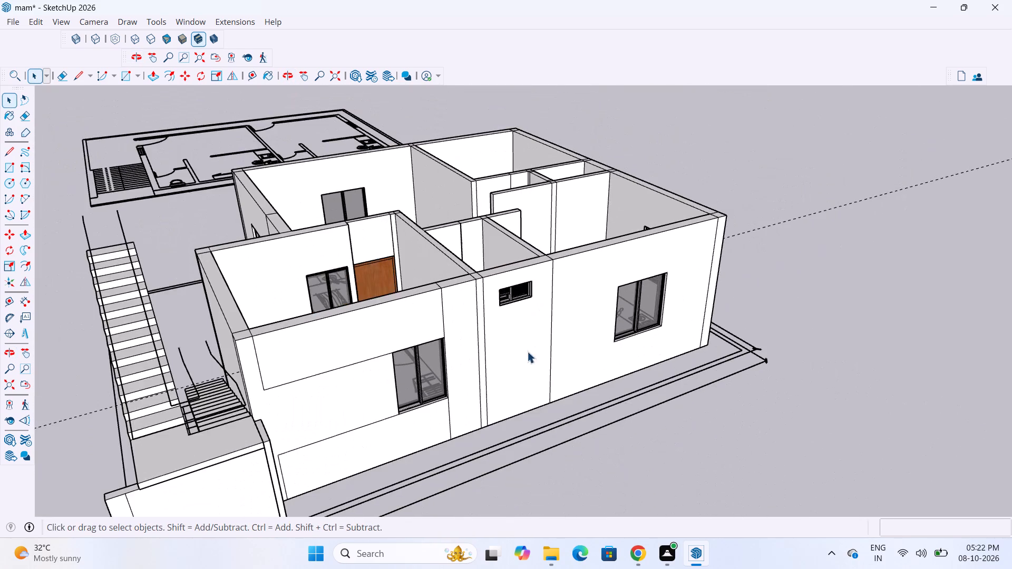
middle_click_drag(458, 352, 745, 440)
scroll(615, 245, "up", 4)
scroll(608, 219, "down", 4)
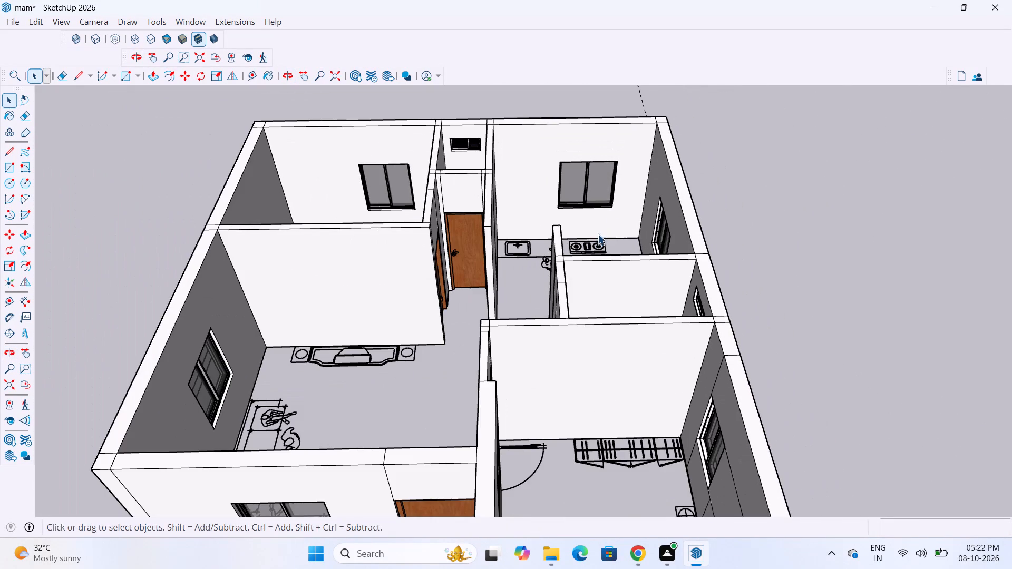
scroll(417, 191, "down", 4)
scroll(447, 143, "up", 4)
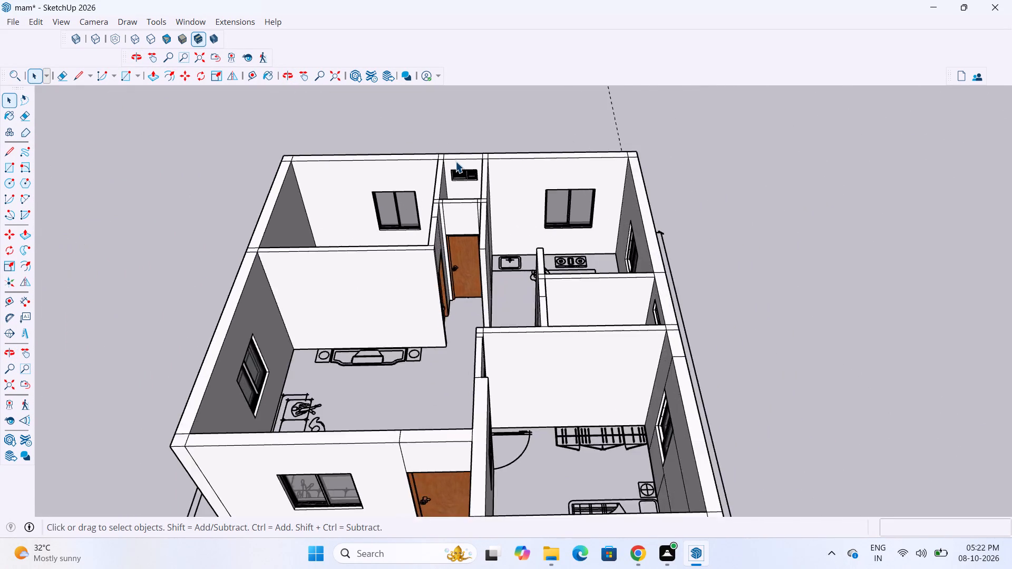
scroll(455, 161, "up", 6)
scroll(475, 199, "up", 5)
middle_click_drag(505, 216, 554, 247)
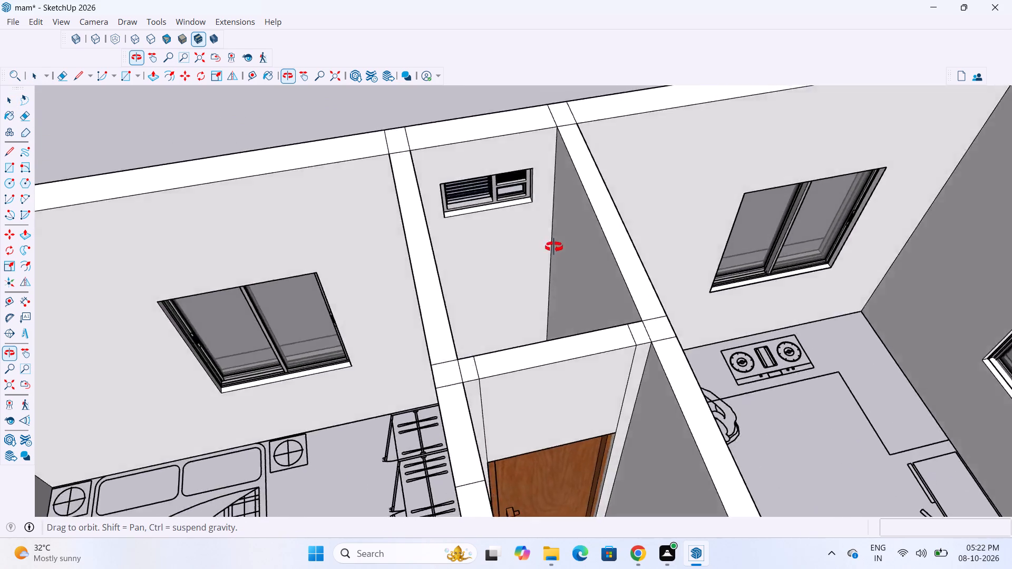
middle_click_drag(554, 247, 527, 261)
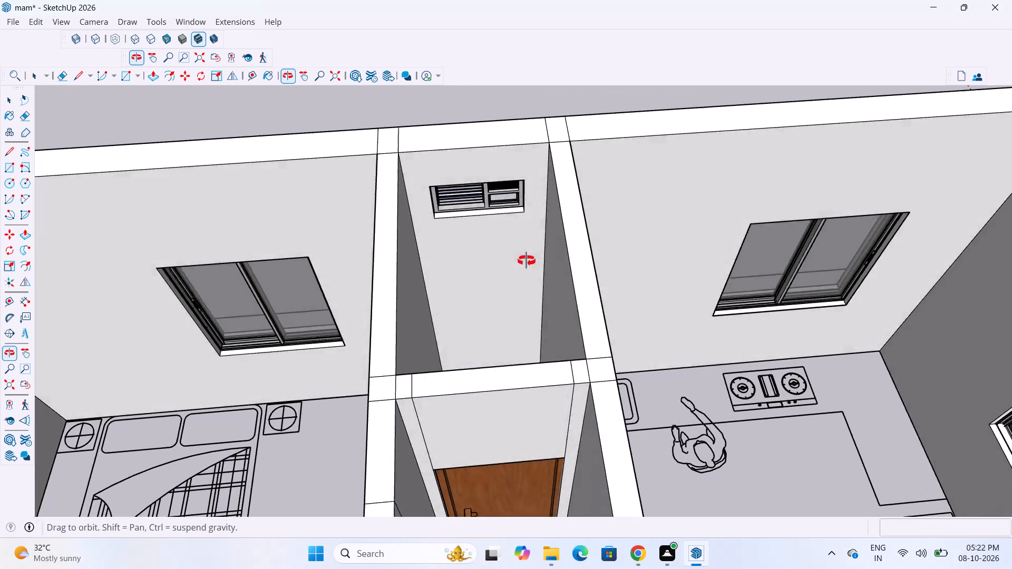
middle_click_drag(527, 261, 514, 199)
scroll(510, 204, "down", 10)
scroll(484, 270, "up", 6)
middle_click_drag(556, 285, 548, 284)
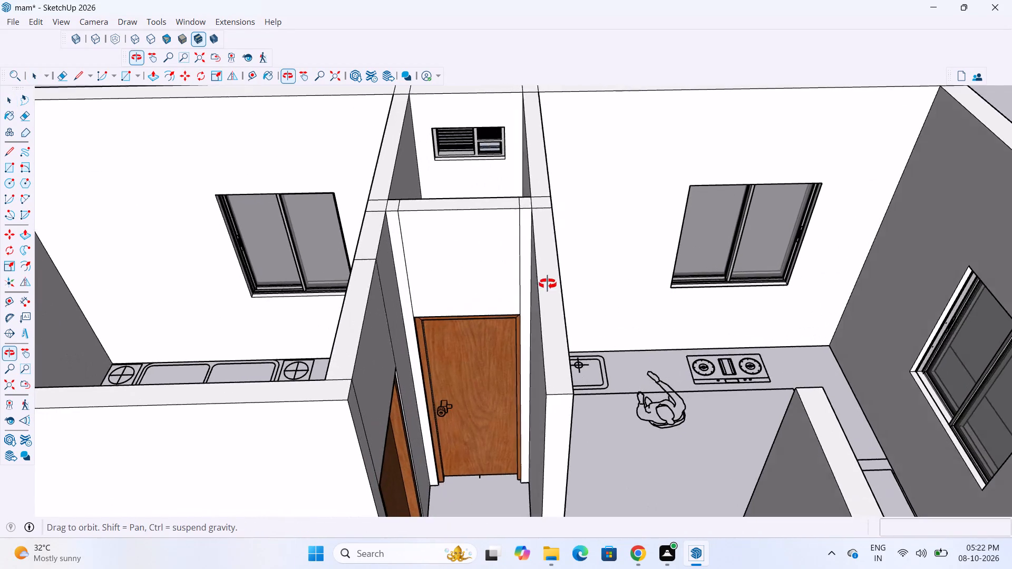
middle_click_drag(548, 284, 483, 295)
scroll(379, 363, "down", 15)
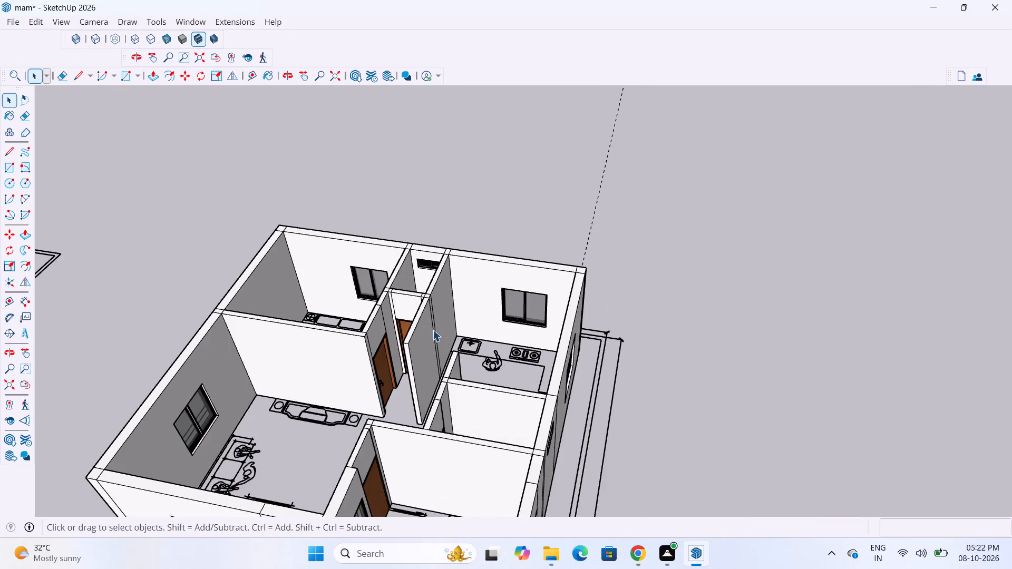
Examine the kitchen's windows and its floor layout with the sink, stove and counter outline.
middle_click_drag(440, 330, 504, 364)
scroll(466, 338, "up", 8)
scroll(438, 287, "down", 6)
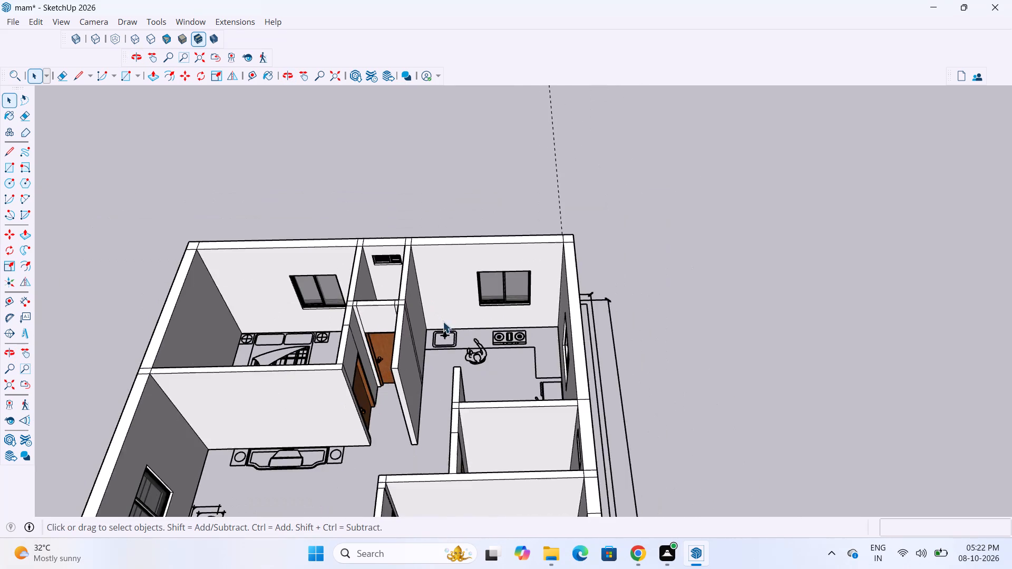
scroll(487, 355, "up", 12)
scroll(454, 332, "down", 5)
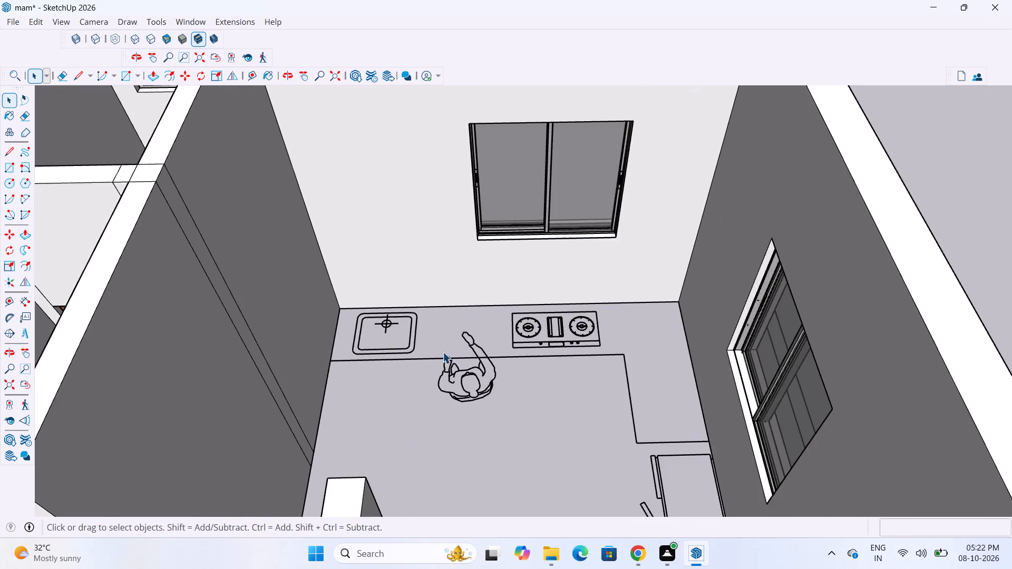
middle_click_drag(465, 354, 492, 355)
scroll(430, 338, "up", 3)
scroll(426, 332, "down", 8)
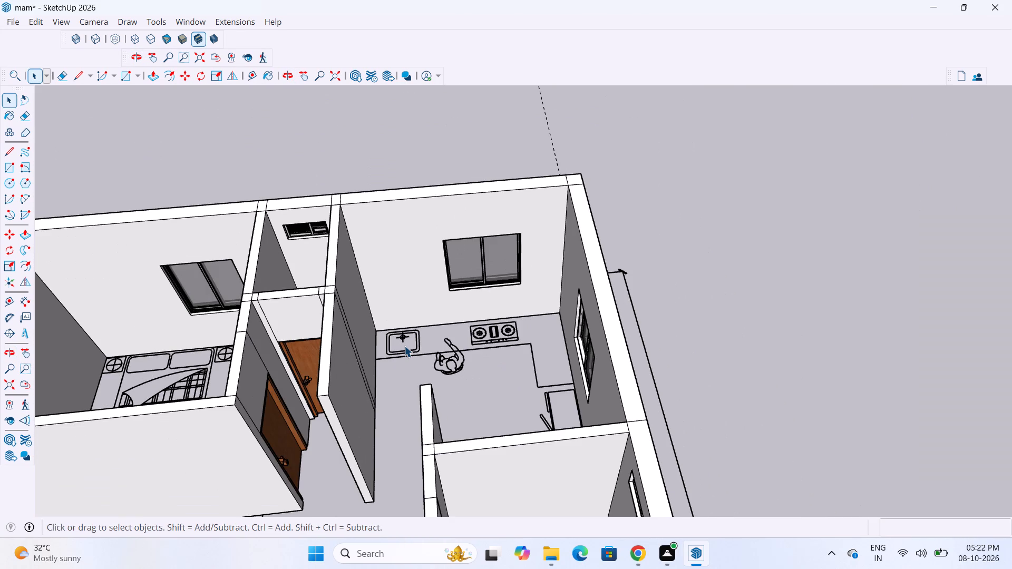
scroll(404, 346, "up", 5)
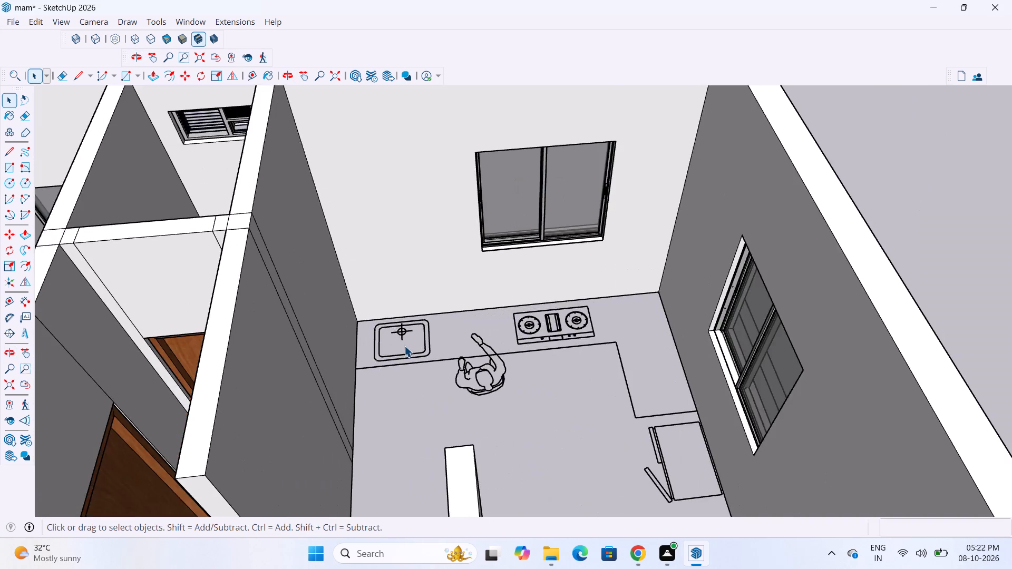
scroll(404, 346, "down", 10)
scroll(536, 280, "up", 3)
scroll(481, 289, "down", 2)
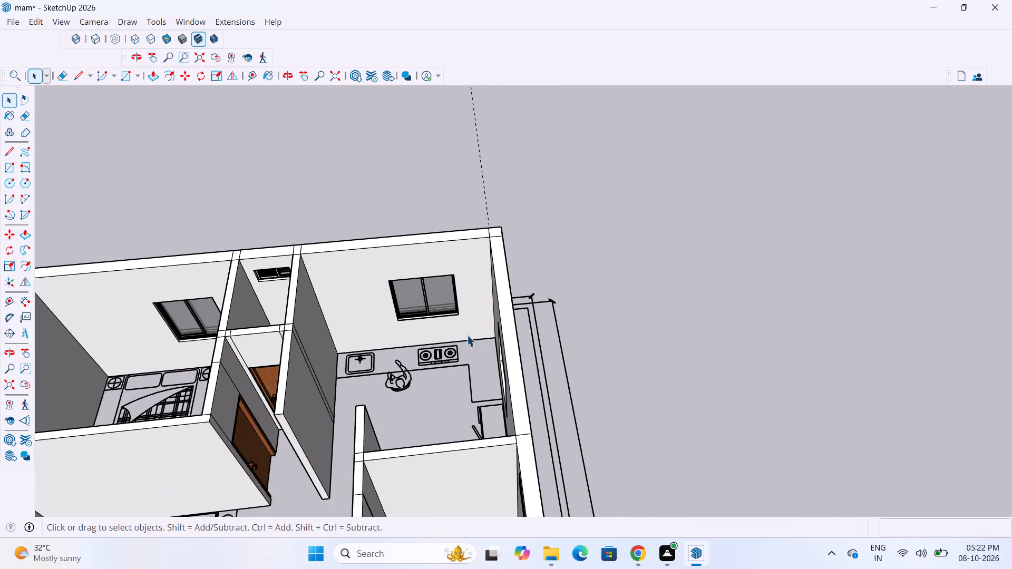
scroll(428, 375, "up", 10)
middle_click_drag(433, 366, 622, 357)
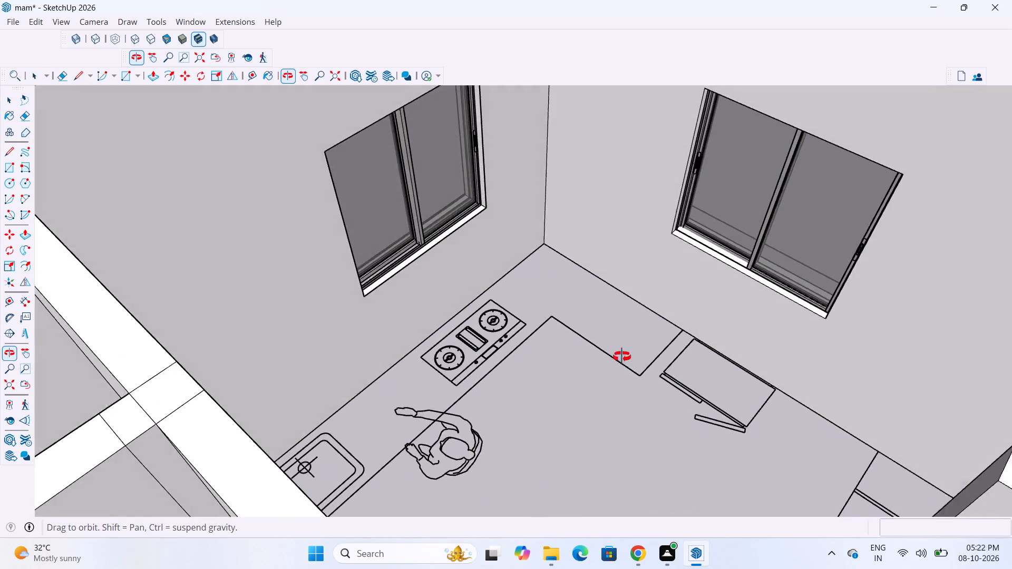
middle_click_drag(622, 357, 454, 348)
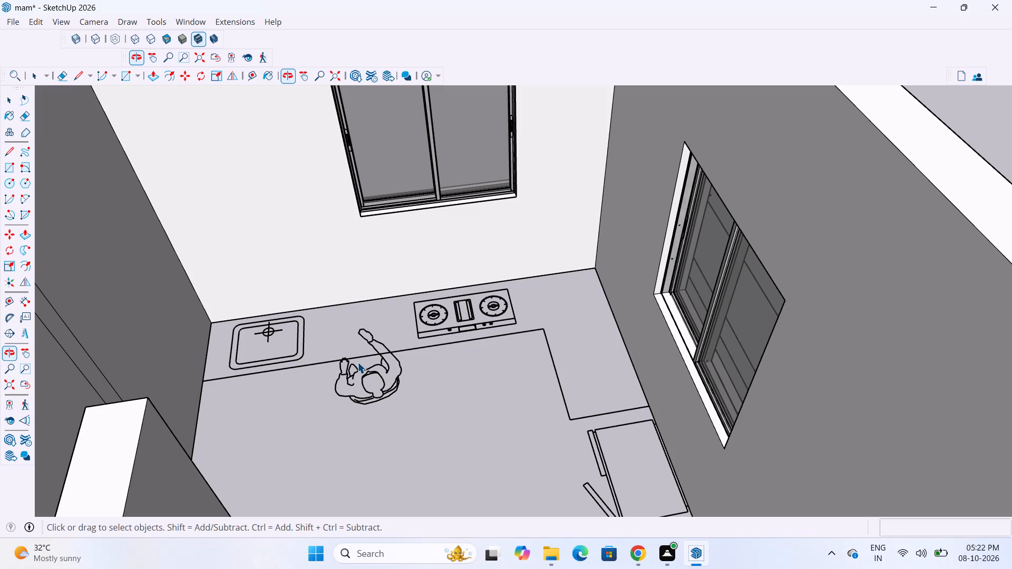
scroll(357, 362, "down", 11)
middle_click_drag(366, 329, 398, 334)
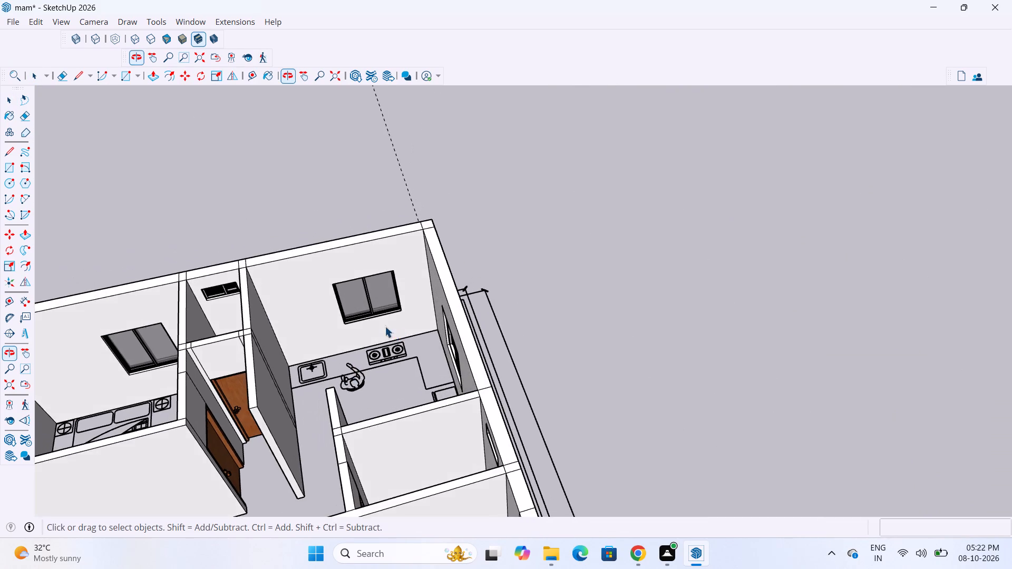
scroll(411, 296, "down", 5)
scroll(470, 287, "down", 5)
Examine the rear bedroom and the adjoining bathroom with its door and ventilator.
middle_click_drag(531, 328, 375, 351)
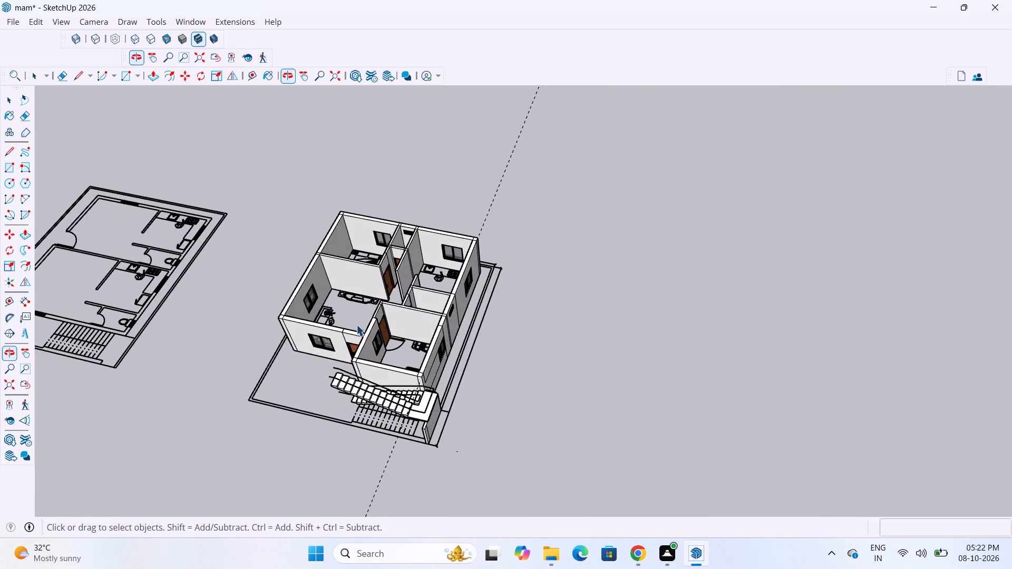
scroll(358, 298, "up", 10)
scroll(455, 233, "down", 9)
scroll(435, 284, "up", 9)
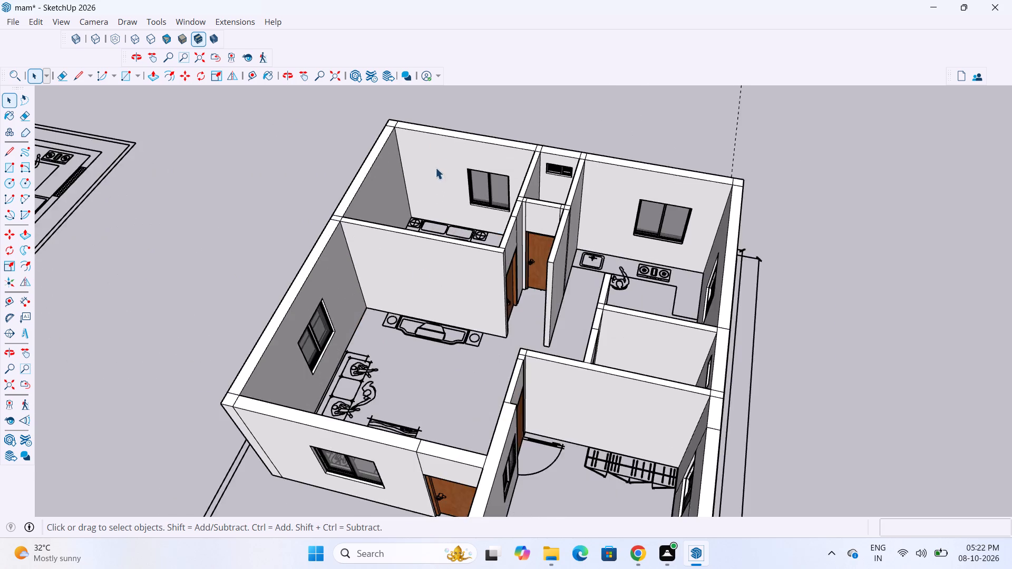
scroll(435, 168, "up", 7)
scroll(488, 224, "up", 1)
middle_click_drag(488, 224, 412, 225)
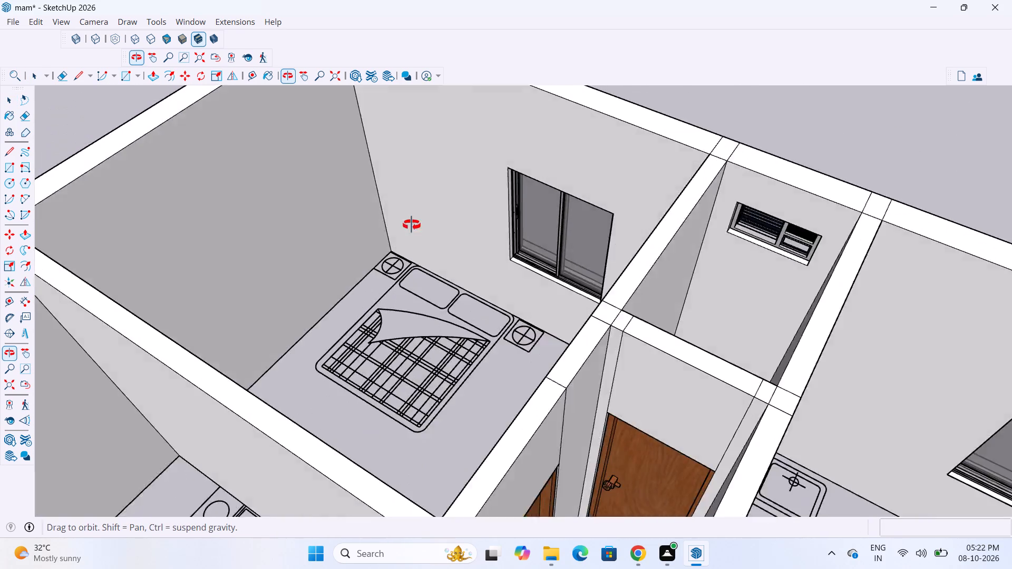
middle_click_drag(412, 225, 565, 250)
scroll(264, 341, "down", 11)
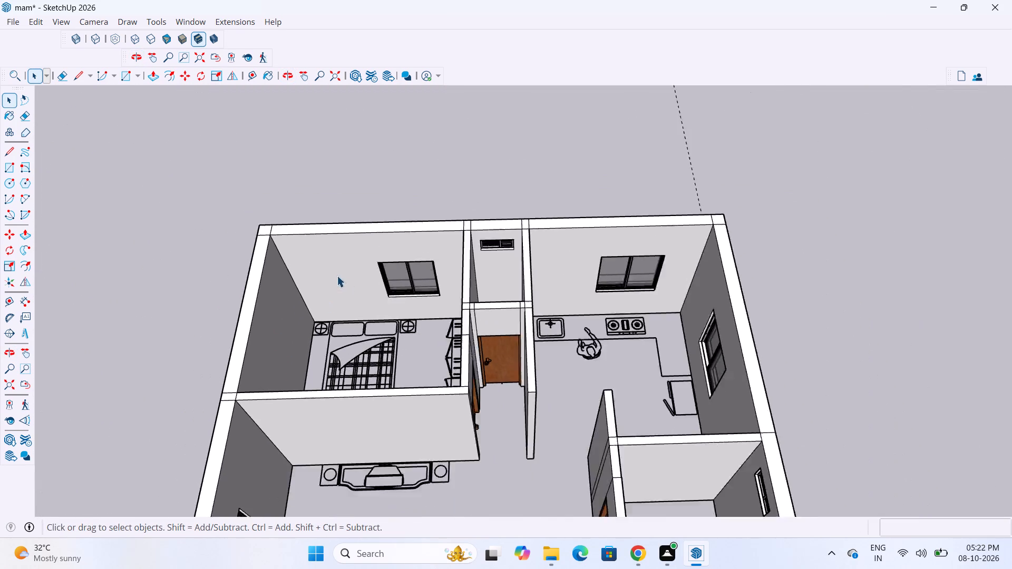
Examine the whole house from the front and side, including the entrance, the external staircase and the room layout.
scroll(337, 276, "down", 7)
middle_click_drag(364, 397, 330, 289)
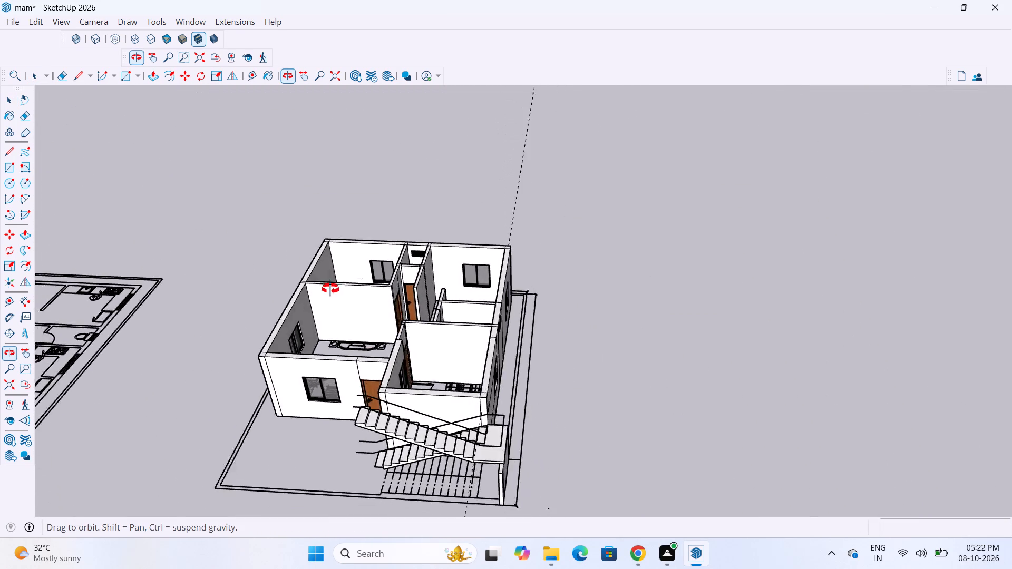
middle_click_drag(330, 289, 277, 255)
scroll(250, 458, "up", 5)
middle_click_drag(342, 367, 408, 332)
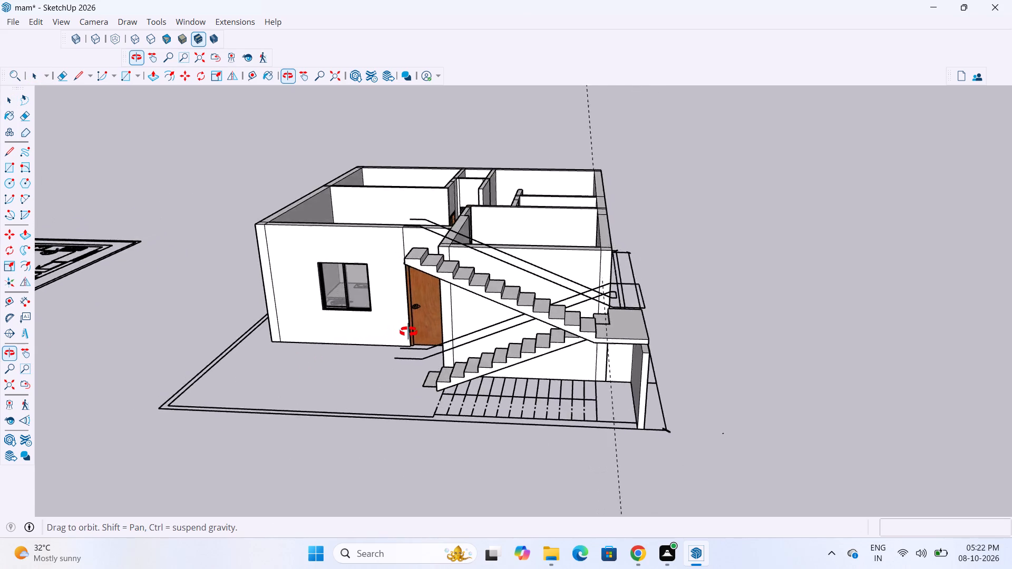
middle_click_drag(408, 332, 383, 534)
scroll(455, 342, "down", 7)
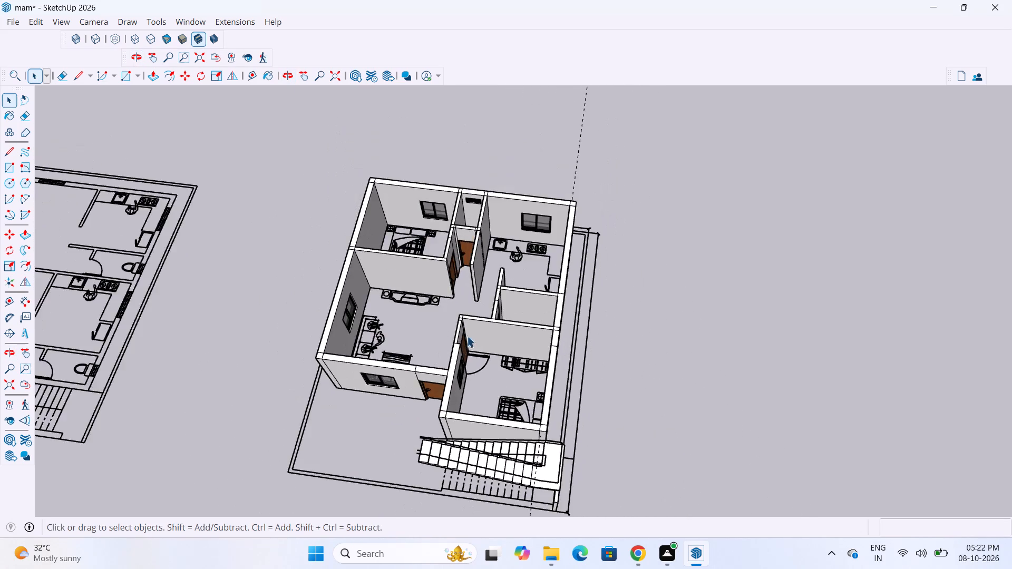
scroll(467, 336, "down", 4)
scroll(429, 403, "up", 13)
scroll(455, 394, "down", 14)
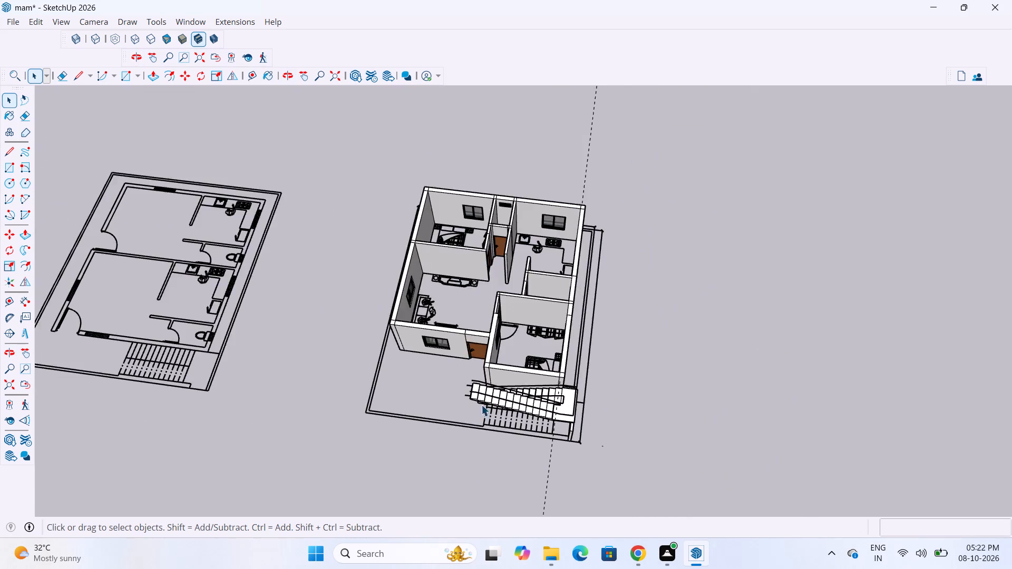
scroll(481, 405, "down", 3)
scroll(480, 421, "up", 1)
middle_click_drag(474, 401, 452, 312)
scroll(456, 336, "up", 9)
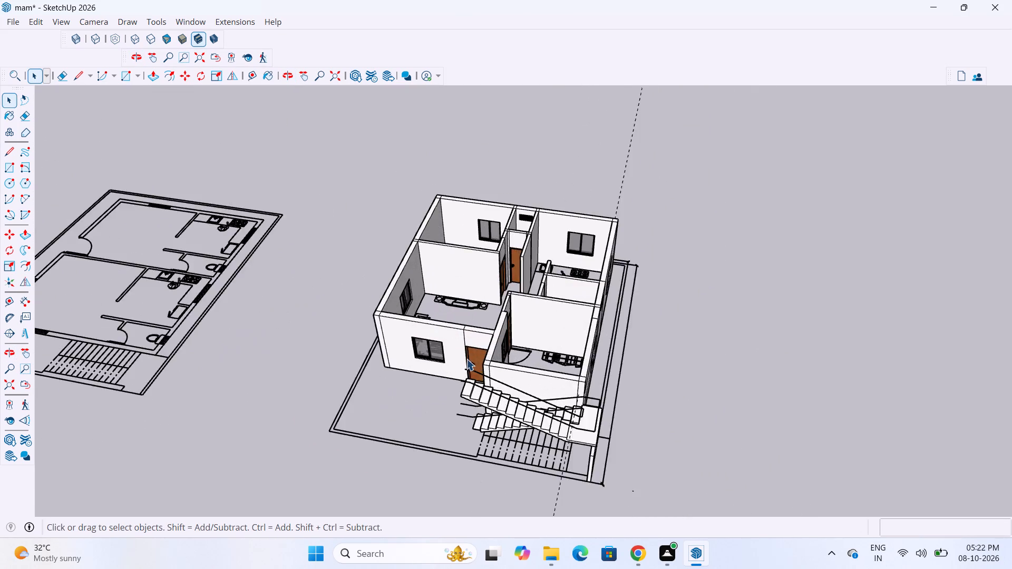
scroll(466, 359, "up", 4)
scroll(481, 345, "down", 6)
middle_click_drag(478, 363, 351, 295)
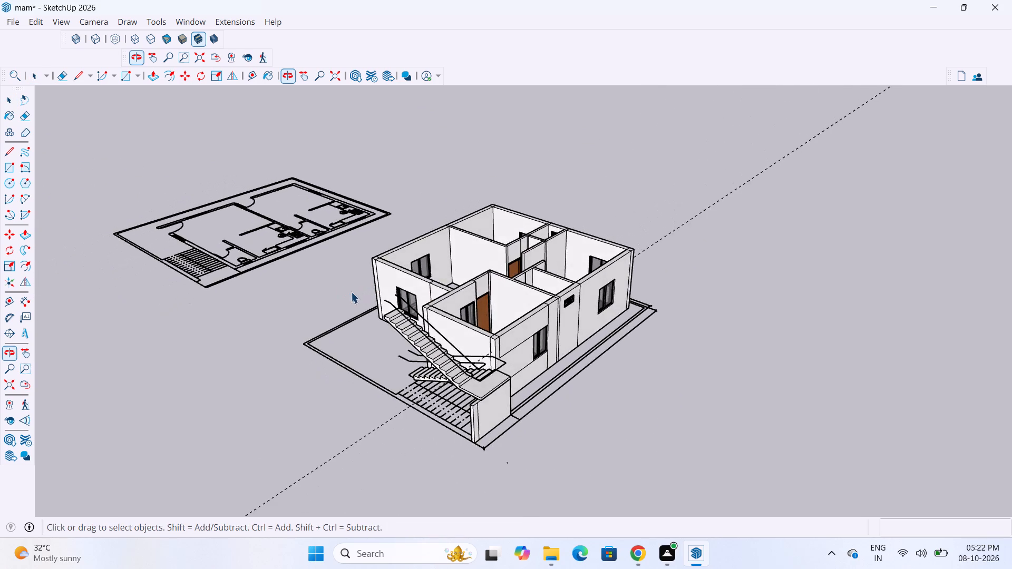
scroll(427, 316, "up", 6)
scroll(475, 335, "up", 3)
scroll(475, 335, "down", 10)
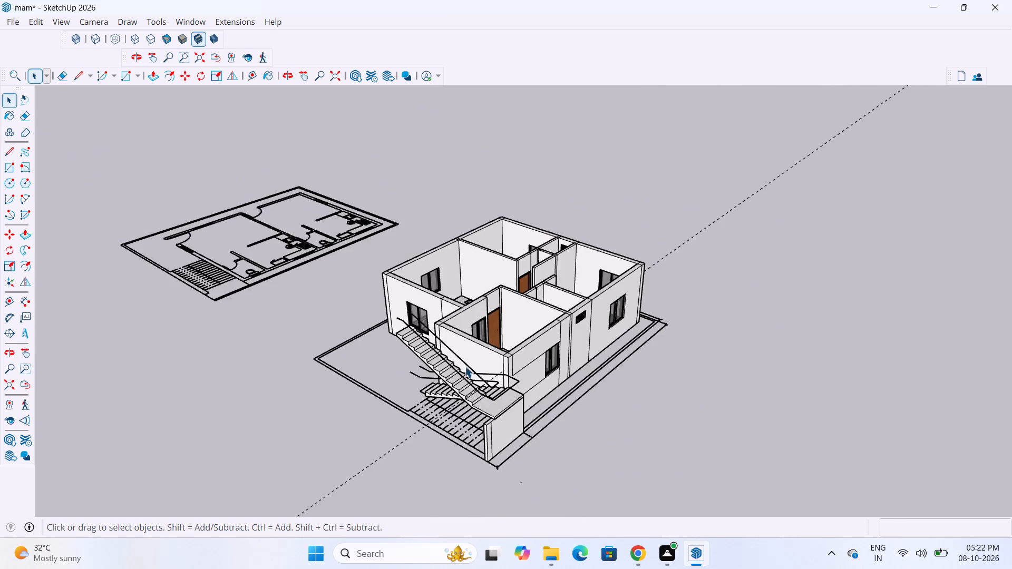
middle_click_drag(469, 366, 631, 485)
scroll(344, 186, "up", 7)
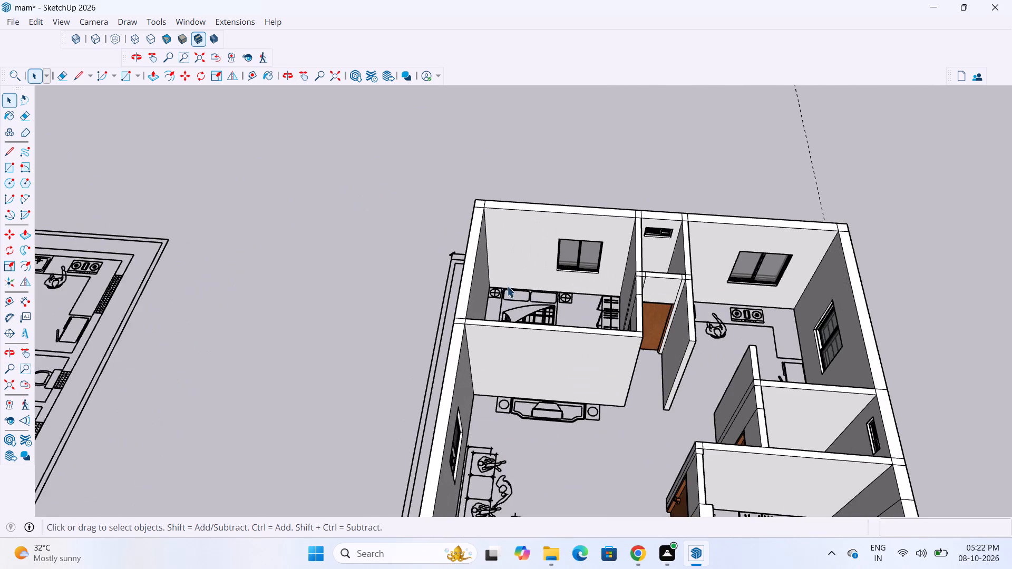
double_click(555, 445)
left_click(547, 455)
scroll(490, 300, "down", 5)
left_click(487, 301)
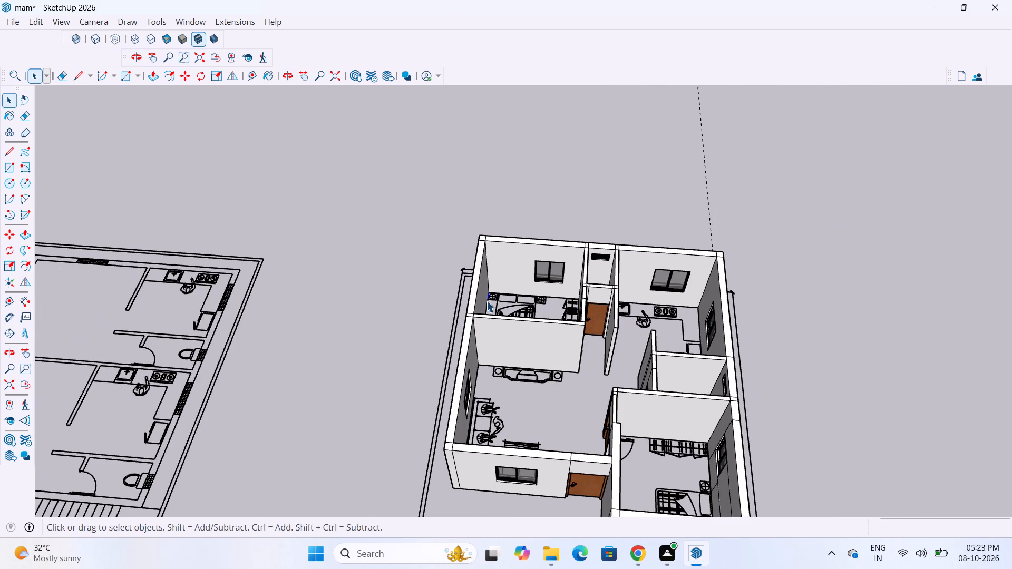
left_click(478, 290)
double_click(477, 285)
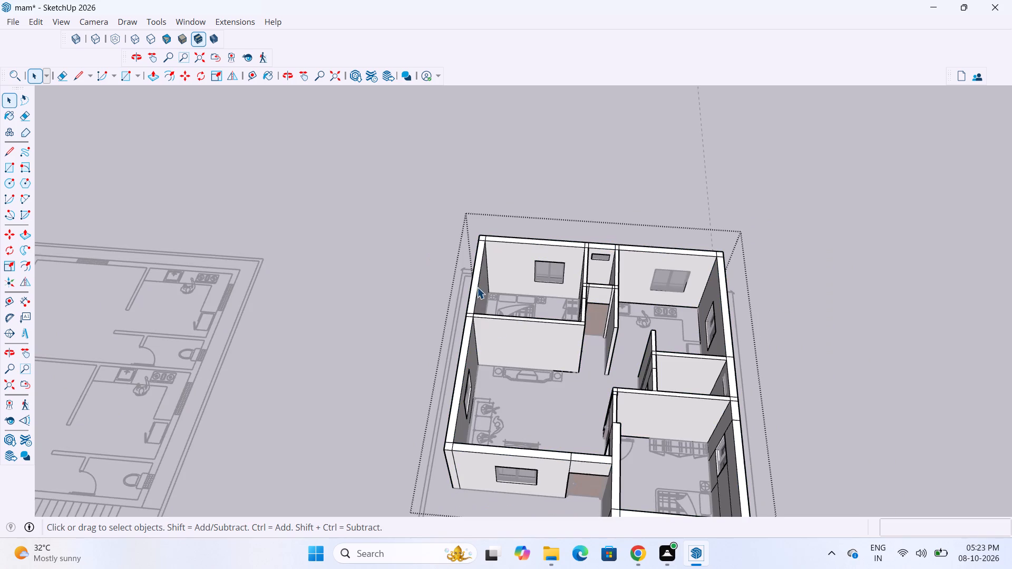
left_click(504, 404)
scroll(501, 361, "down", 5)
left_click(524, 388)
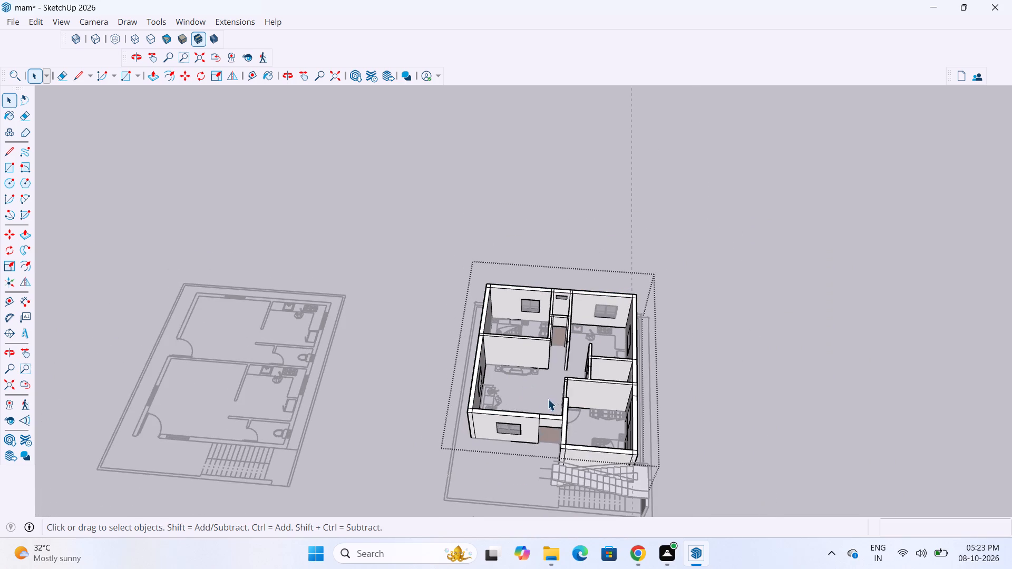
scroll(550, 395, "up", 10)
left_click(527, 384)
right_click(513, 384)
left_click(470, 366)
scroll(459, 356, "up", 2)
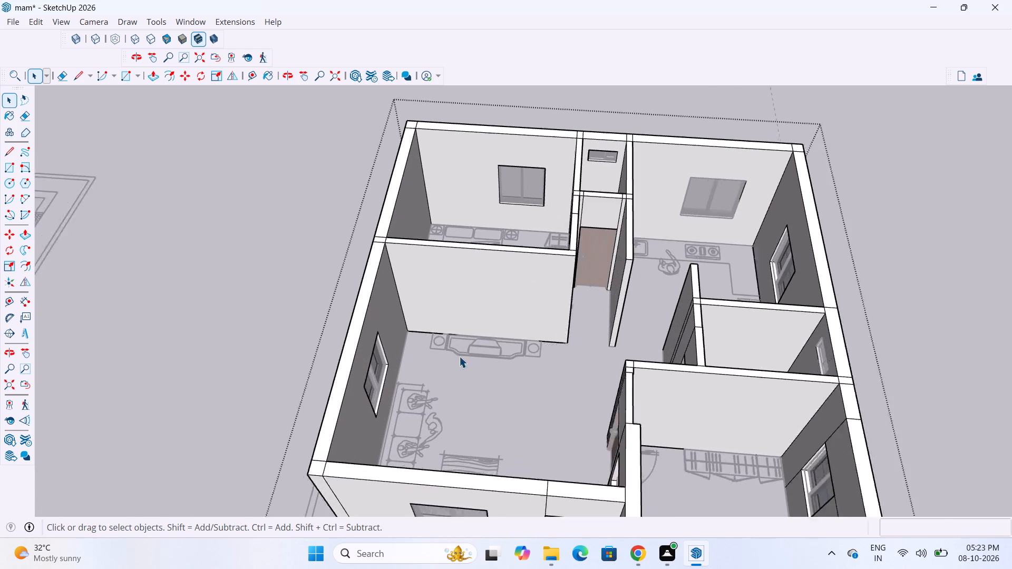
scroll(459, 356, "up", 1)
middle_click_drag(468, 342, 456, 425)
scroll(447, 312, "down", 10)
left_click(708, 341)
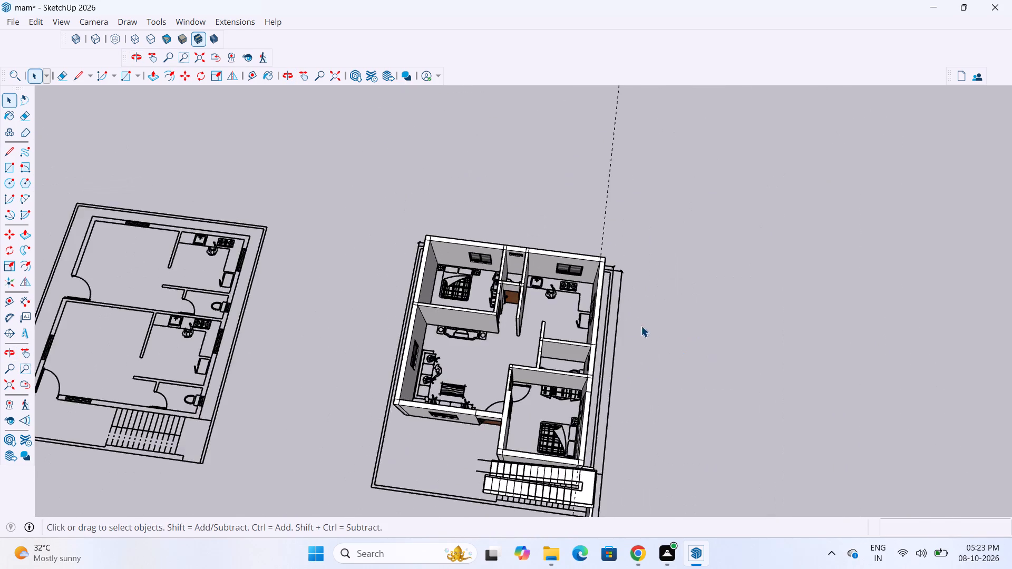
Examine the entrance side, the external staircase and the ground floor's room layout from the front and above.
scroll(492, 300, "up", 8)
middle_click_drag(440, 287, 461, 19)
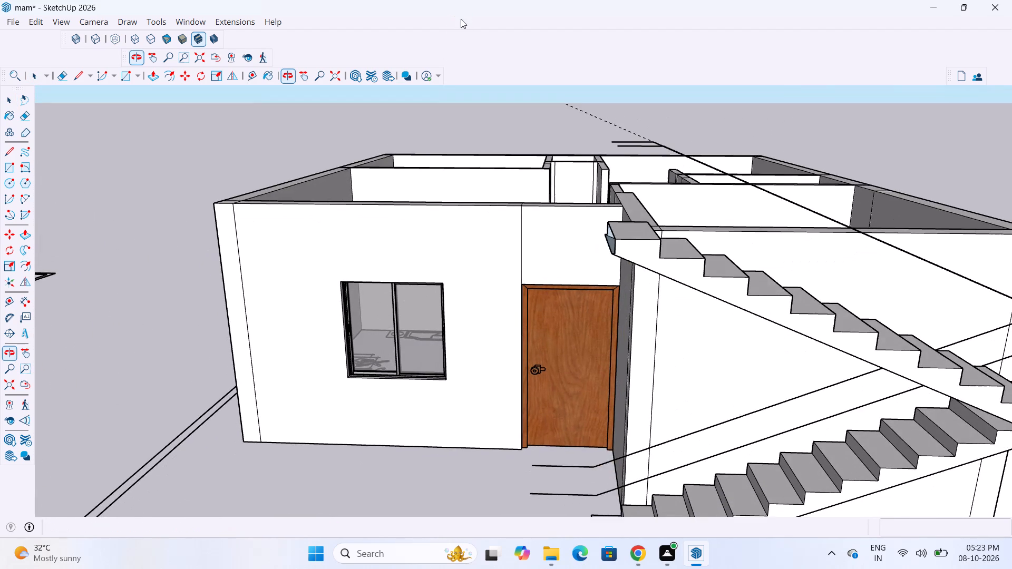
scroll(429, 120, "down", 6)
scroll(380, 210, "down", 2)
middle_click_drag(449, 181, 502, 426)
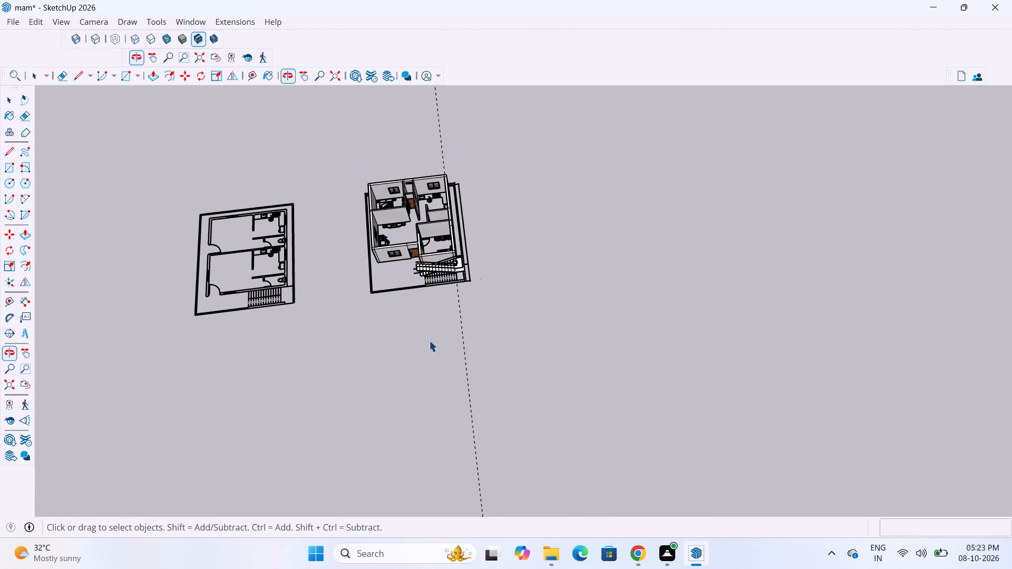
scroll(402, 246, "up", 17)
middle_click_drag(393, 150, 524, 100)
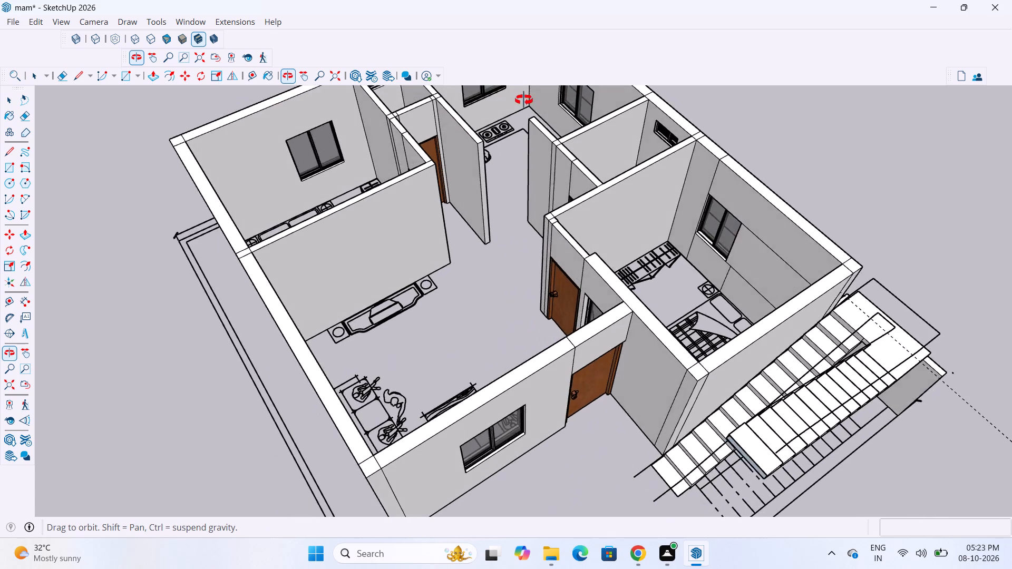
middle_click_drag(524, 100, 325, 152)
scroll(327, 151, "down", 7)
scroll(365, 193, "up", 4)
scroll(383, 207, "down", 5)
scroll(406, 228, "up", 5)
scroll(410, 228, "down", 9)
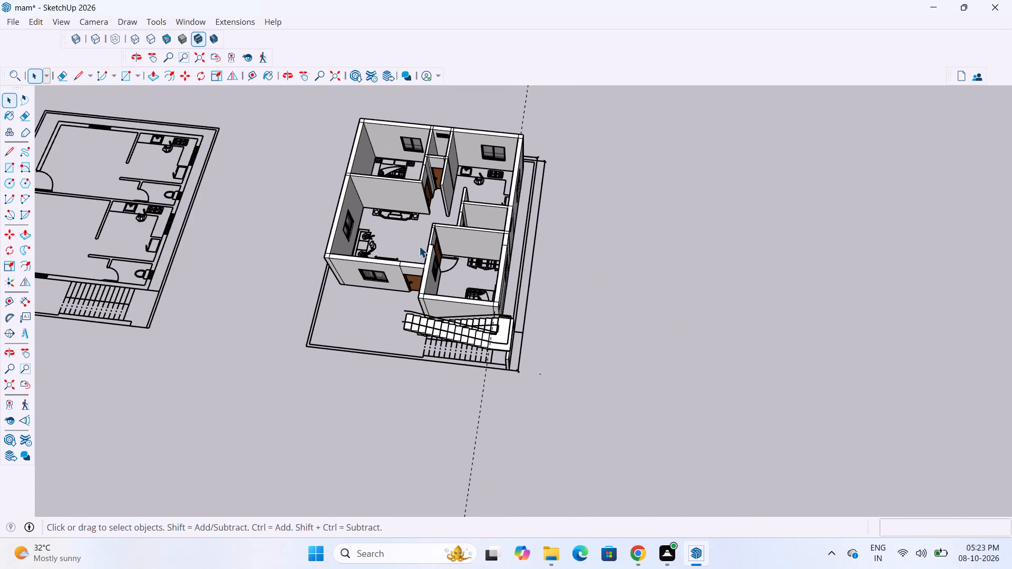
scroll(401, 247, "up", 6)
middle_click_drag(420, 247, 504, 270)
scroll(466, 270, "down", 5)
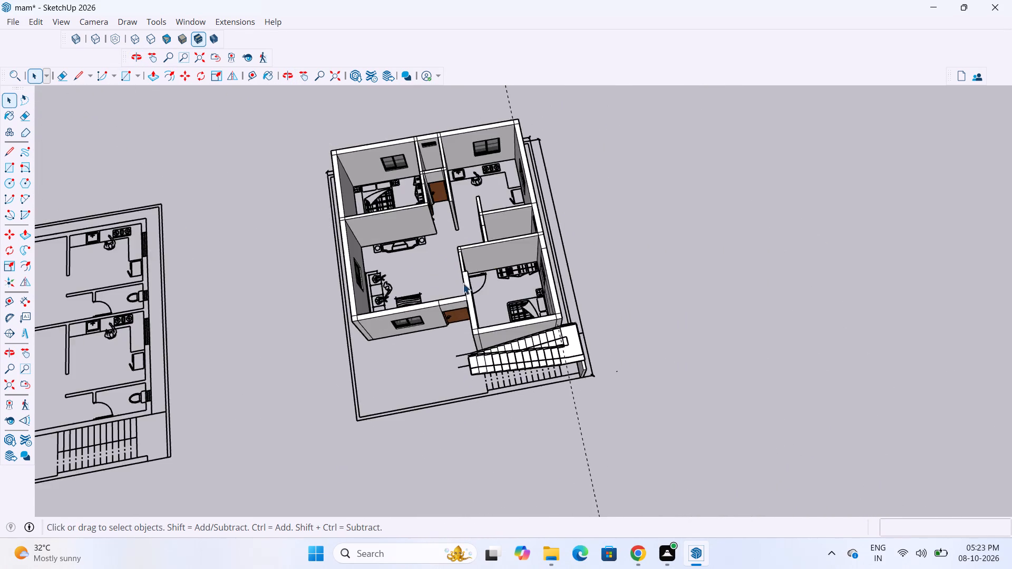
scroll(455, 287, "up", 6)
scroll(498, 301, "down", 6)
scroll(530, 324, "up", 4)
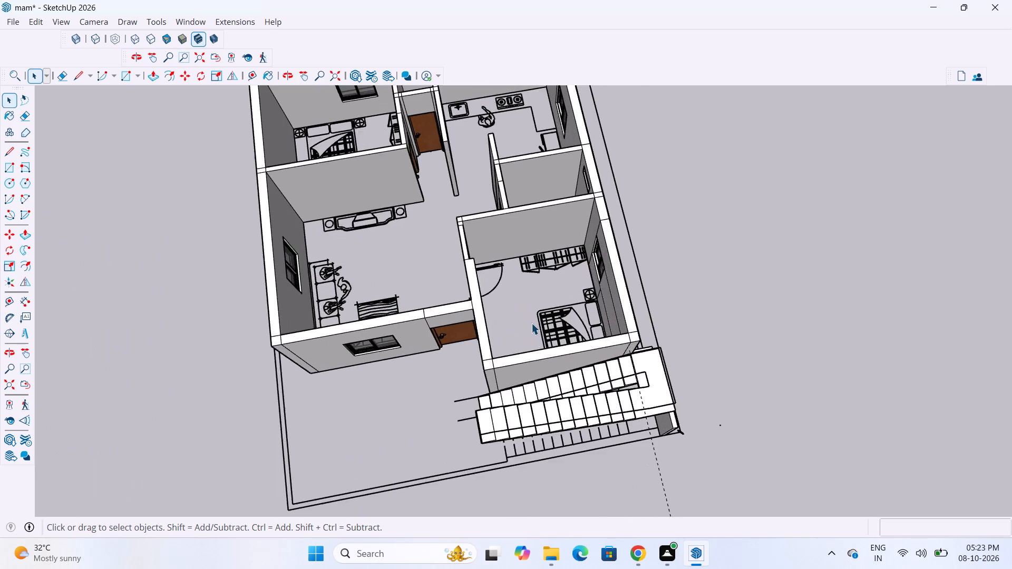
scroll(532, 323, "up", 4)
scroll(605, 312, "down", 9)
scroll(612, 316, "up", 4)
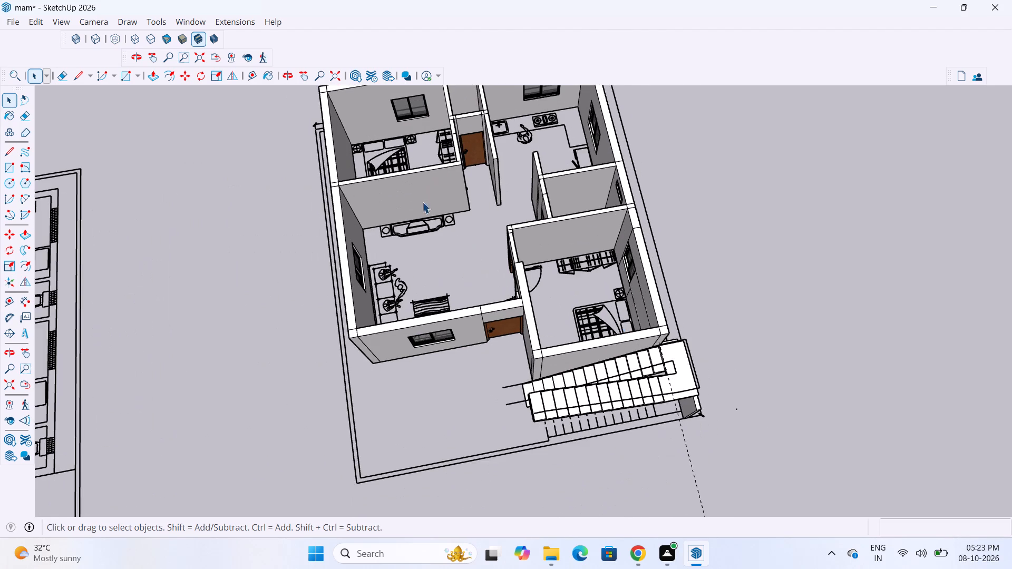
scroll(443, 228, "down", 1)
scroll(481, 267, "down", 4)
scroll(444, 216, "up", 8)
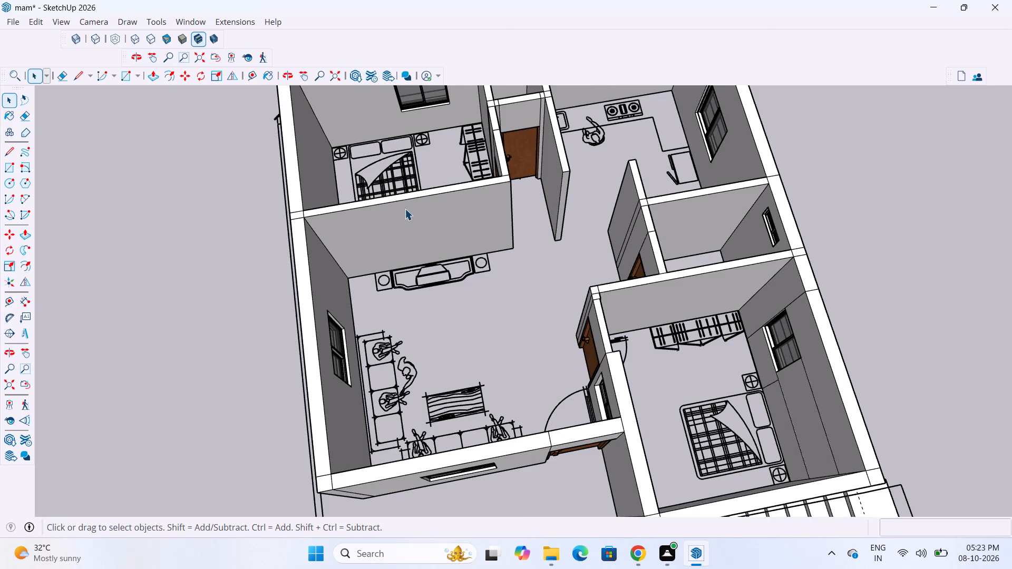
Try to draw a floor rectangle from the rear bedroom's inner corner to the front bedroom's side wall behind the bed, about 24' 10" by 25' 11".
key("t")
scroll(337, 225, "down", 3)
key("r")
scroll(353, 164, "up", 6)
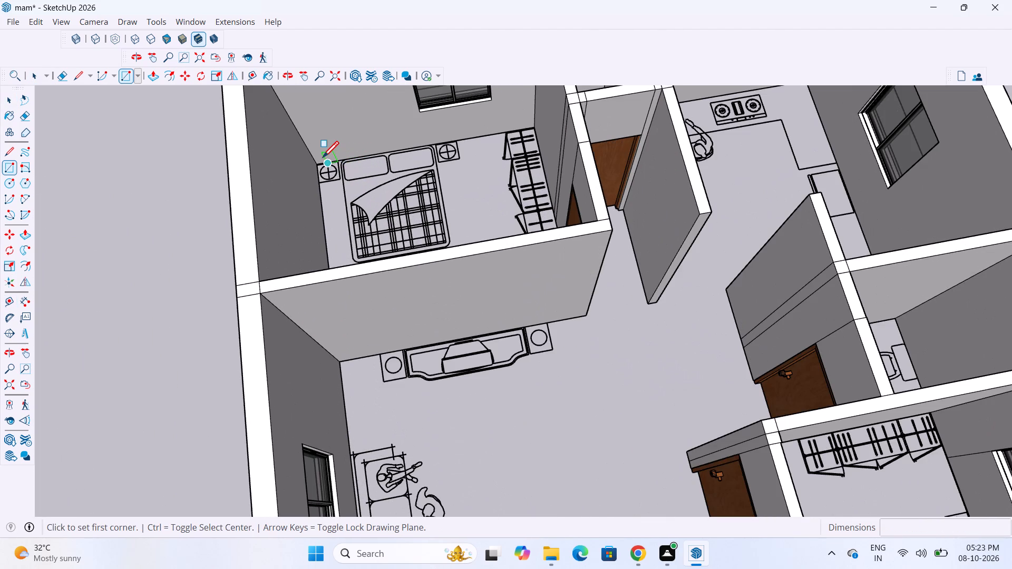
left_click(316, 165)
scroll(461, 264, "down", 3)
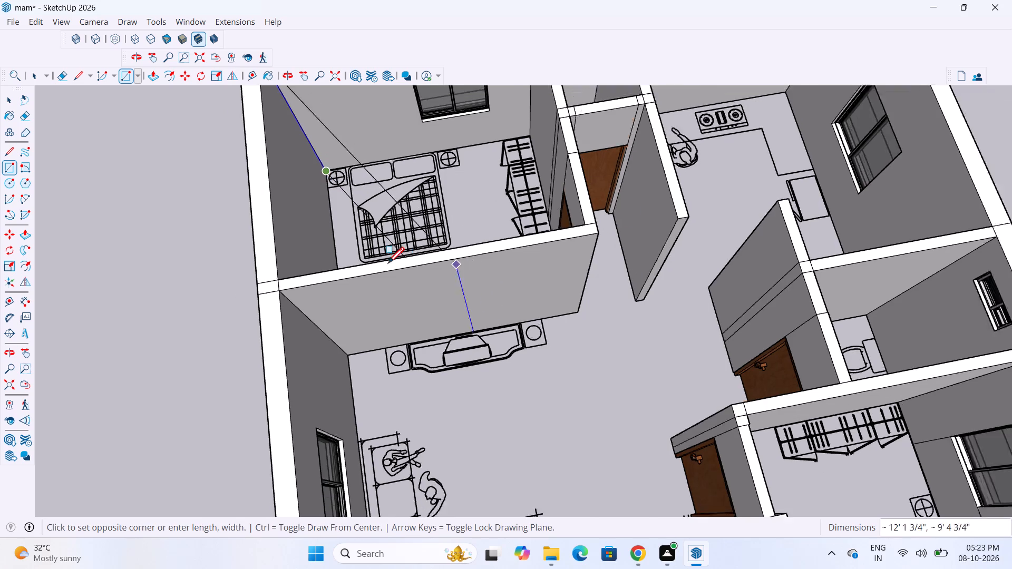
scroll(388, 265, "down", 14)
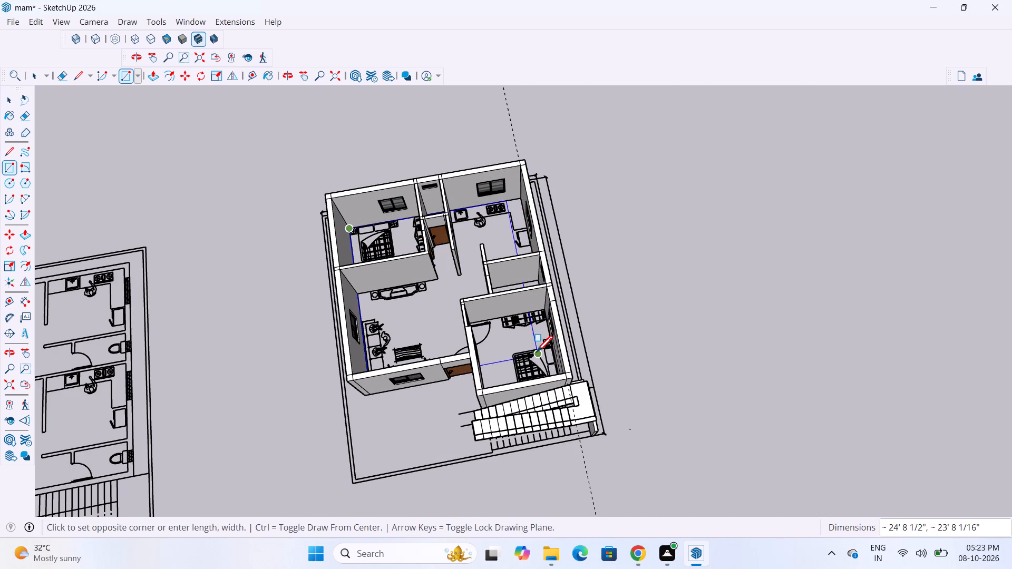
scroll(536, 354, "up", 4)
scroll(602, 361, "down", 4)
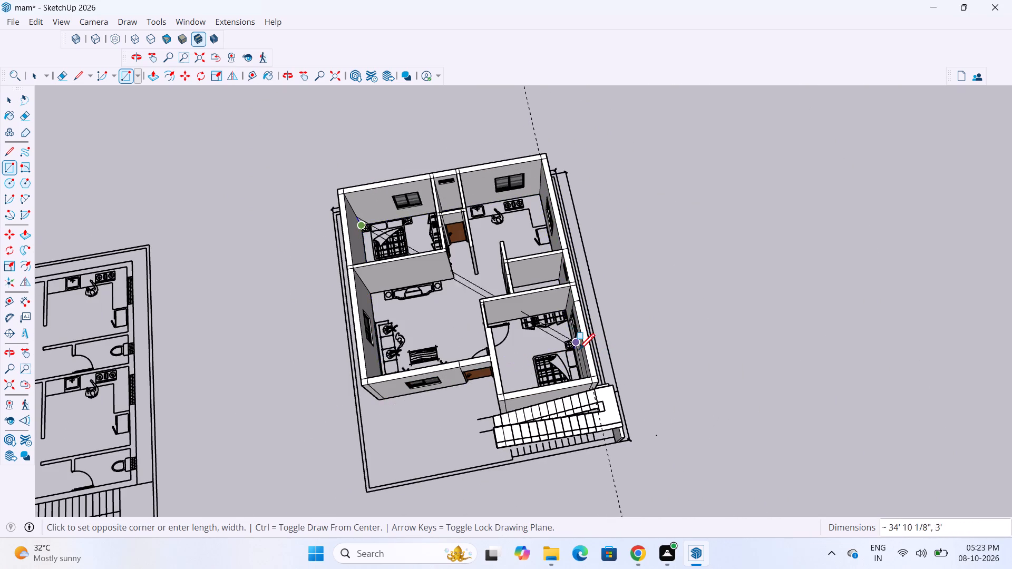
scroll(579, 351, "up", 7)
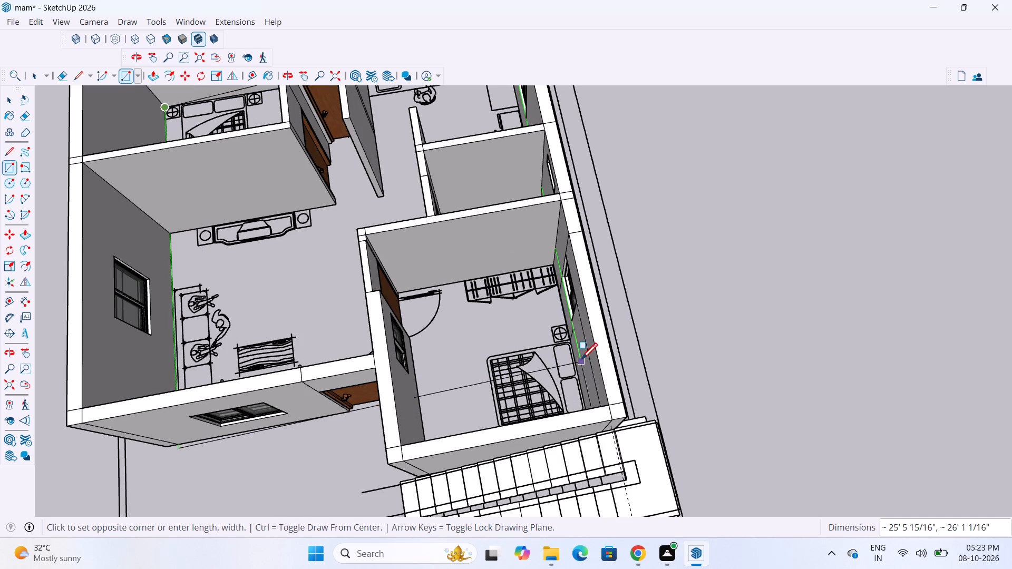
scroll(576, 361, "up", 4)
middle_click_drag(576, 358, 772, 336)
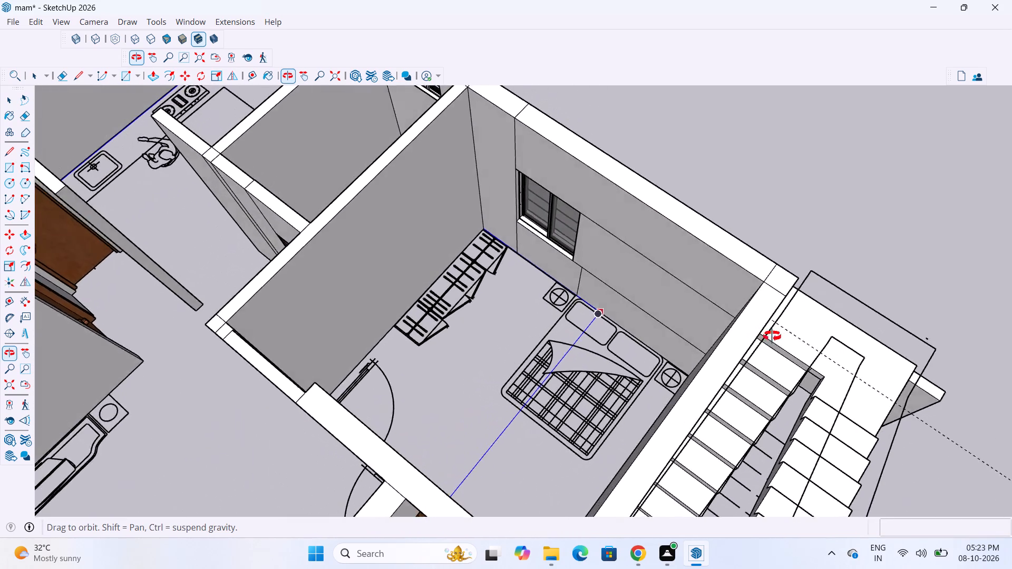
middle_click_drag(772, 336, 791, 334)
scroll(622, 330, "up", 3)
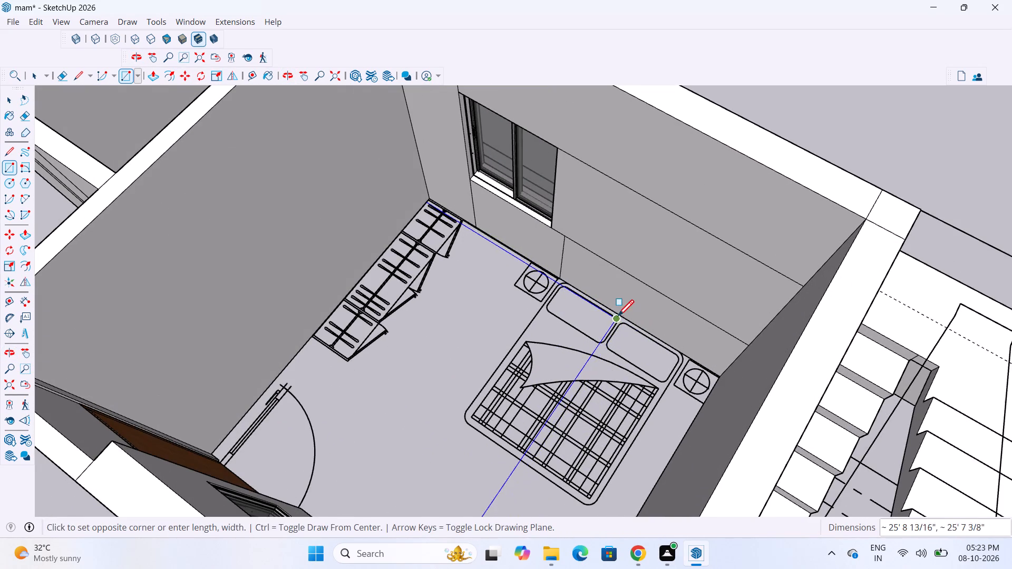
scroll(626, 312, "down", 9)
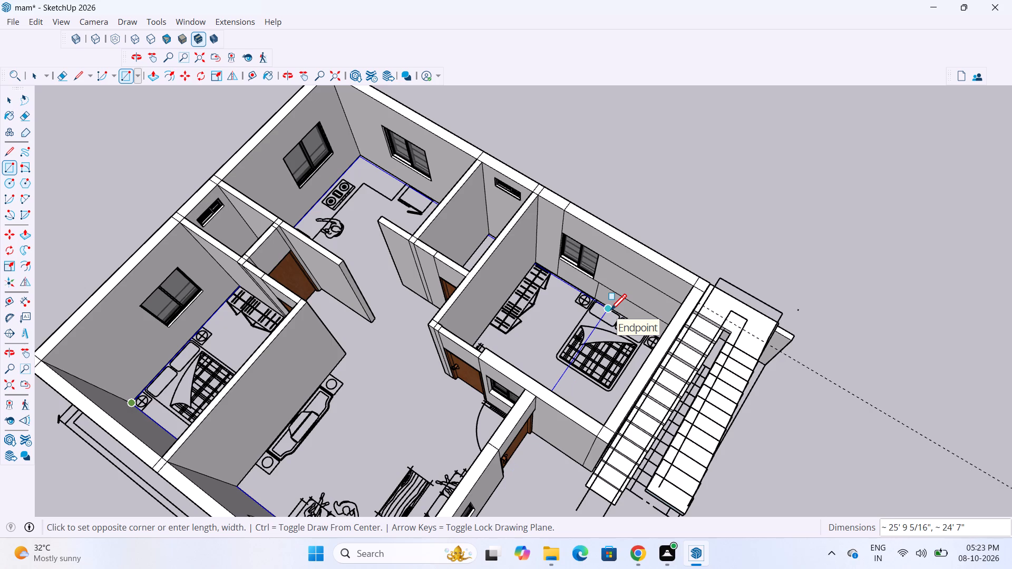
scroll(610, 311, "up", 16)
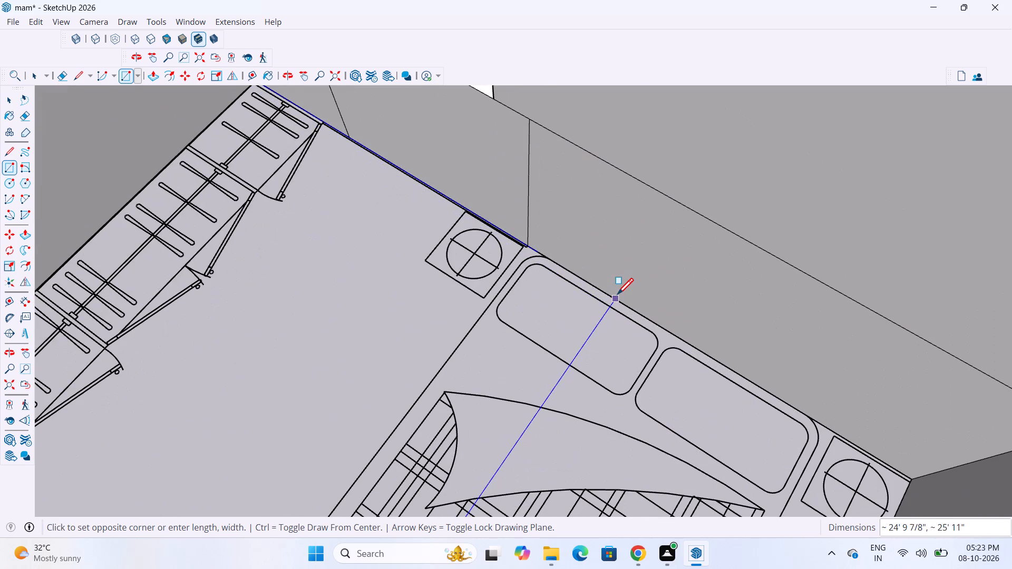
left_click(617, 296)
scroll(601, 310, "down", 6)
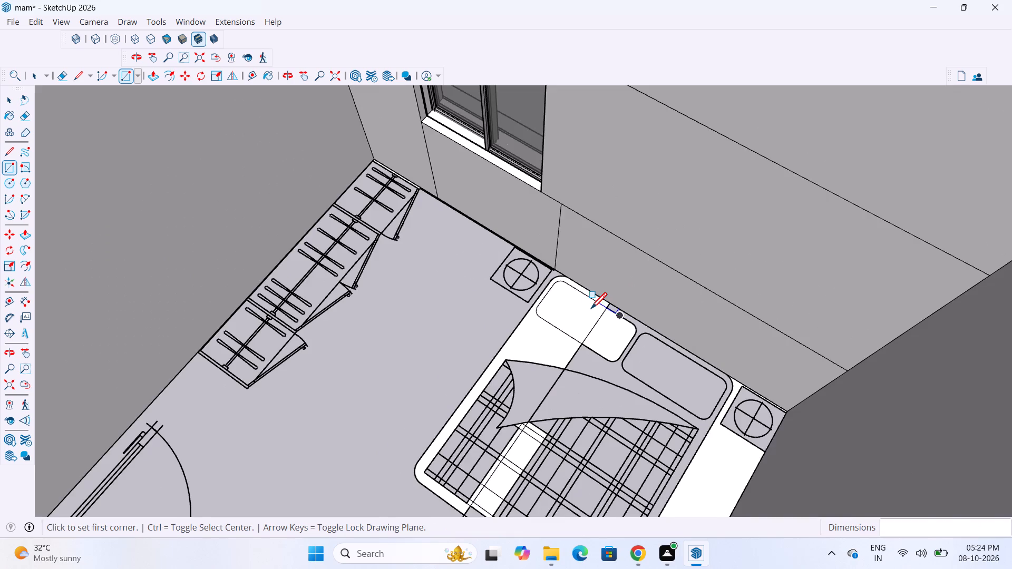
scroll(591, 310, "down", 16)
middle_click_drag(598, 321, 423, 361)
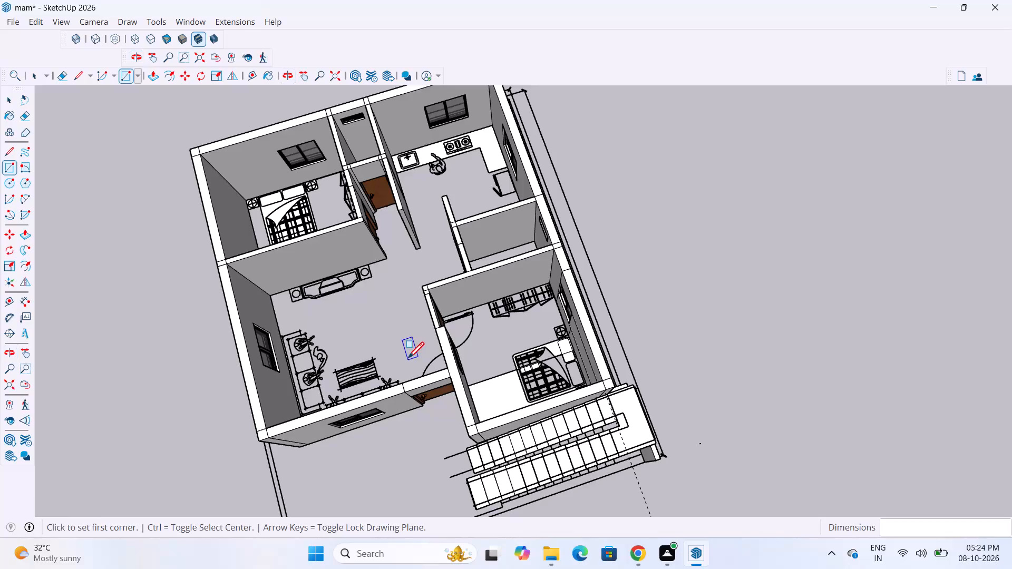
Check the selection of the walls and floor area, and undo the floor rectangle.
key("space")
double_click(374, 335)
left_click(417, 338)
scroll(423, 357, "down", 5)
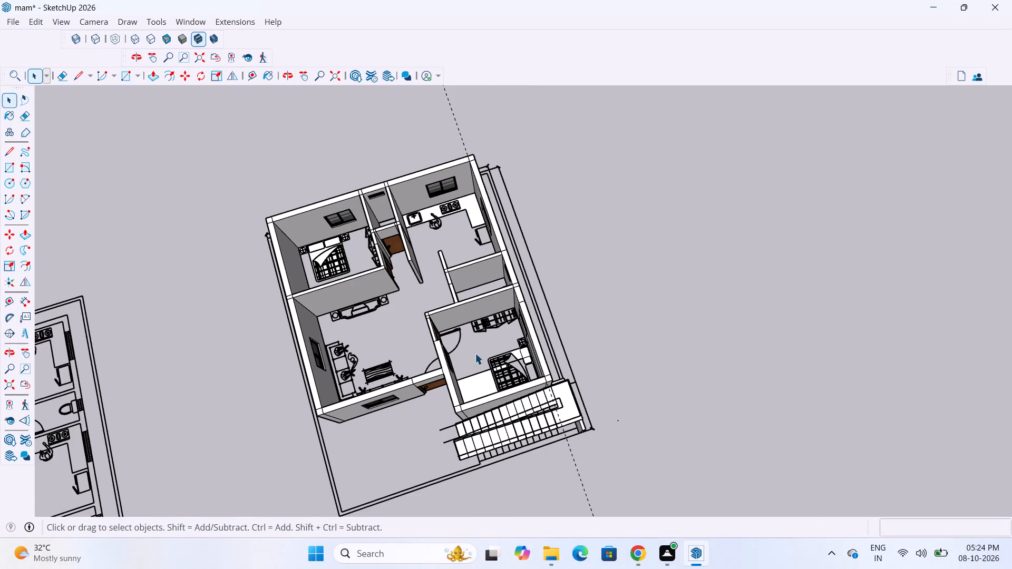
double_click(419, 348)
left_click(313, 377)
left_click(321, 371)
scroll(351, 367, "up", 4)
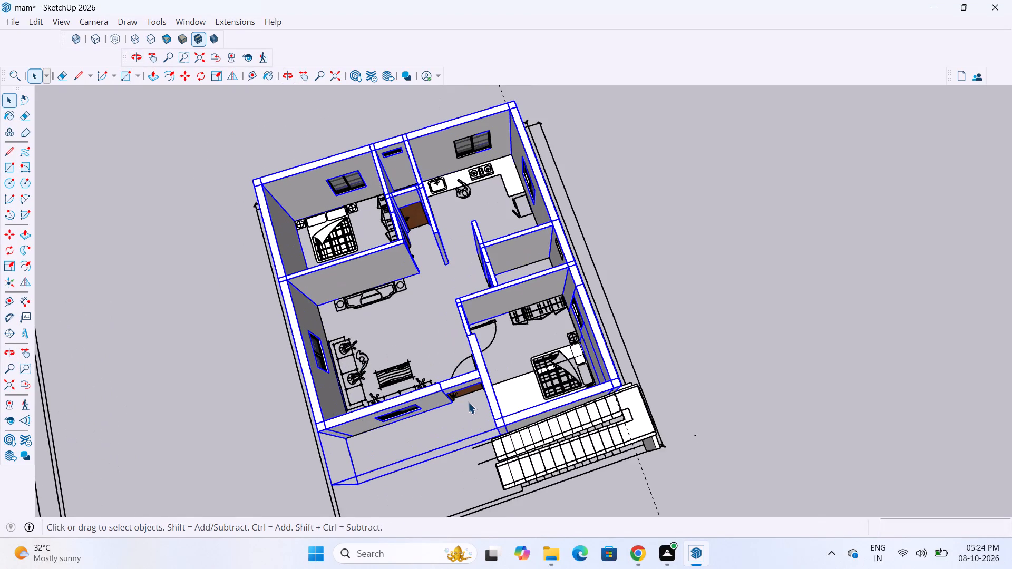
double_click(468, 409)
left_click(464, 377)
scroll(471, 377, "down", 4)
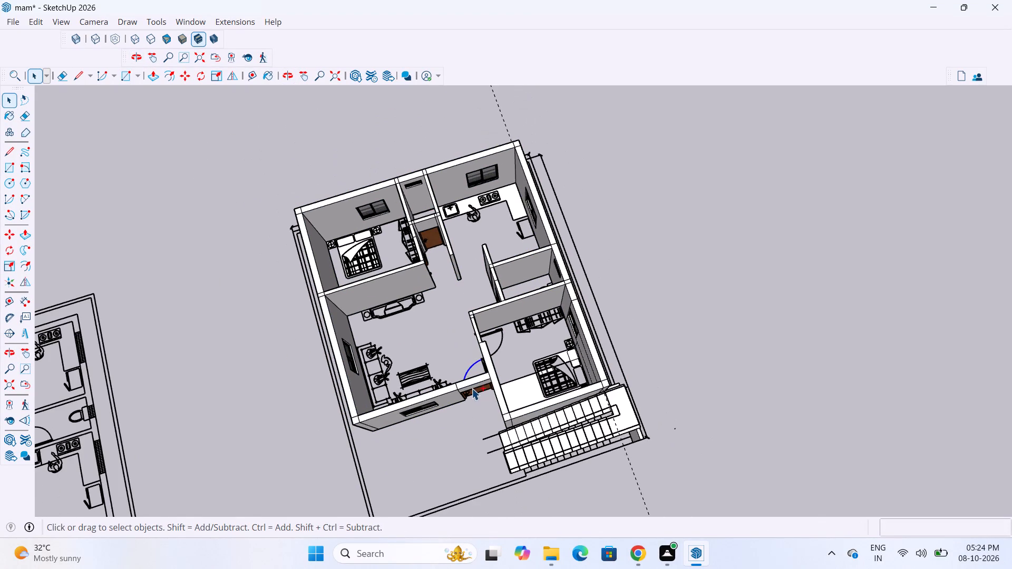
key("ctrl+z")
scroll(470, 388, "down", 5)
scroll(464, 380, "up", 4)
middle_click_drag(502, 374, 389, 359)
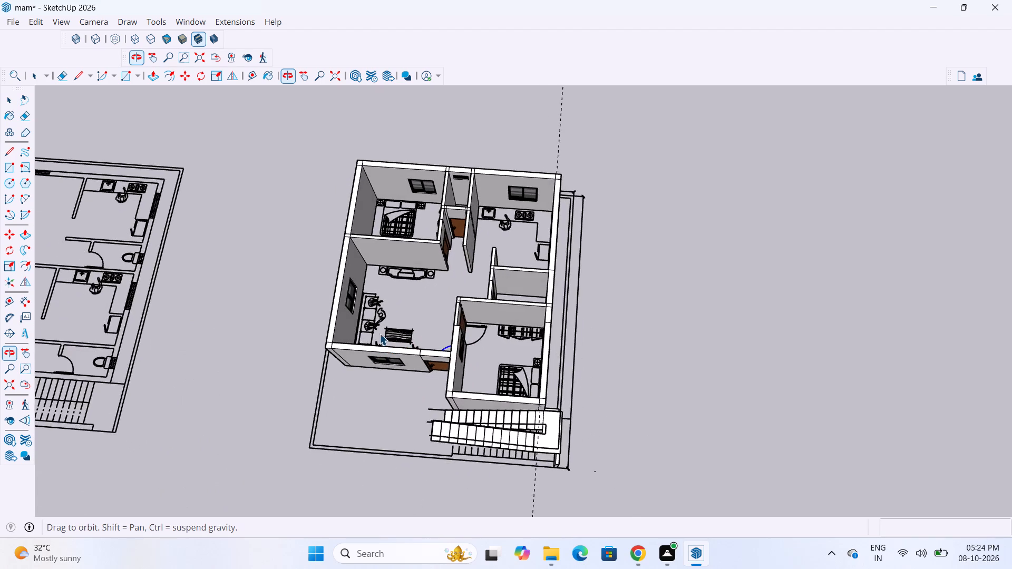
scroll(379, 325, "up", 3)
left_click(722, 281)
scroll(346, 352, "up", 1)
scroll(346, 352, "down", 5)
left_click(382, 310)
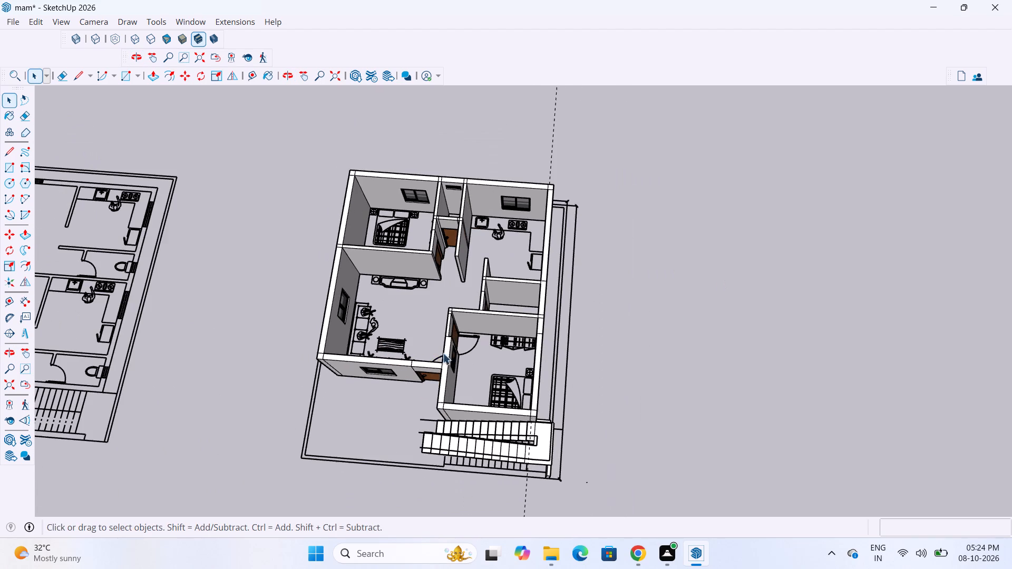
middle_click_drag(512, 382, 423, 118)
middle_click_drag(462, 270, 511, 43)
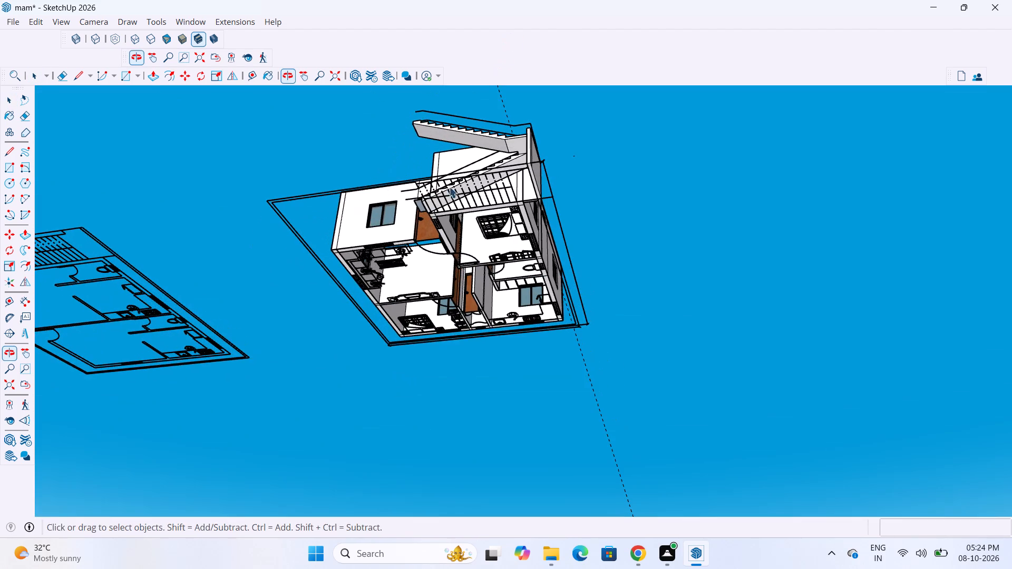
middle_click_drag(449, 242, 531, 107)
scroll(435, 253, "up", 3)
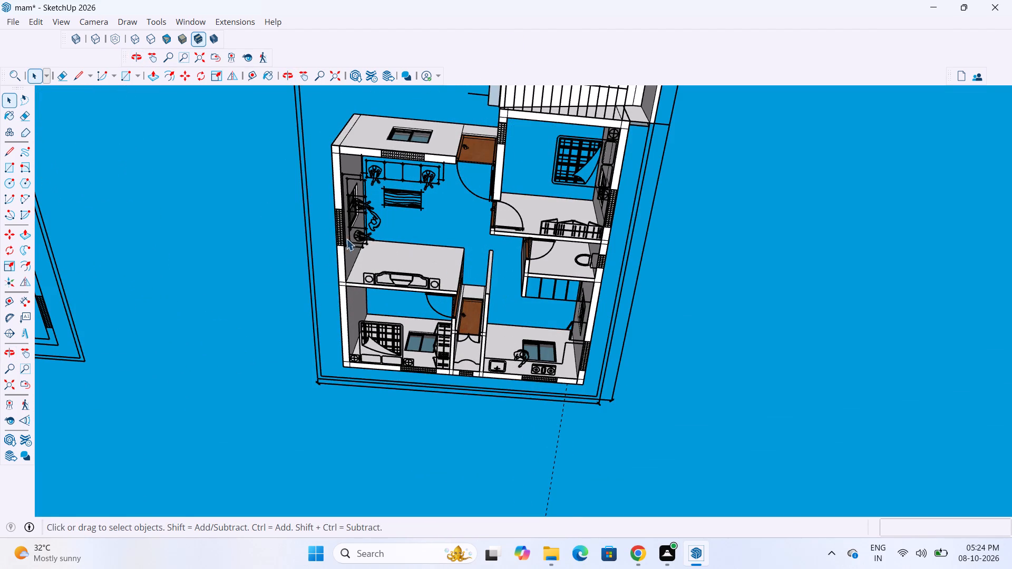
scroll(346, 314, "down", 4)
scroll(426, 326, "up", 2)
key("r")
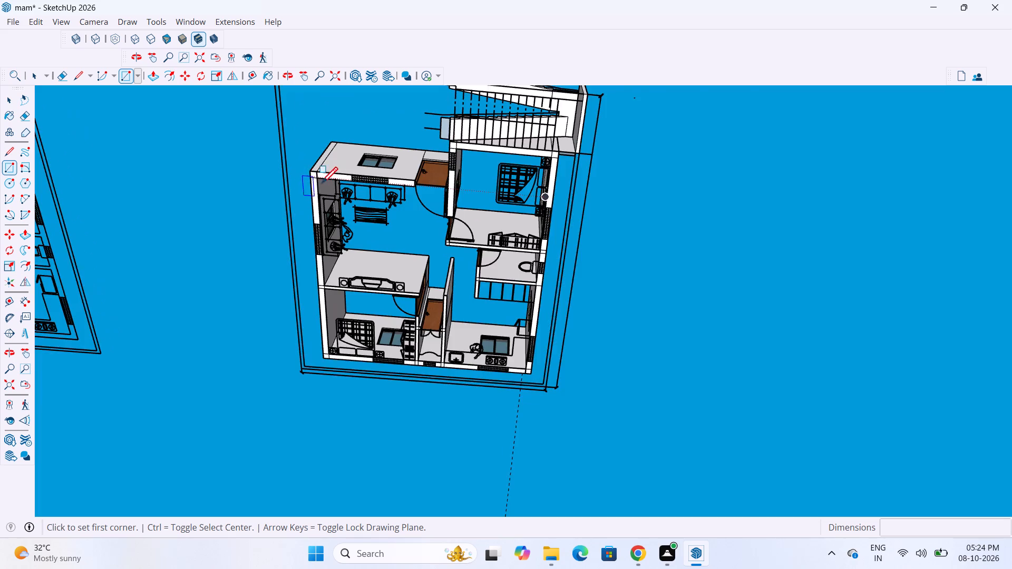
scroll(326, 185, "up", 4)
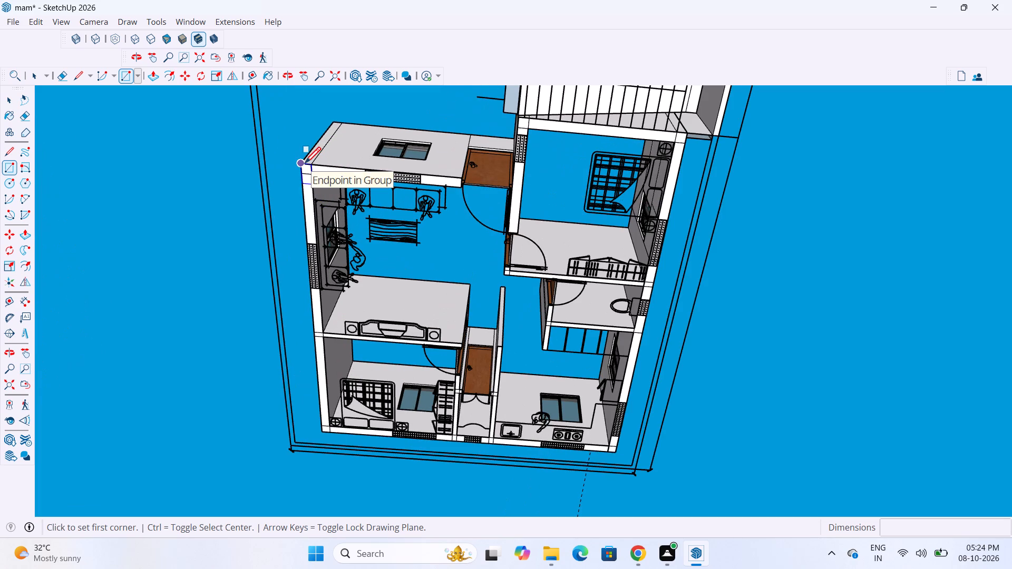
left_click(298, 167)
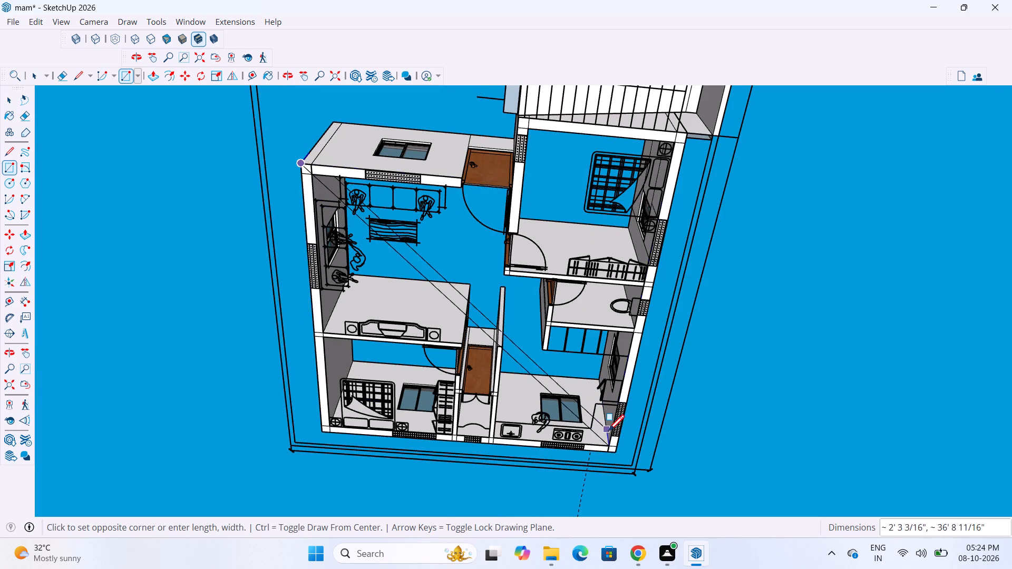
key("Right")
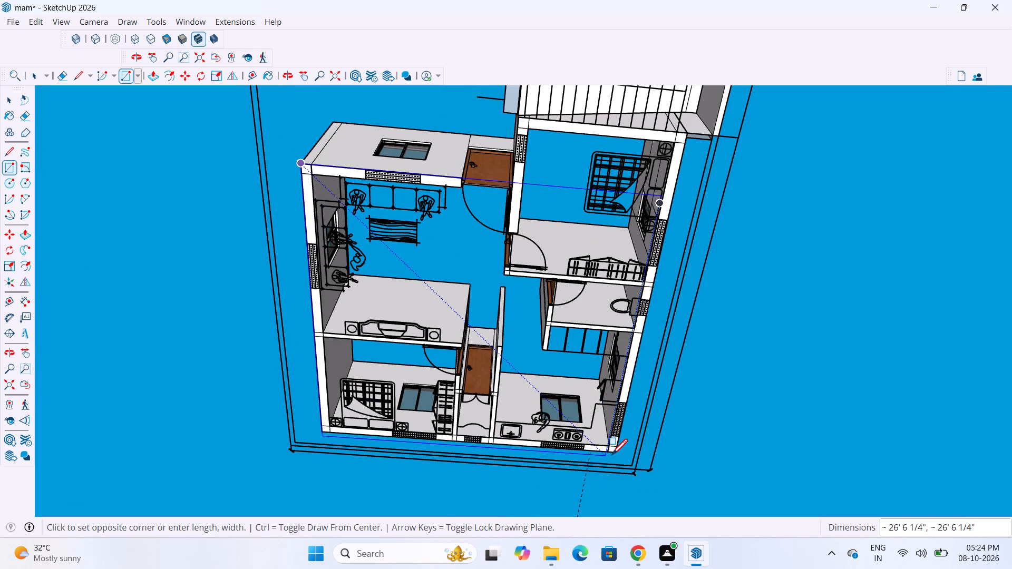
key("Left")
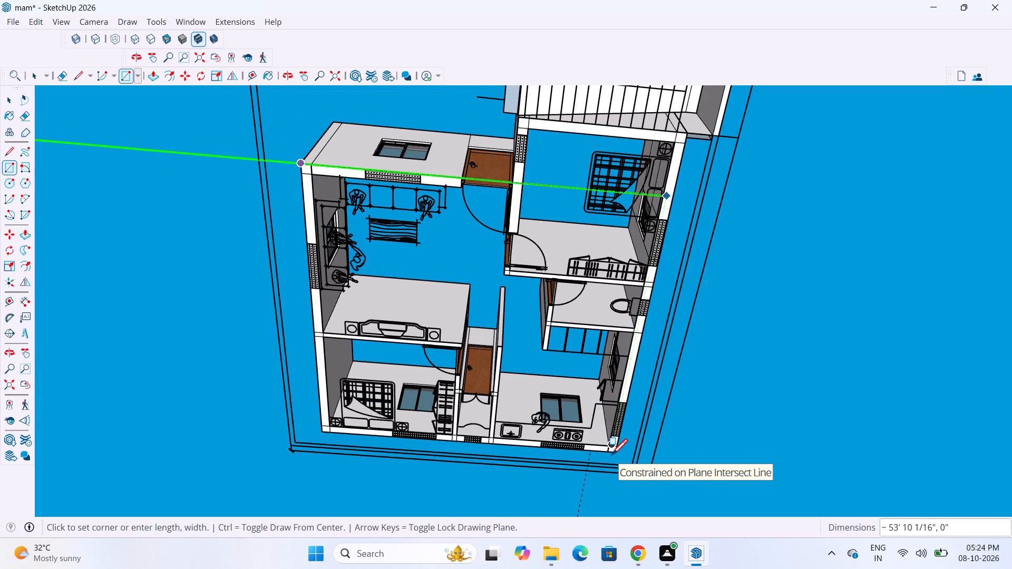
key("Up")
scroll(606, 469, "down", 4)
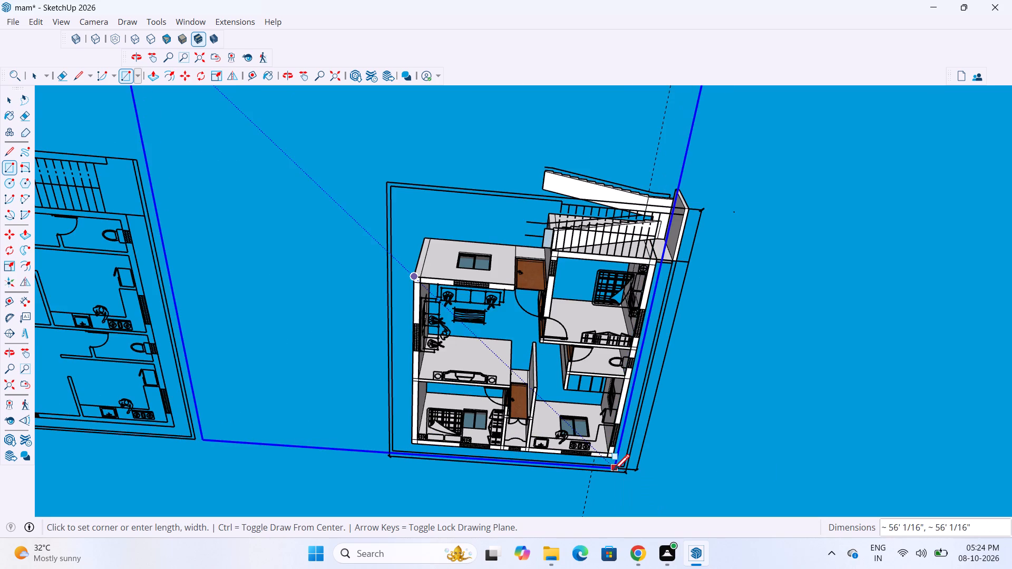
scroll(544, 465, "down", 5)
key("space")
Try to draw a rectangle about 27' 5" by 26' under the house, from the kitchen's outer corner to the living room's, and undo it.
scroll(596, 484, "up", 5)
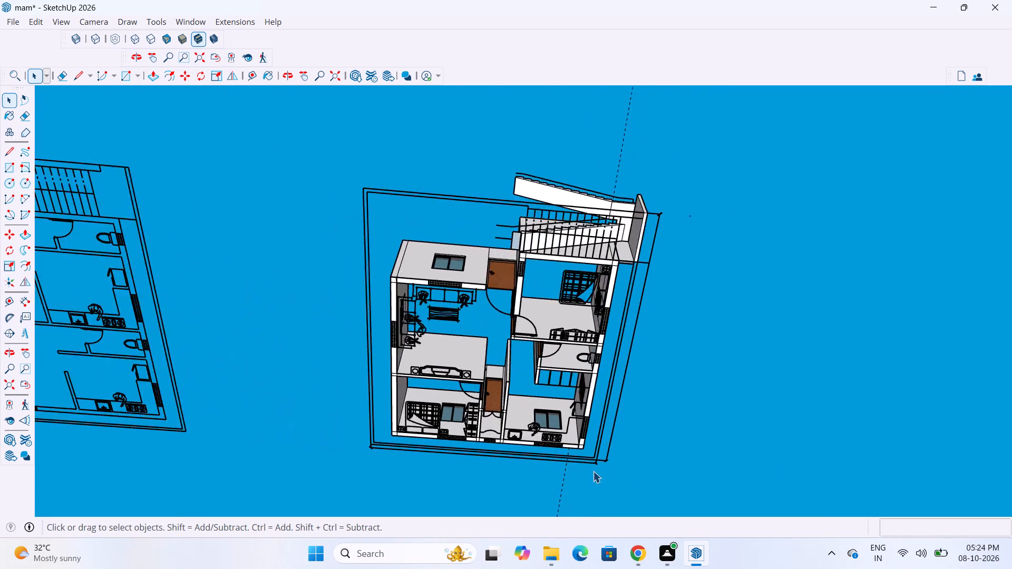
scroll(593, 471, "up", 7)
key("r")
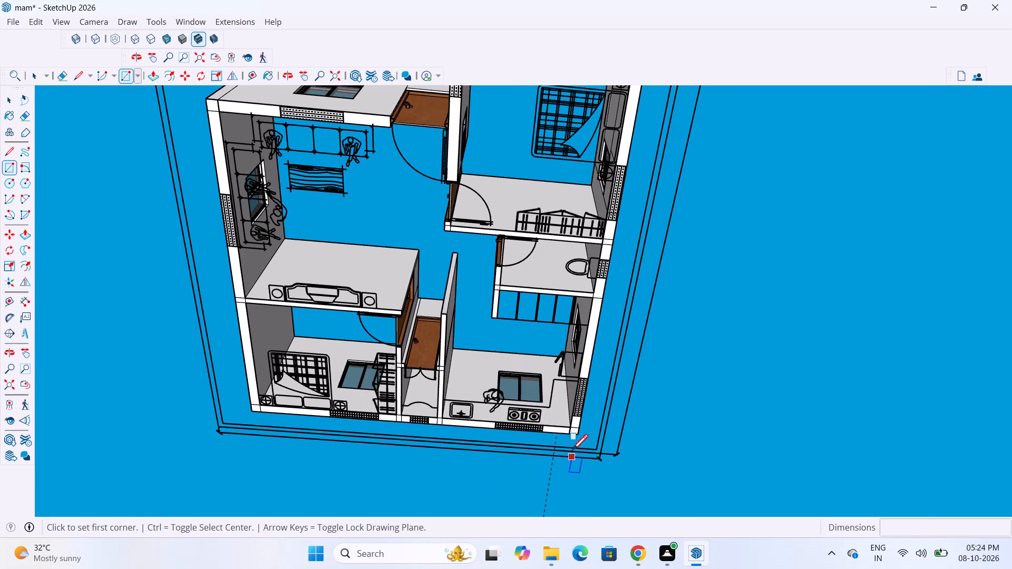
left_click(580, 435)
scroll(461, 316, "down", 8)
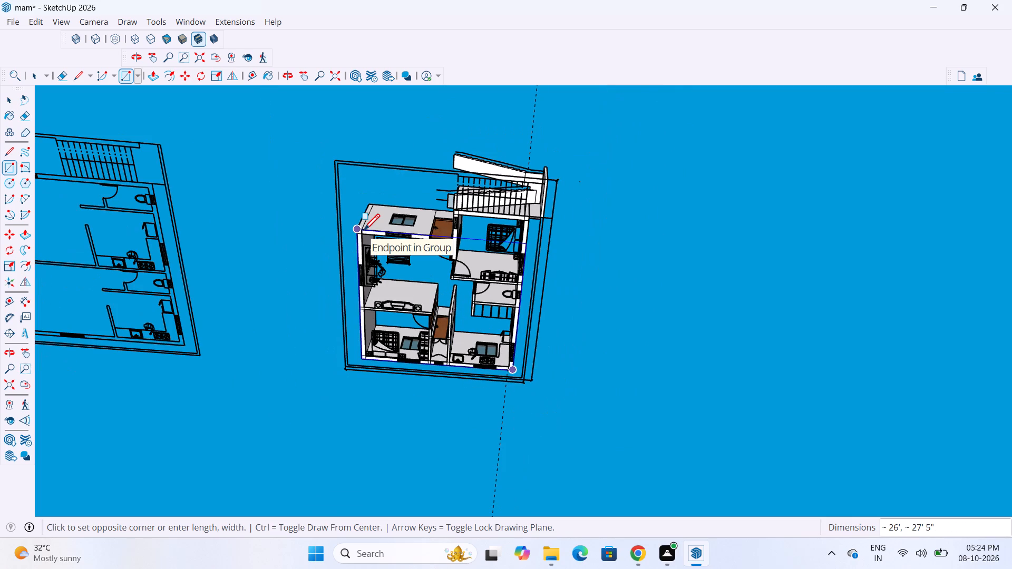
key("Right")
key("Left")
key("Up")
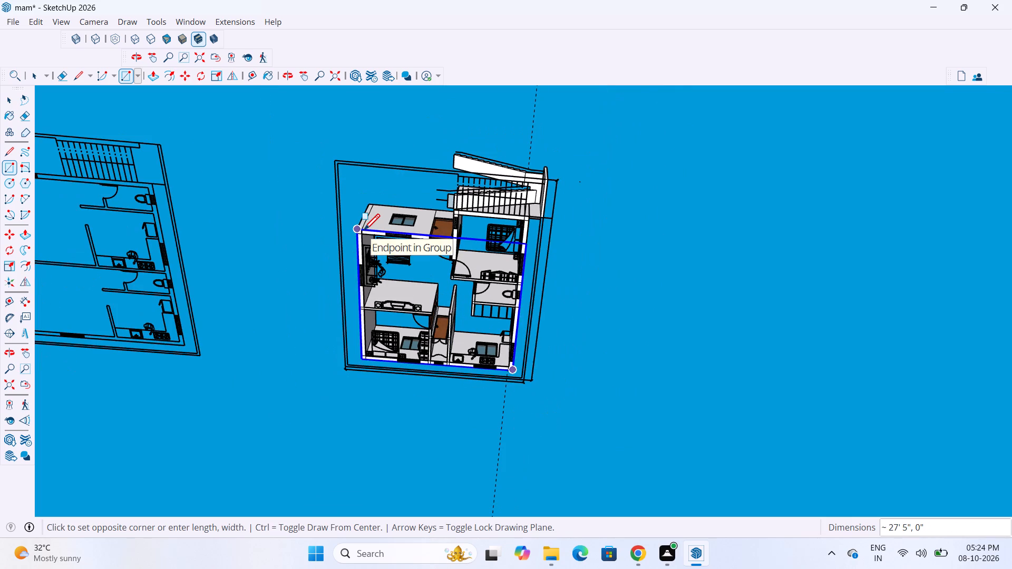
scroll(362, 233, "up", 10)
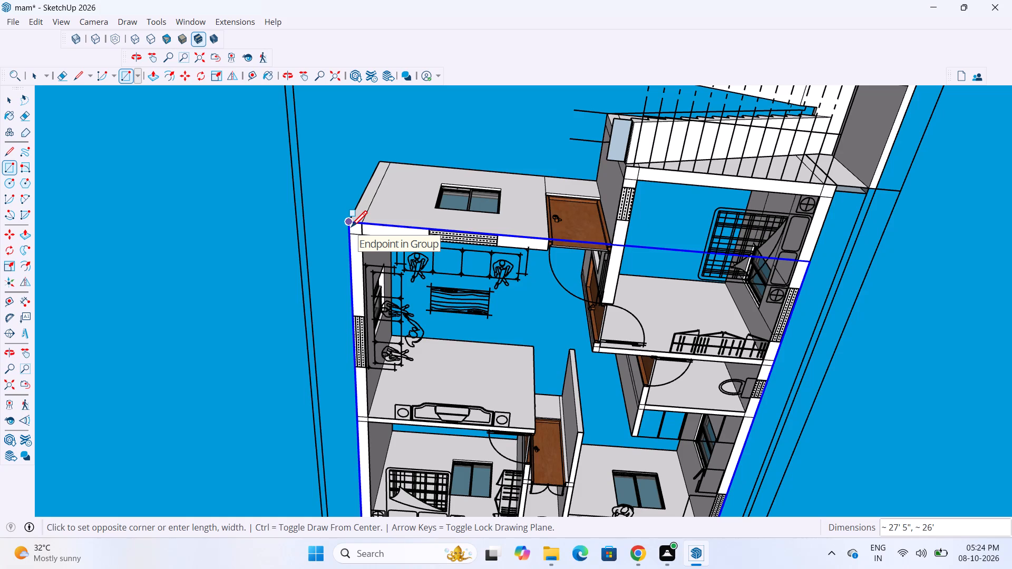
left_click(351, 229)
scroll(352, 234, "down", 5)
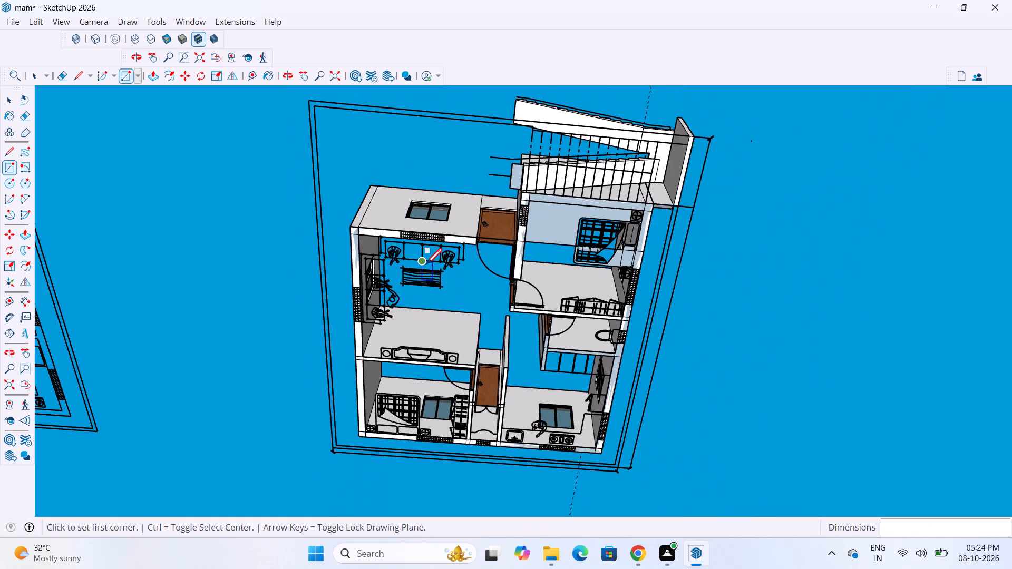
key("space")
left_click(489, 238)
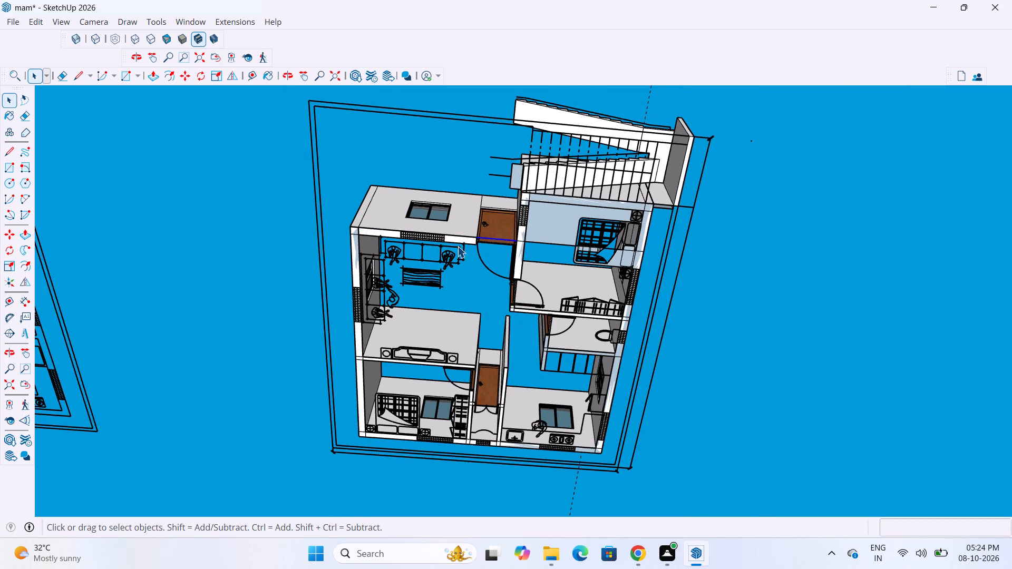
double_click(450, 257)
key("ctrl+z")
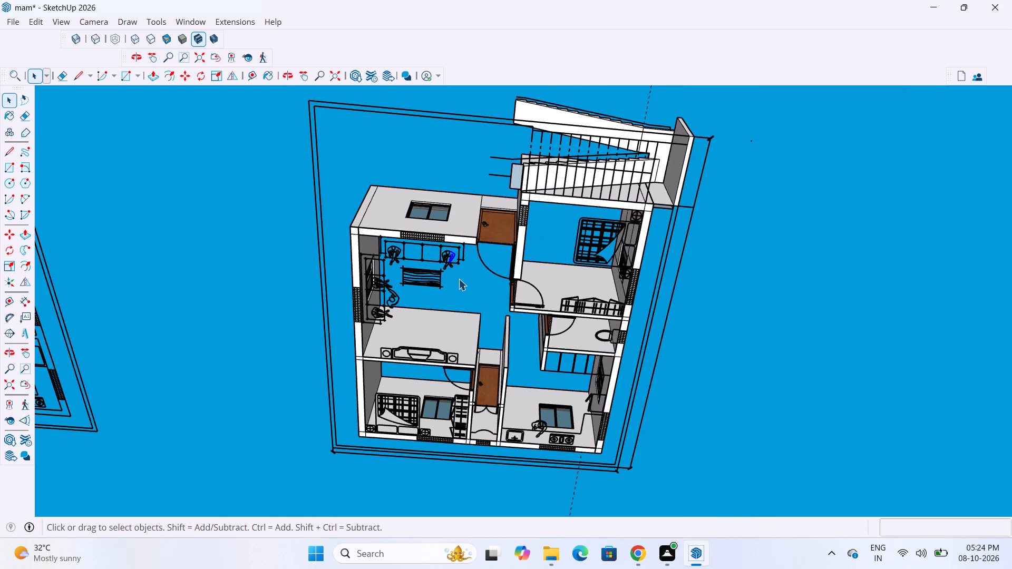
Examine the entrance front, the rear bedroom and the kitchen side of the ground floor from above.
scroll(456, 279, "down", 5)
middle_click_drag(521, 288, 475, 472)
middle_click_drag(489, 325, 494, 427)
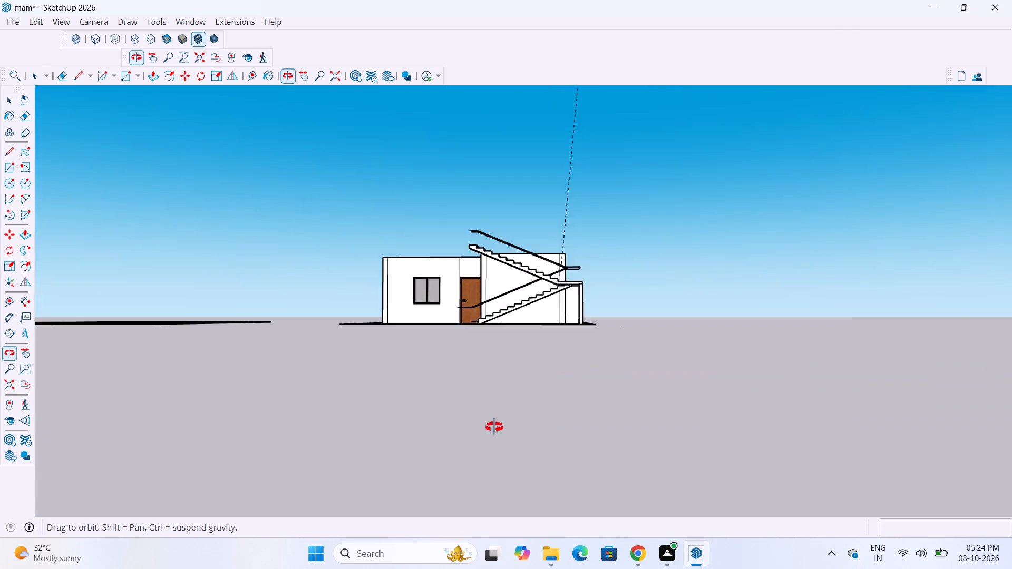
middle_click_drag(494, 427, 494, 465)
middle_click_drag(490, 311, 491, 458)
double_click(410, 401)
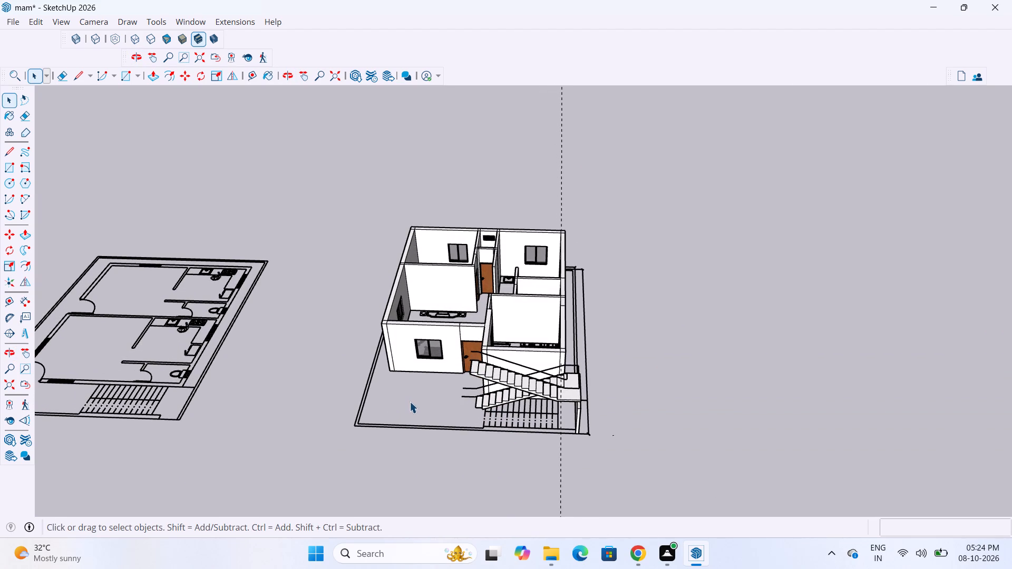
middle_click_drag(455, 337, 459, 434)
scroll(444, 291, "up", 10)
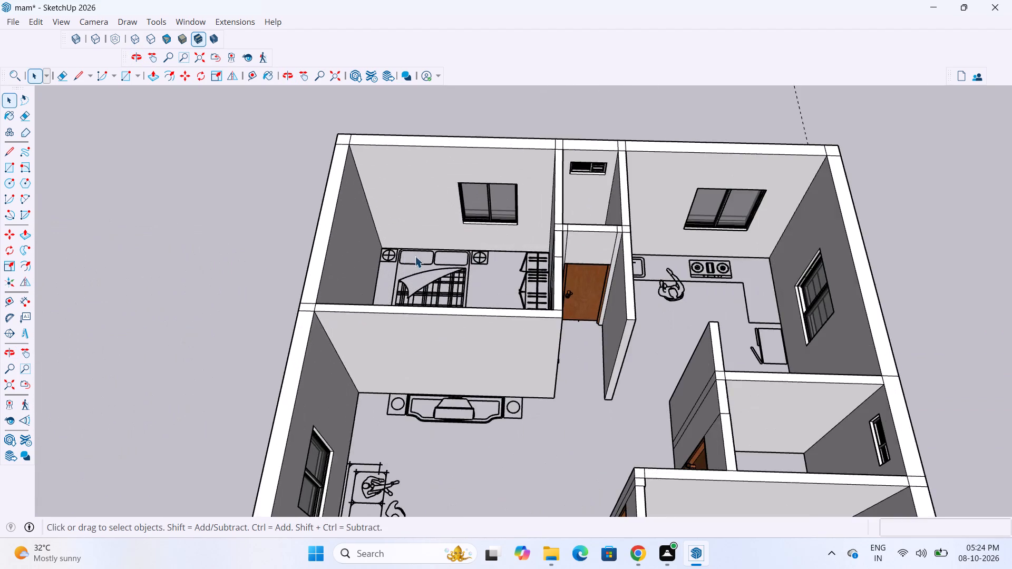
middle_click_drag(469, 233, 416, 270)
scroll(415, 268, "up", 5)
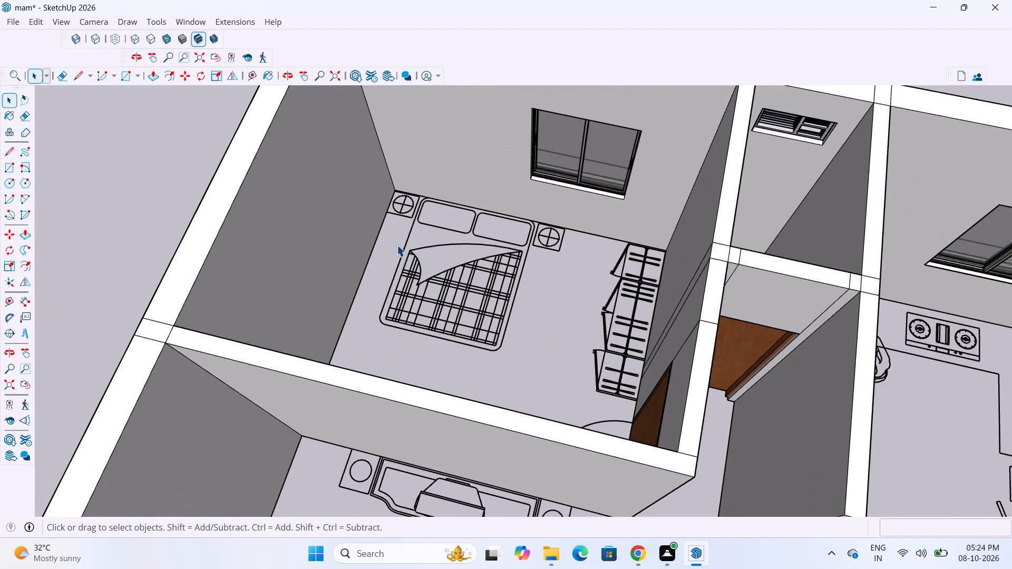
triple_click(397, 245)
scroll(387, 246, "down", 4)
middle_click_drag(395, 258, 466, 334)
scroll(454, 334, "up", 4)
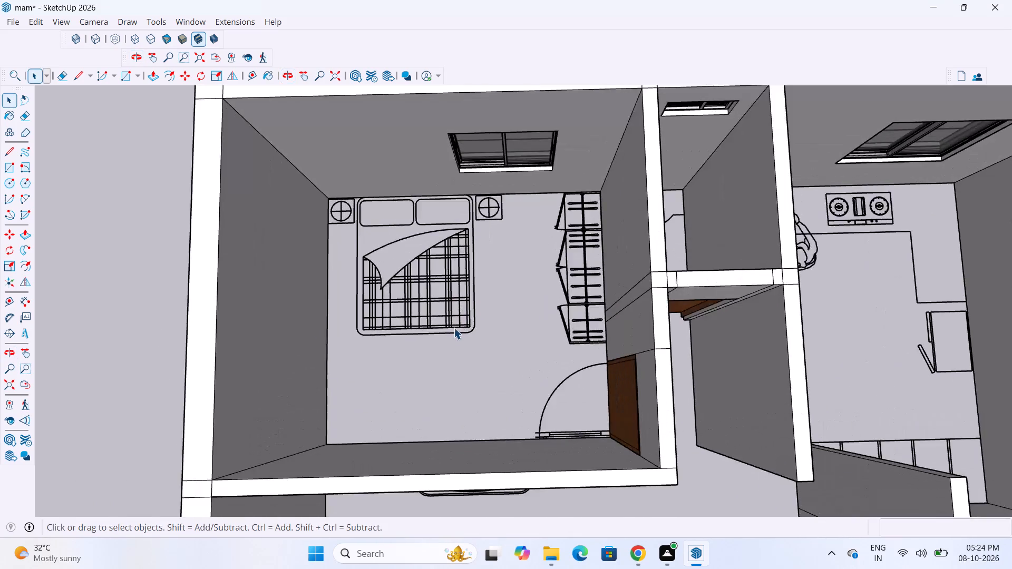
scroll(454, 328, "up", 3)
scroll(420, 322, "down", 9)
scroll(424, 325, "up", 3)
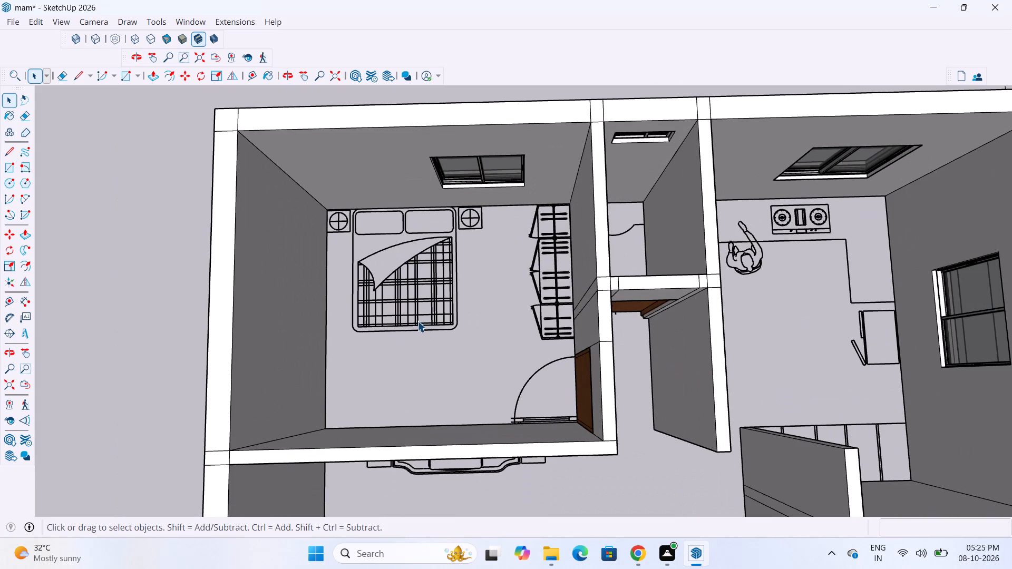
scroll(361, 335, "down", 5)
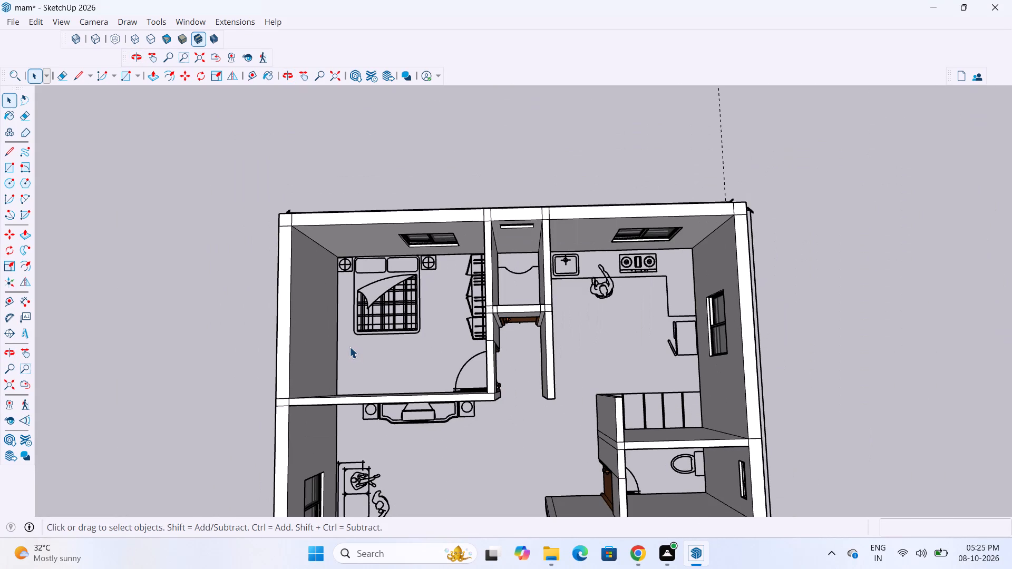
scroll(344, 339, "down", 5)
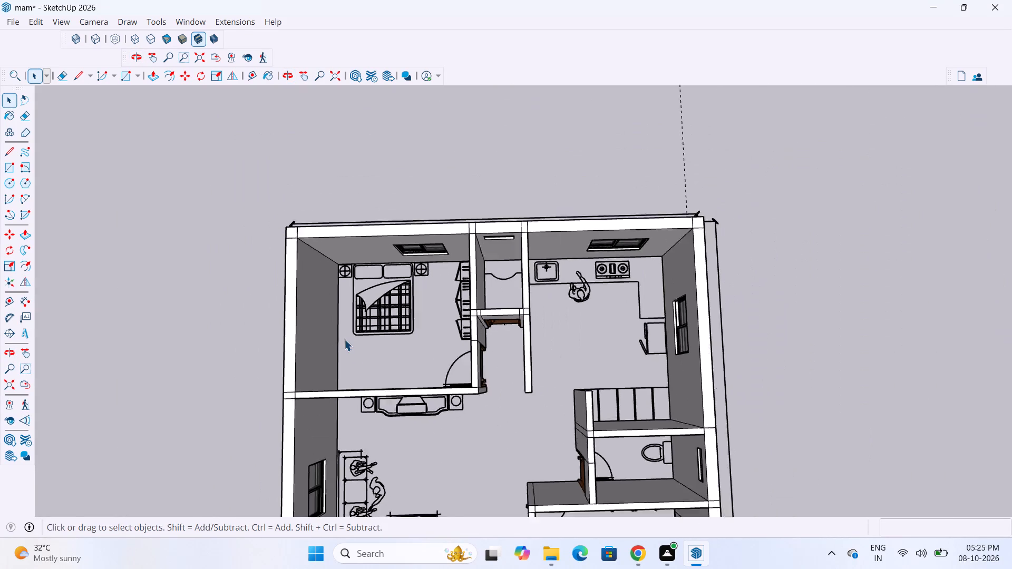
scroll(344, 339, "down", 1)
scroll(435, 336, "up", 8)
Open the ground floor wall group for editing and select the wall's bottom face beneath the kitchen.
middle_click_drag(503, 316, 386, 123)
middle_click_drag(533, 318, 427, 220)
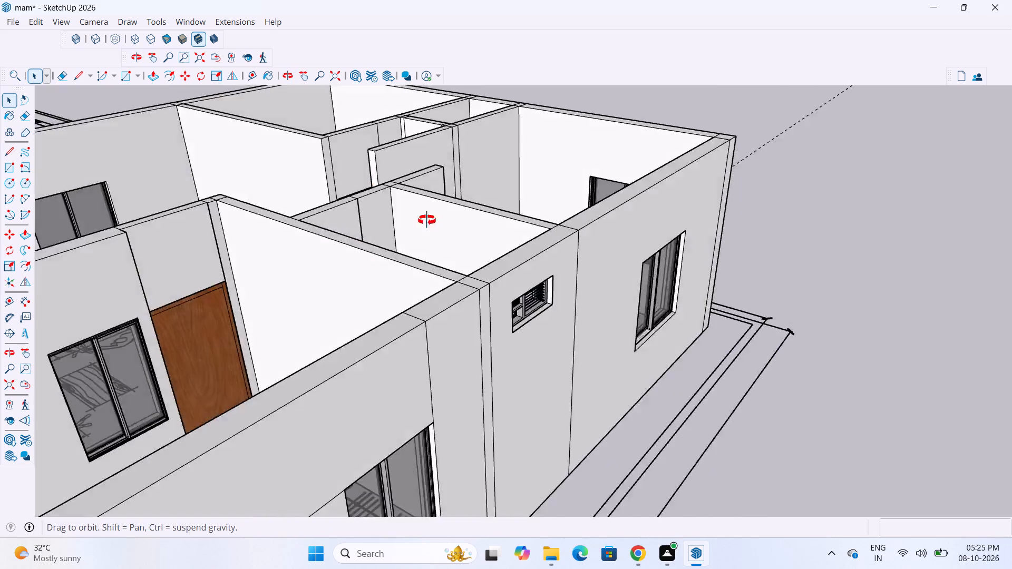
middle_click_drag(427, 220, 254, 100)
scroll(346, 255, "up", 3)
middle_click_drag(398, 272, 319, 201)
left_click(327, 213)
left_click(327, 218)
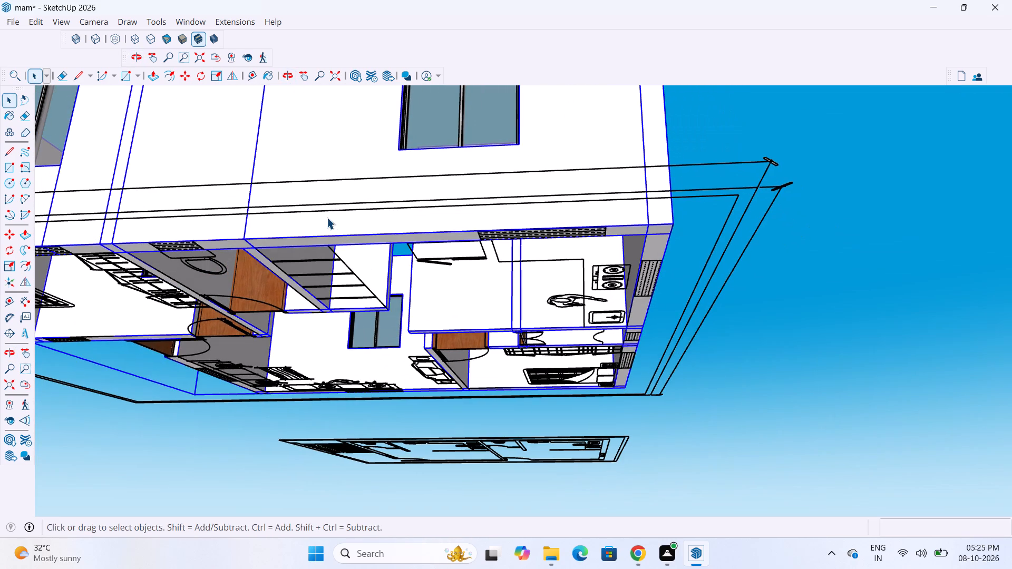
left_click(329, 222)
scroll(546, 252, "up", 2)
middle_click_drag(495, 234, 468, 228)
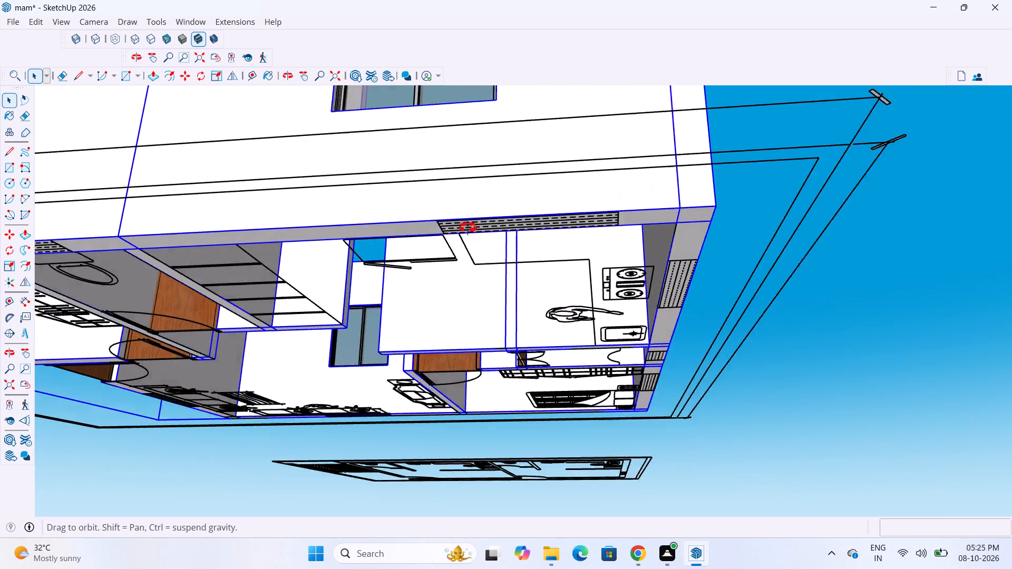
middle_click_drag(468, 228, 215, 139)
scroll(196, 162, "down", 8)
double_click(265, 207)
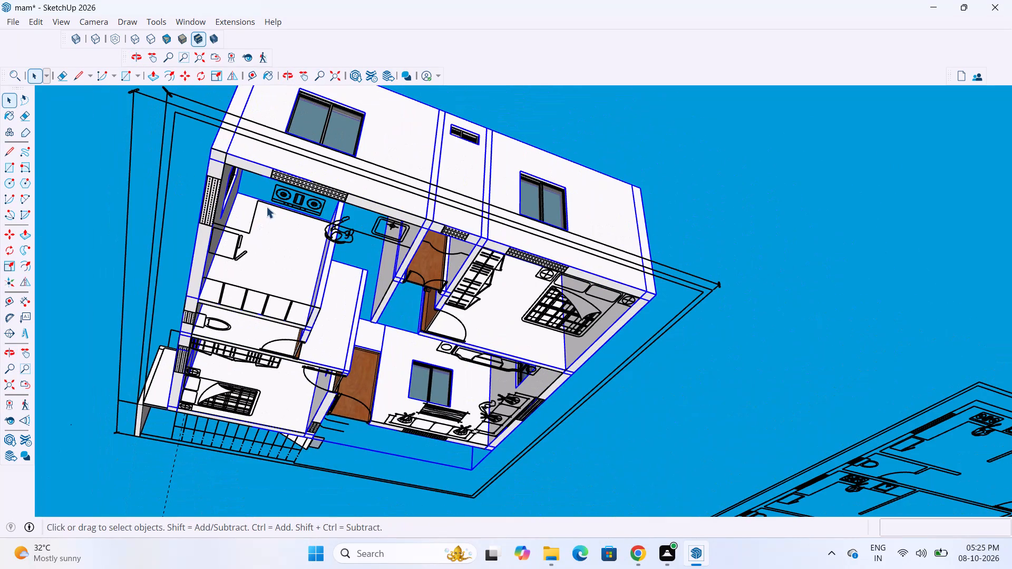
left_click(234, 169)
scroll(230, 170, "down", 3)
scroll(291, 266, "up", 3)
left_click(750, 229)
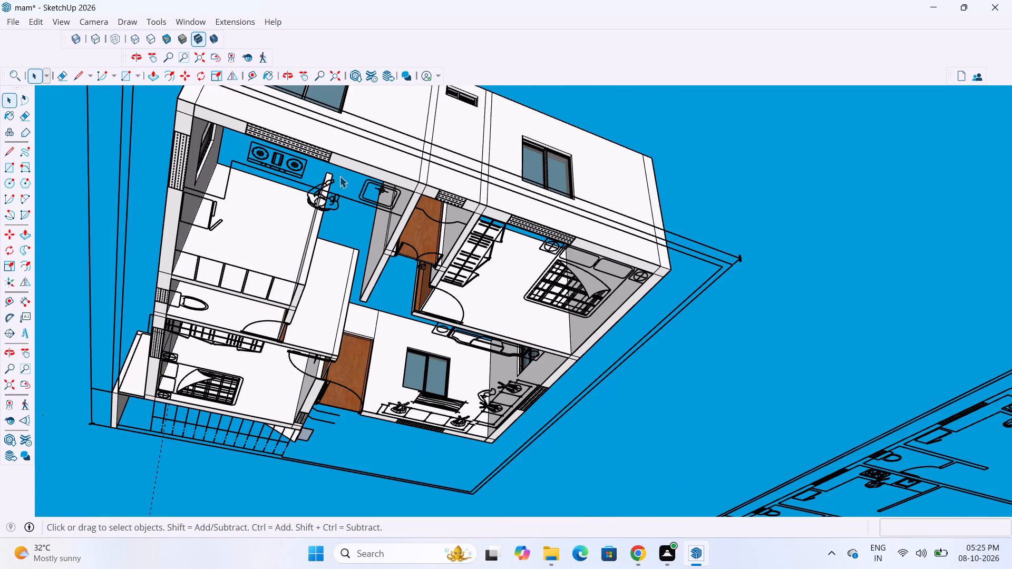
triple_click(348, 164)
left_click(354, 165)
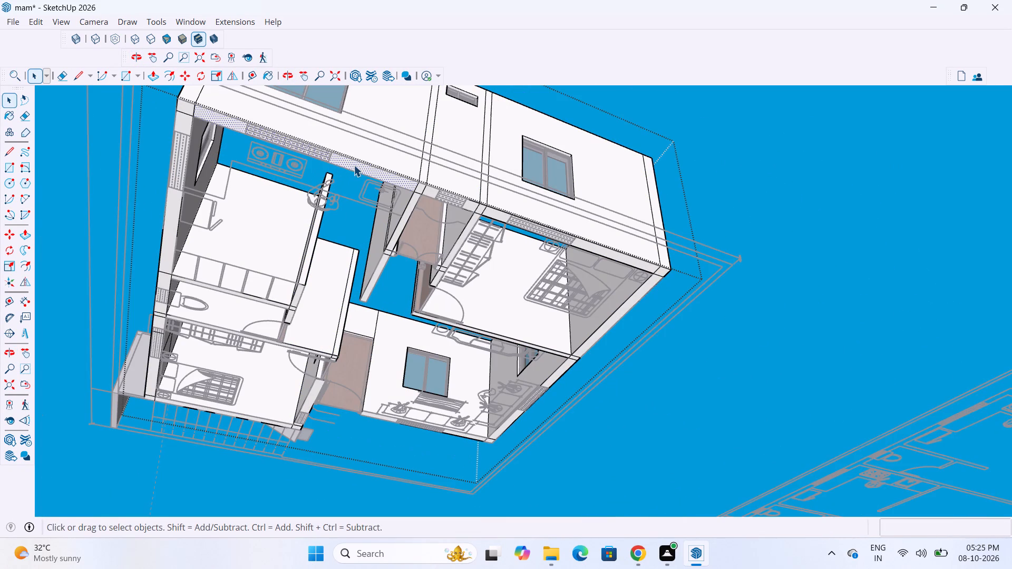
Draw a floor rectangle about 27' 5" by 26' across the walls' underside, from the kitchen's outer corner to the living room's outer corner.
key("r")
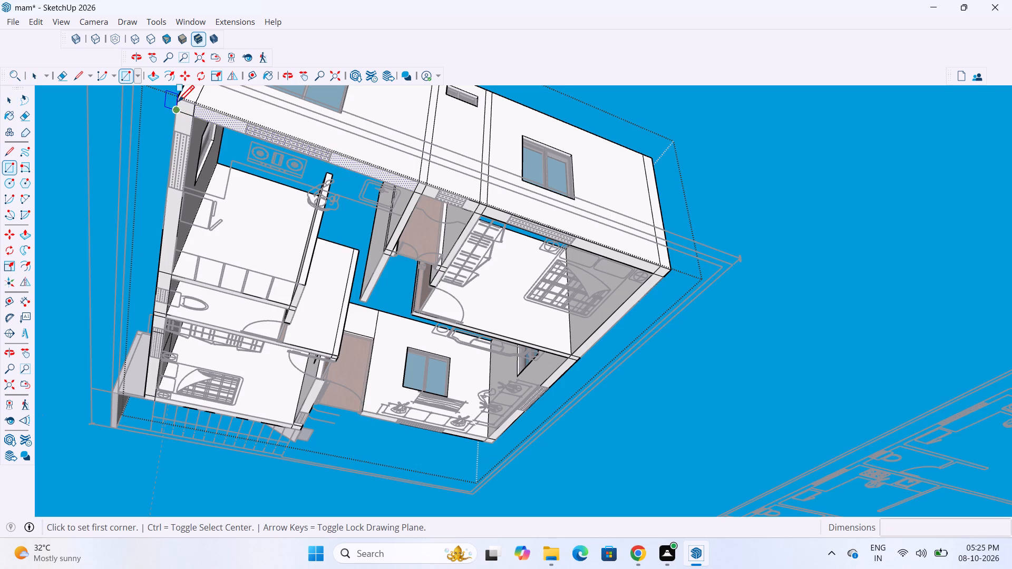
left_click(178, 103)
scroll(342, 282, "down", 5)
scroll(427, 394, "up", 4)
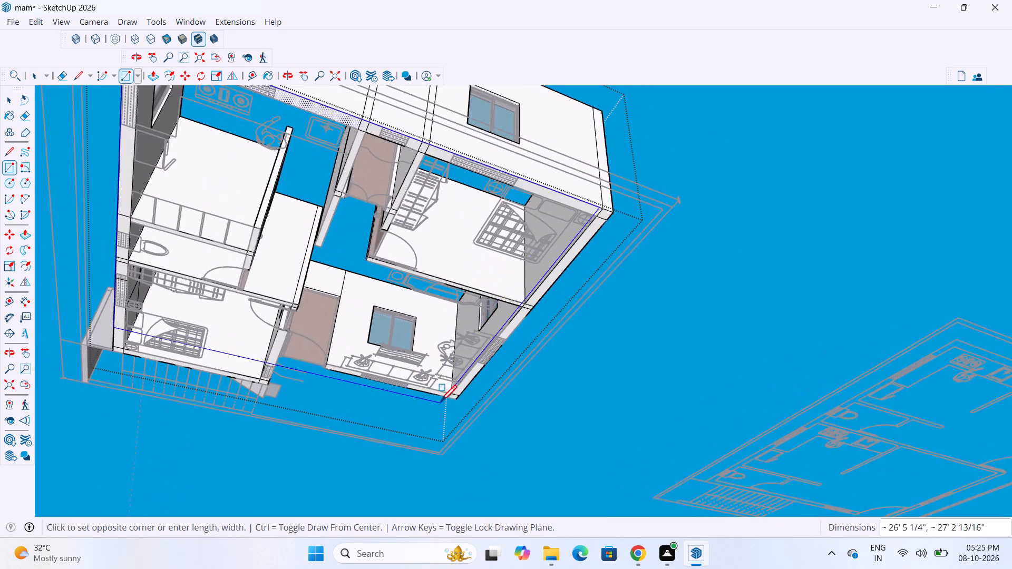
scroll(441, 403, "up", 1)
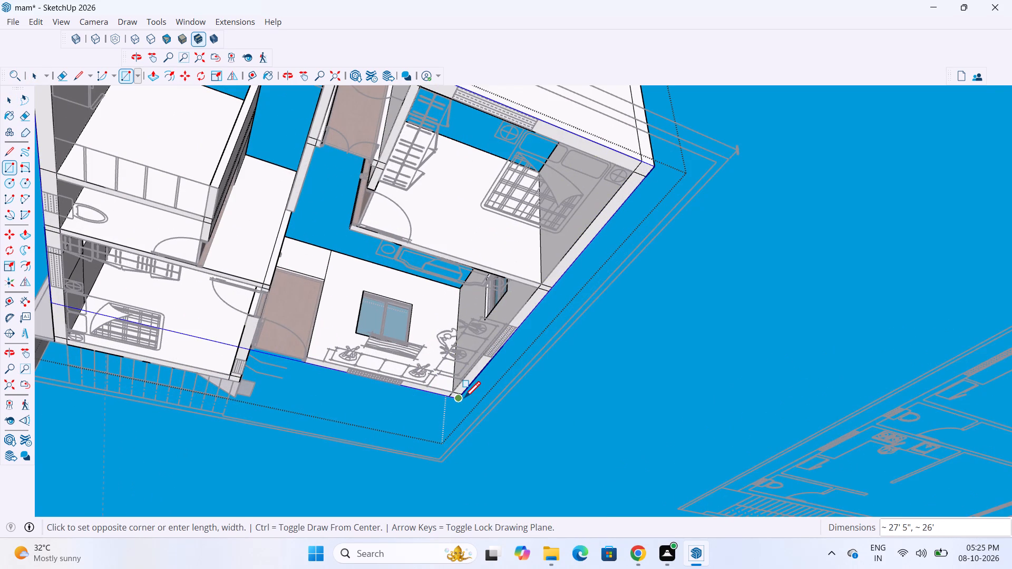
left_click(464, 399)
scroll(464, 399, "down", 3)
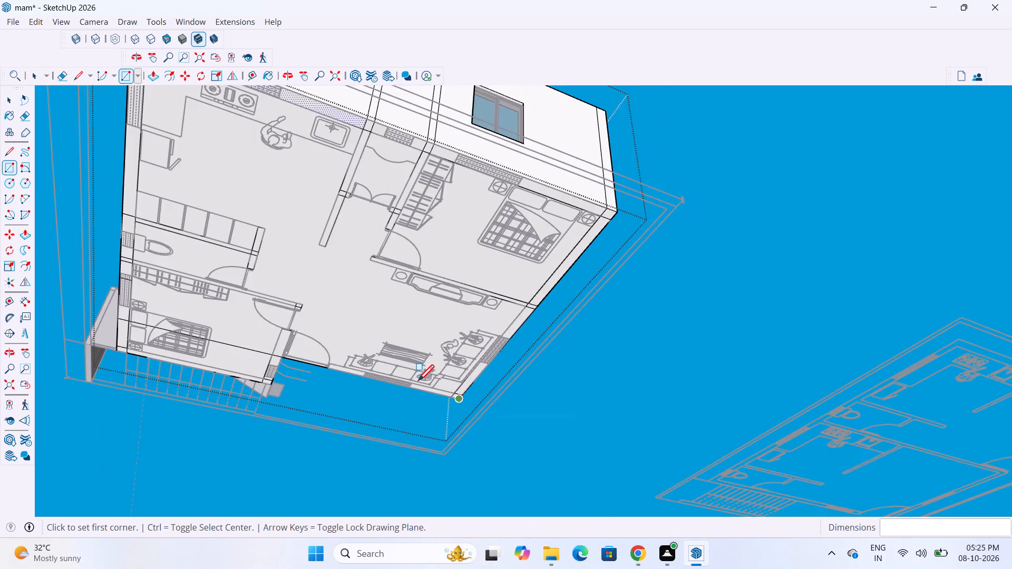
middle_click_drag(393, 345, 529, 495)
scroll(429, 339, "down", 1)
middle_click_drag(444, 347, 676, 440)
scroll(524, 367, "down", 4)
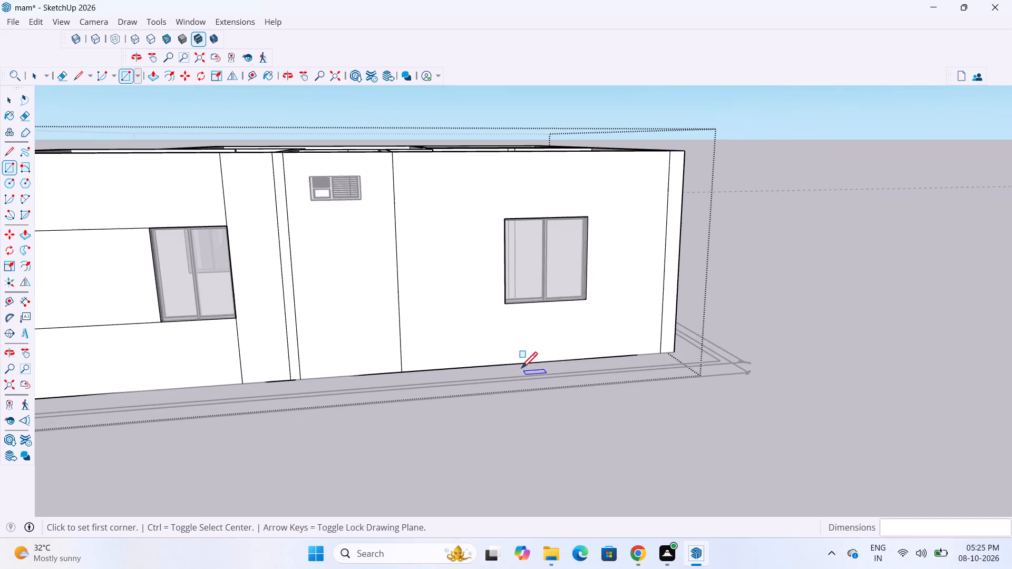
Examine the new floor face in every room from above and from beneath the house.
middle_click_drag(502, 347, 844, 421)
scroll(622, 322, "down", 4)
middle_click_drag(551, 353, 583, 396)
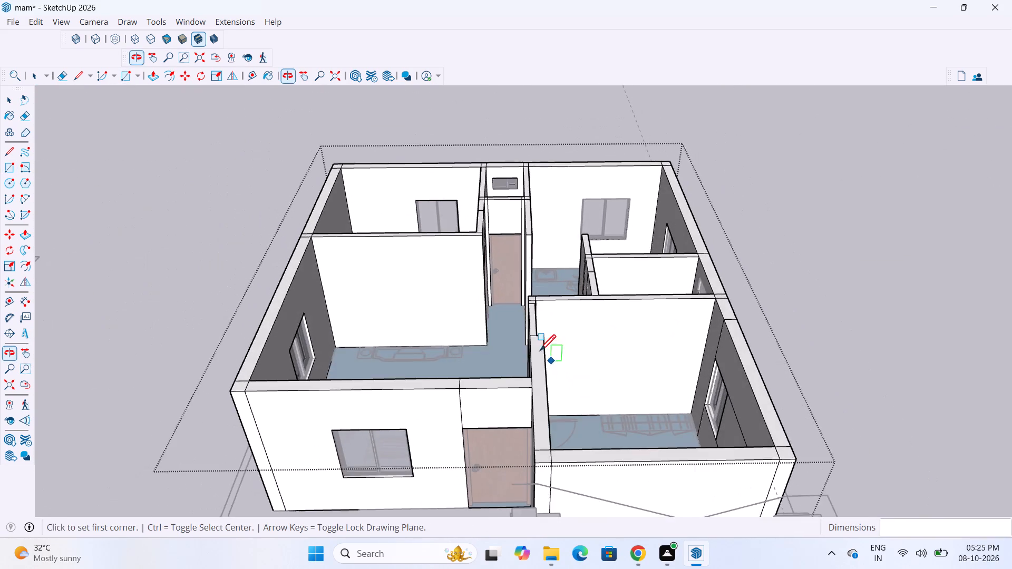
scroll(511, 338, "down", 4)
middle_click_drag(608, 378, 619, 484)
scroll(601, 468, "up", 3)
scroll(570, 418, "down", 3)
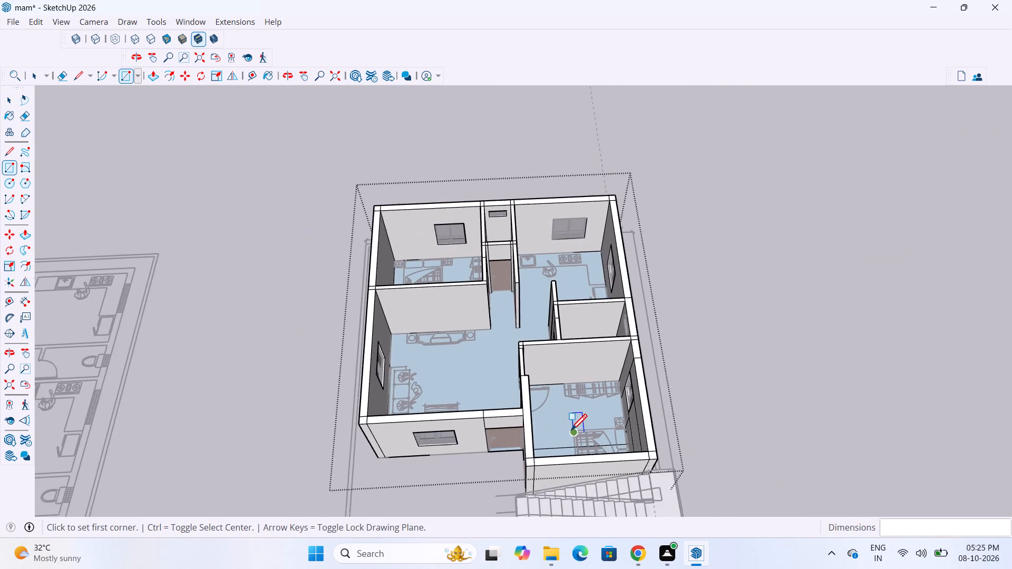
middle_click_drag(572, 448, 580, 501)
scroll(598, 499, "up", 8)
middle_click_drag(585, 458, 553, 481)
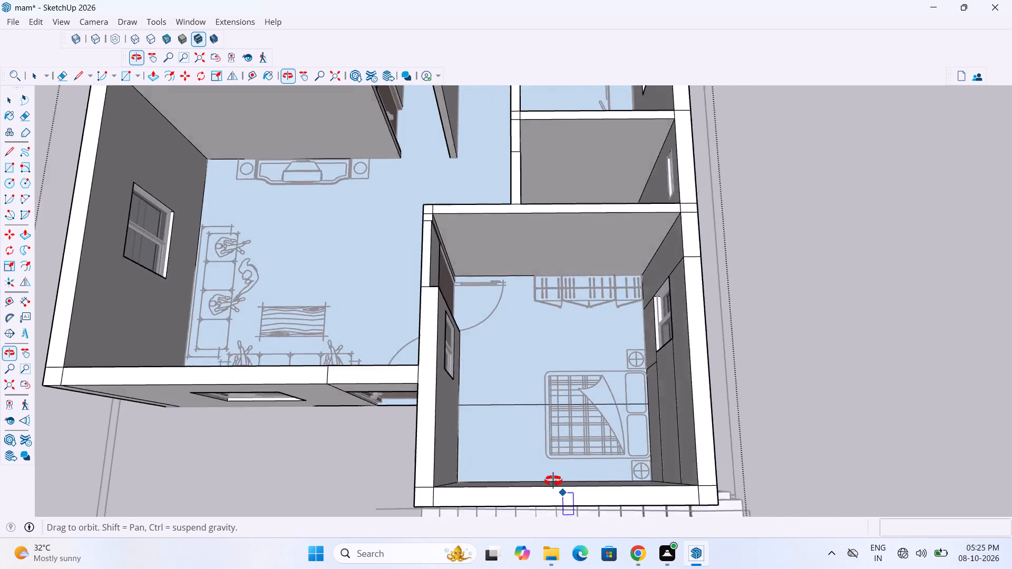
middle_click_drag(553, 481, 488, 51)
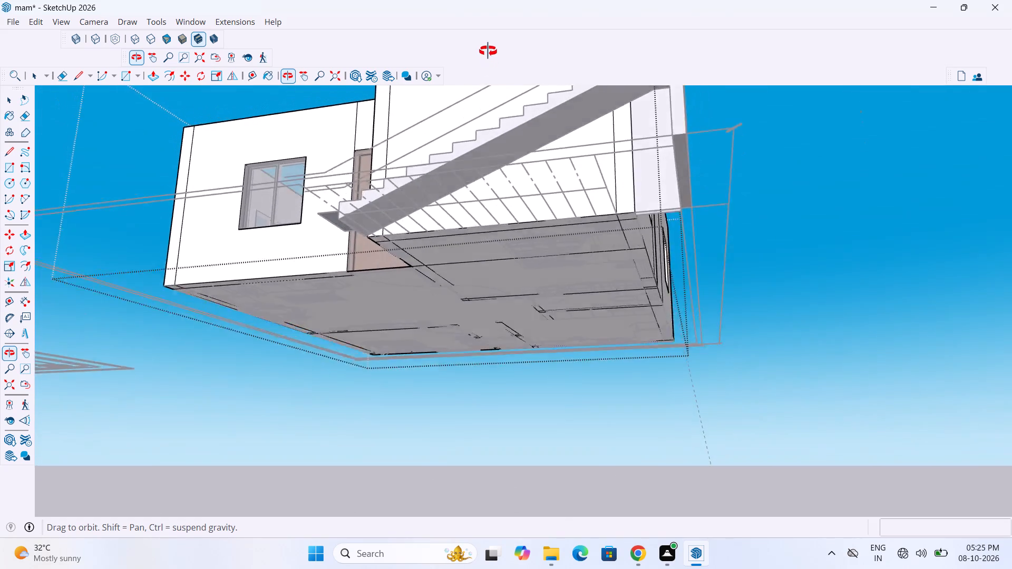
middle_click_drag(488, 51, 636, 372)
scroll(297, 262, "down", 8)
middle_click_drag(435, 229, 365, 338)
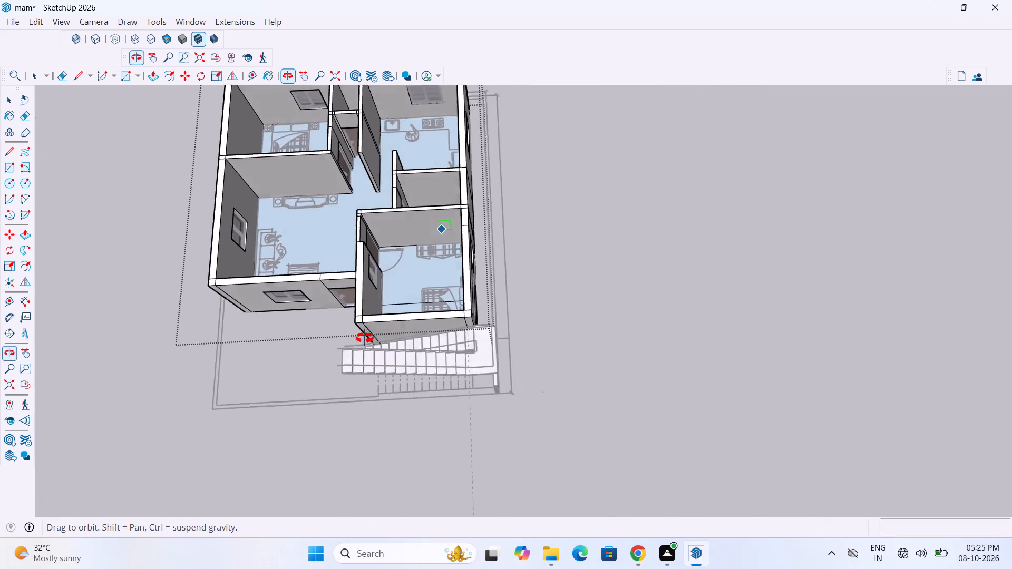
middle_click_drag(365, 338, 329, 370)
scroll(329, 370, "down", 1)
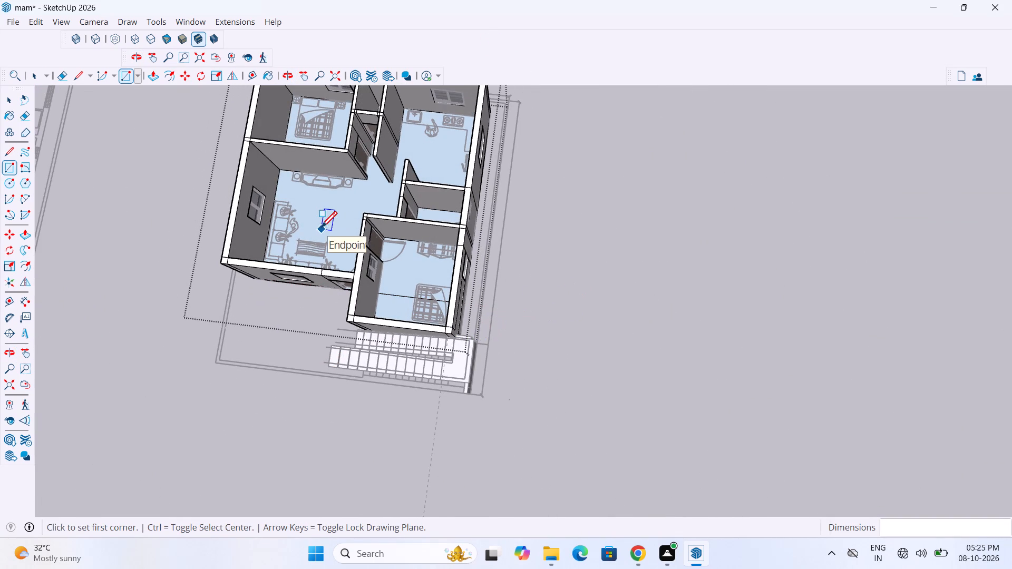
Make a group of the ground floor's main floor face and its bounding edges, and leave the wall group.
key("space")
triple_click(342, 229)
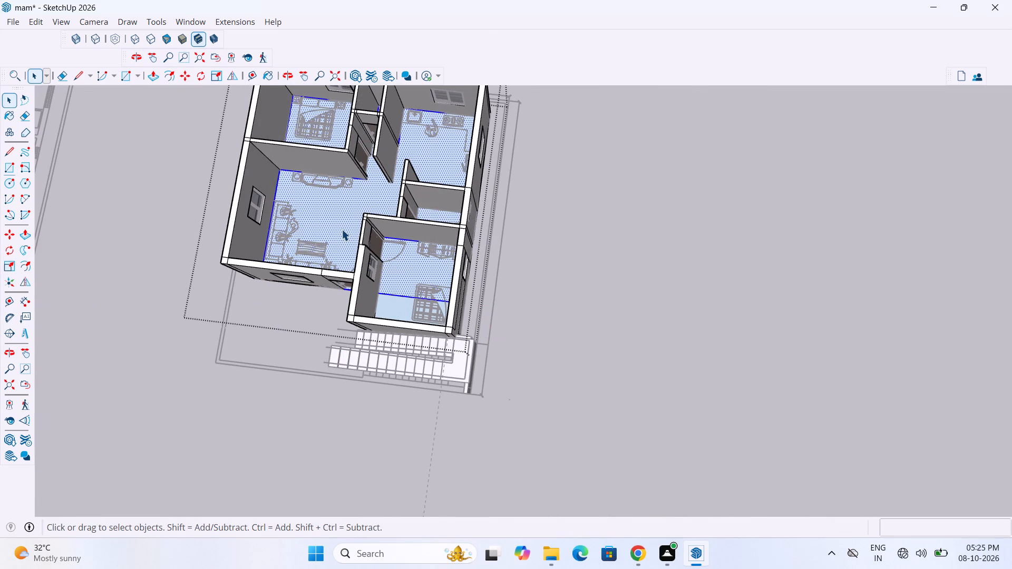
double_click(339, 228)
right_click(339, 228)
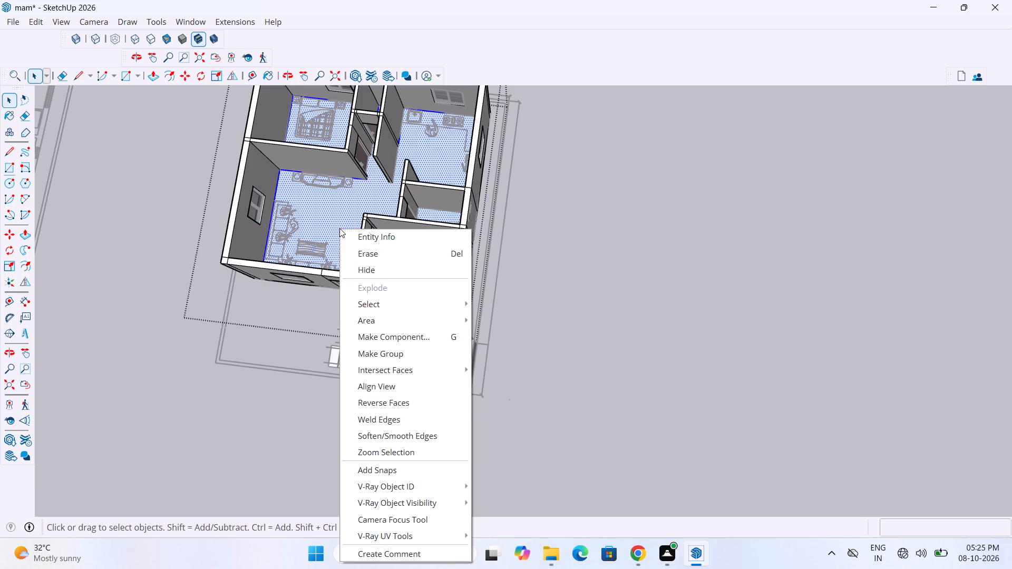
scroll(387, 357, "up", 4)
left_click(392, 357)
left_click(661, 313)
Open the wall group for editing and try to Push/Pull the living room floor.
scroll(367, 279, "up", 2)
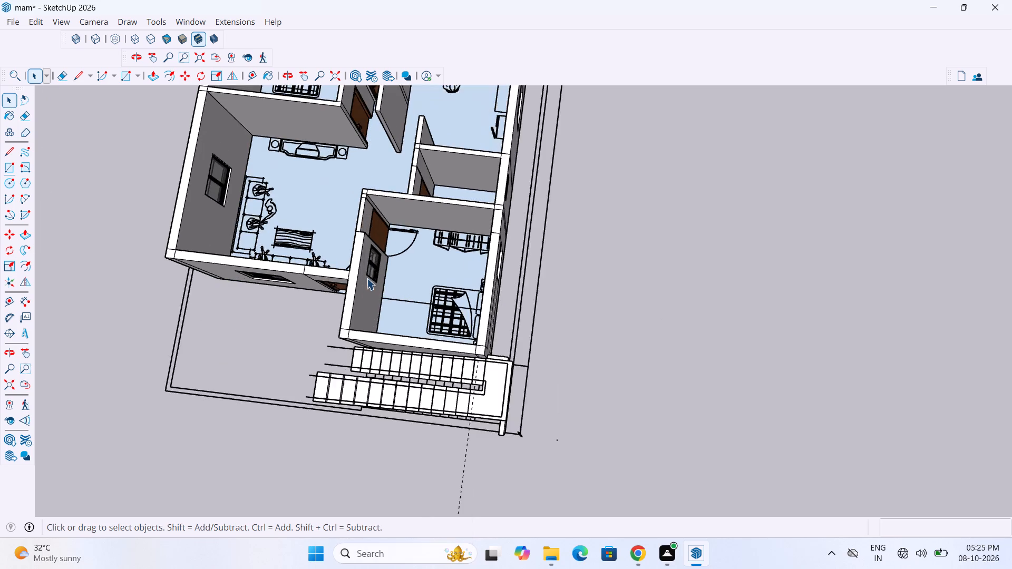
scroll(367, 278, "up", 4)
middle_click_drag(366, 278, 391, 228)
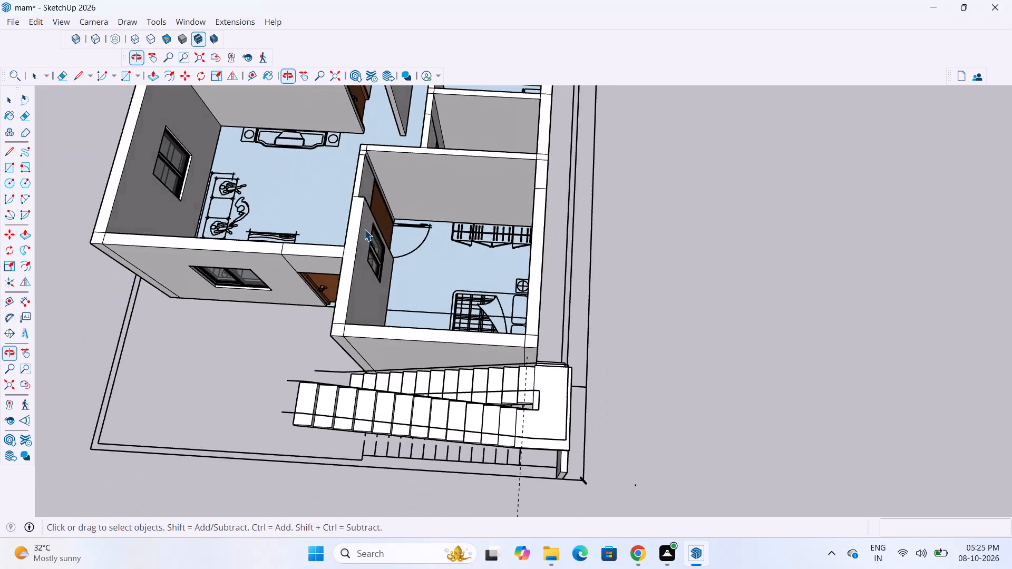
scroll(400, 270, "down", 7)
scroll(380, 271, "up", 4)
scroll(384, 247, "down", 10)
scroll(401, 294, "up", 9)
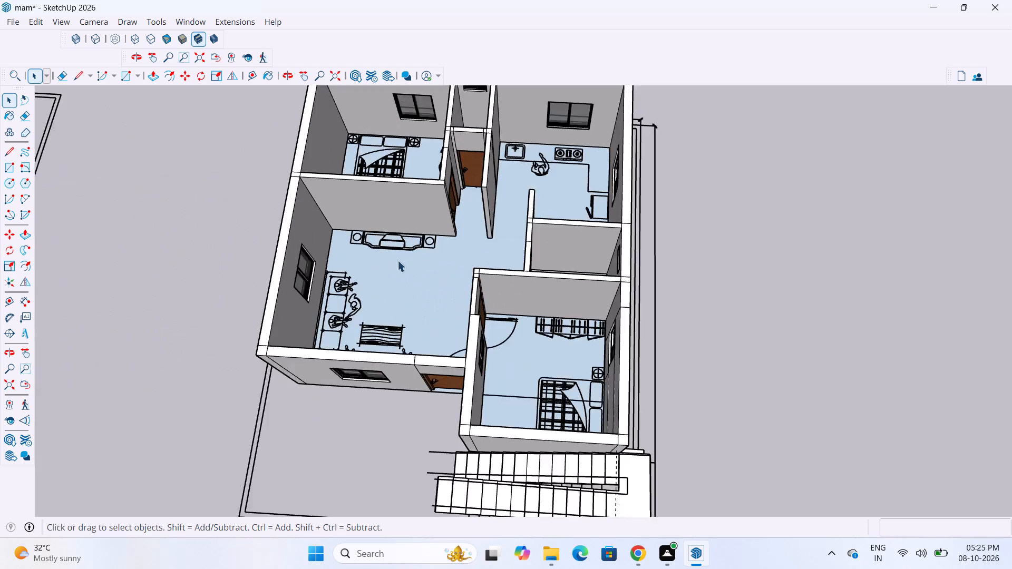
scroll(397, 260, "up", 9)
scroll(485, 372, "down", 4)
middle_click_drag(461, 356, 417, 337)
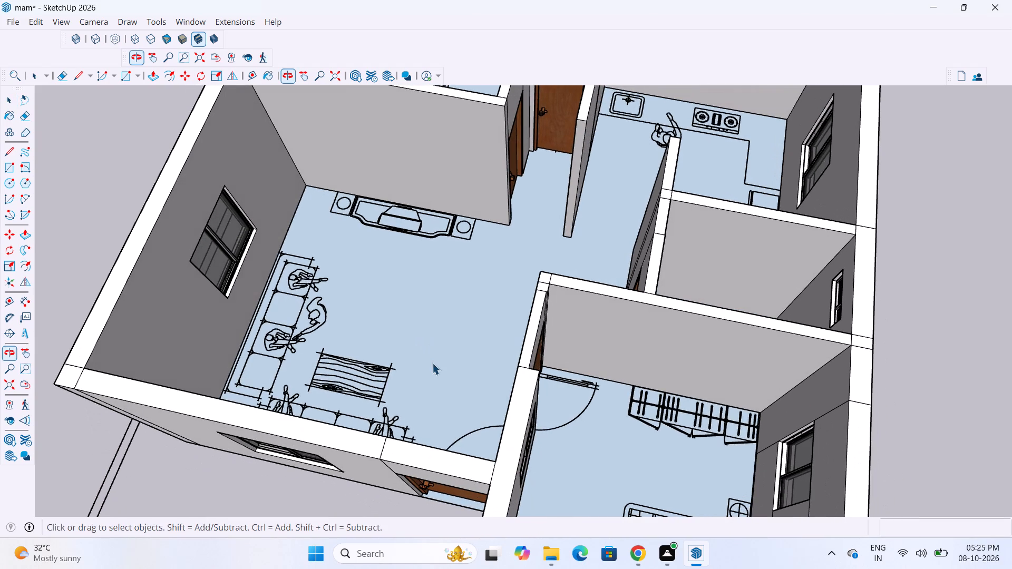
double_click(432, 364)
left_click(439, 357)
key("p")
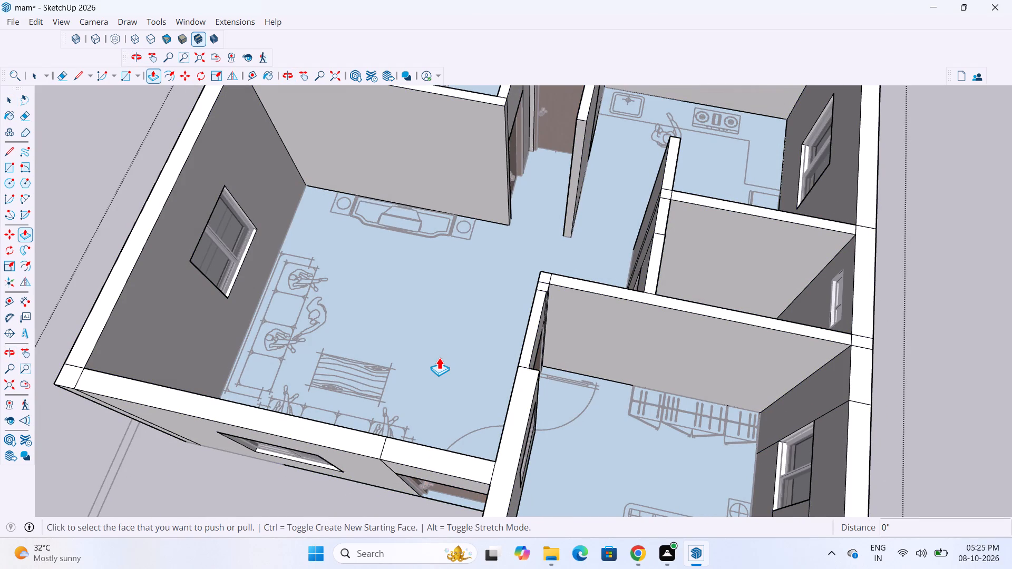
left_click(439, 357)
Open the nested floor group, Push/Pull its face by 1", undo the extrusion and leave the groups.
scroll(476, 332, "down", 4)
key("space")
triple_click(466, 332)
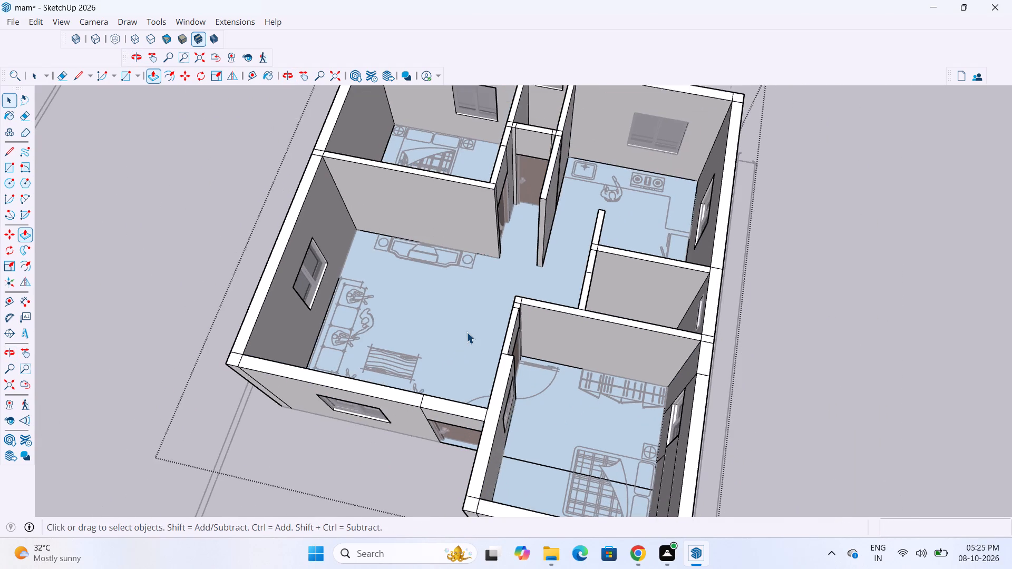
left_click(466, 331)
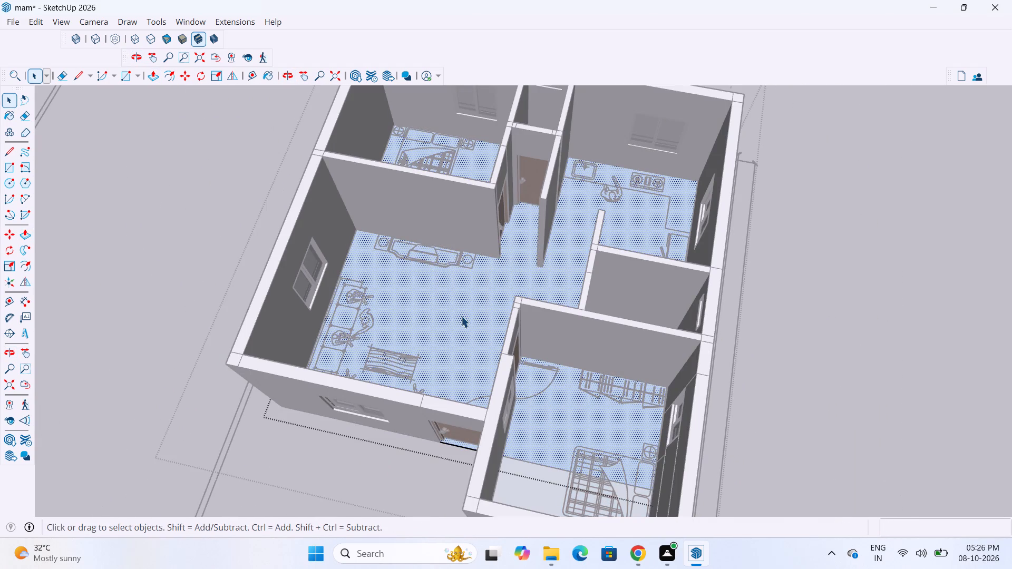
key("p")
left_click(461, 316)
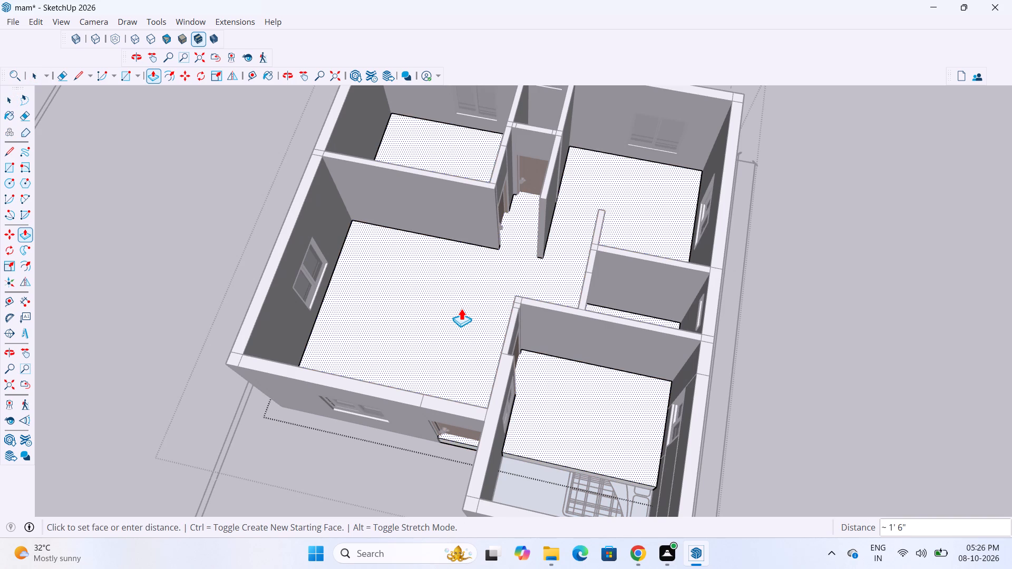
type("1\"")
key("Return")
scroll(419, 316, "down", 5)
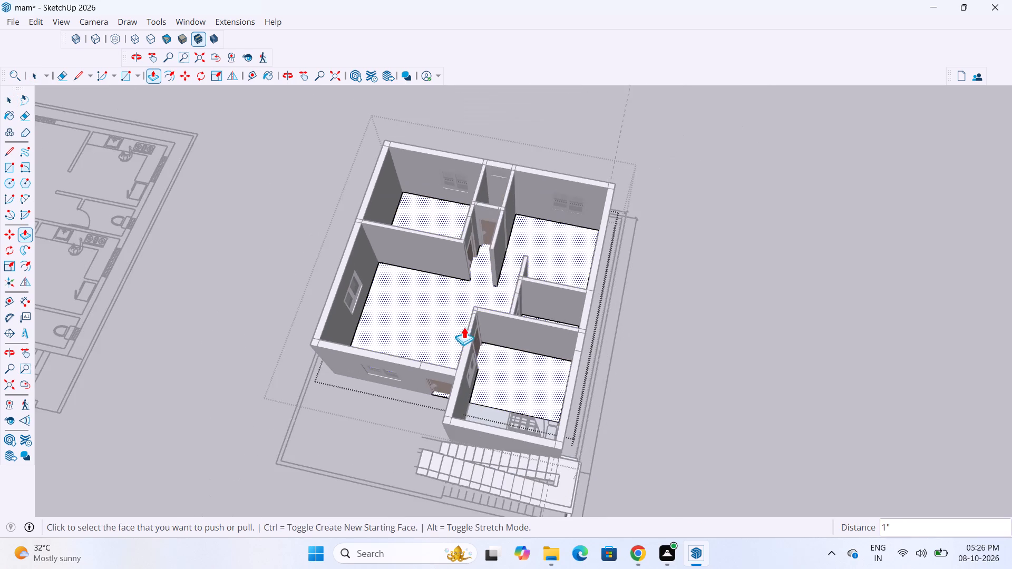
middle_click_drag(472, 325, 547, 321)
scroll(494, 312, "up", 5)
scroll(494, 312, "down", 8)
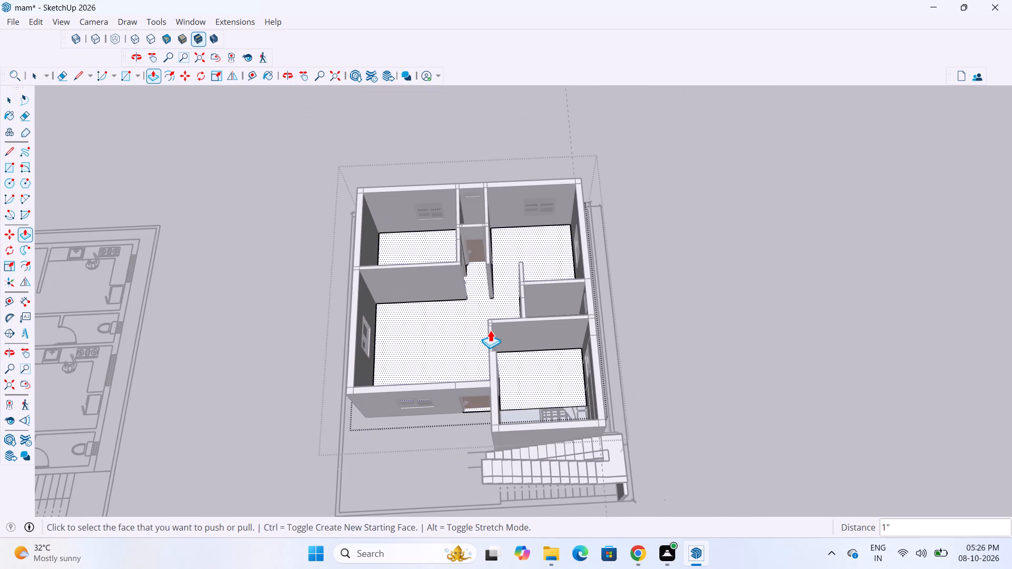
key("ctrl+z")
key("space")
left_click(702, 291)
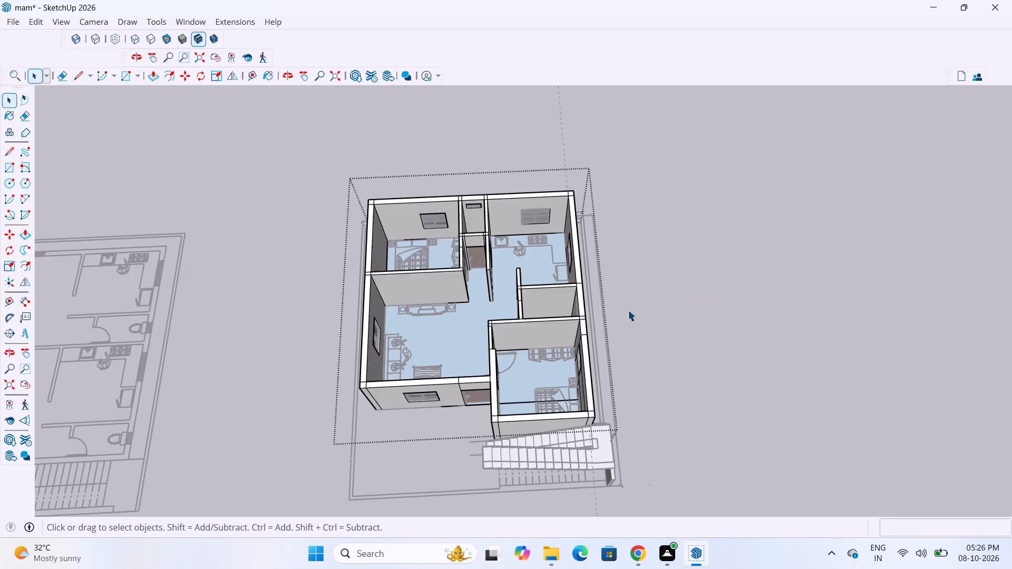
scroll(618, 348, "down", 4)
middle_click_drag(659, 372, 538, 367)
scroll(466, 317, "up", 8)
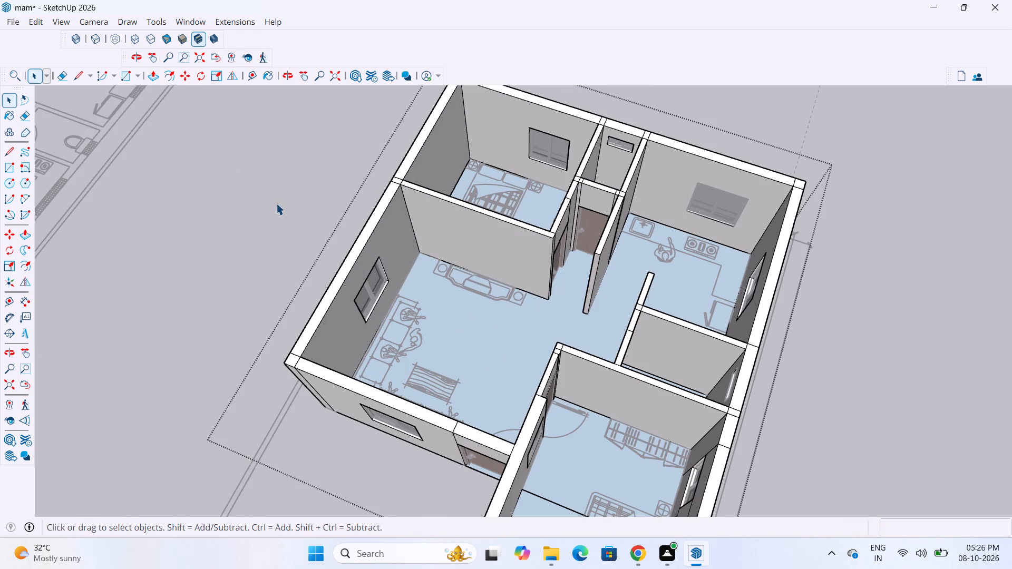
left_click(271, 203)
Examine the ground floor rooms, the entrance front and the external staircase from above.
scroll(519, 345, "down", 5)
scroll(503, 376, "up", 8)
middle_click_drag(497, 349, 592, 336)
scroll(414, 312, "down", 2)
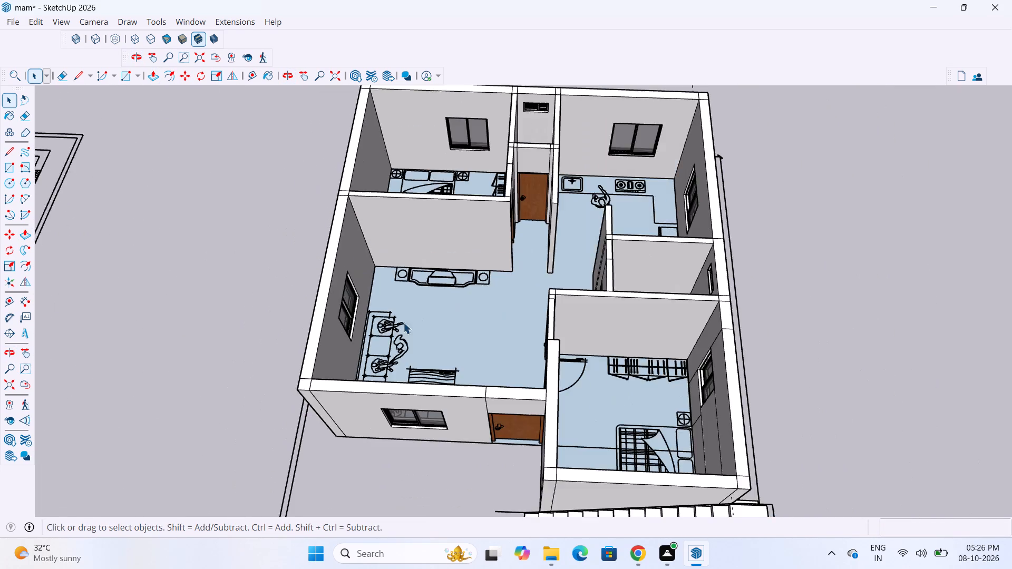
scroll(403, 322, "down", 9)
scroll(390, 386, "up", 7)
scroll(576, 362, "down", 4)
scroll(562, 397, "up", 6)
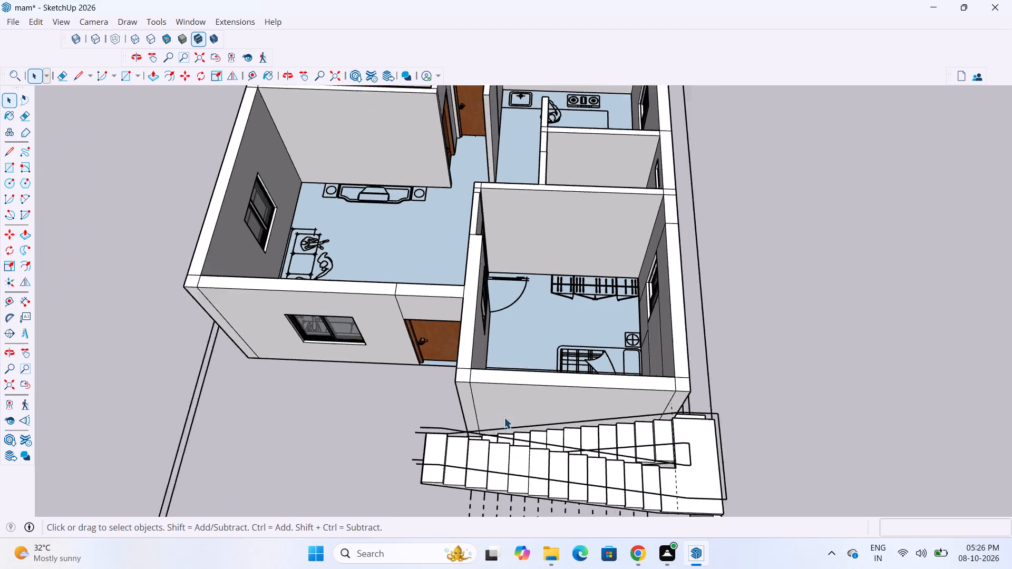
scroll(504, 417, "up", 2)
scroll(587, 365, "down", 10)
middle_click_drag(651, 446, 614, 425)
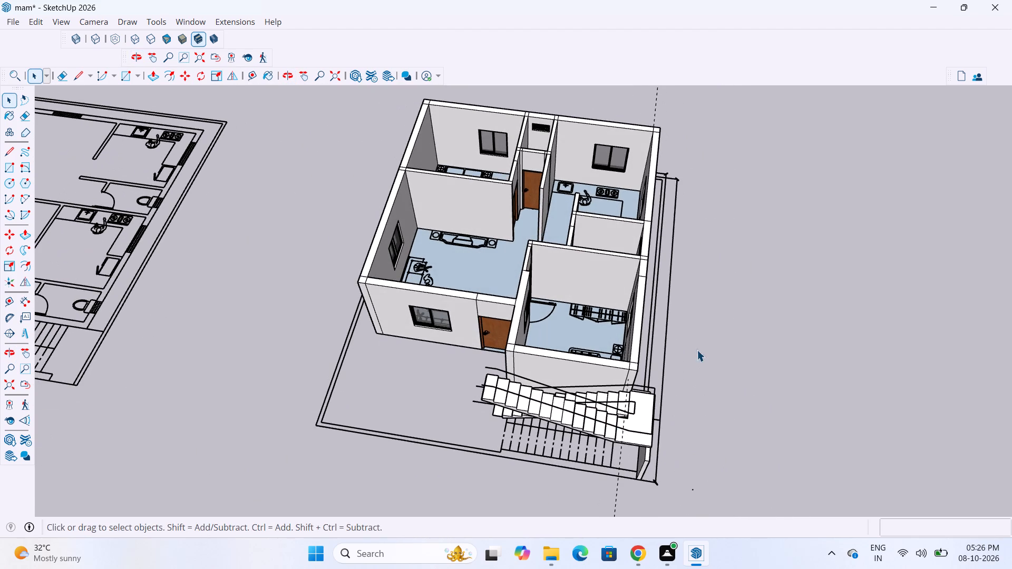
Delete all guide lines from the model.
left_click(37, 21)
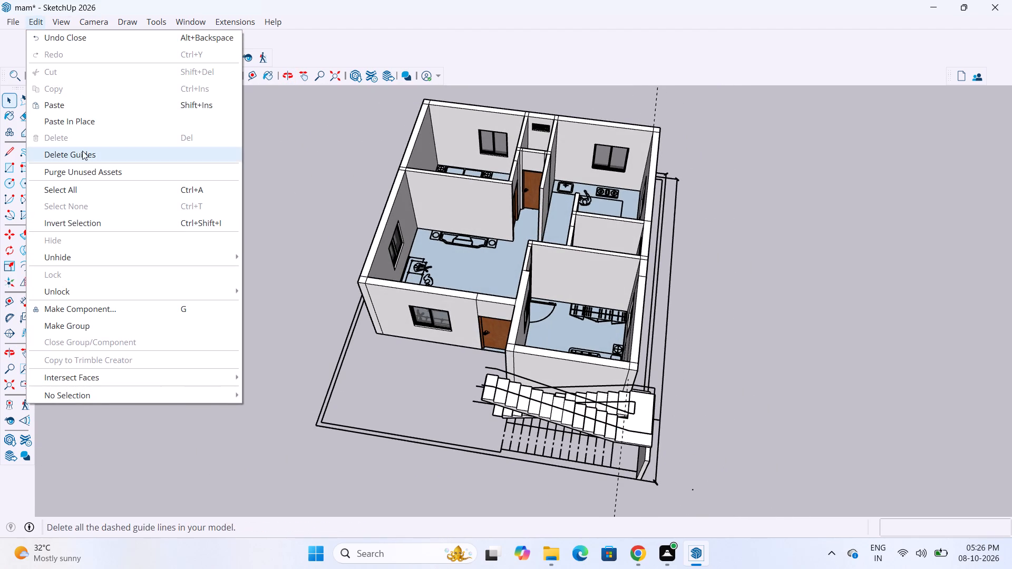
left_click(82, 151)
Examine the ground floor model alongside the neighbouring floor plan, checking the rooms and staircase from above.
scroll(592, 342, "down", 5)
scroll(555, 420, "up", 7)
scroll(658, 312, "down", 5)
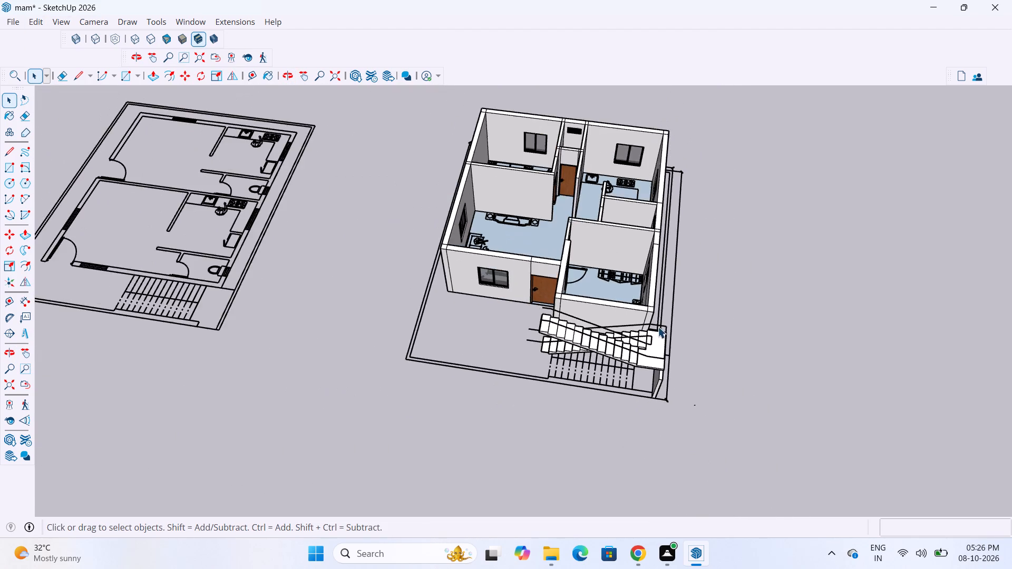
middle_click_drag(564, 281, 653, 286)
scroll(484, 303, "down", 9)
scroll(517, 319, "up", 2)
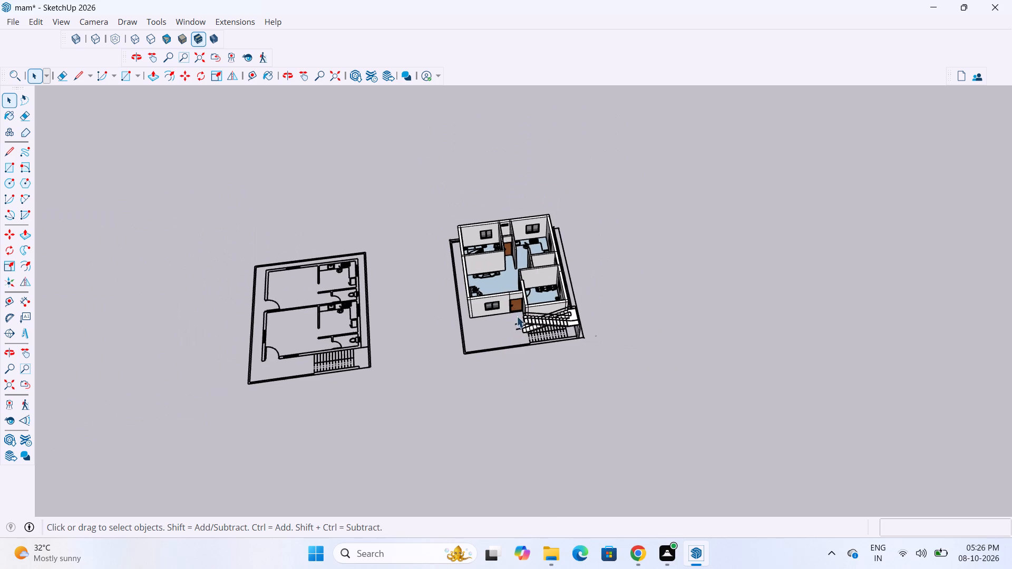
scroll(517, 316, "up", 10)
scroll(509, 325, "down", 10)
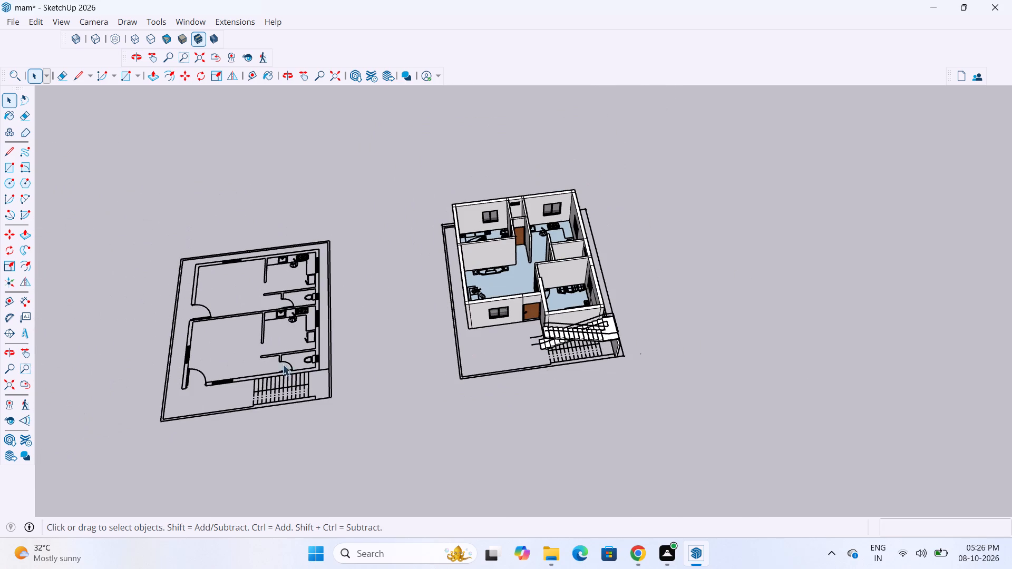
scroll(542, 299, "up", 7)
scroll(748, 312, "down", 5)
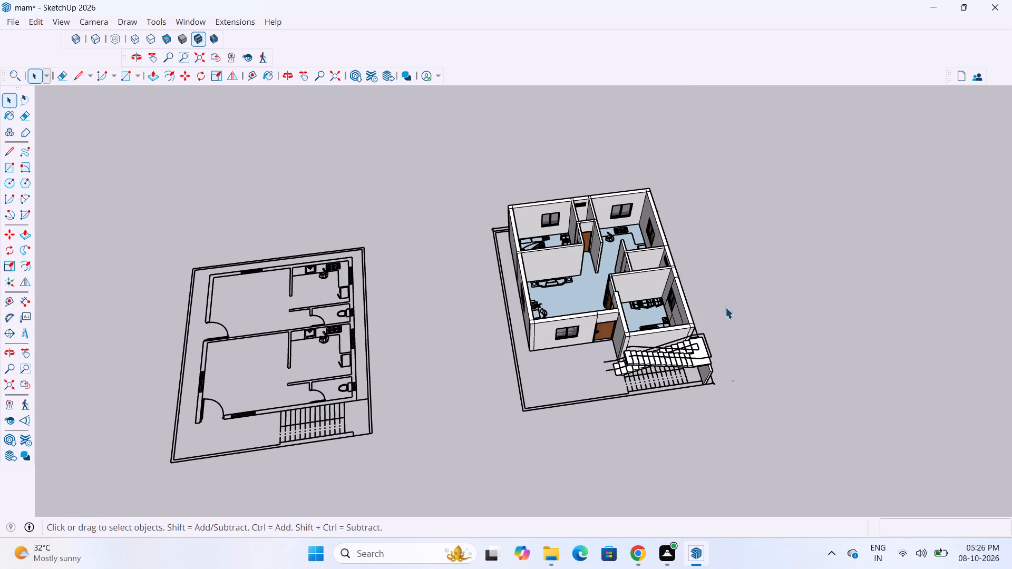
scroll(612, 314, "down", 5)
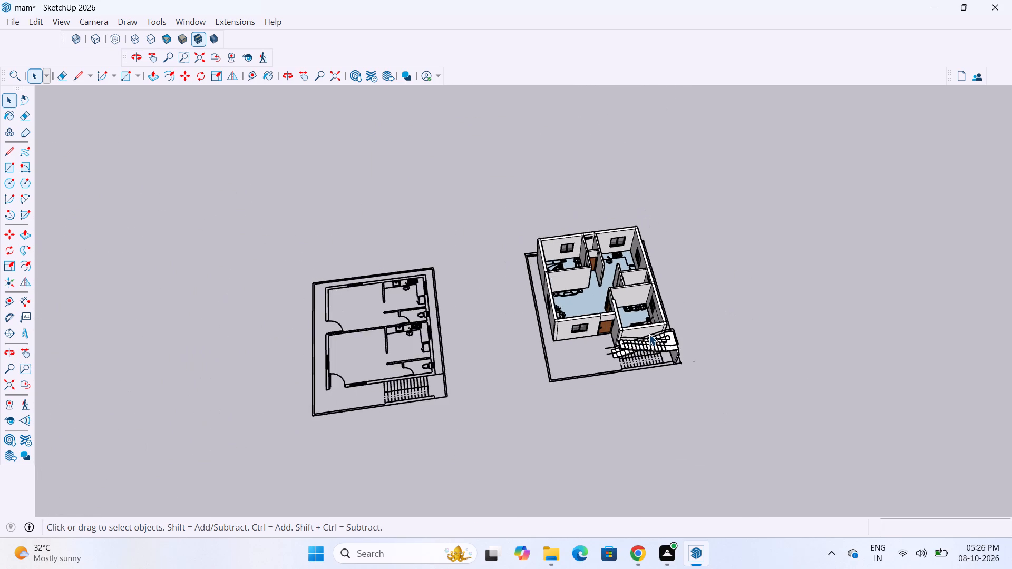
middle_click_drag(641, 330, 543, 336)
scroll(565, 358, "up", 9)
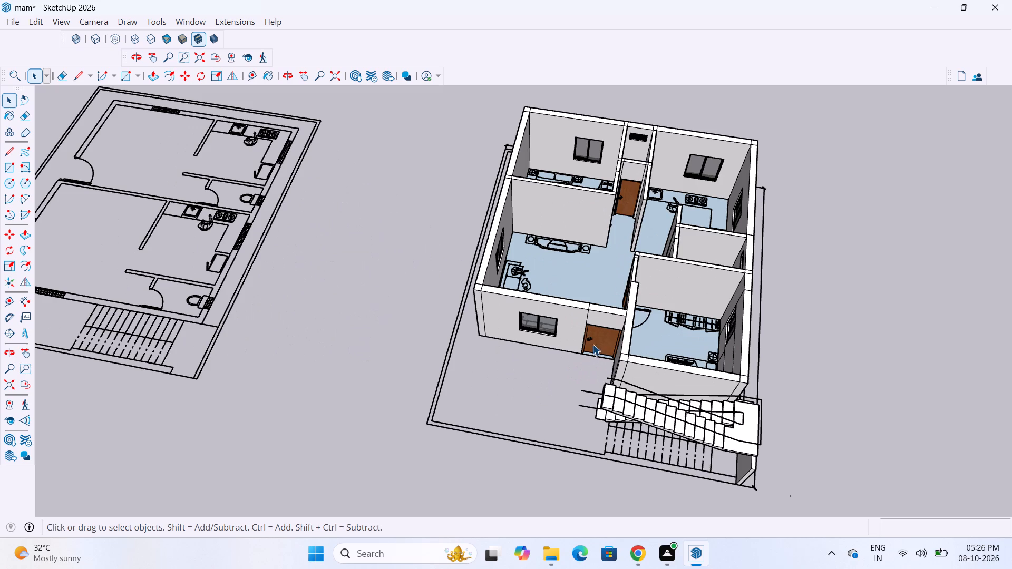
scroll(523, 262, "up", 3)
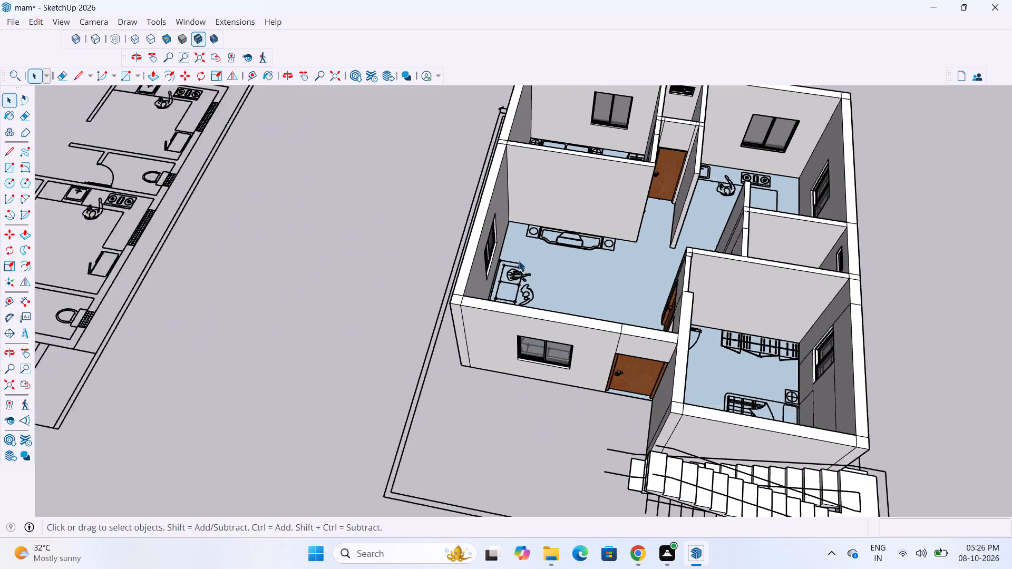
scroll(506, 266, "down", 6)
scroll(402, 328, "down", 6)
scroll(491, 302, "up", 14)
scroll(441, 272, "down", 11)
scroll(510, 270, "up", 3)
scroll(517, 258, "down", 2)
middle_click_drag(518, 272, 537, 323)
scroll(539, 320, "down", 1)
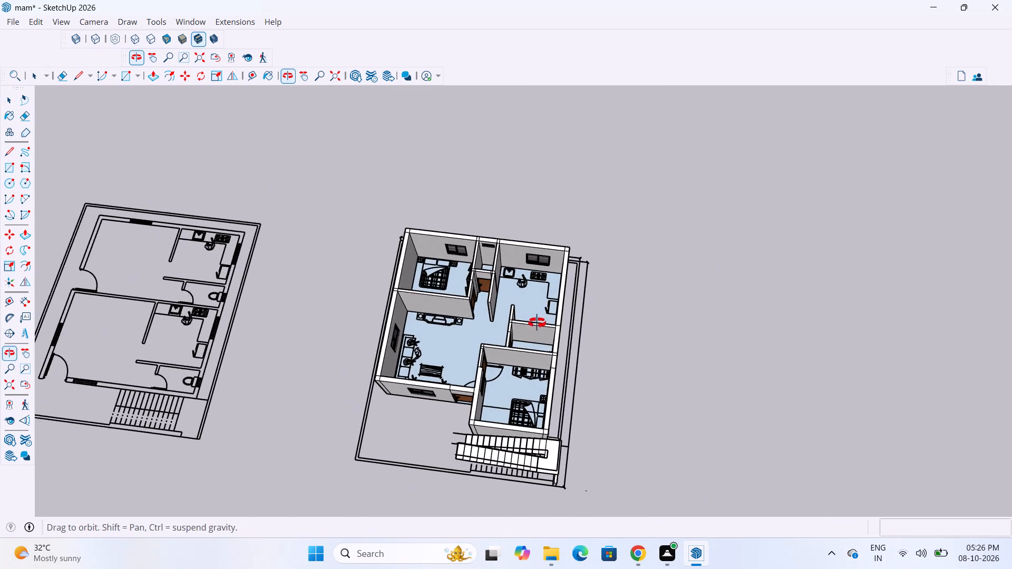
middle_click_drag(537, 323, 537, 324)
scroll(447, 296, "up", 11)
scroll(484, 288, "down", 11)
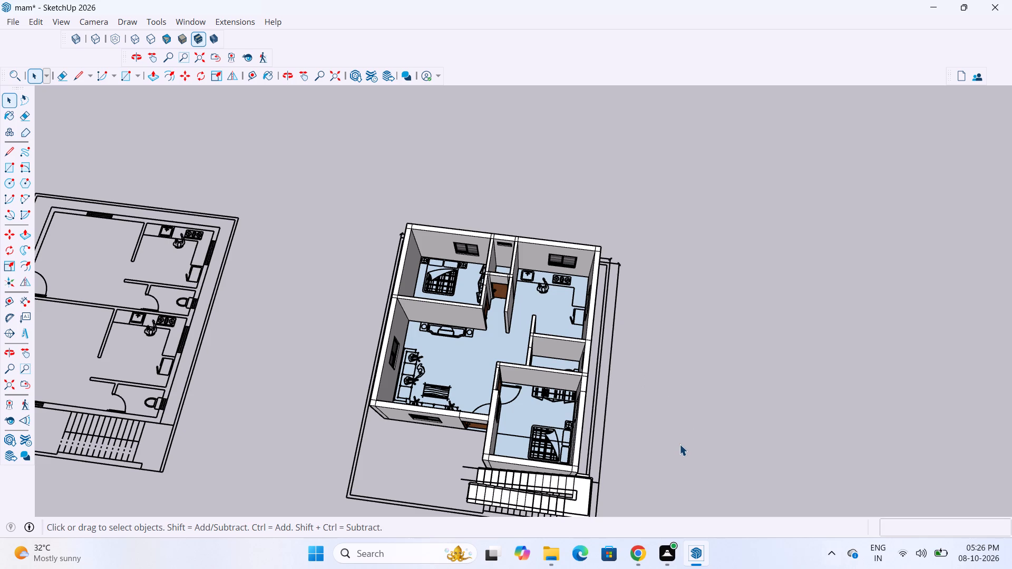
Switch the materials collection from Solid Colors to In Model and look through its swatches.
key("t")
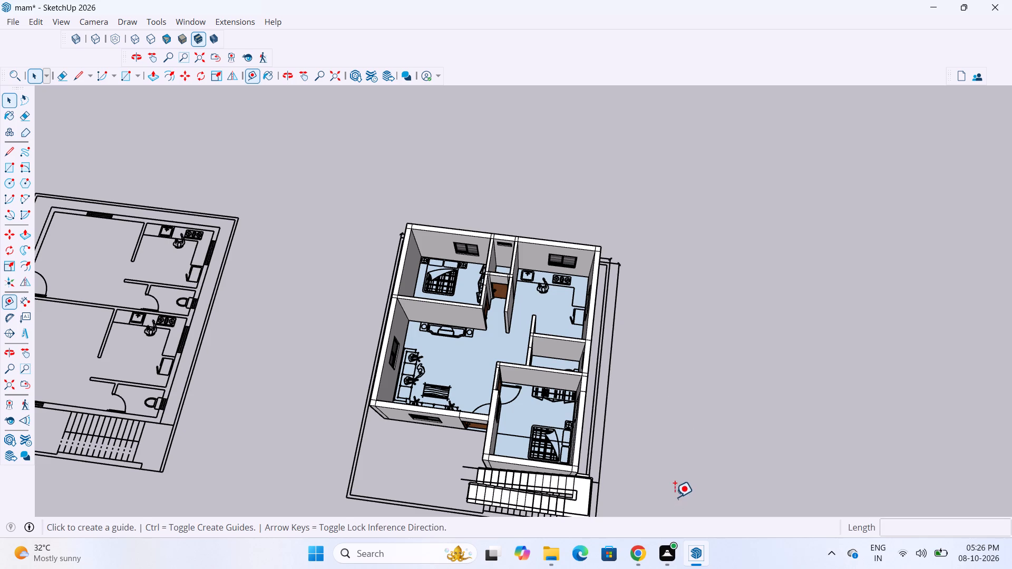
key("space")
key("b")
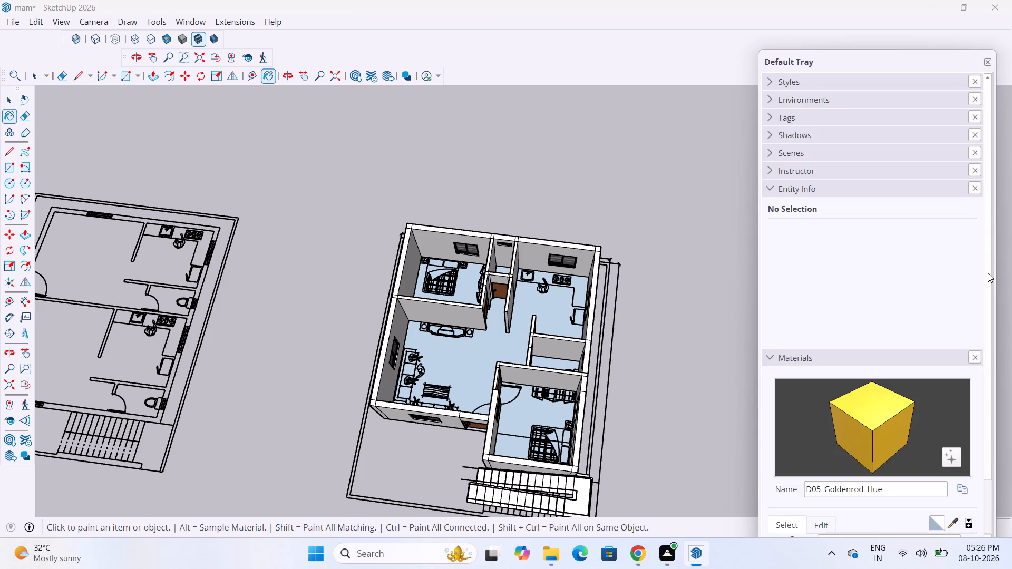
scroll(910, 395, "down", 4)
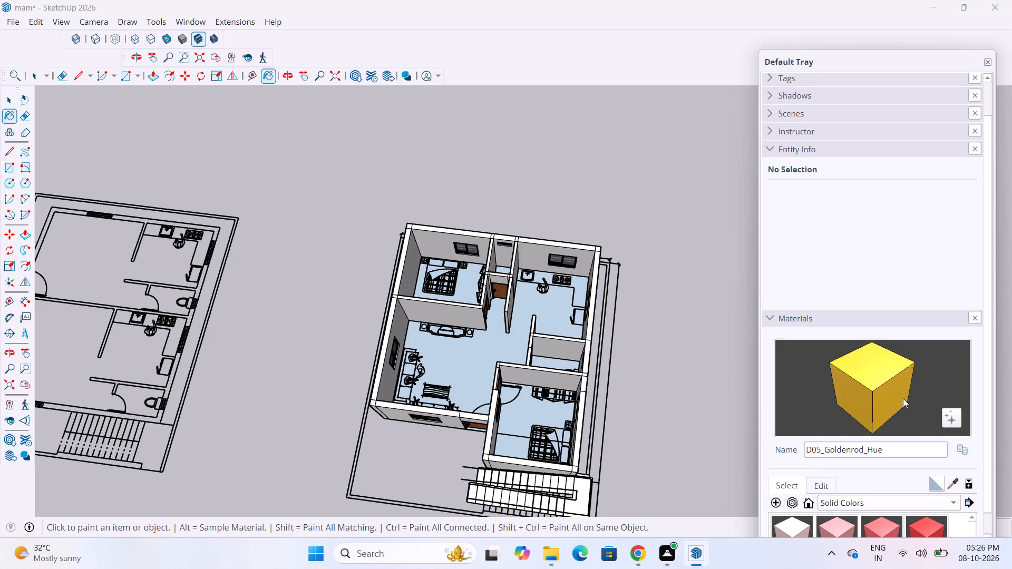
scroll(903, 398, "down", 1)
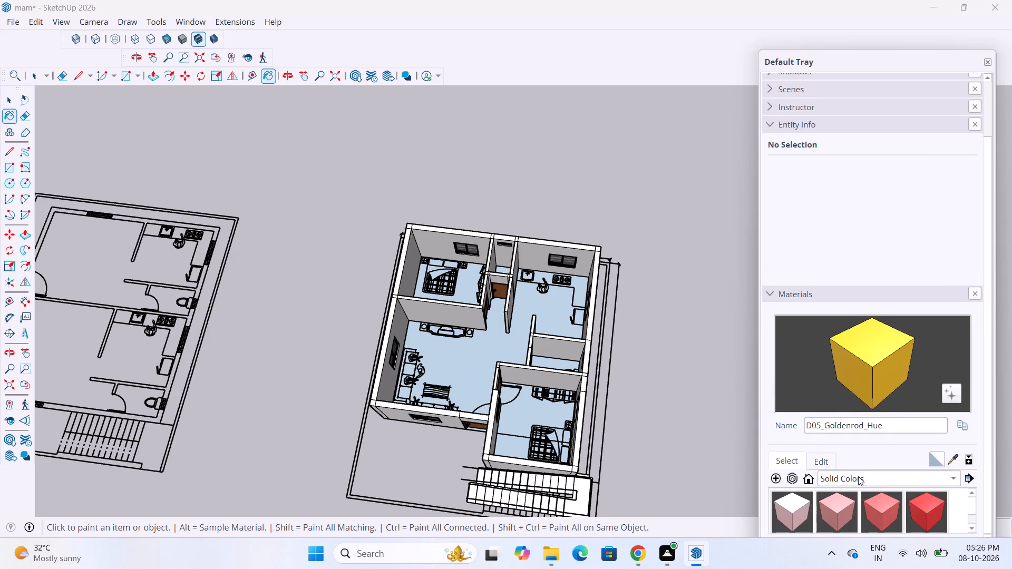
left_click(858, 476)
left_click(856, 339)
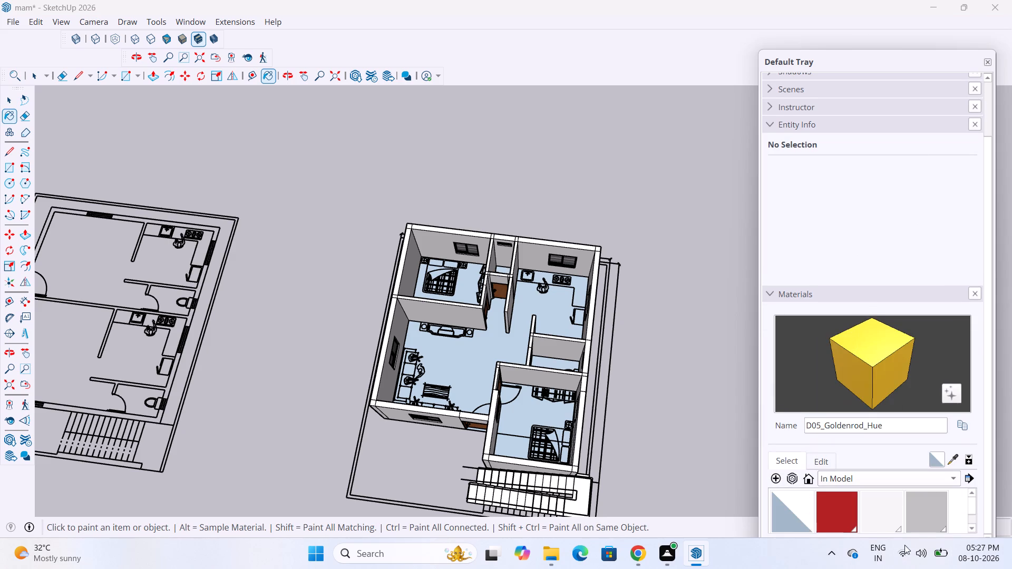
scroll(901, 568, "down", 2)
scroll(891, 513, "down", 13)
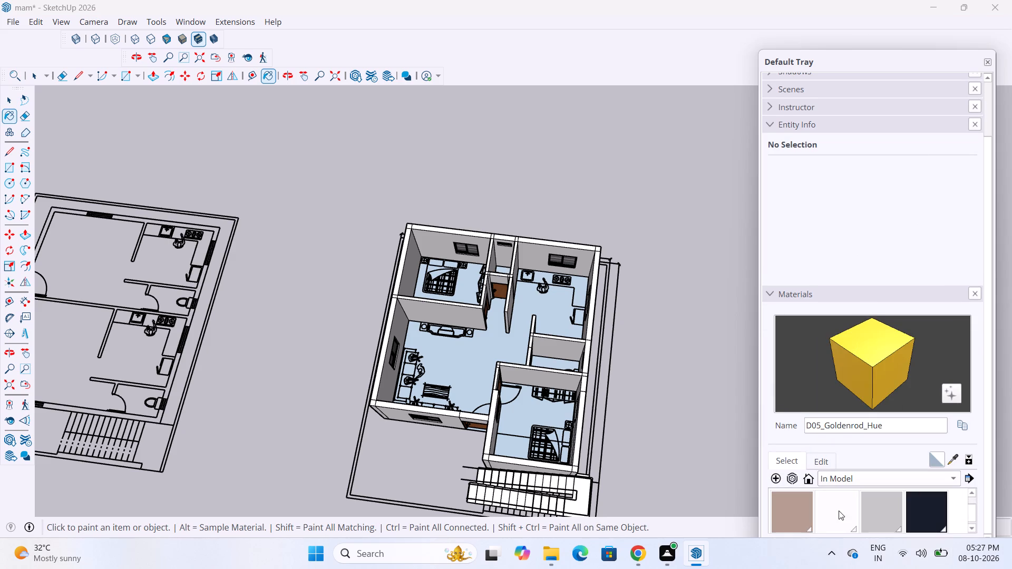
scroll(840, 506, "down", 7)
scroll(839, 486, "up", 2)
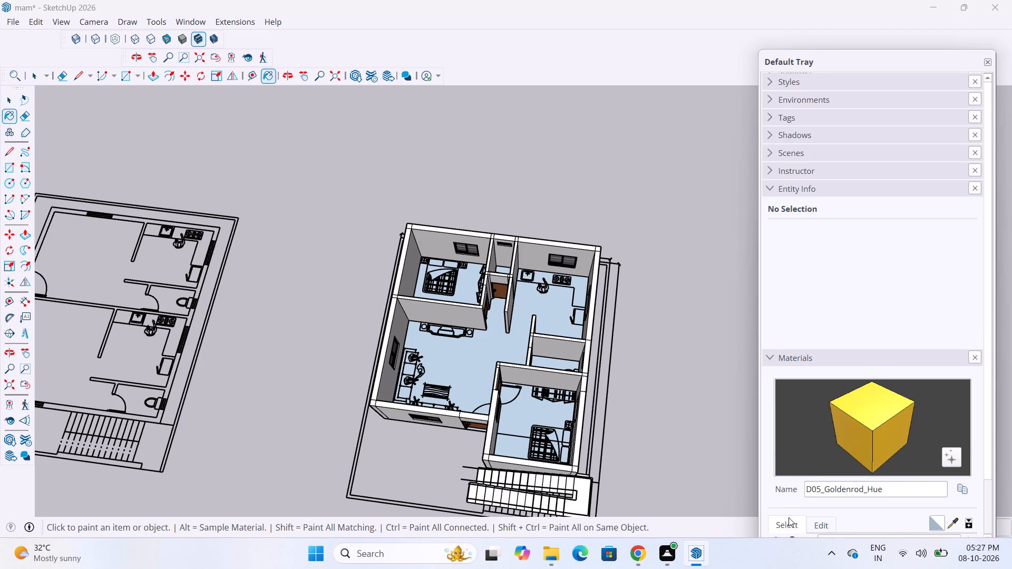
Create a new material that uses the "bedroom floor tile" image from the Desktop as its texture.
left_click(789, 519)
left_click(679, 300)
scroll(578, 118, "down", 3)
scroll(554, 157, "down", 5)
key("space")
key("space")
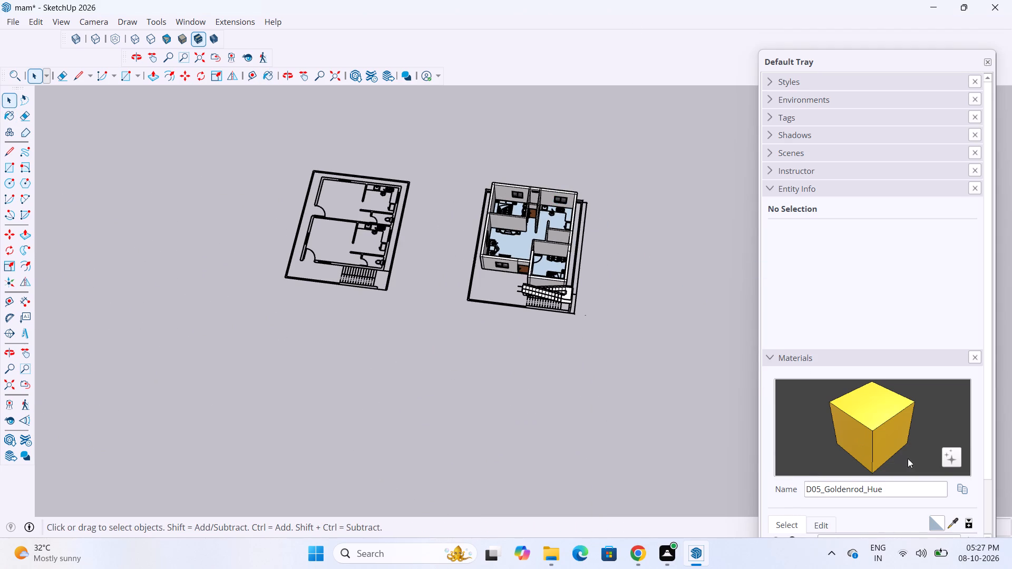
scroll(805, 388, "down", 9)
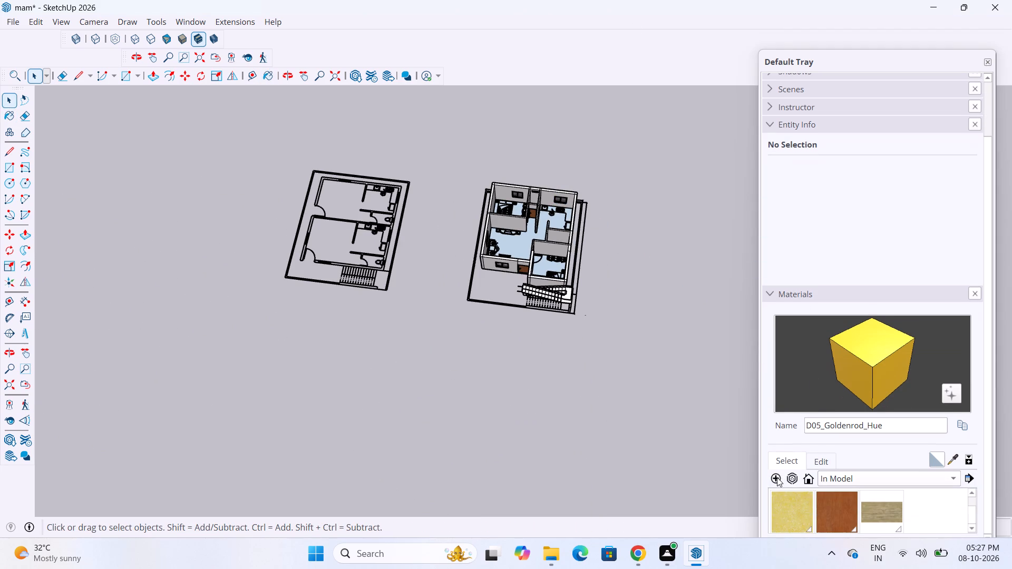
left_click(777, 477)
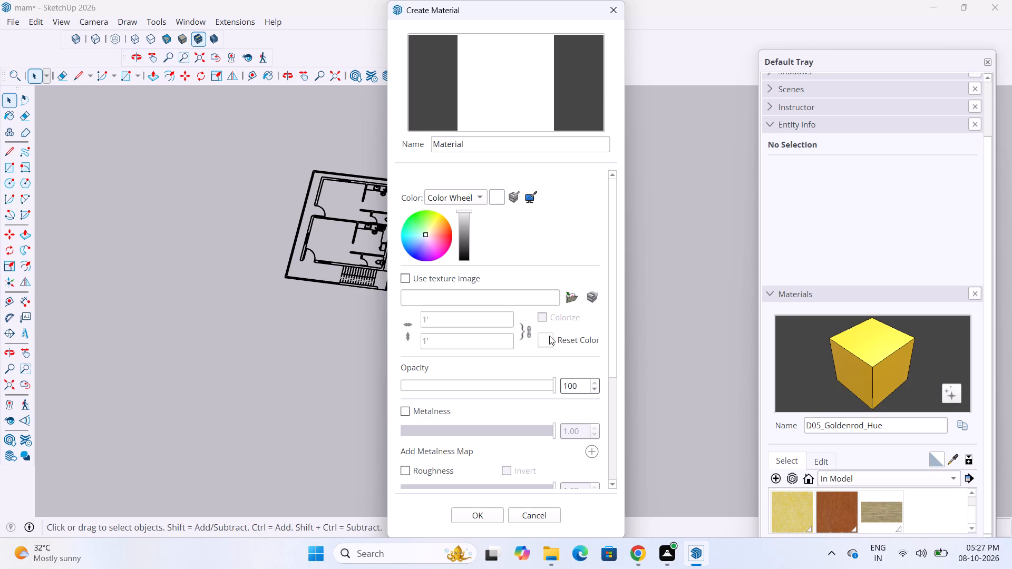
left_click(570, 299)
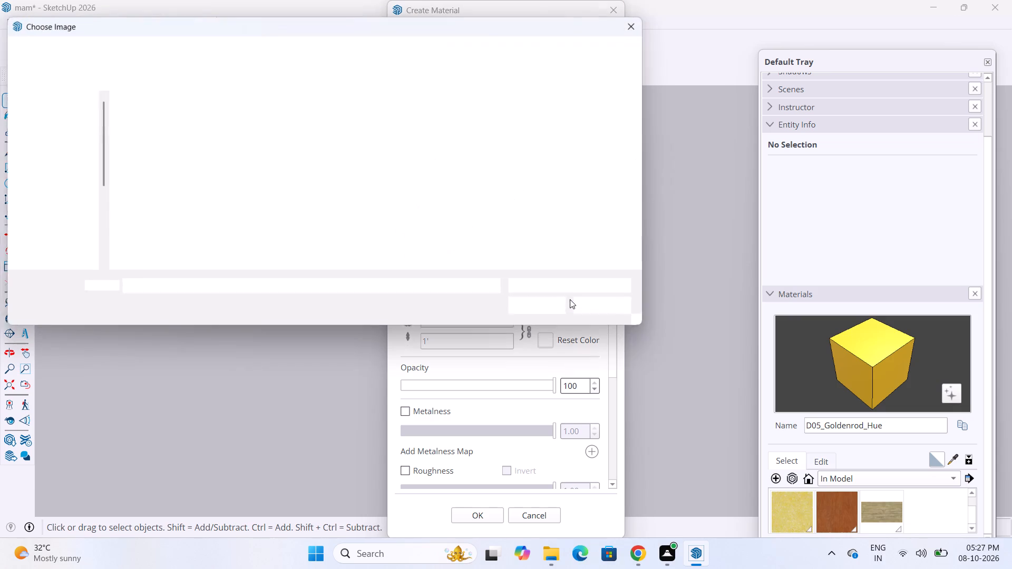
left_click(57, 148)
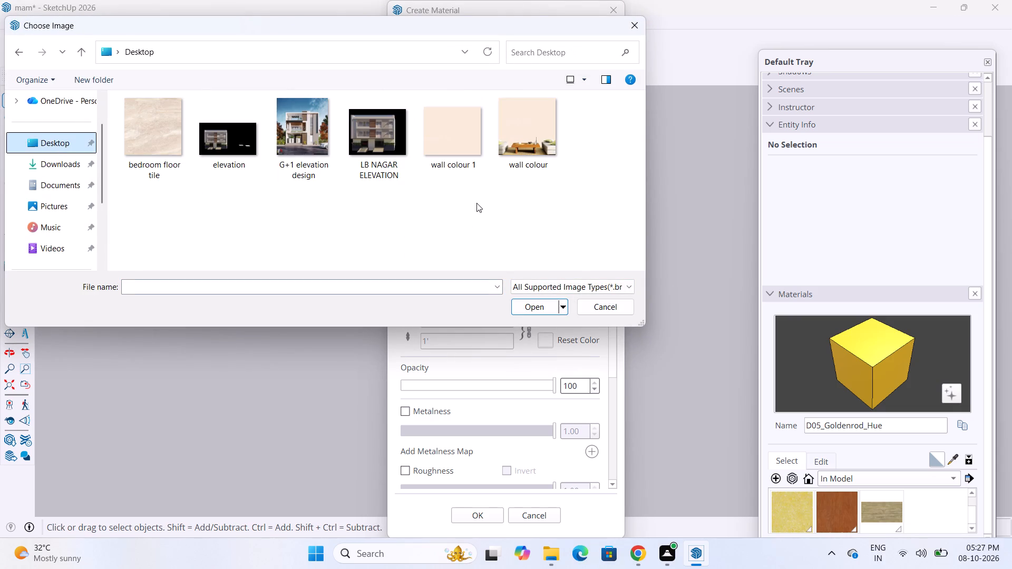
left_click(139, 153)
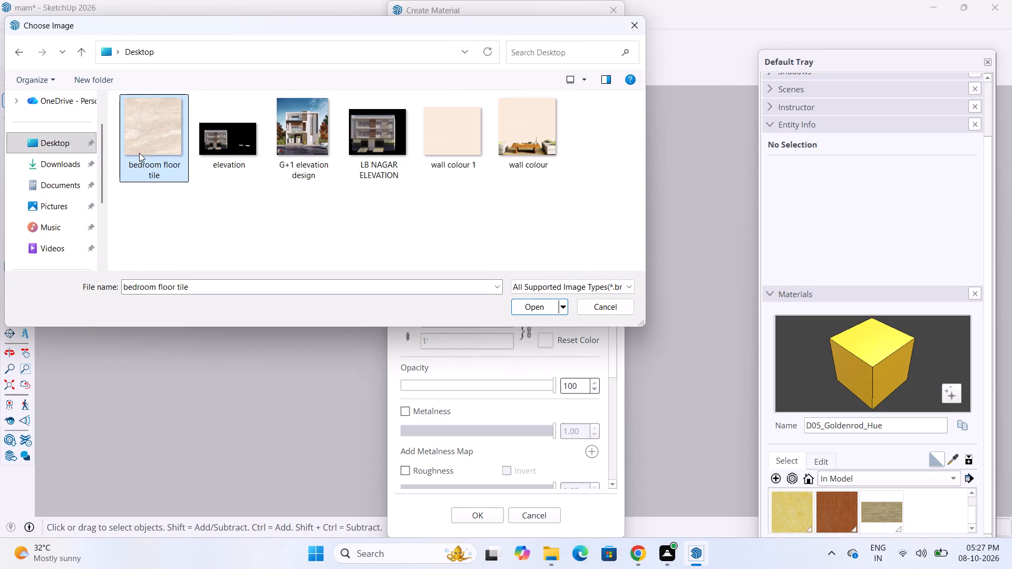
left_click(539, 308)
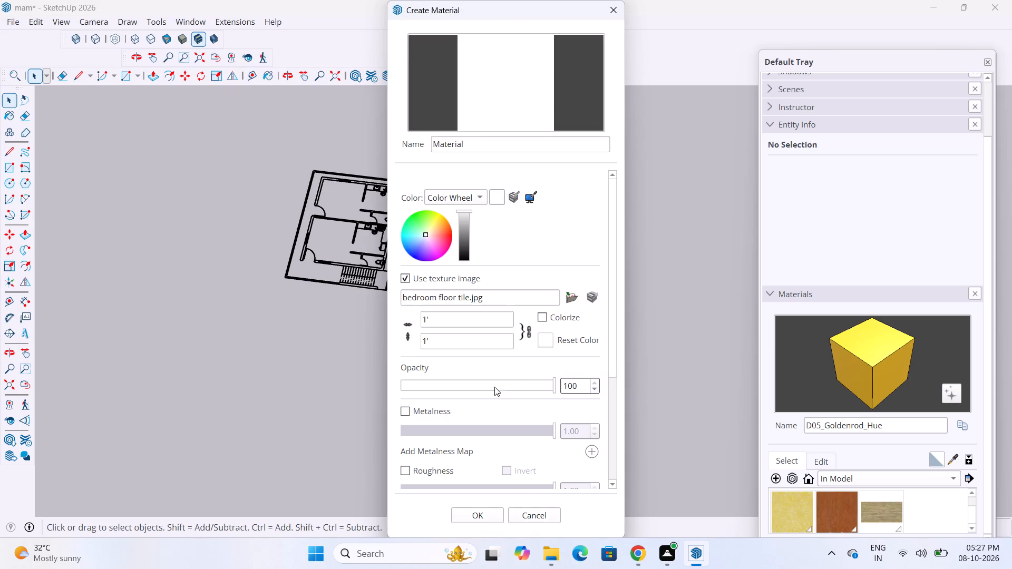
left_click(470, 519)
Set the new tile material's texture size to 3' by 3' and unlock its aspect ratio.
scroll(446, 360, "down", 1)
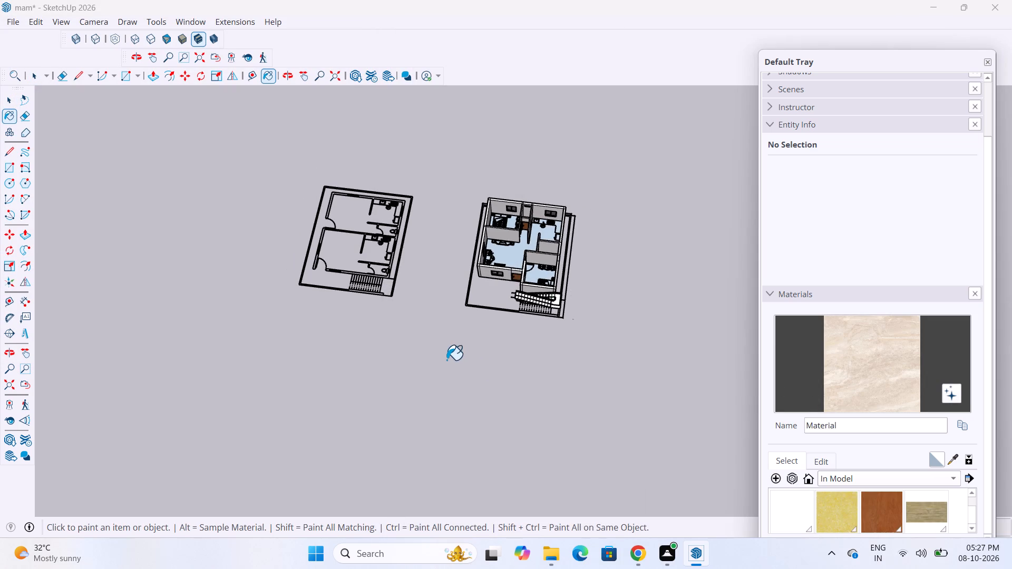
left_click(819, 462)
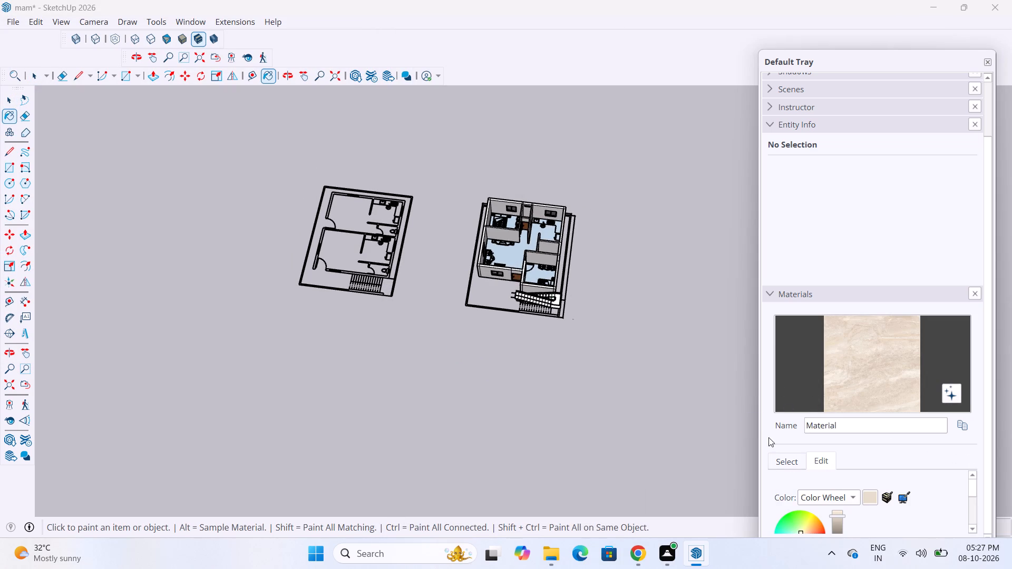
scroll(841, 408, "down", 2)
scroll(842, 459, "down", 8)
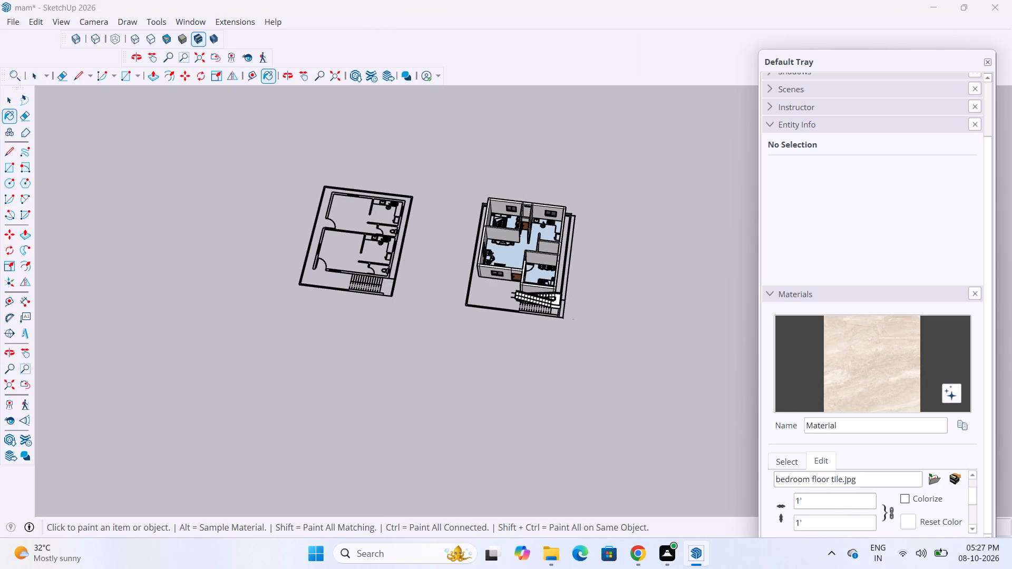
left_click(832, 506)
key("BackSpace")
key("BackSpace")
type("3'")
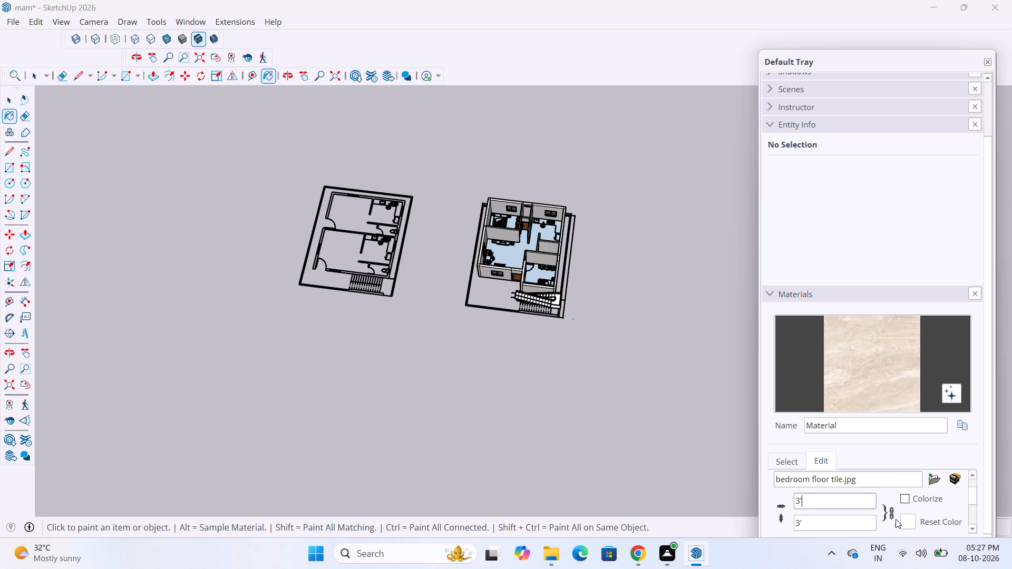
left_click(890, 516)
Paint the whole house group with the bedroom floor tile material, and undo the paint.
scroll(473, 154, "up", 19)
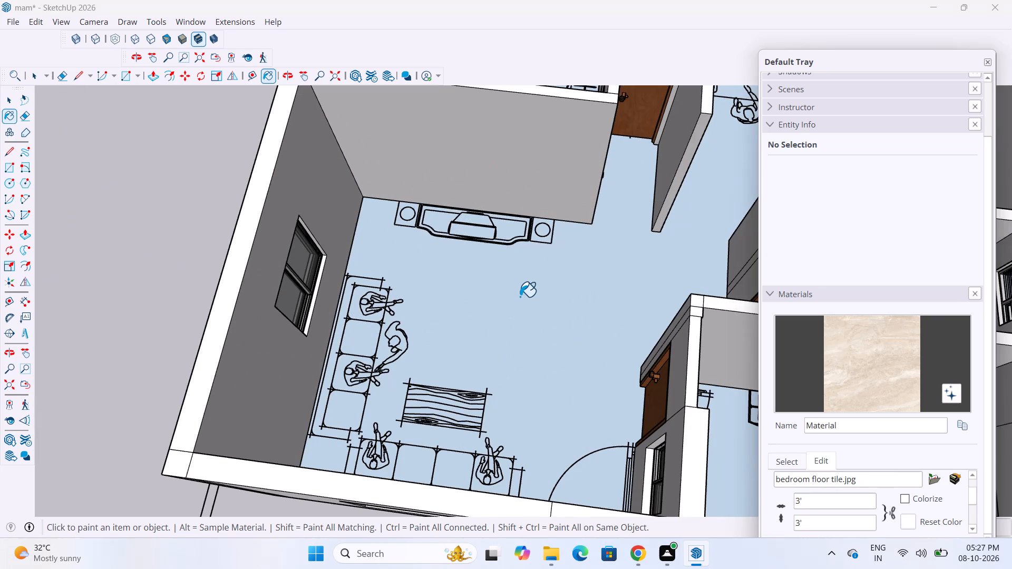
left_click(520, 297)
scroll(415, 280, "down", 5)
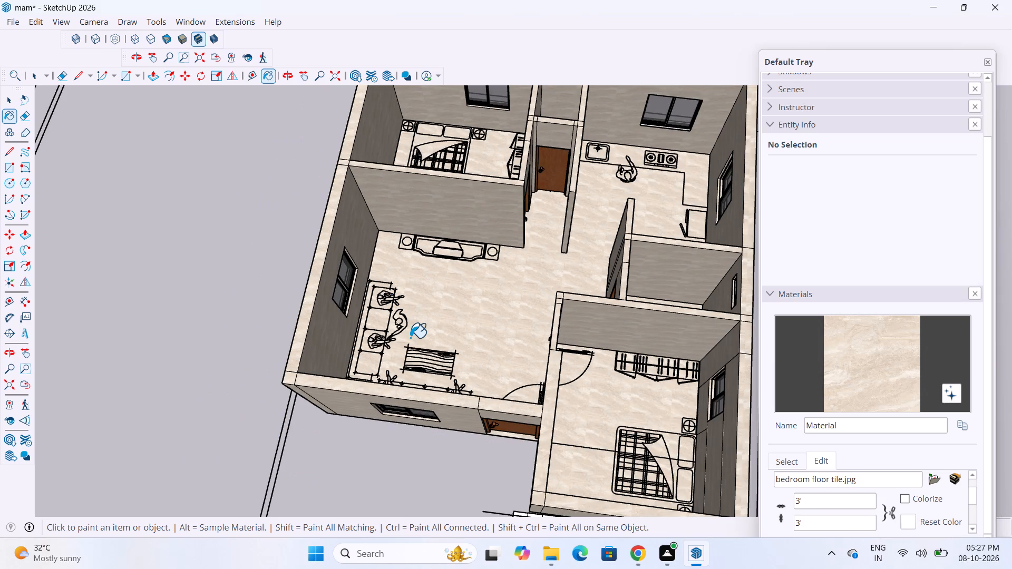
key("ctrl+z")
Open the house group, paint only its nested floor group with the bedroom floor tile material, and leave the group.
key("space")
key("space")
double_click(476, 338)
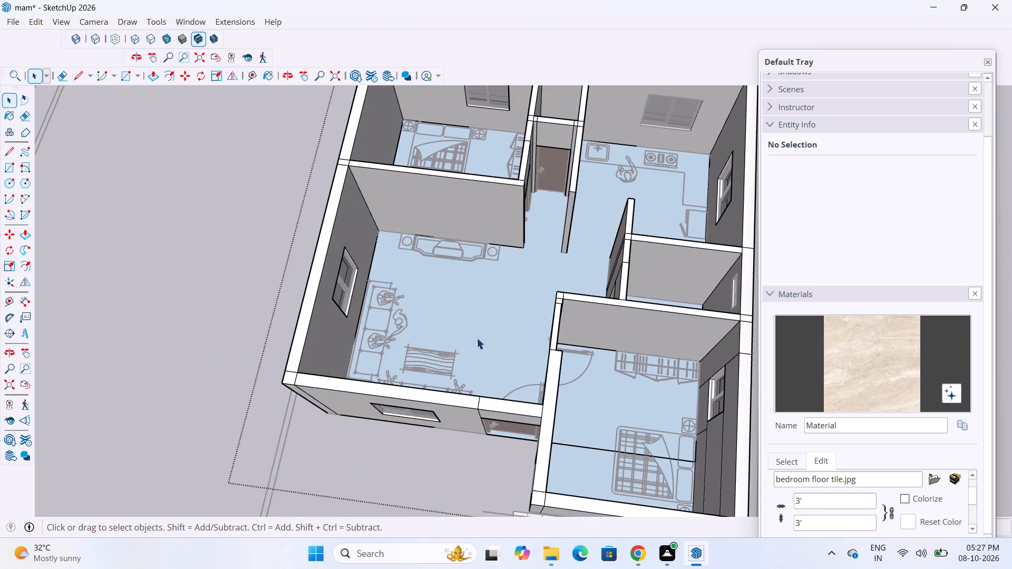
left_click(491, 338)
left_click(869, 352)
left_click(512, 321)
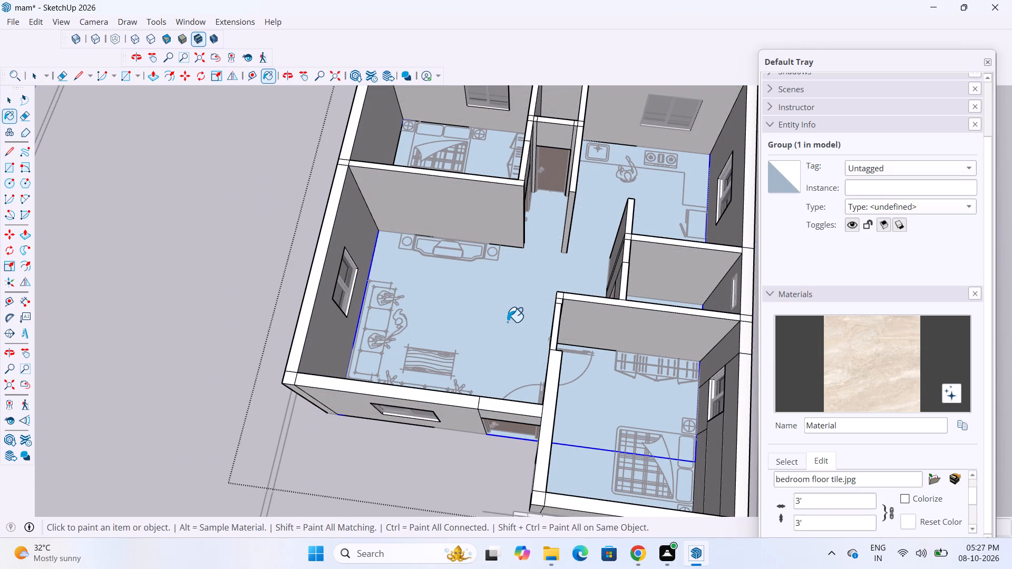
key("space")
left_click(267, 245)
Examine the tile texture on the floors of the living room, kitchen and both bedrooms, including the strip beside the front bedroom's bed.
scroll(207, 240, "down", 5)
scroll(402, 283, "up", 3)
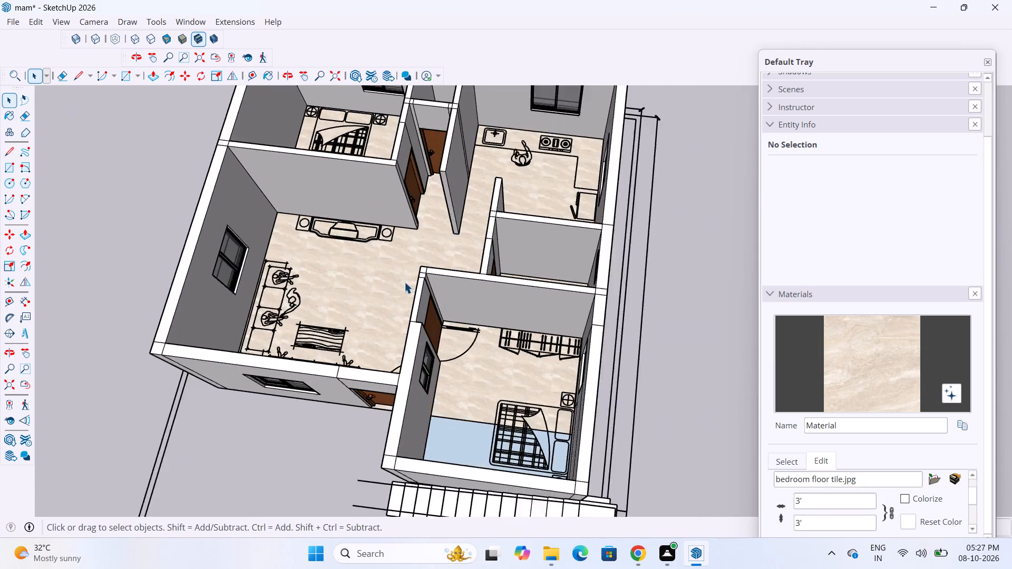
scroll(404, 282, "up", 8)
middle_click_drag(388, 254, 436, 251)
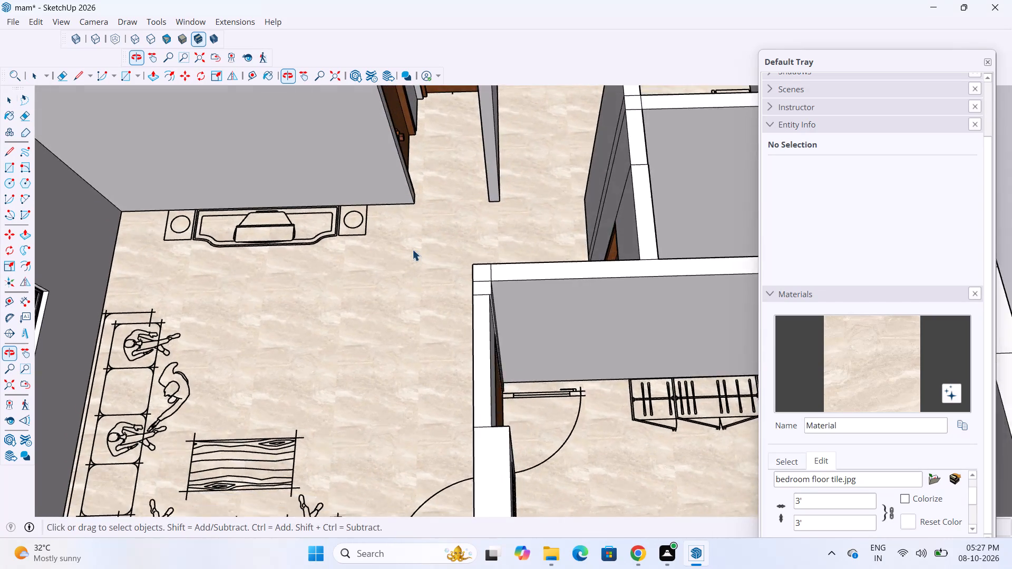
scroll(411, 250, "down", 10)
scroll(439, 337, "up", 13)
middle_click_drag(508, 381, 484, 306)
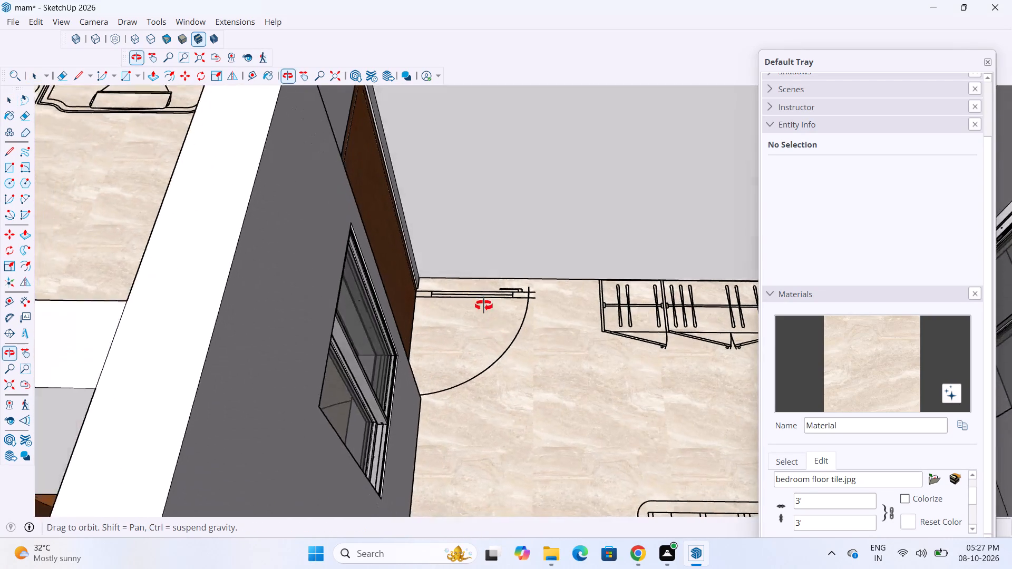
middle_click_drag(484, 306, 486, 366)
scroll(540, 423, "down", 11)
scroll(440, 445, "down", 6)
scroll(364, 291, "up", 2)
scroll(361, 306, "down", 7)
scroll(293, 318, "up", 18)
scroll(361, 287, "down", 3)
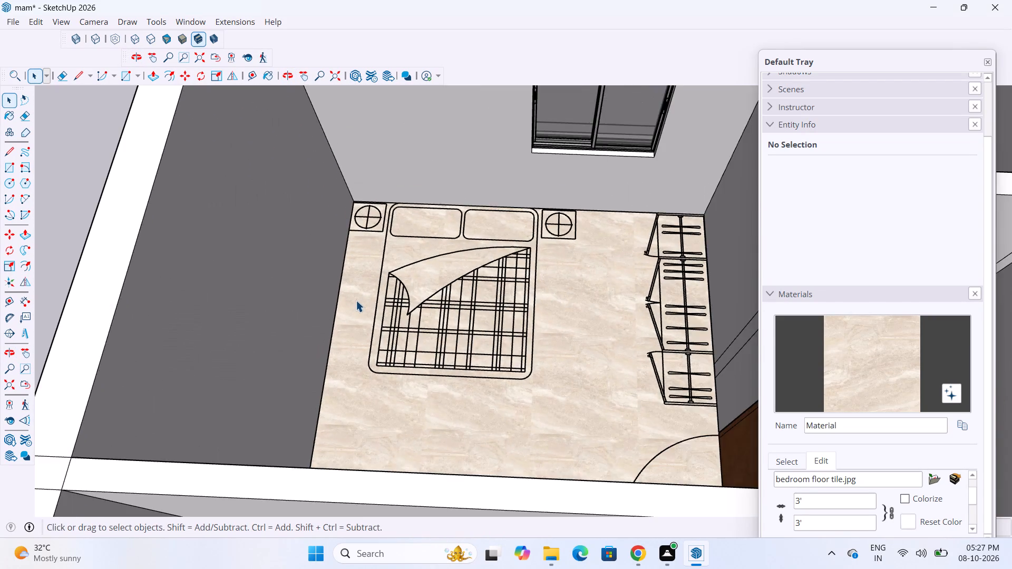
scroll(356, 300, "down", 18)
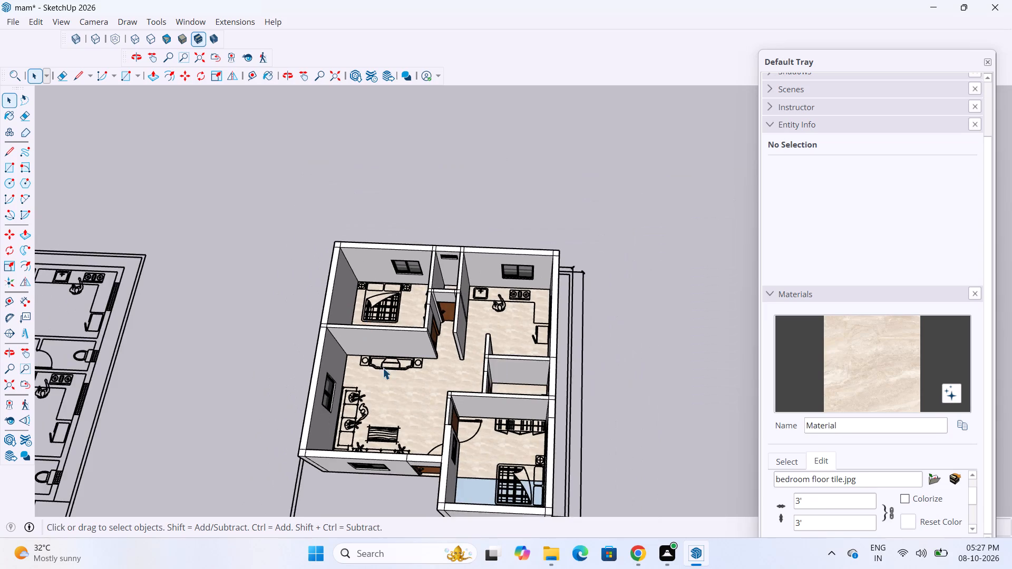
scroll(385, 374, "up", 4)
key("space")
left_click(661, 317)
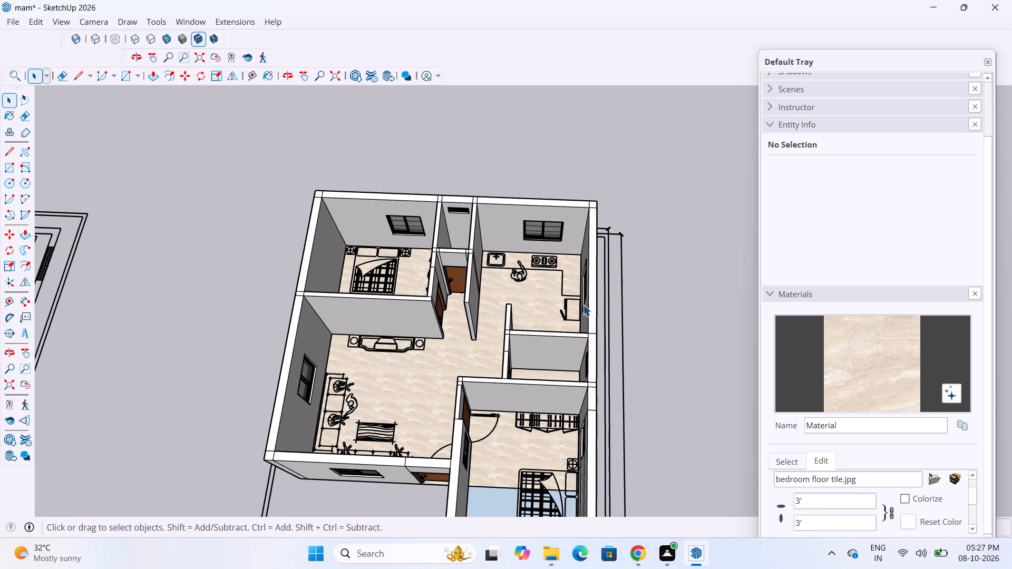
scroll(578, 303, "up", 6)
scroll(609, 329, "down", 7)
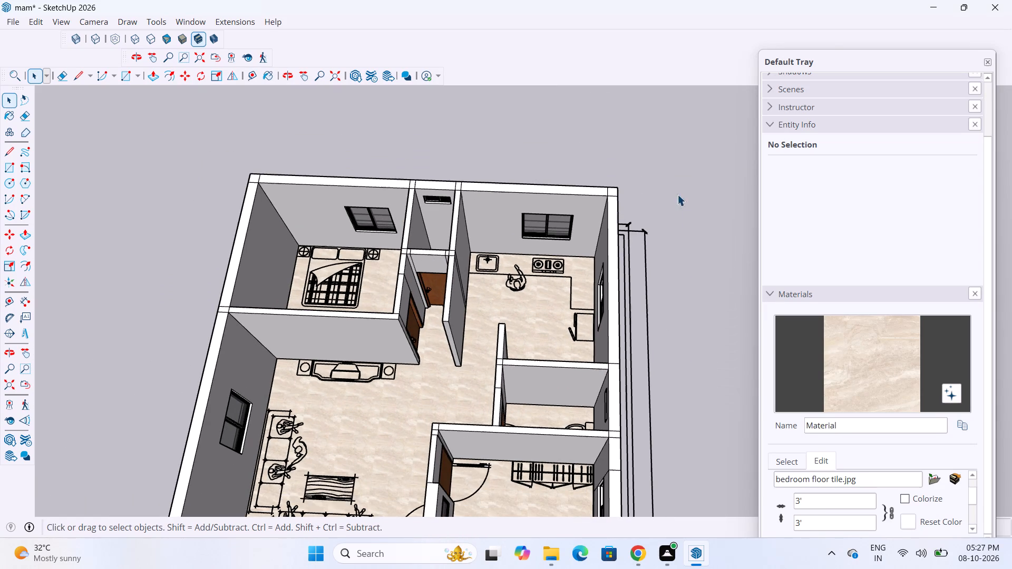
left_click(693, 145)
scroll(390, 251, "up", 6)
scroll(337, 284, "down", 4)
scroll(391, 357, "up", 5)
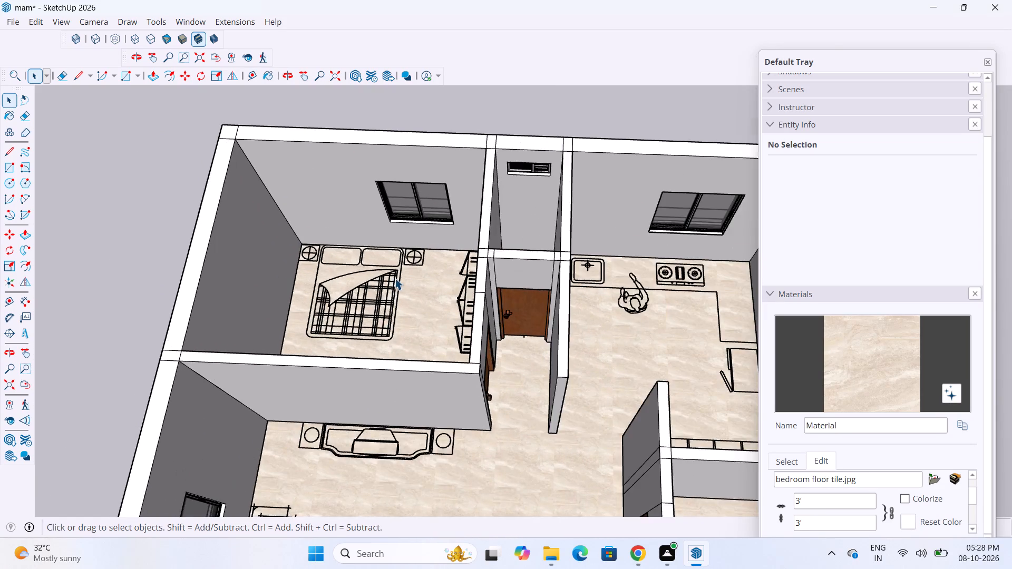
scroll(395, 278, "up", 1)
scroll(396, 277, "down", 5)
scroll(407, 283, "up", 7)
scroll(429, 273, "down", 9)
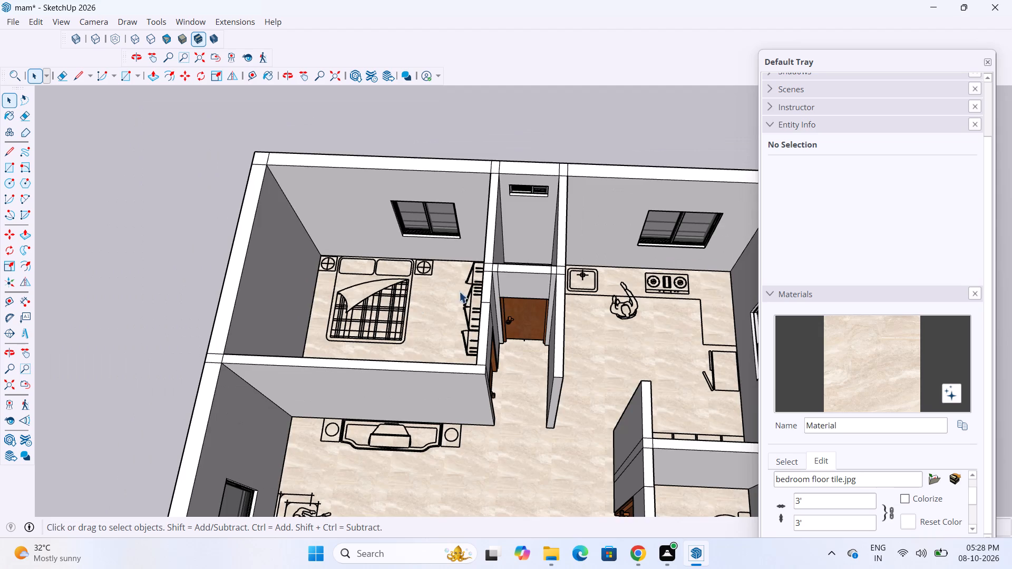
scroll(441, 283, "down", 9)
left_click(606, 211)
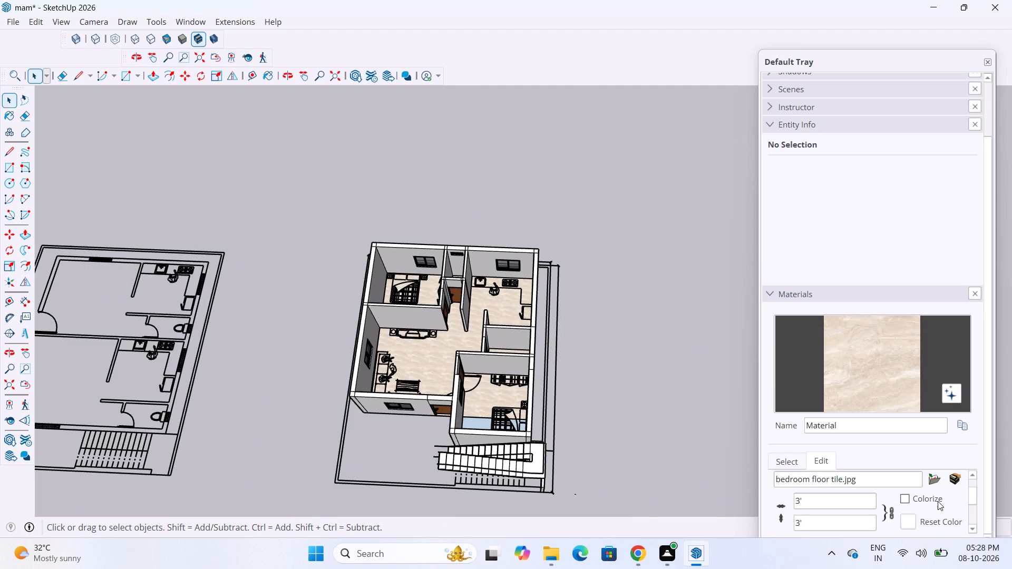
scroll(310, 526, "up", 13)
scroll(461, 437, "up", 4)
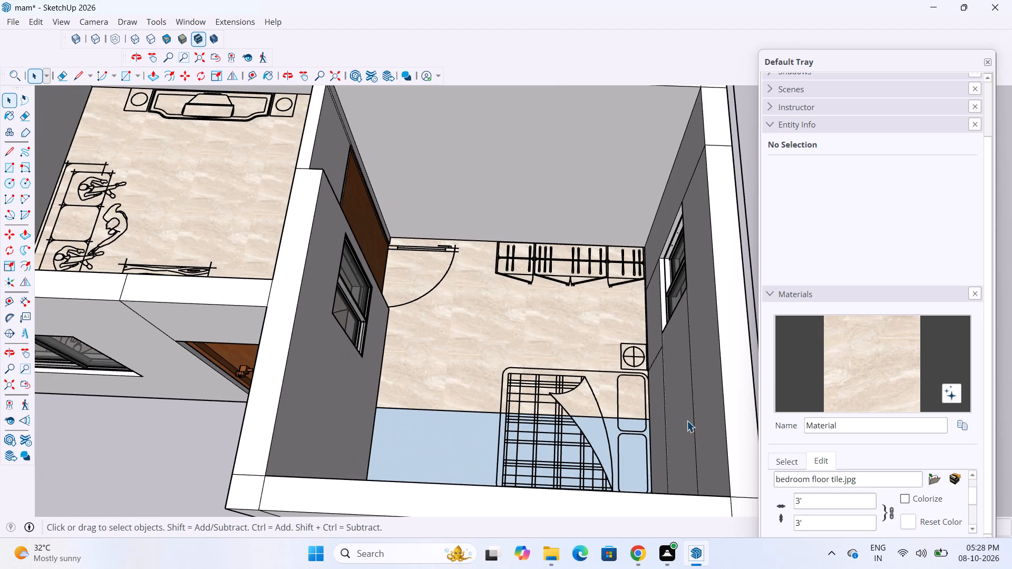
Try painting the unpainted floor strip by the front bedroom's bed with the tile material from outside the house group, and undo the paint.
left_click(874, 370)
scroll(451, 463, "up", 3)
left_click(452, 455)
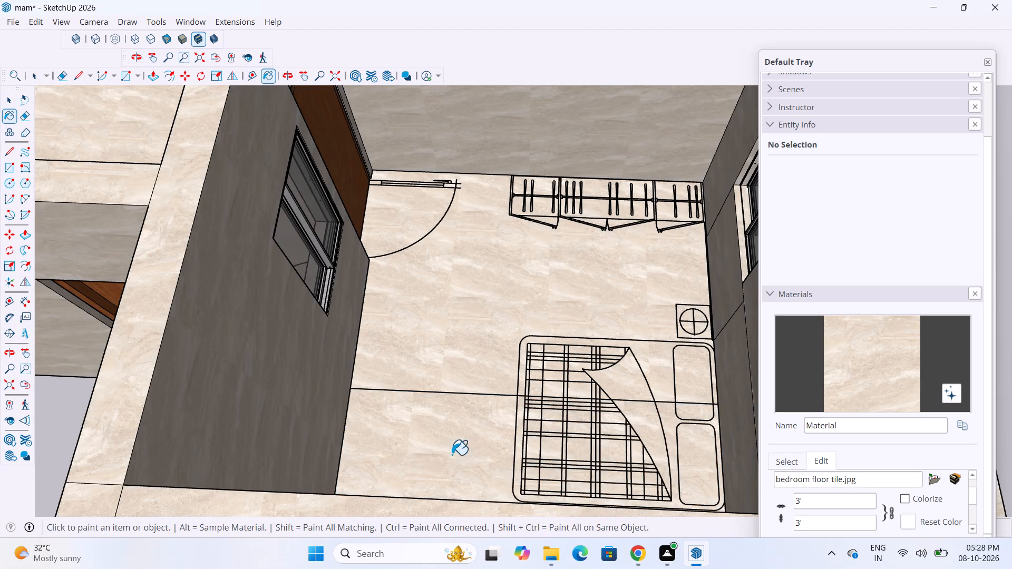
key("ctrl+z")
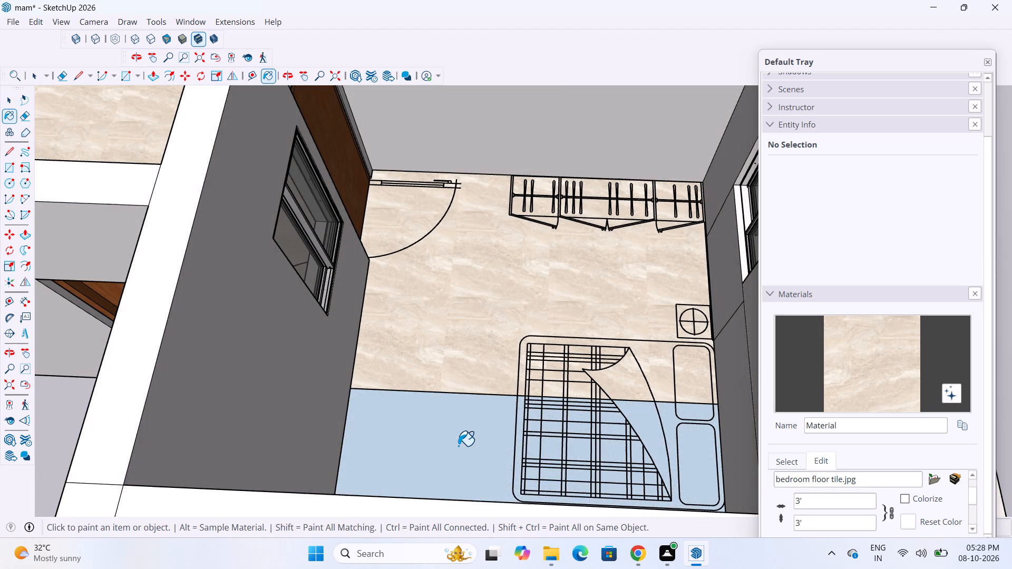
Open the house group, paint the floor strip by the front bedroom's bed with the bedroom floor tile material, and leave the group.
key("space")
double_click(458, 446)
left_click(895, 376)
left_click(431, 456)
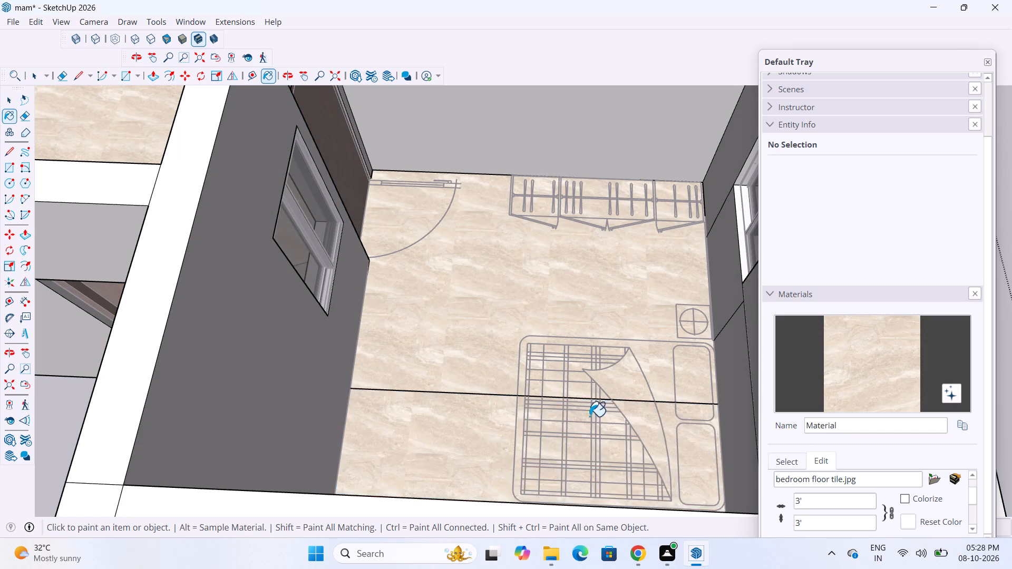
scroll(573, 404, "down", 16)
key("space")
left_click(674, 299)
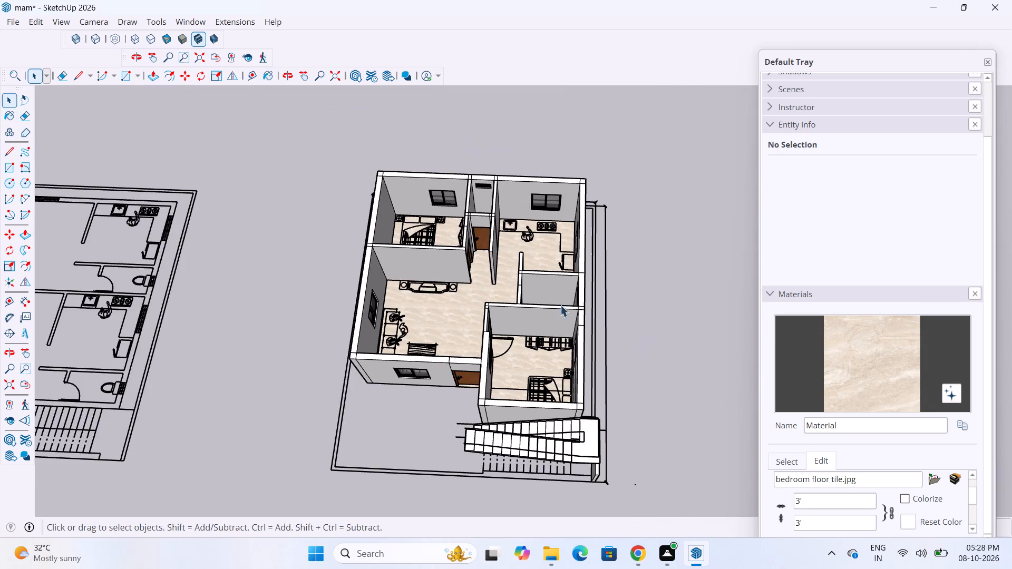
Examine the tiled ground-floor model from the front, including the entrance door, the external staircase and the open front plot area.
scroll(560, 293, "down", 5)
scroll(552, 328, "up", 11)
scroll(501, 288, "down", 5)
middle_click_drag(476, 325, 514, 271)
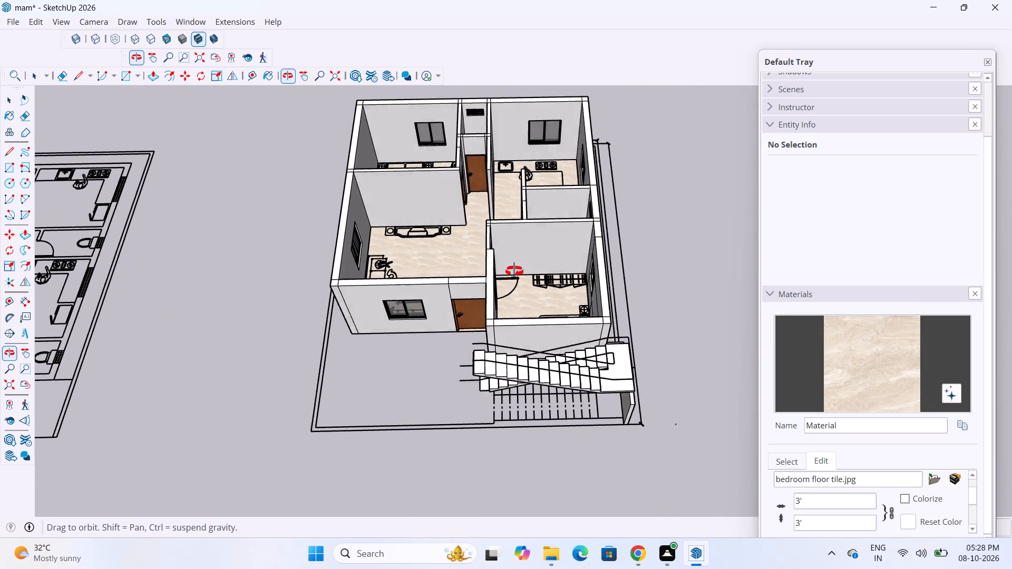
middle_click_drag(514, 271, 499, 222)
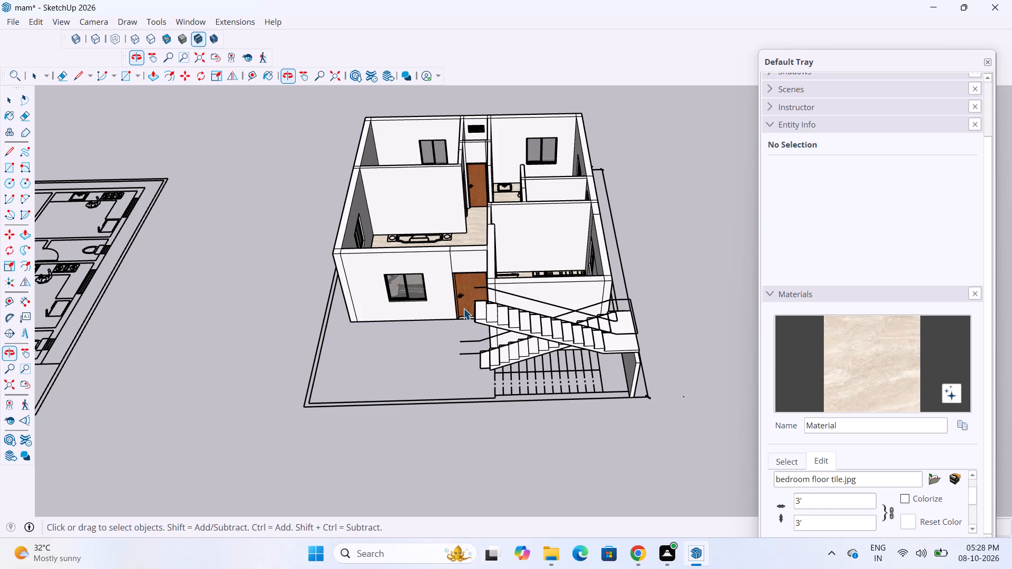
scroll(463, 308, "down", 9)
scroll(576, 243, "up", 8)
scroll(829, 174, "down", 4)
scroll(560, 307, "down", 2)
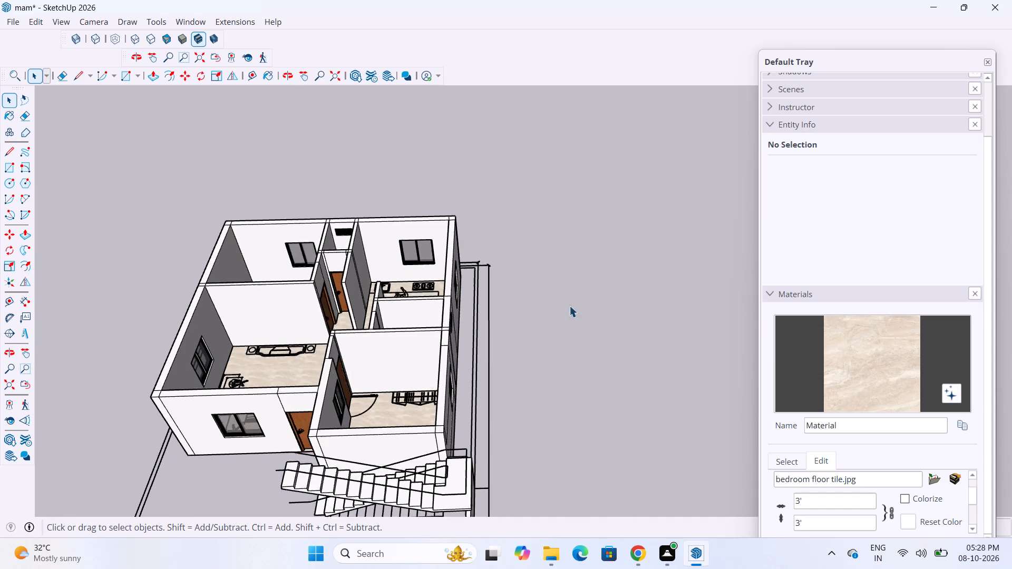
scroll(569, 306, "down", 6)
scroll(402, 403, "up", 4)
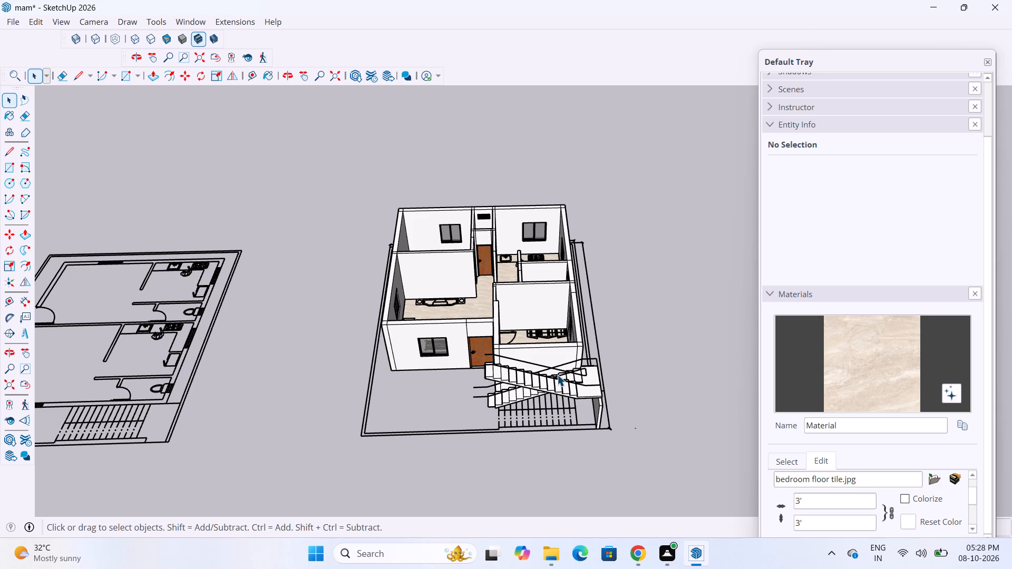
scroll(552, 379, "up", 10)
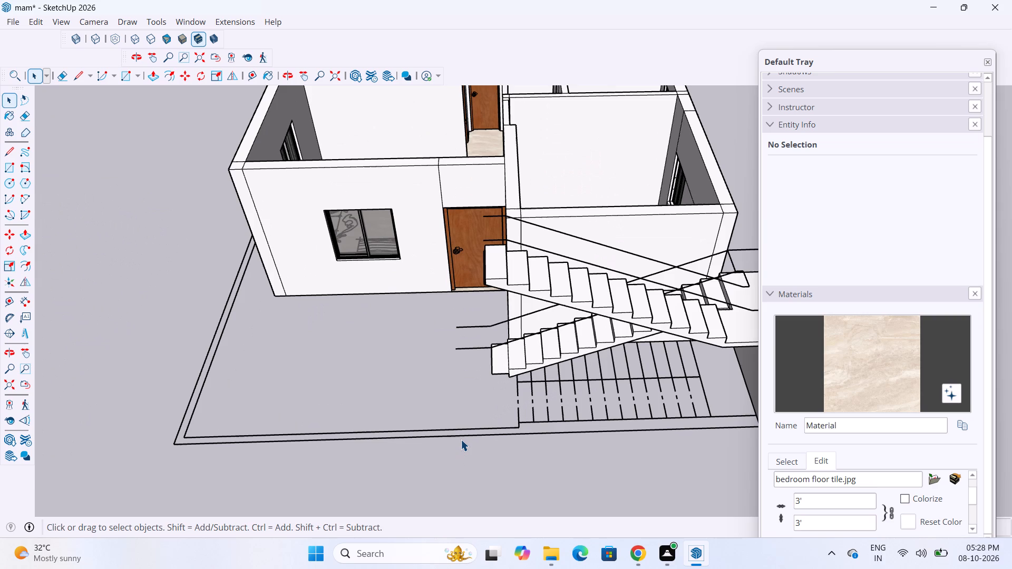
scroll(464, 436, "up", 10)
scroll(487, 433, "down", 3)
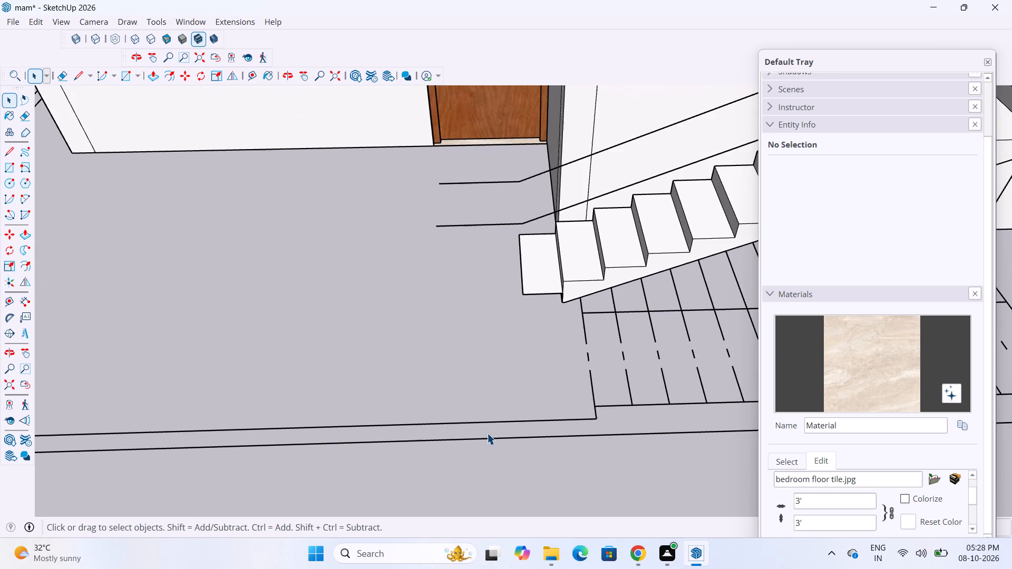
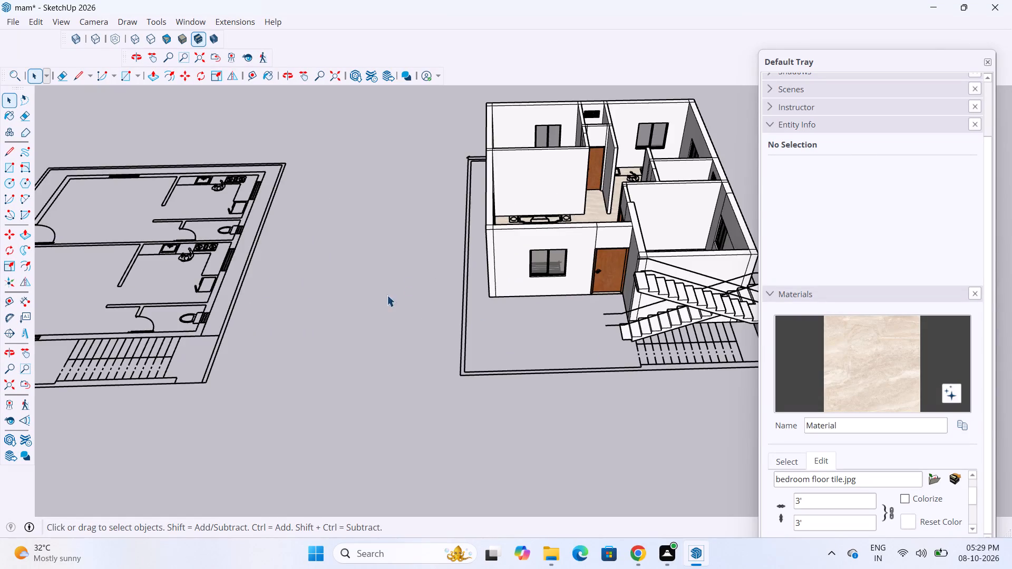
Examine the ground-floor house from the front, covering the front wall, entrance door, open plot area and external staircase.
scroll(319, 302, "down", 4)
scroll(613, 323, "up", 10)
scroll(525, 429, "down", 9)
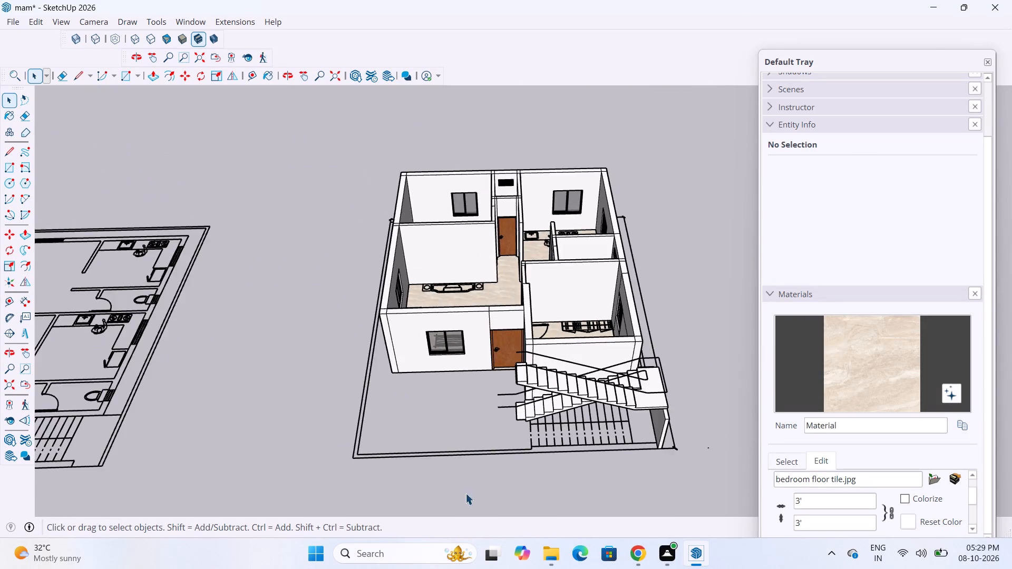
scroll(494, 321, "up", 8)
scroll(533, 417, "down", 9)
scroll(514, 496, "up", 5)
scroll(420, 312, "down", 6)
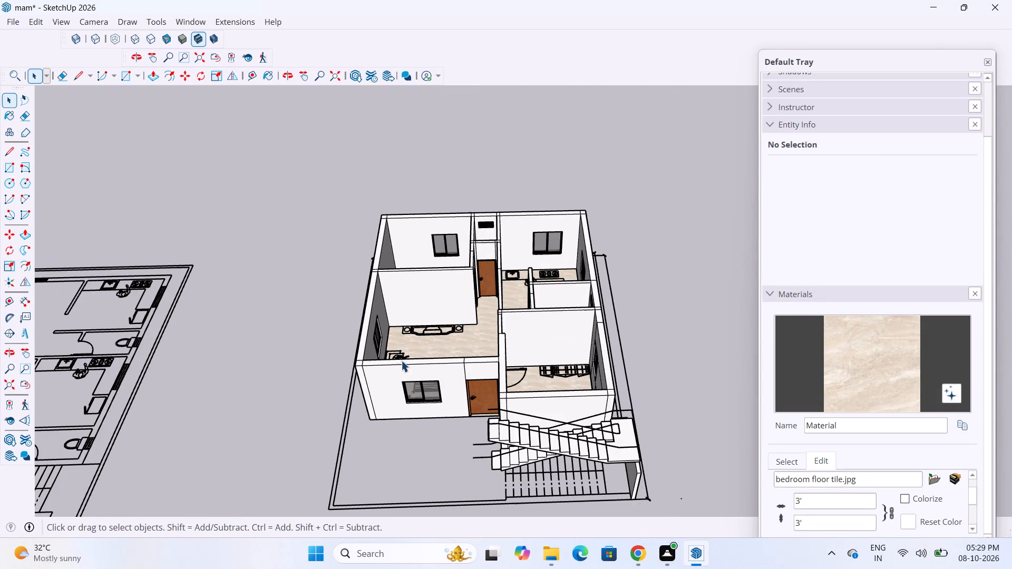
scroll(417, 304, "down", 6)
scroll(425, 428, "up", 12)
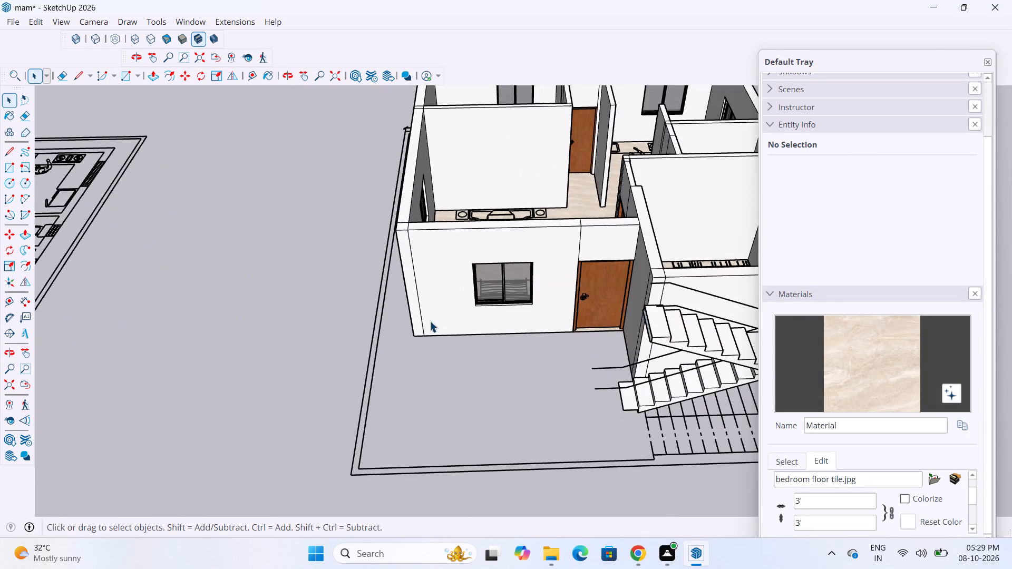
middle_click_drag(518, 276, 534, 248)
left_click(454, 370)
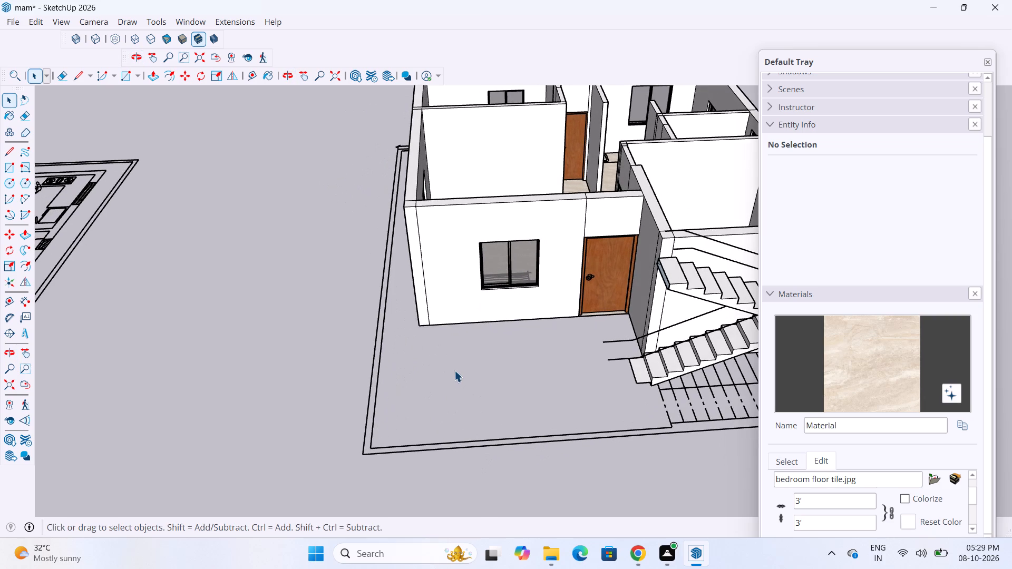
scroll(427, 382, "down", 13)
scroll(569, 392, "up", 4)
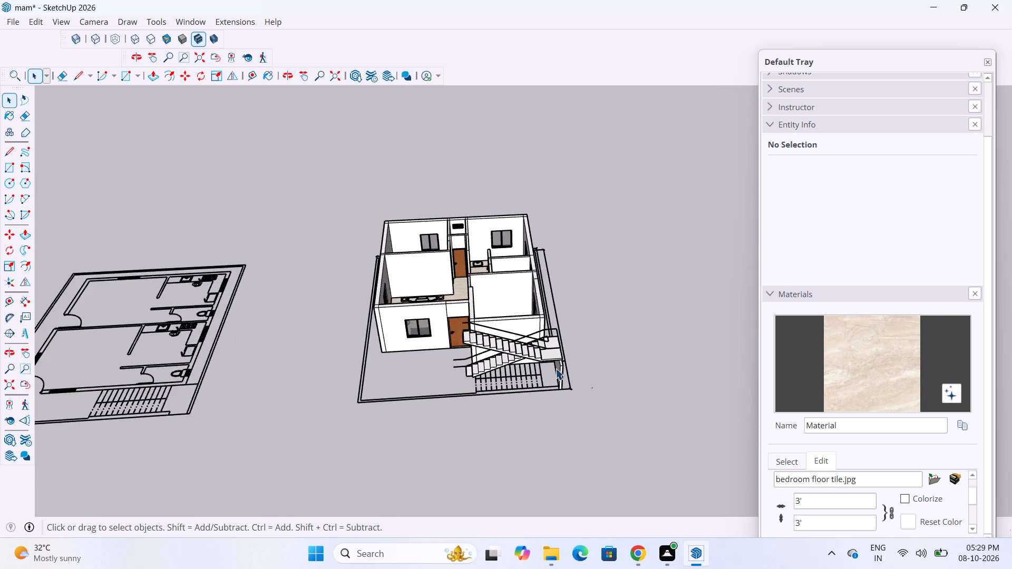
scroll(556, 368, "up", 4)
middle_click_drag(362, 345, 492, 337)
scroll(358, 365, "up", 4)
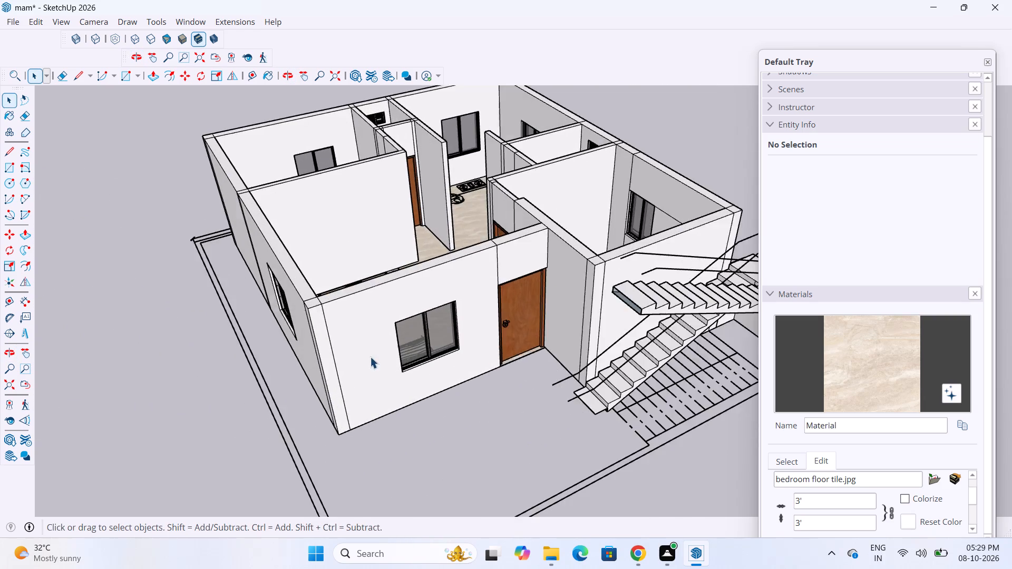
scroll(395, 380, "down", 9)
scroll(371, 411, "up", 4)
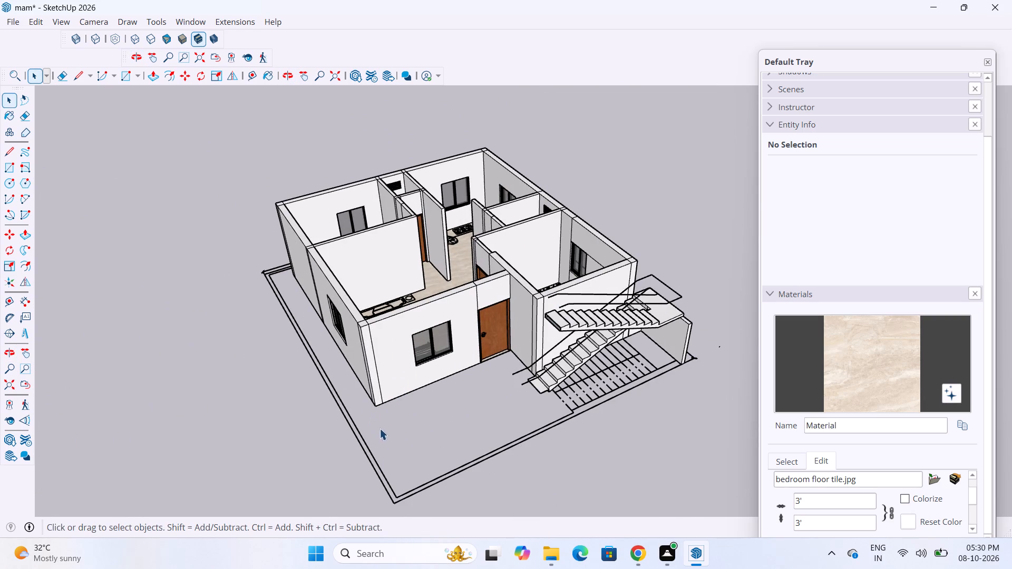
scroll(407, 438, "up", 1)
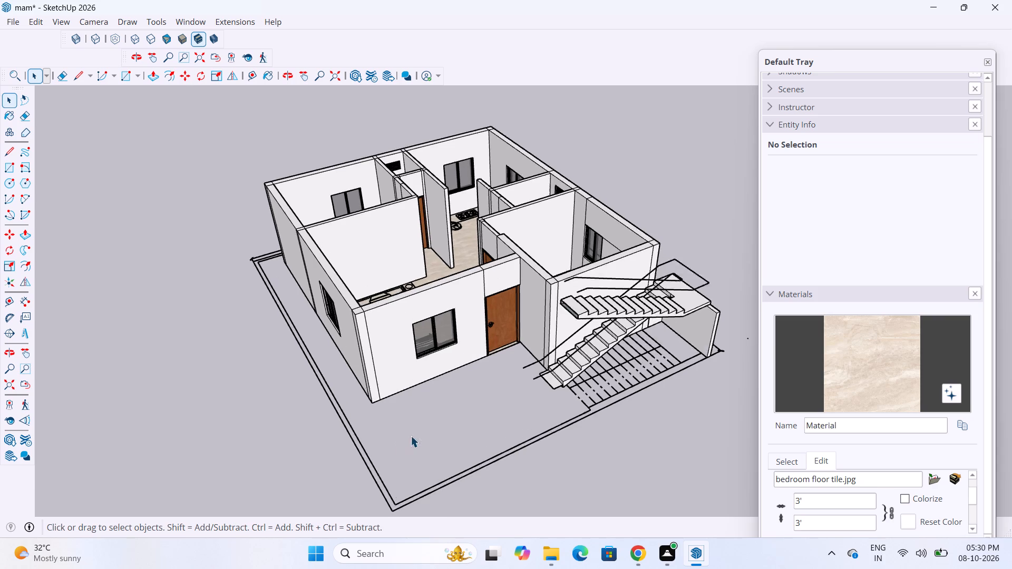
scroll(411, 436, "up", 10)
scroll(458, 427, "down", 5)
scroll(346, 367, "up", 1)
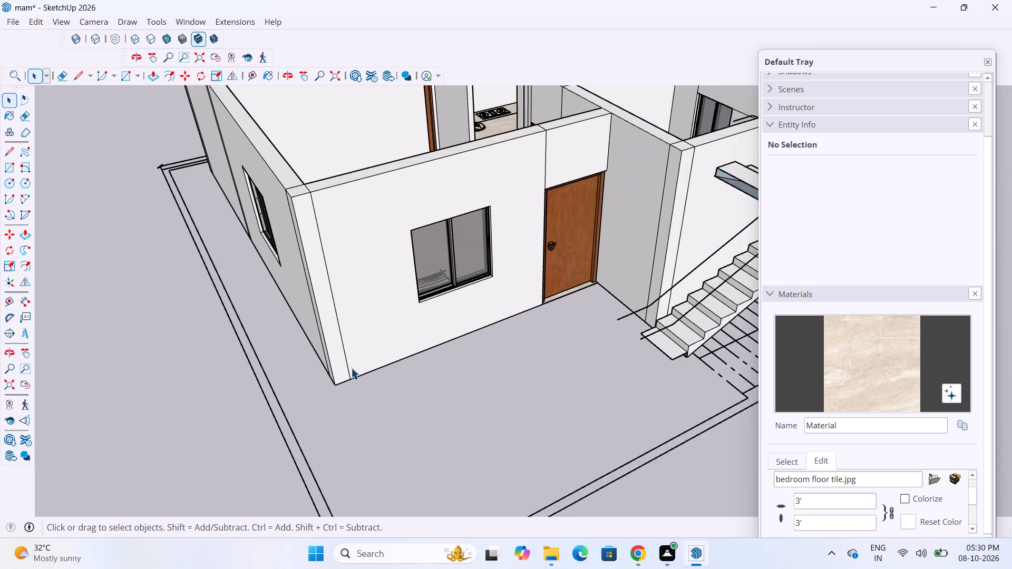
middle_click_drag(367, 371, 231, 415)
scroll(434, 397, "down", 4)
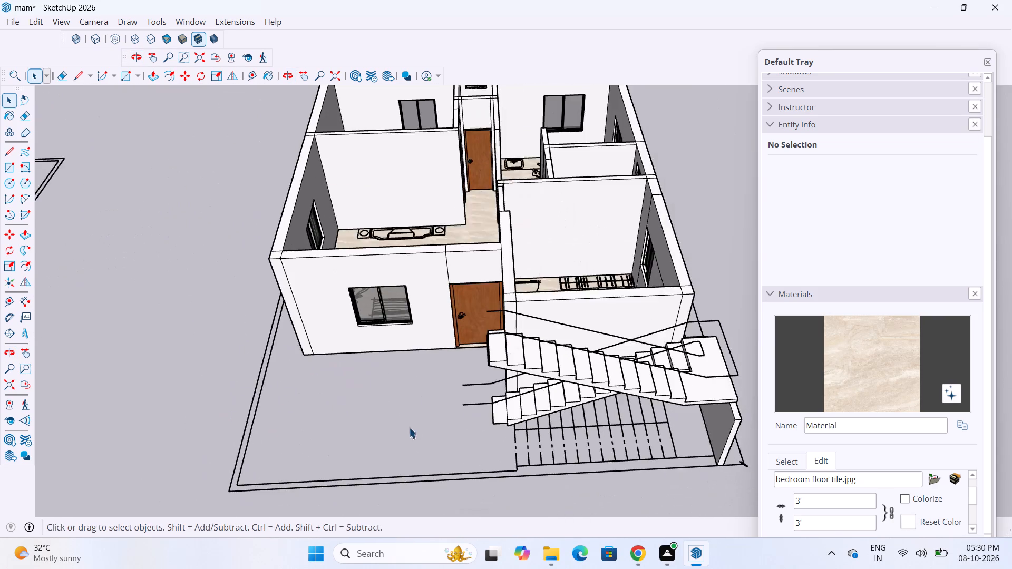
scroll(400, 416, "down", 5)
scroll(411, 456, "up", 4)
scroll(548, 416, "down", 9)
scroll(602, 305, "up", 4)
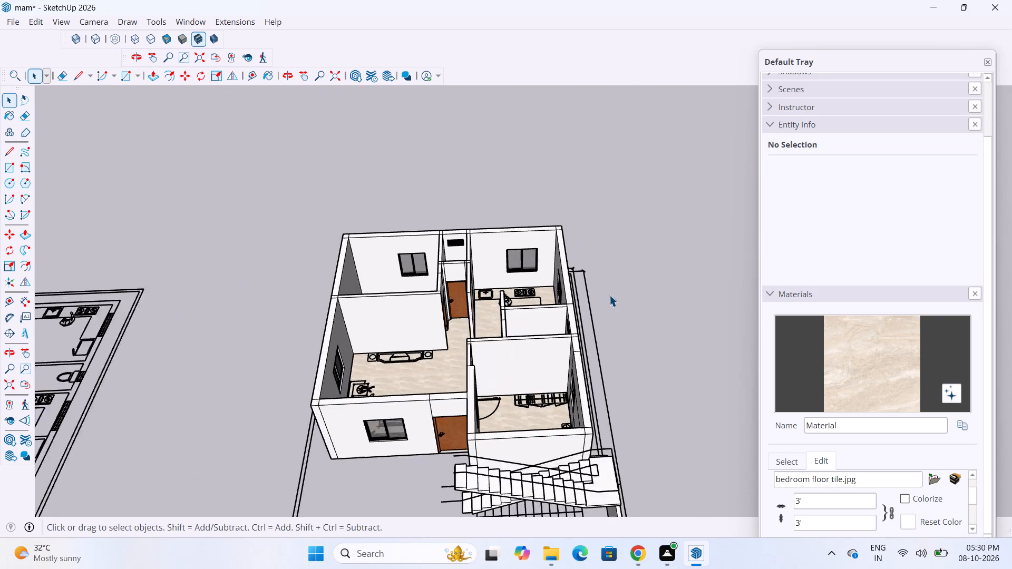
Delete the leftover dimension line beyond the rear plot boundary and its tick marks at the corner behind the rear bedroom.
scroll(609, 295, "up", 3)
middle_click_drag(576, 314, 573, 540)
scroll(591, 472, "down", 5)
scroll(332, 215, "up", 5)
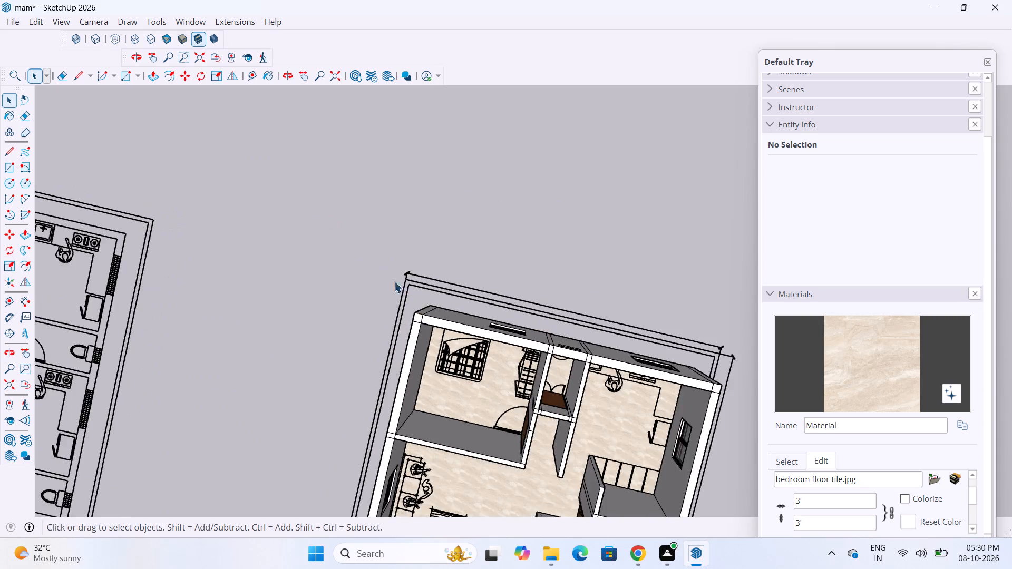
scroll(394, 281, "up", 2)
scroll(405, 270, "down", 5)
middle_click_drag(539, 281, 550, 274)
scroll(553, 290, "up", 9)
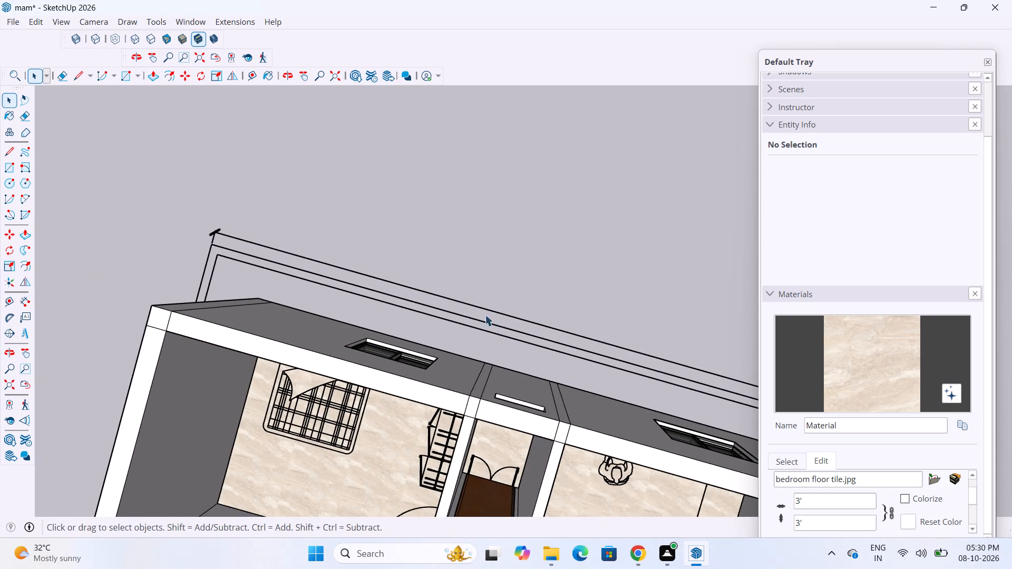
left_click(488, 310)
key("Delete")
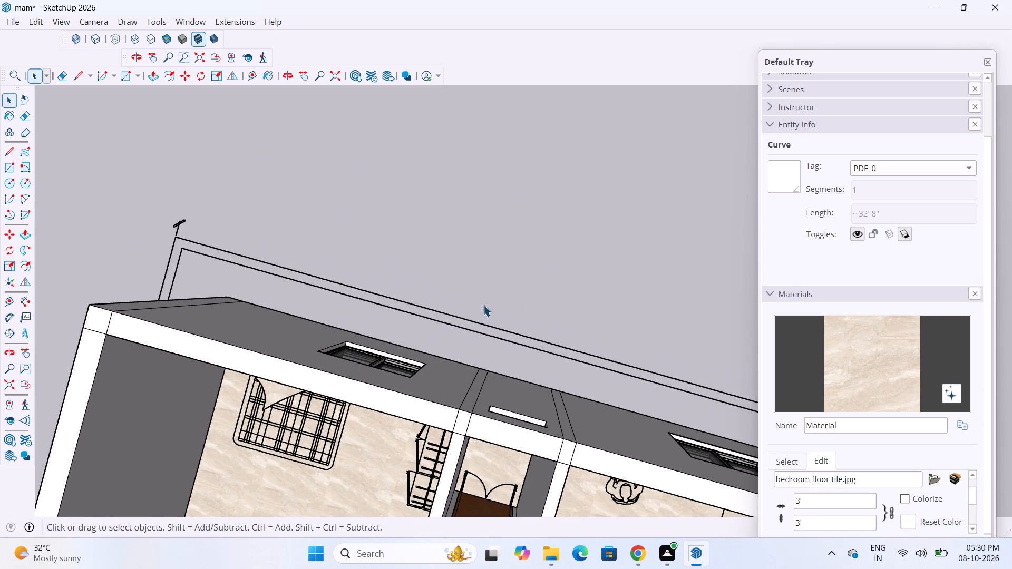
left_click(177, 223)
key("Delete")
left_click(179, 222)
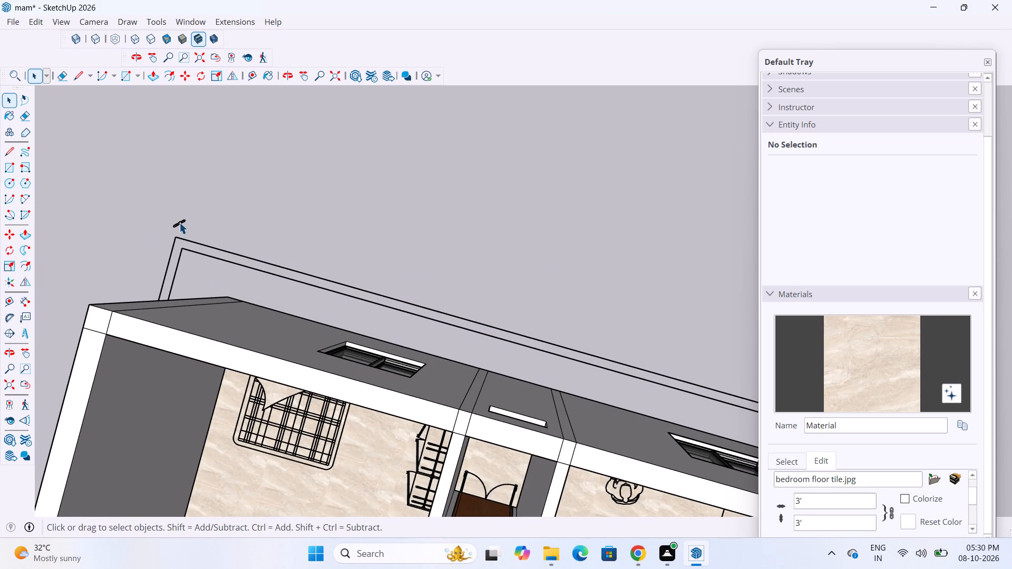
key("Delete")
scroll(182, 225, "up", 7)
left_click_drag(224, 237, 164, 199)
key("Delete")
Delete the leftover dimension line along the kitchen-side plot boundary and the tick marks at its rear corner.
scroll(126, 204, "down", 20)
scroll(281, 307, "up", 2)
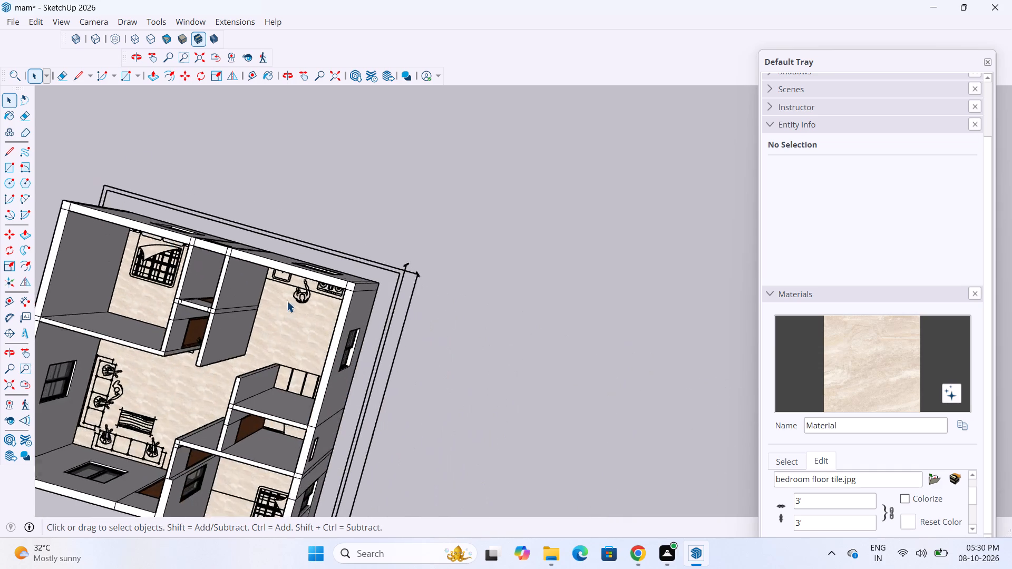
scroll(287, 301, "up", 8)
left_click_drag(497, 293, 483, 234)
key("Delete")
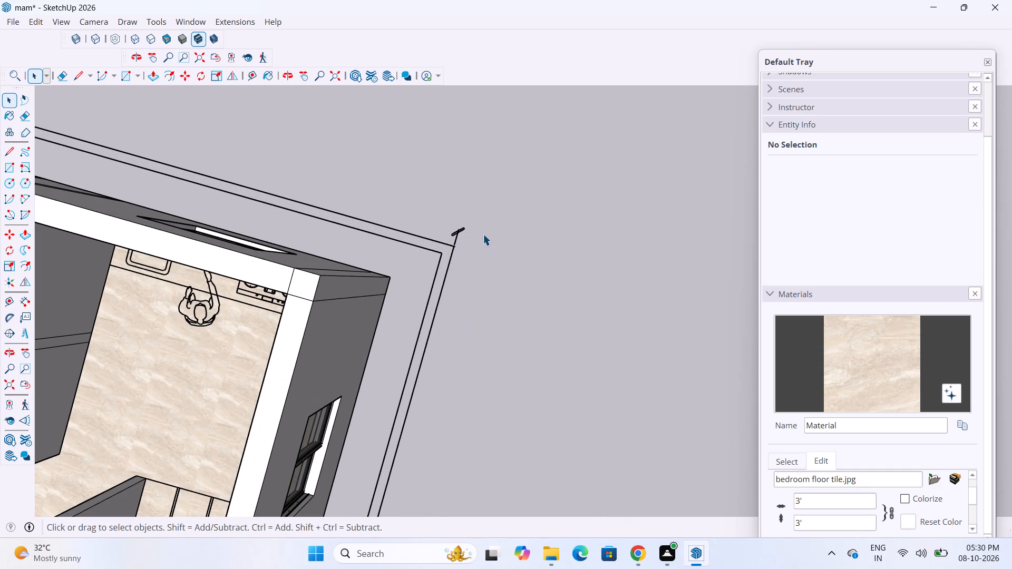
scroll(464, 240, "up", 4)
left_click_drag(463, 238, 444, 209)
key("Delete")
scroll(487, 184, "up", 1)
scroll(498, 155, "down", 4)
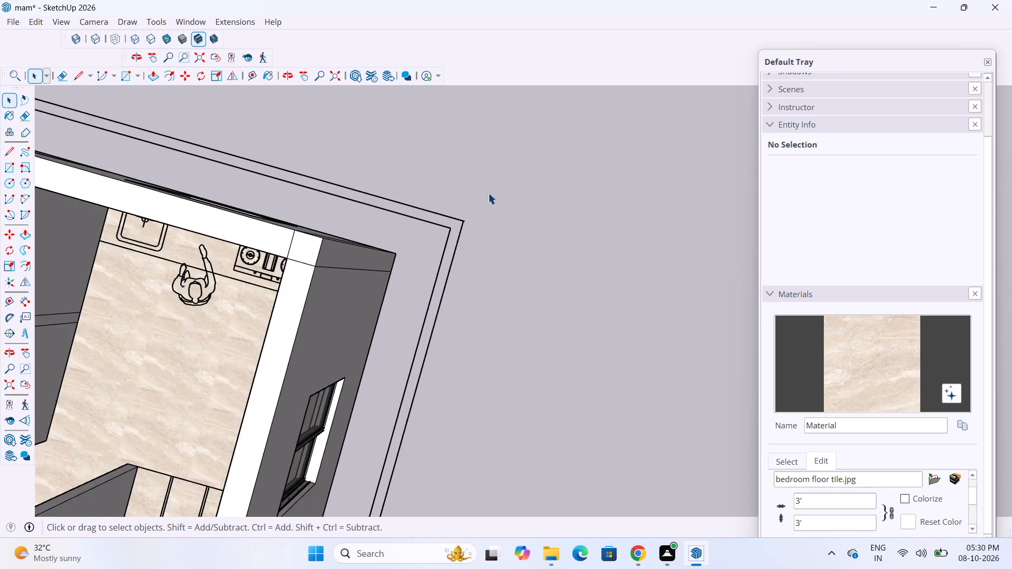
Delete the leftover dimension marks and the short stub line beside the plot boundary next to the staircase landing.
scroll(488, 193, "down", 18)
scroll(486, 215, "down", 5)
scroll(434, 342, "up", 1)
middle_click_drag(432, 336, 466, 204)
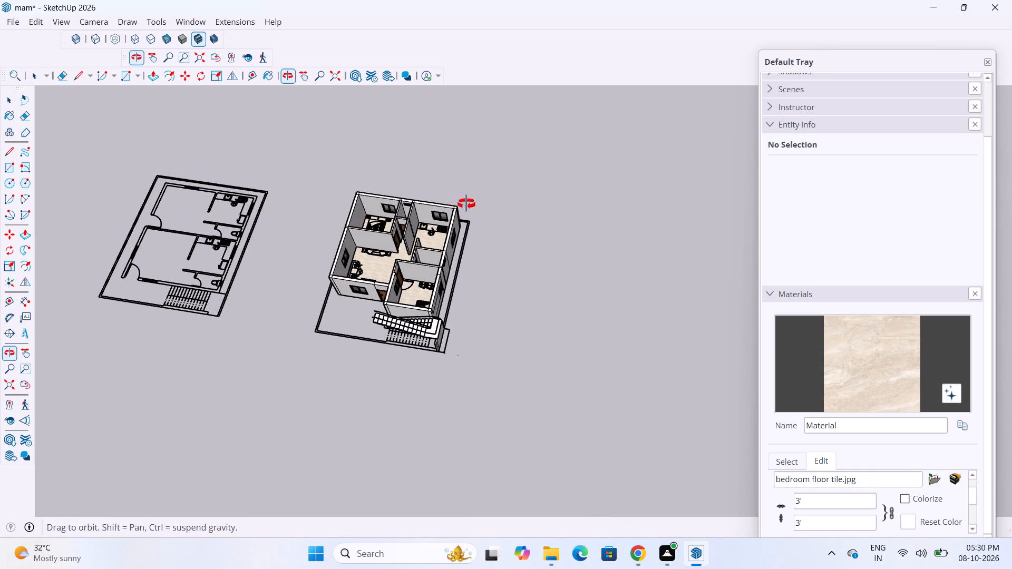
middle_click_drag(466, 204, 468, 204)
scroll(472, 346, "up", 19)
left_click_drag(405, 470, 380, 437)
key("Delete")
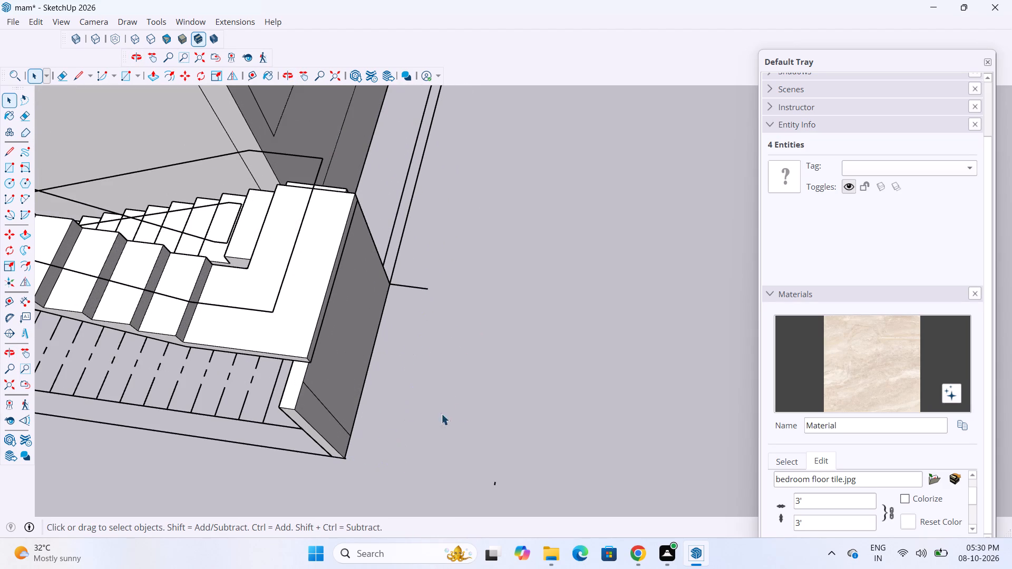
scroll(475, 411, "down", 10)
middle_click_drag(383, 426, 392, 401)
scroll(479, 370, "up", 8)
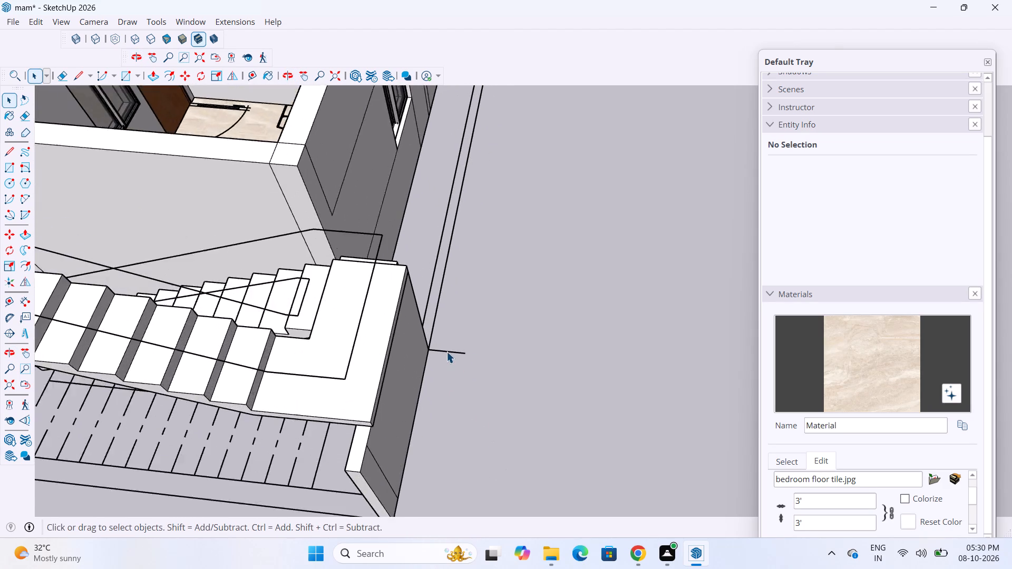
scroll(446, 351, "up", 2)
left_click_drag(472, 367, 459, 333)
key("Delete")
Examine the external staircase from the front, moving in close to its lowest step.
scroll(458, 414, "down", 9)
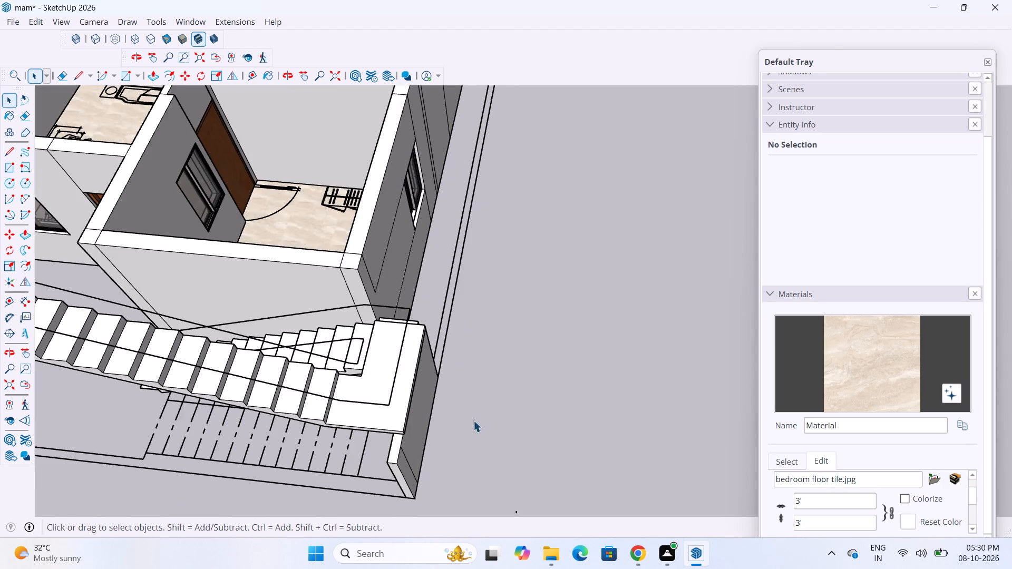
scroll(473, 420, "down", 10)
scroll(338, 437, "up", 7)
middle_click_drag(442, 326, 567, 268)
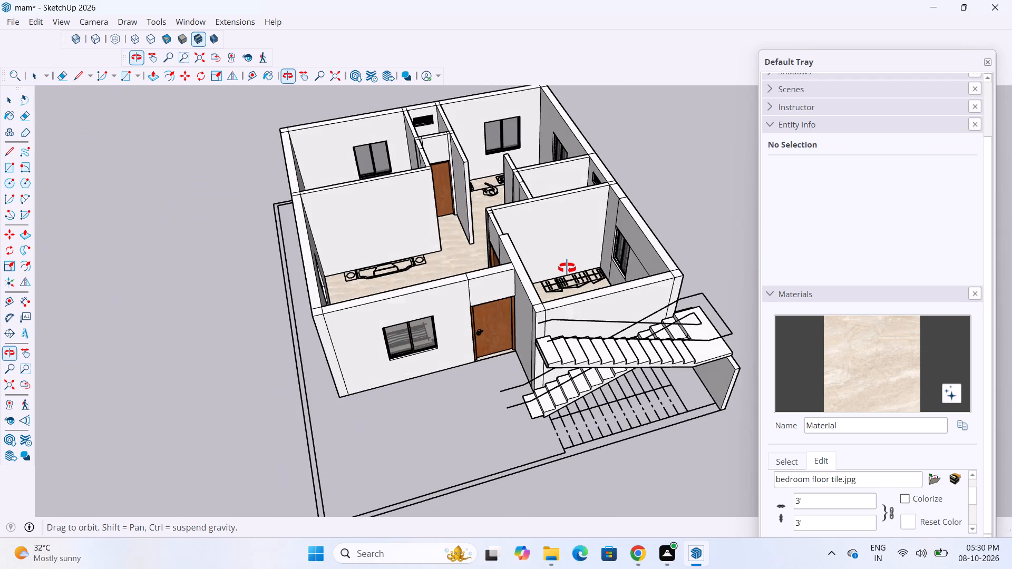
middle_click_drag(567, 268, 517, 310)
scroll(443, 334, "down", 5)
scroll(455, 417, "up", 8)
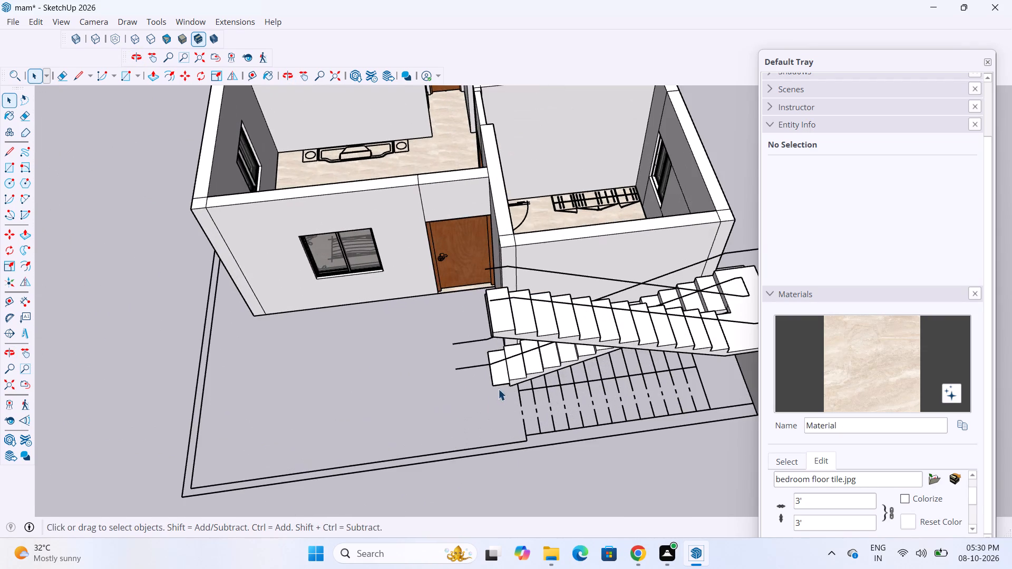
middle_click_drag(500, 313, 651, 292)
scroll(646, 254, "up", 4)
scroll(299, 309, "down", 7)
middle_click_drag(405, 356, 446, 335)
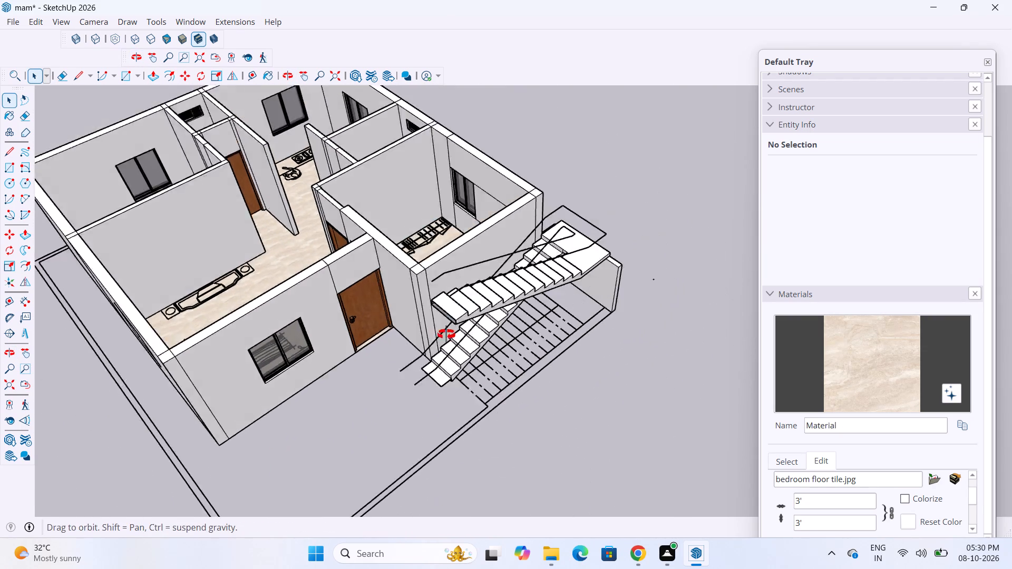
middle_click_drag(446, 335, 516, 278)
scroll(544, 247, "up", 7)
scroll(349, 545, "up", 3)
middle_click_drag(458, 455, 469, 404)
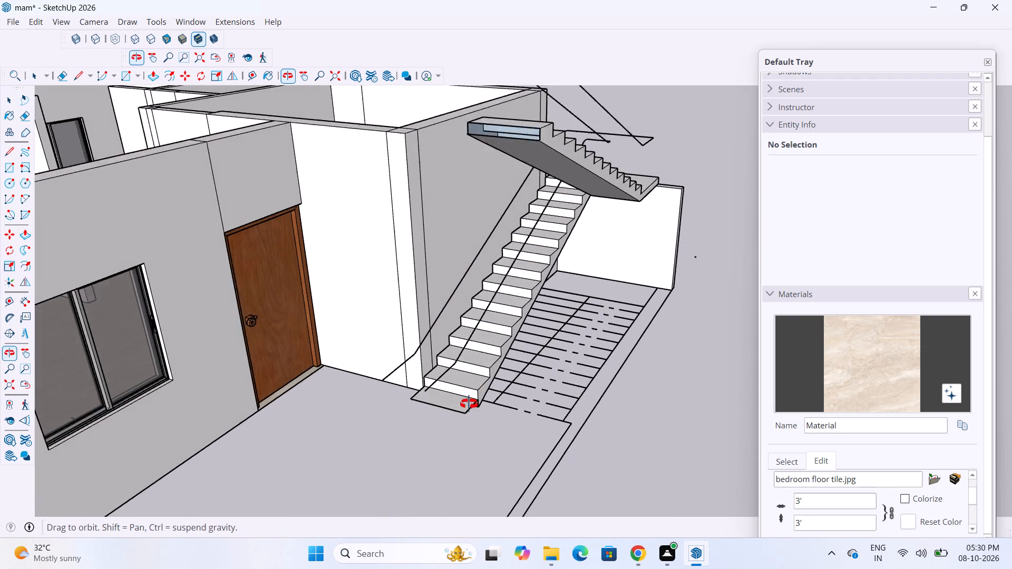
middle_click_drag(469, 404, 472, 393)
scroll(472, 394, "up", 11)
middle_click_drag(468, 391, 482, 314)
scroll(424, 289, "up", 6)
middle_click_drag(433, 293, 448, 328)
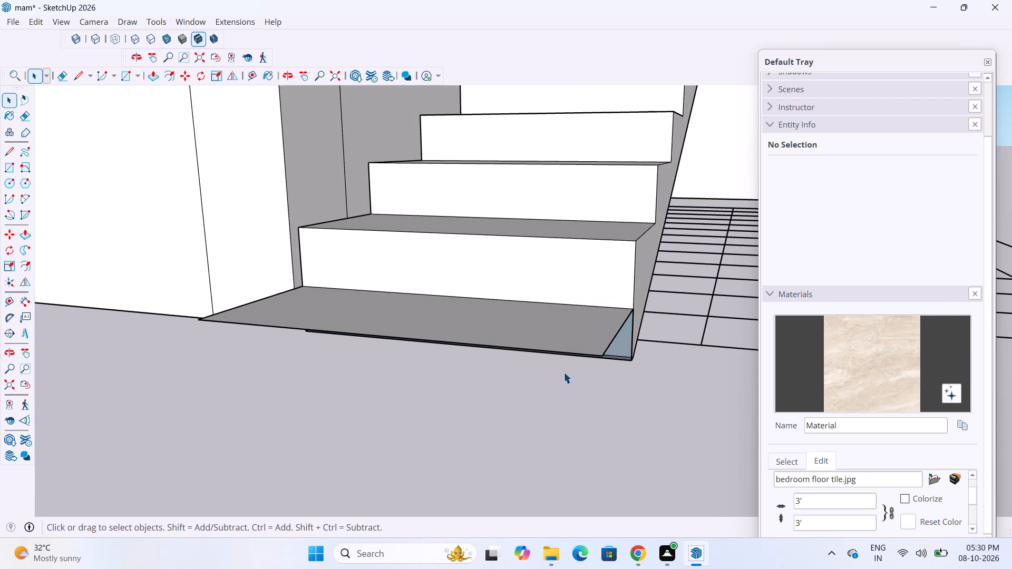
scroll(565, 369, "up", 2)
middle_click_drag(594, 341, 429, 380)
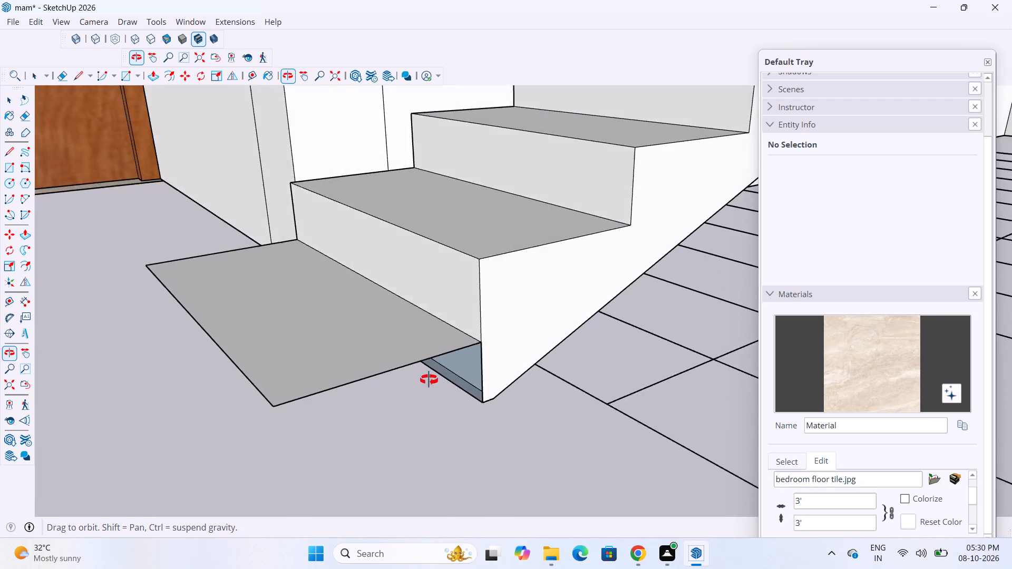
middle_click_drag(429, 380, 405, 331)
Open the staircase group, pick the outer side edge of the lowest tread and examine the open gap beneath that tread.
double_click(413, 293)
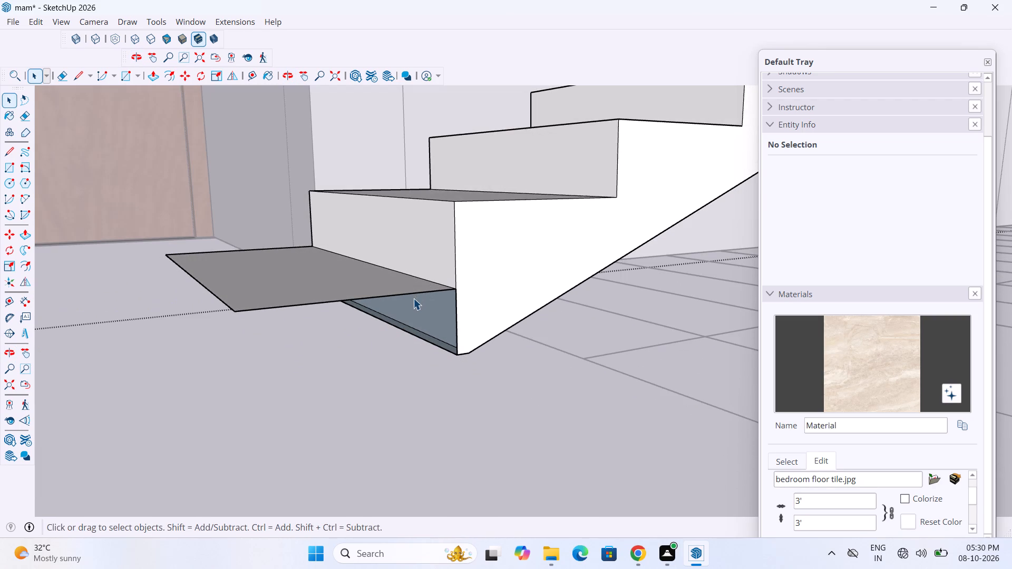
left_click(416, 292)
scroll(416, 292, "up", 2)
middle_click_drag(426, 292, 551, 309)
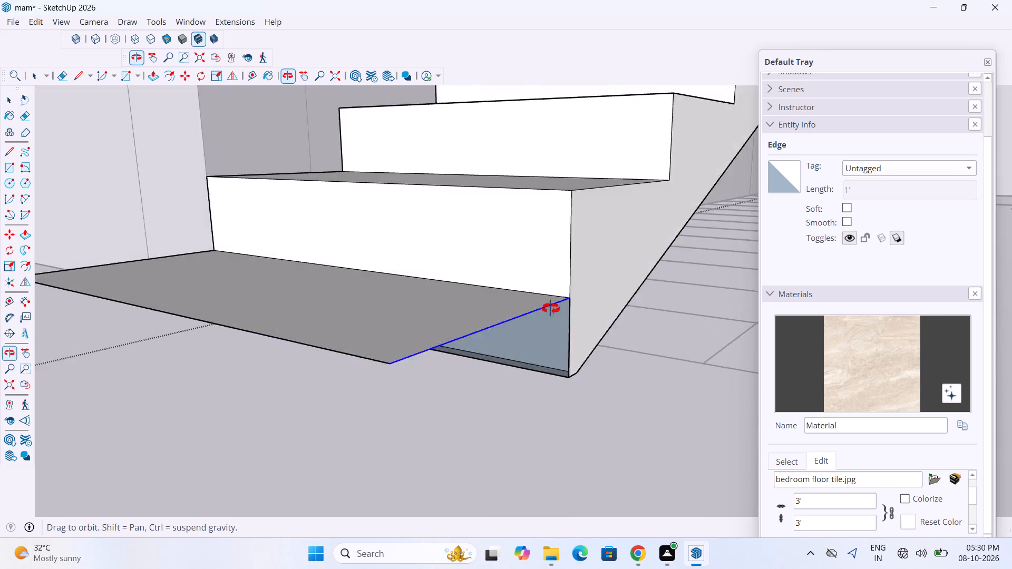
middle_click_drag(551, 309, 389, 358)
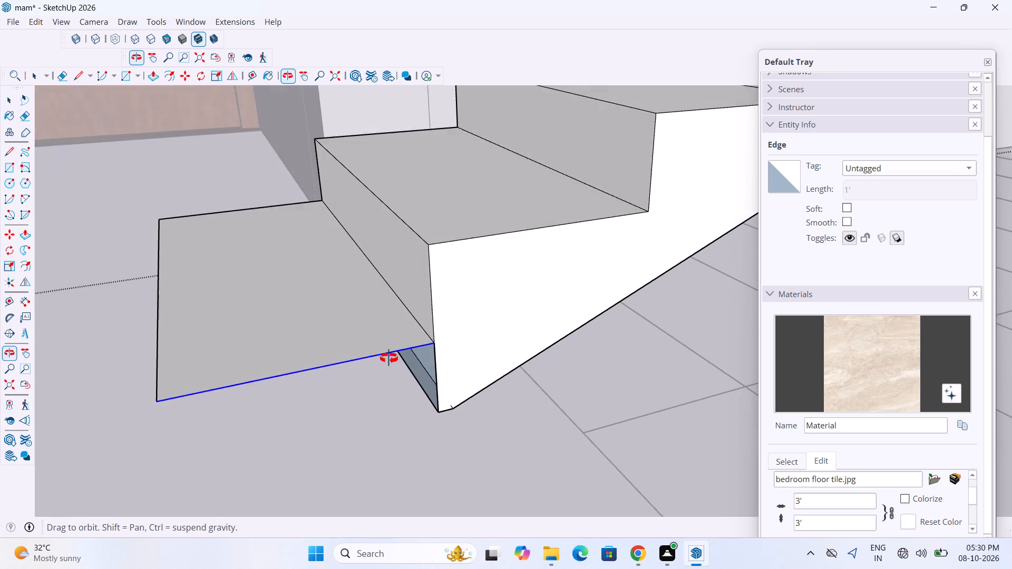
middle_click_drag(389, 358, 454, 243)
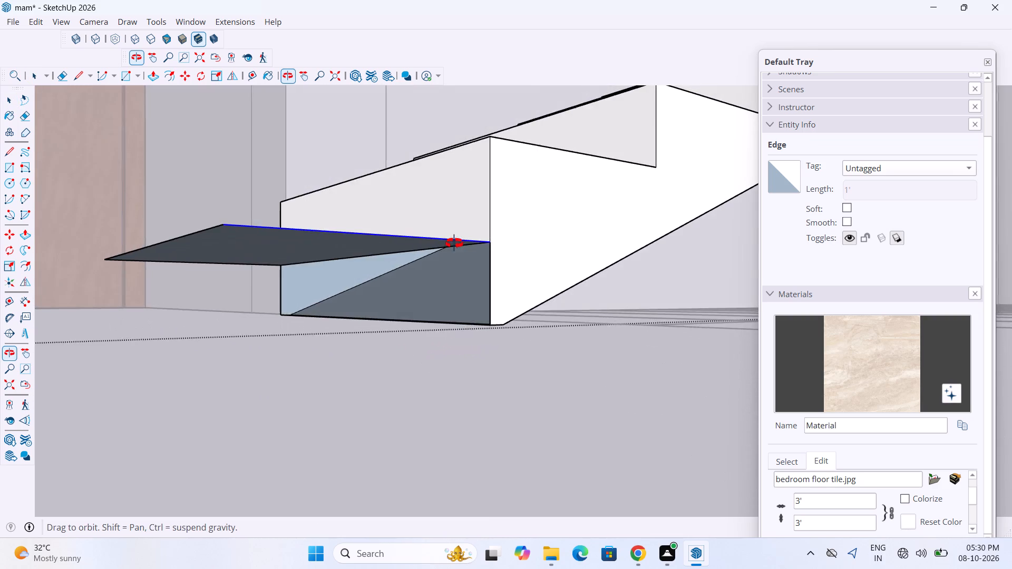
middle_click_drag(454, 243, 476, 285)
scroll(426, 264, "down", 3)
scroll(437, 268, "up", 3)
scroll(554, 239, "down", 3)
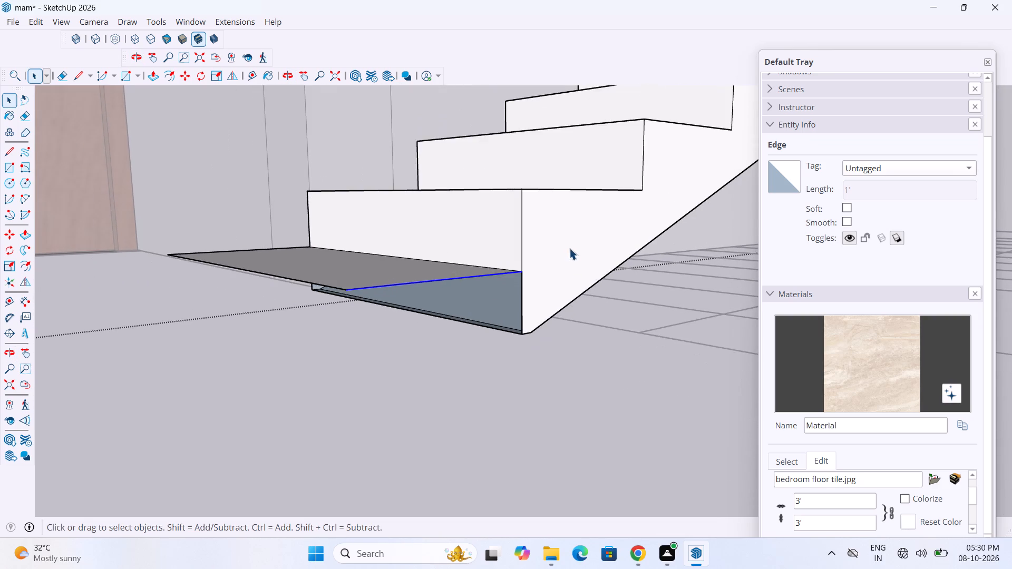
scroll(569, 248, "down", 4)
middle_click_drag(572, 243, 636, 274)
scroll(618, 262, "down", 1)
scroll(639, 277, "up", 1)
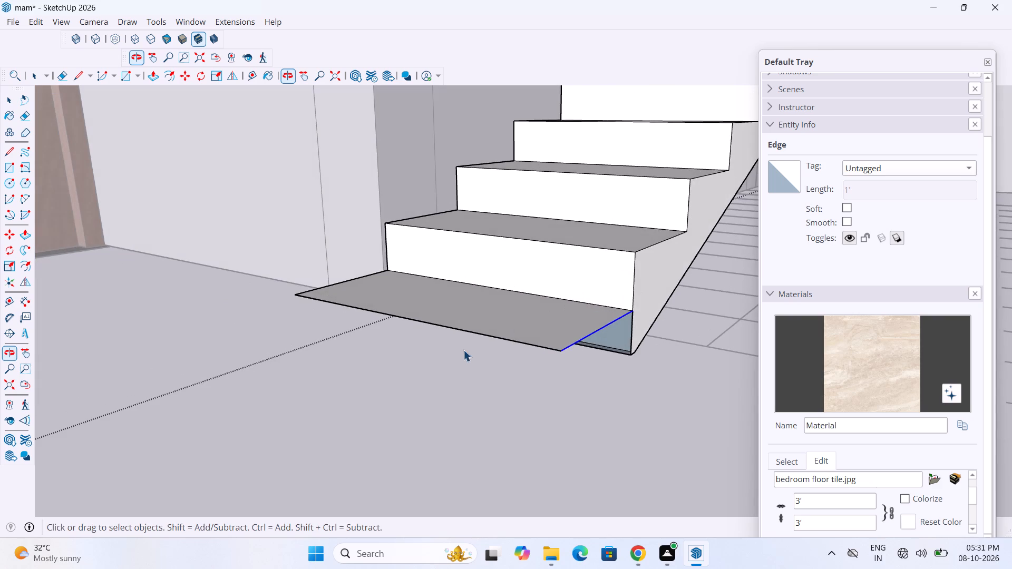
scroll(498, 337, "up", 3)
middle_click_drag(553, 260, 546, 209)
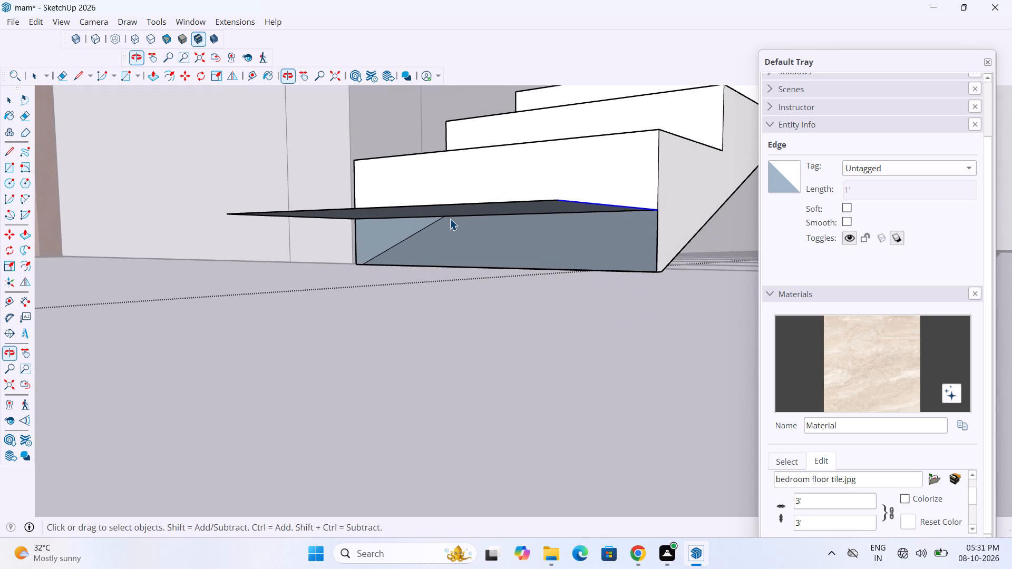
scroll(450, 219, "up", 3)
middle_click_drag(338, 223, 381, 272)
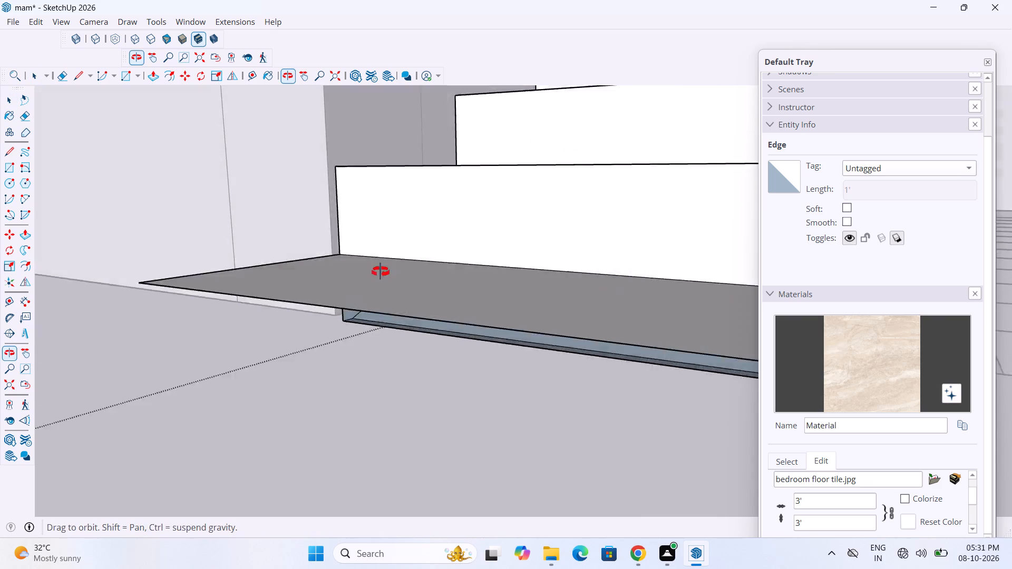
middle_click_drag(381, 272, 394, 291)
scroll(330, 291, "down", 8)
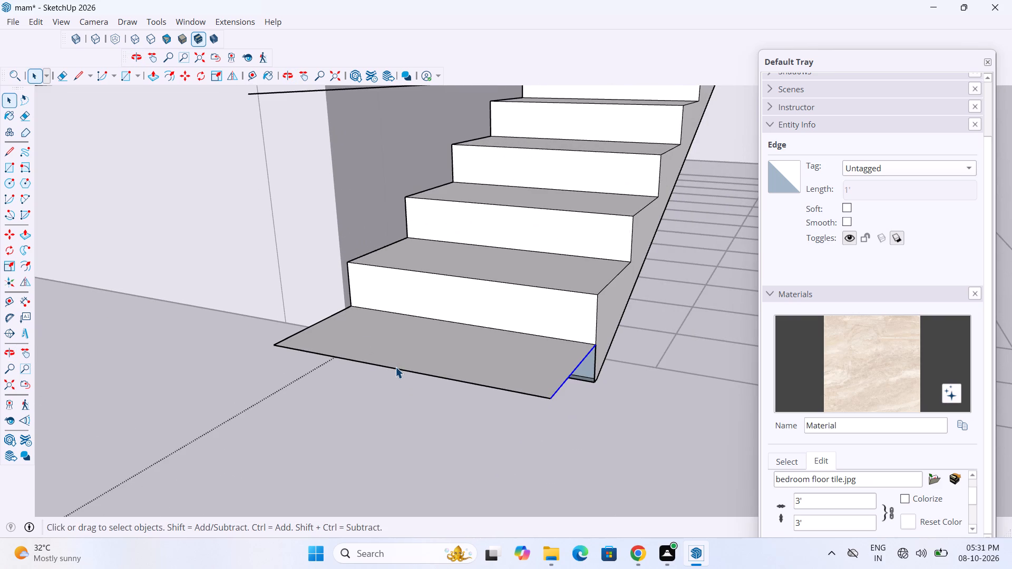
scroll(445, 374, "up", 3, "ctrl")
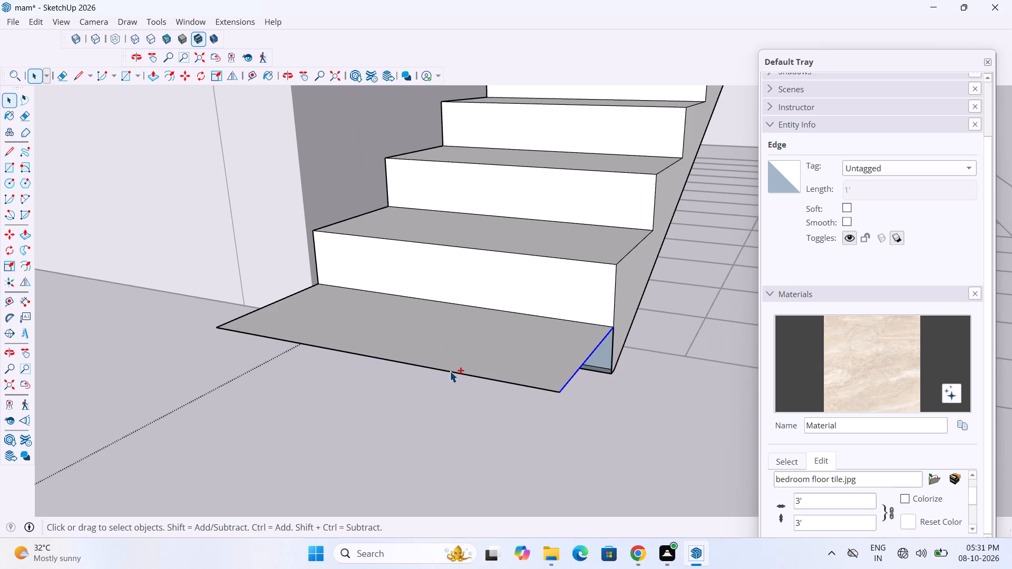
Copy the staircase's lowest tread with its four edges straight down to the bottom corner of the stair side.
left_click(450, 371, "ctrl")
left_click(452, 352, "ctrl")
middle_click_drag(426, 315, 459, 299, "ctrl")
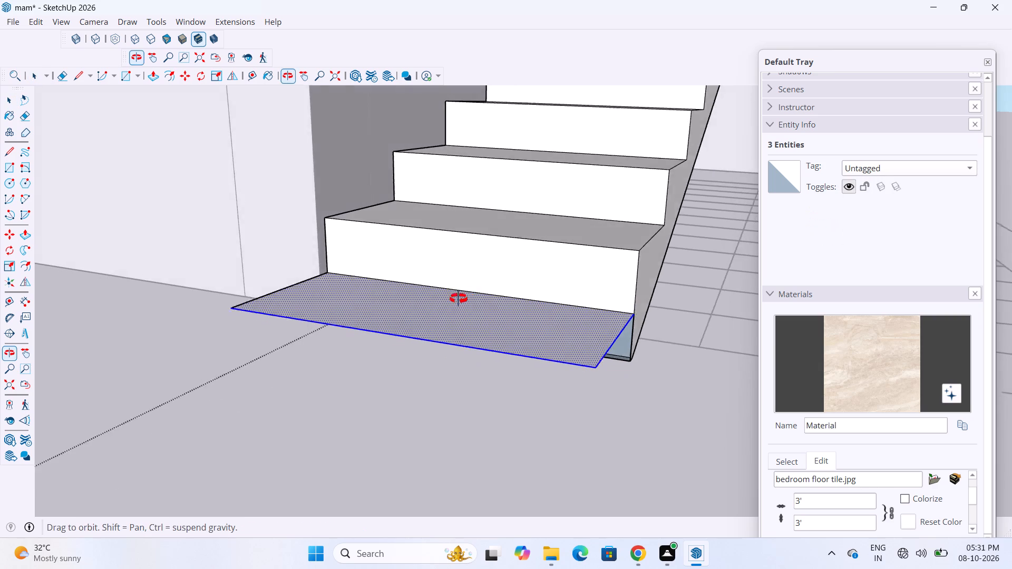
middle_click_drag(459, 299, 522, 297, "ctrl")
left_click(315, 297, "ctrl")
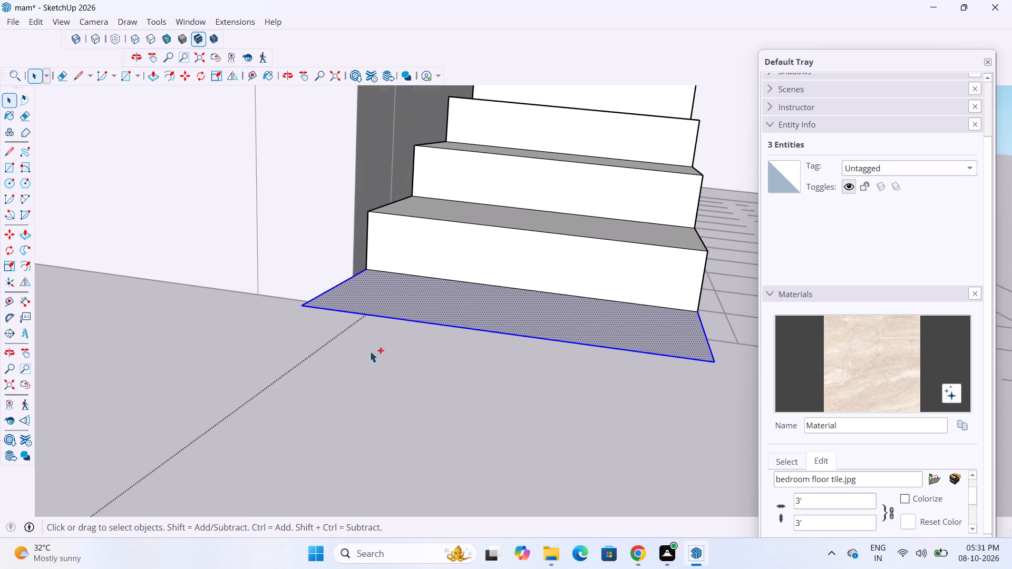
middle_click_drag(435, 344, 353, 210, "ctrl")
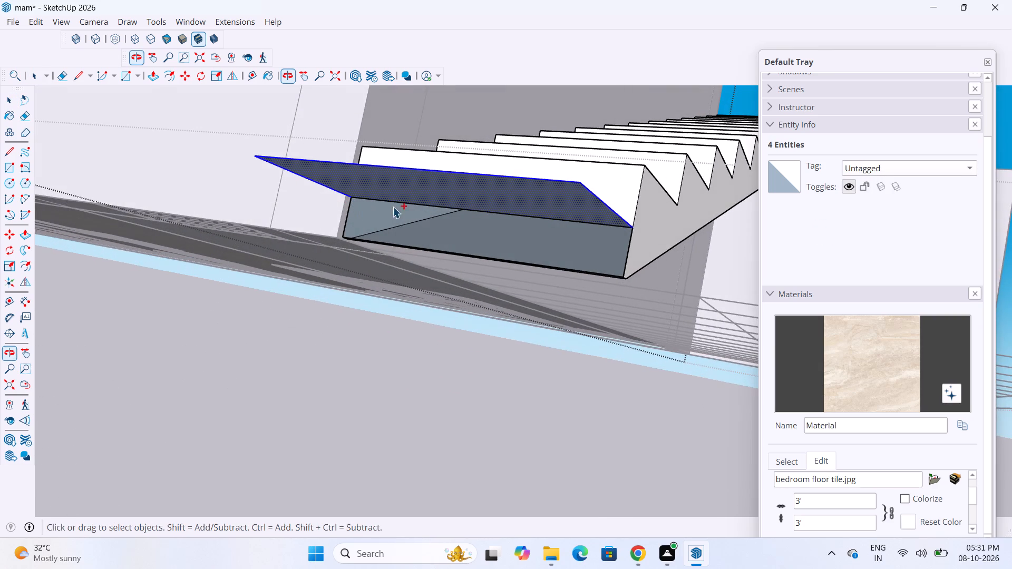
scroll(469, 207, "up", 6, "ctrl")
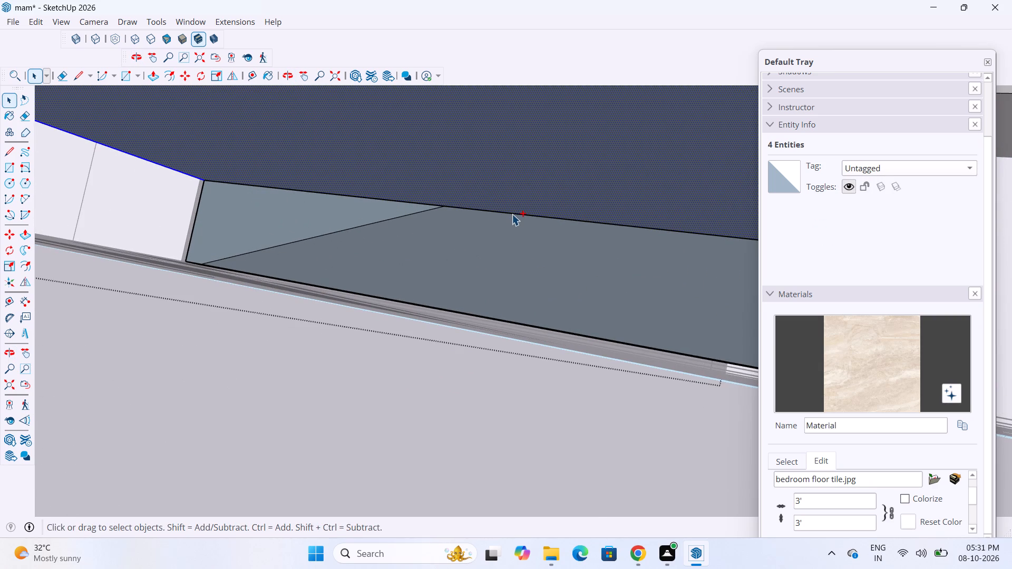
left_click(518, 213, "ctrl")
scroll(420, 272, "down", 8, "ctrl")
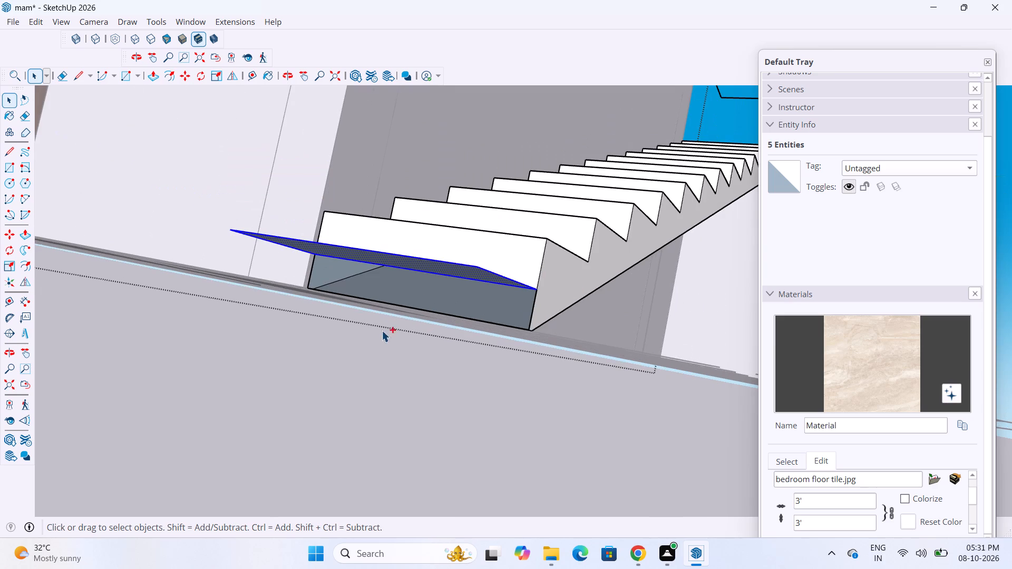
key("m")
scroll(521, 298, "up", 7)
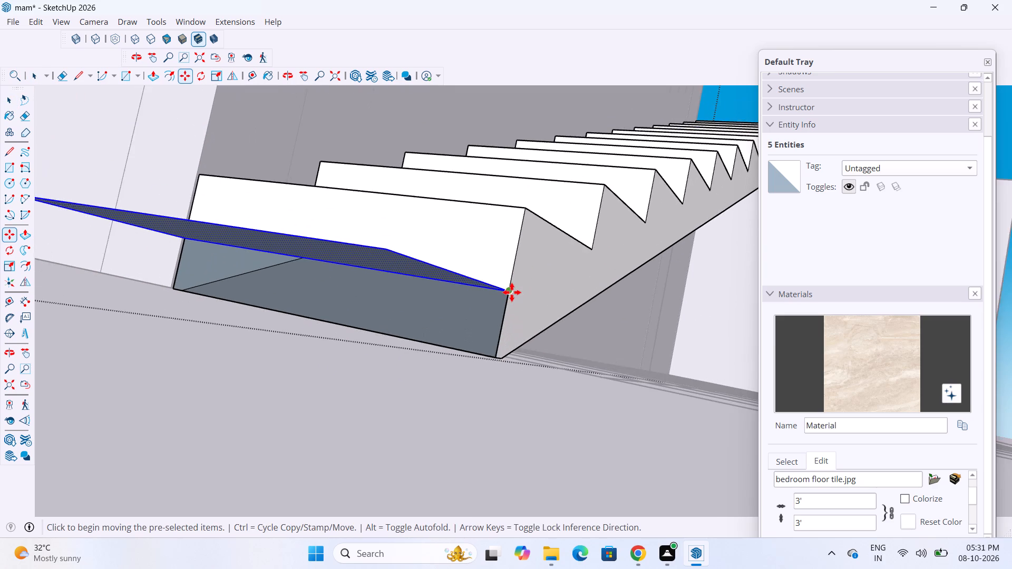
scroll(512, 292, "up", 1)
left_click(507, 291)
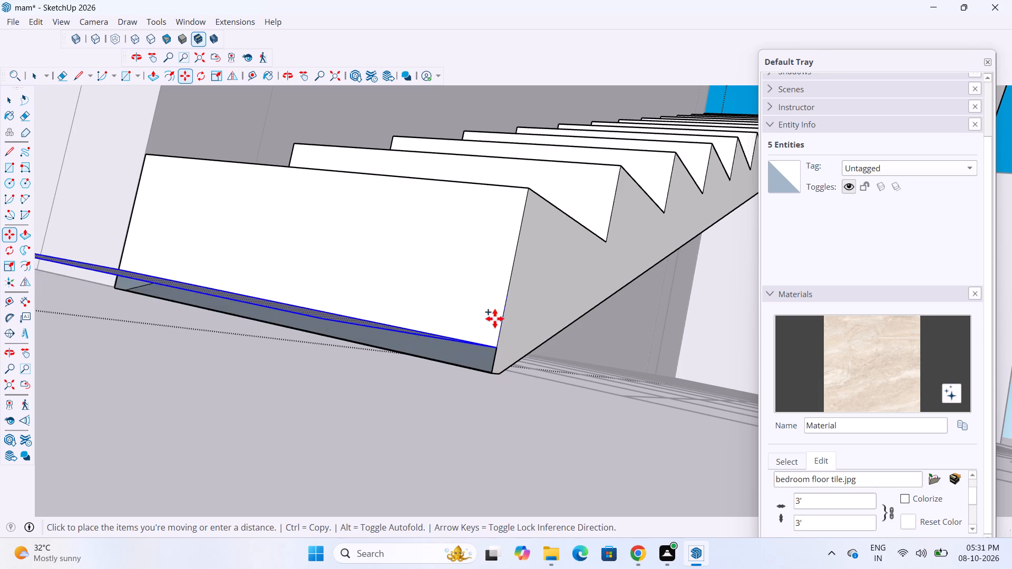
left_click(497, 370)
scroll(482, 383, "down", 4)
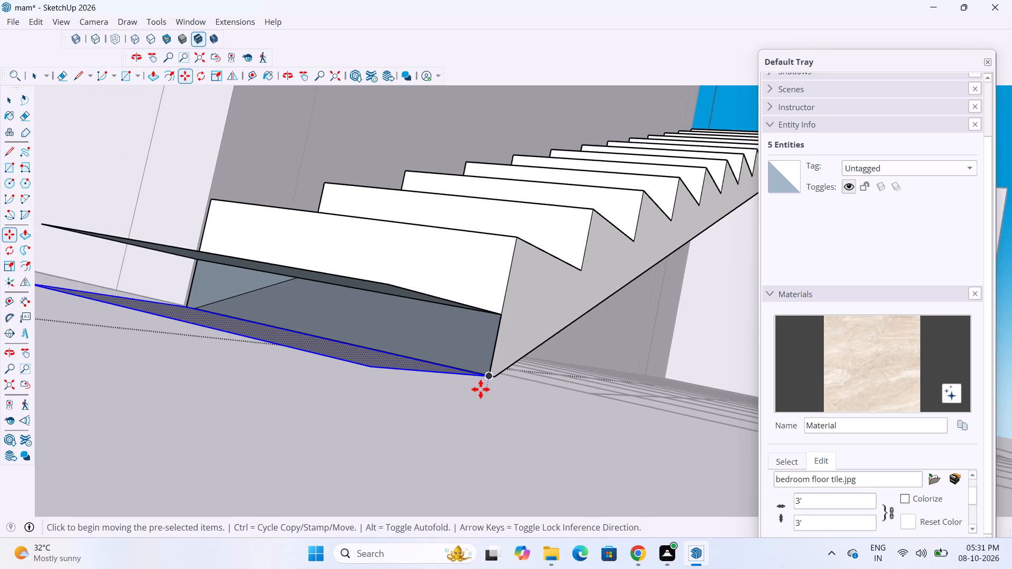
middle_click_drag(481, 387, 484, 396)
key("space")
key("space")
middle_click_drag(508, 405, 468, 423)
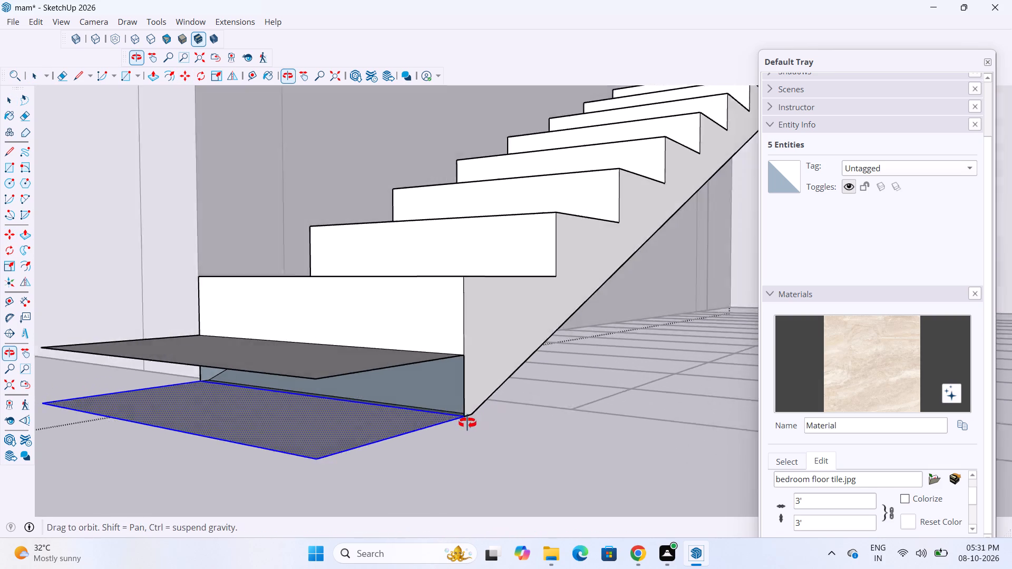
middle_click_drag(468, 423, 434, 421)
scroll(497, 393, "down", 8)
middle_click_drag(487, 397, 494, 407)
scroll(524, 396, "down", 4)
left_click(242, 475)
Reopen the staircase group and delete the upper, original lowest tread by removing its side and front edges.
scroll(435, 415, "up", 3)
middle_click_drag(478, 403, 492, 415)
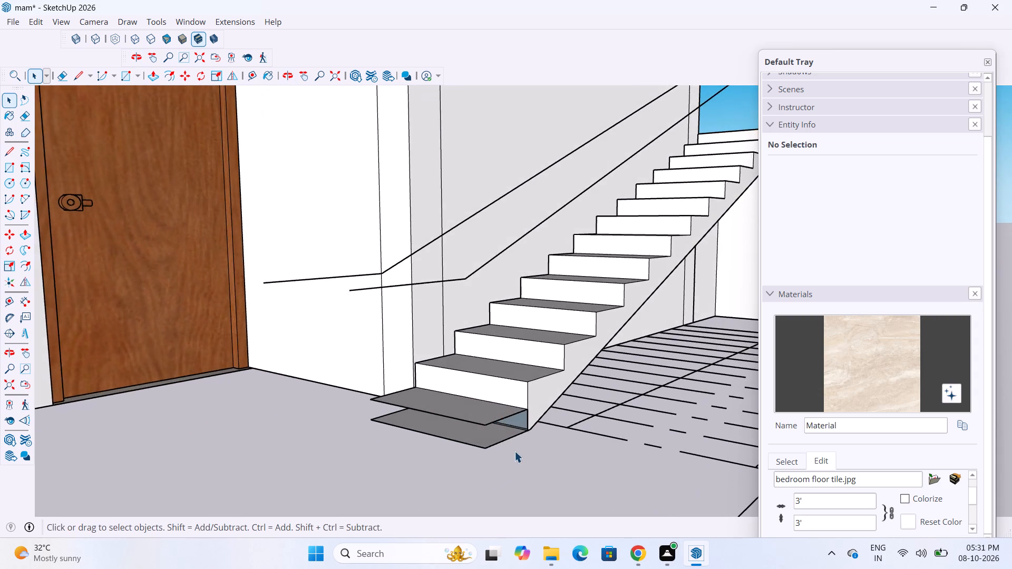
scroll(514, 451, "up", 16)
middle_click_drag(538, 408, 492, 418)
scroll(448, 431, "up", 1)
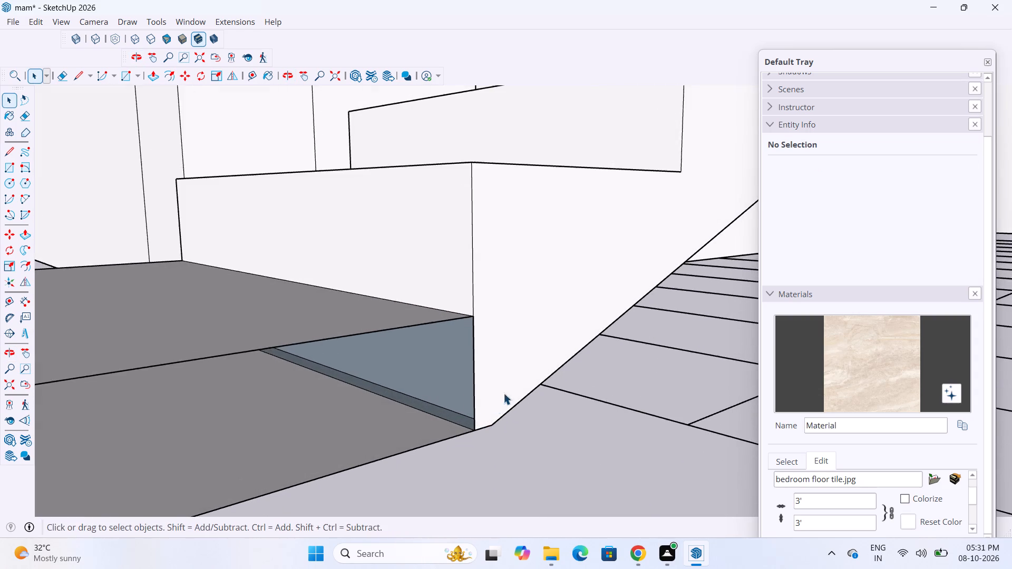
scroll(527, 375, "down", 4)
middle_click_drag(543, 374, 576, 369)
left_click(435, 355)
double_click(433, 351)
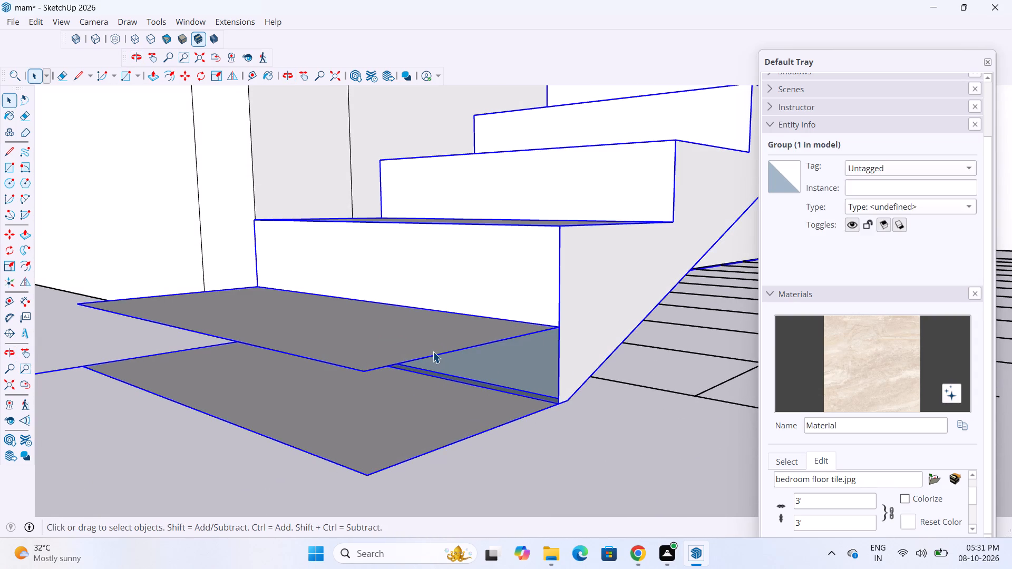
left_click(429, 358)
key("Delete")
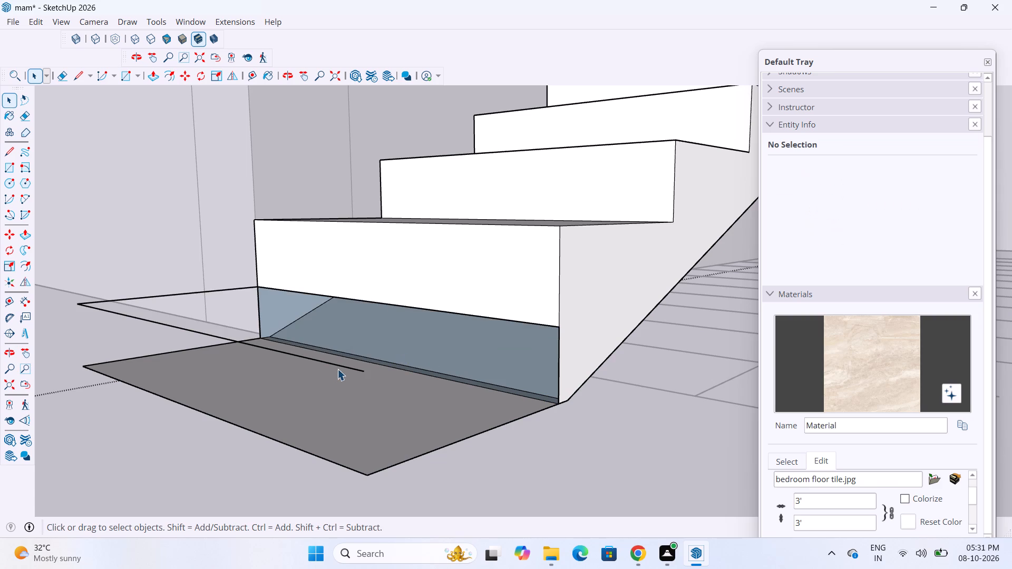
left_click(344, 366)
key("Delete")
middle_click_drag(335, 296, 482, 318)
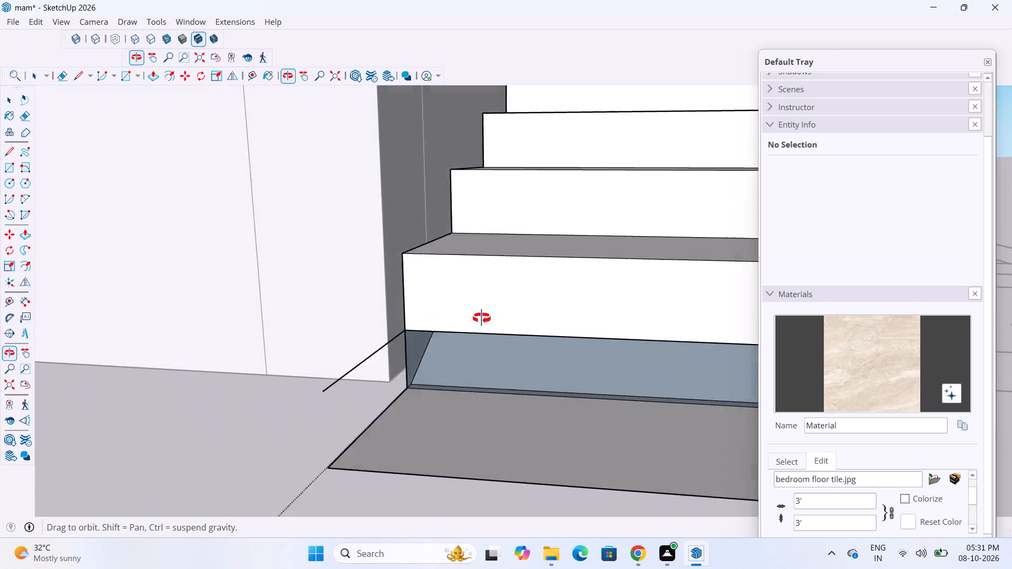
middle_click_drag(482, 318, 493, 323)
left_click(374, 407)
key("Delete")
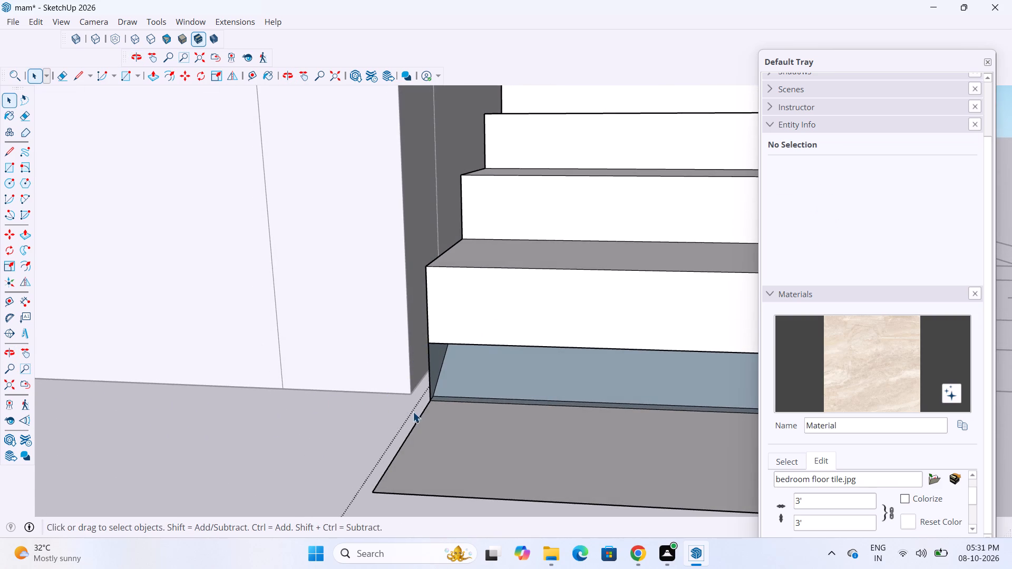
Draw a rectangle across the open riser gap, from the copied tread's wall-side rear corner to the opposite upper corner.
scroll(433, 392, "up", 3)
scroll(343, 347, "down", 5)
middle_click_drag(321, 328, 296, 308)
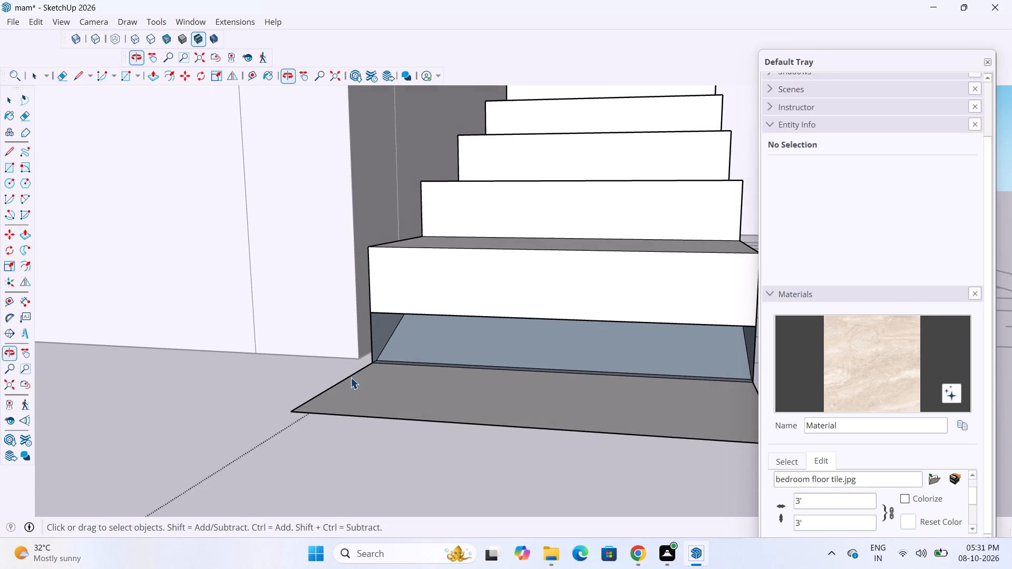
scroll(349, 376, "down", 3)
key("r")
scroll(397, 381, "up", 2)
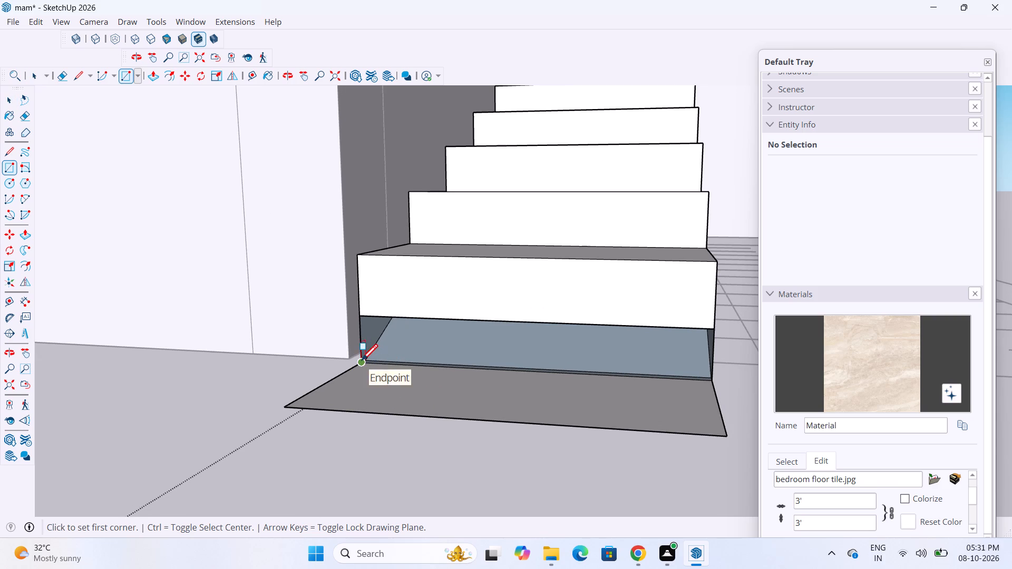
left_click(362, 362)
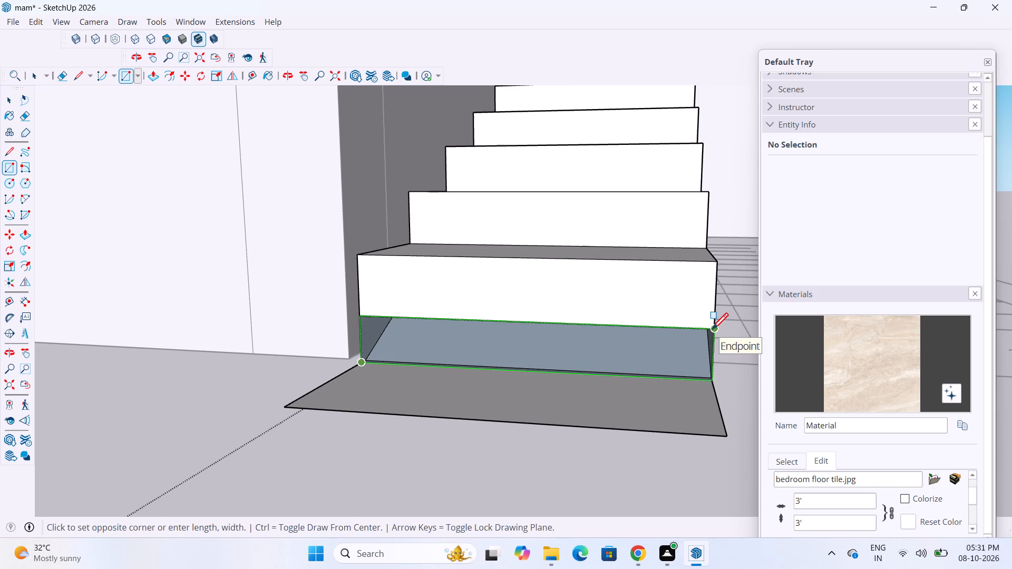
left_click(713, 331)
Examine the closed lowest riser and the copied tread from the side, along the whole flight and from below.
scroll(616, 360, "down", 3)
middle_click_drag(647, 383, 472, 412)
scroll(472, 423, "up", 1)
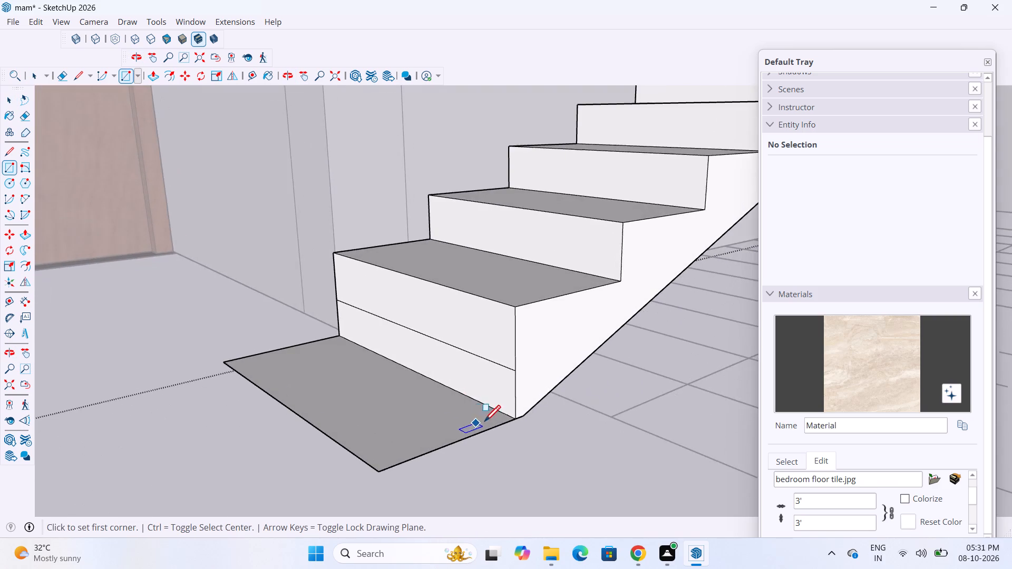
scroll(484, 423, "up", 2)
scroll(399, 446, "down", 9)
scroll(446, 408, "down", 5)
middle_click_drag(439, 414, 394, 425)
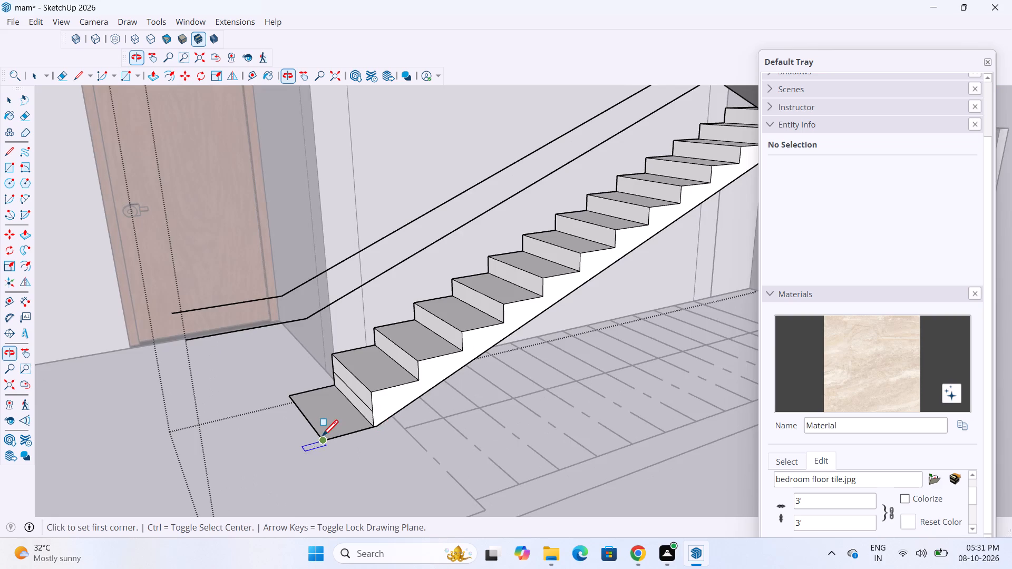
scroll(322, 438, "up", 11)
scroll(378, 410, "up", 5)
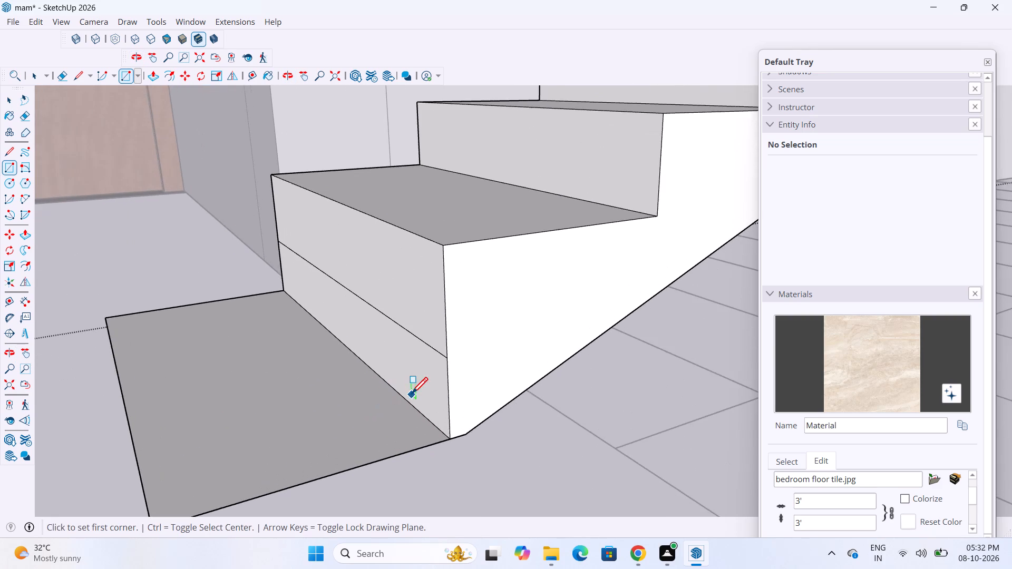
scroll(412, 395, "down", 4)
scroll(421, 413, "up", 4)
middle_click_drag(431, 416, 489, 354)
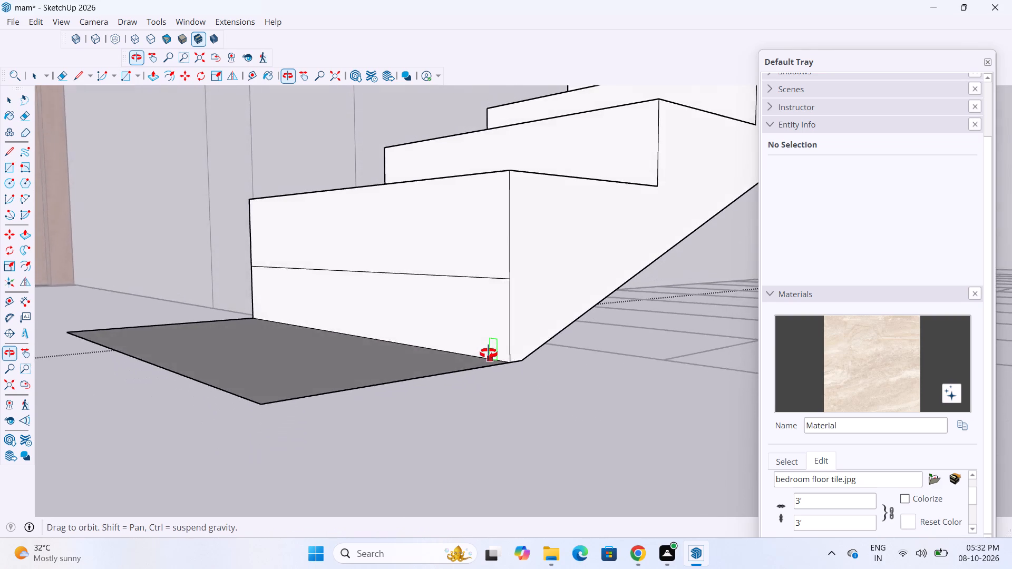
middle_click_drag(489, 354, 523, 282)
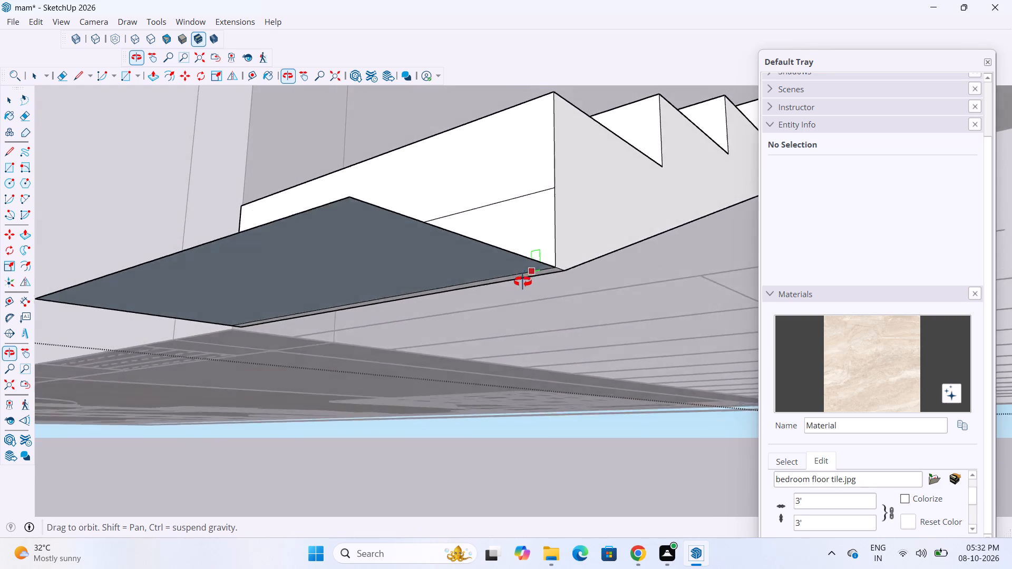
middle_click_drag(523, 282, 492, 367)
Undo the riser rectangle, the upper tread's deletion and the lowered tread copy, leaving the staircase group closed.
key("ctrl+z")
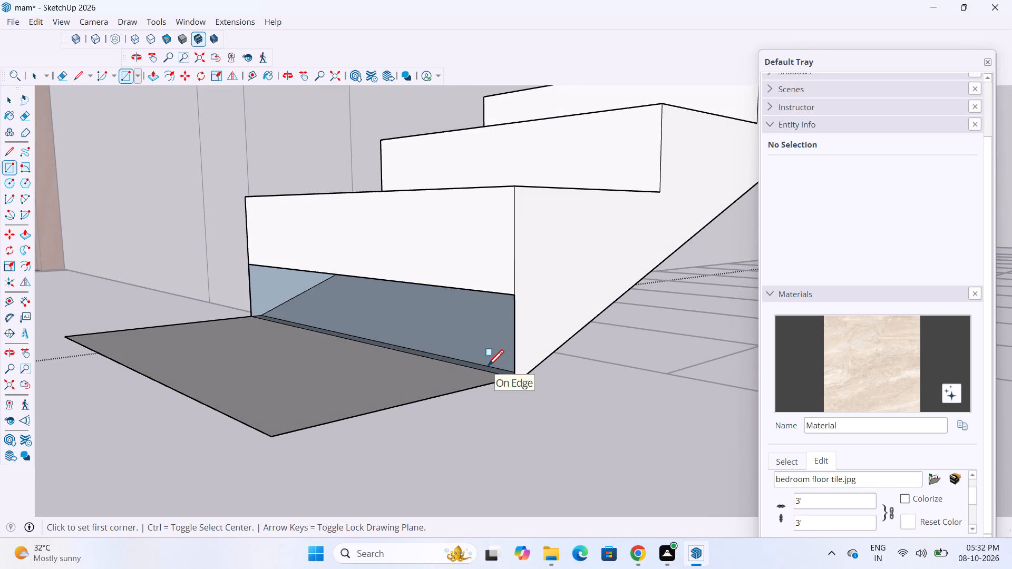
key("ctrl+z")
key("ctrl+z")
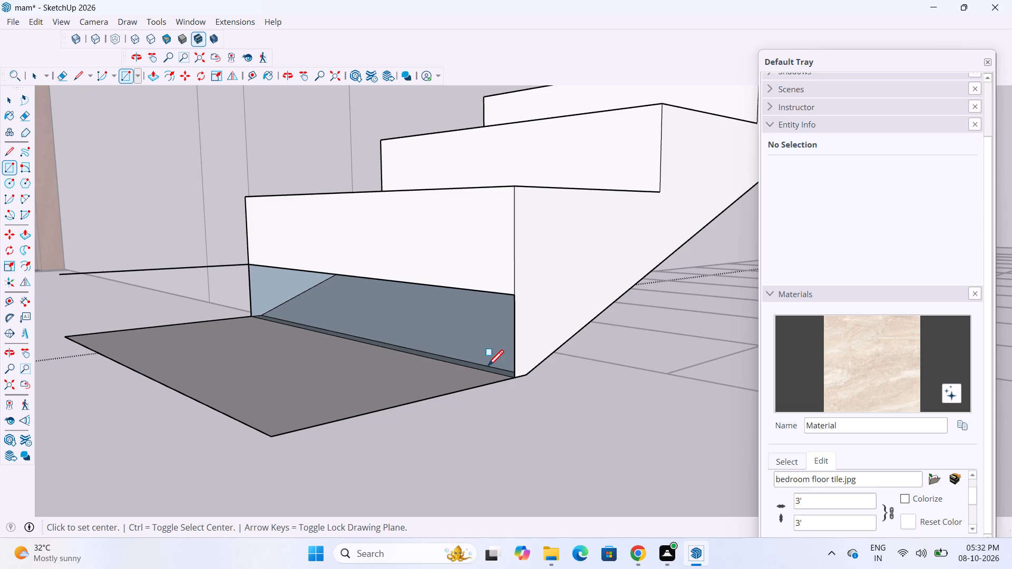
key("ctrl+z")
key("ctrl+z")
scroll(487, 368, "down", 5)
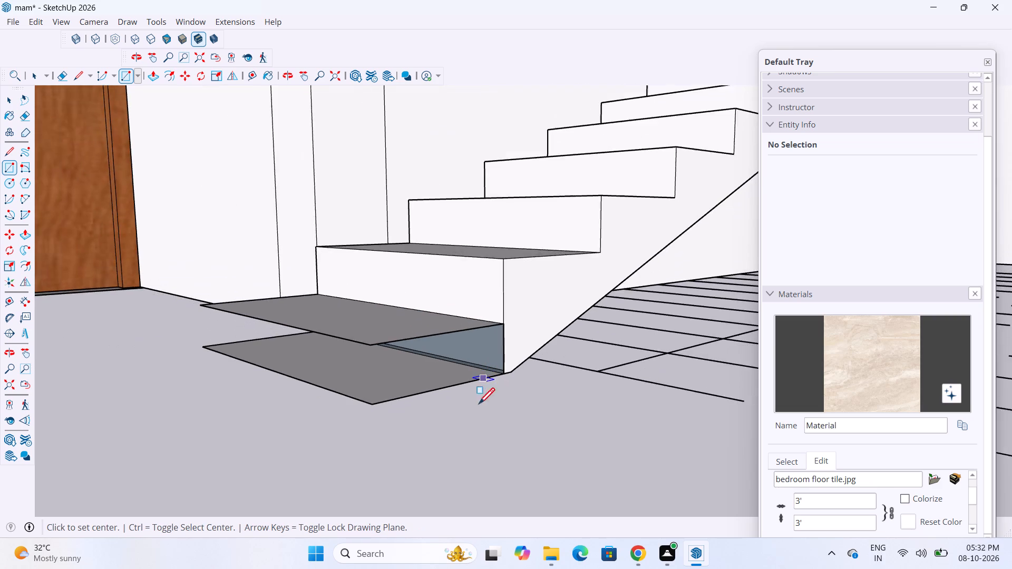
scroll(485, 419, "up", 3)
key("ctrl+z")
scroll(494, 398, "down", 5)
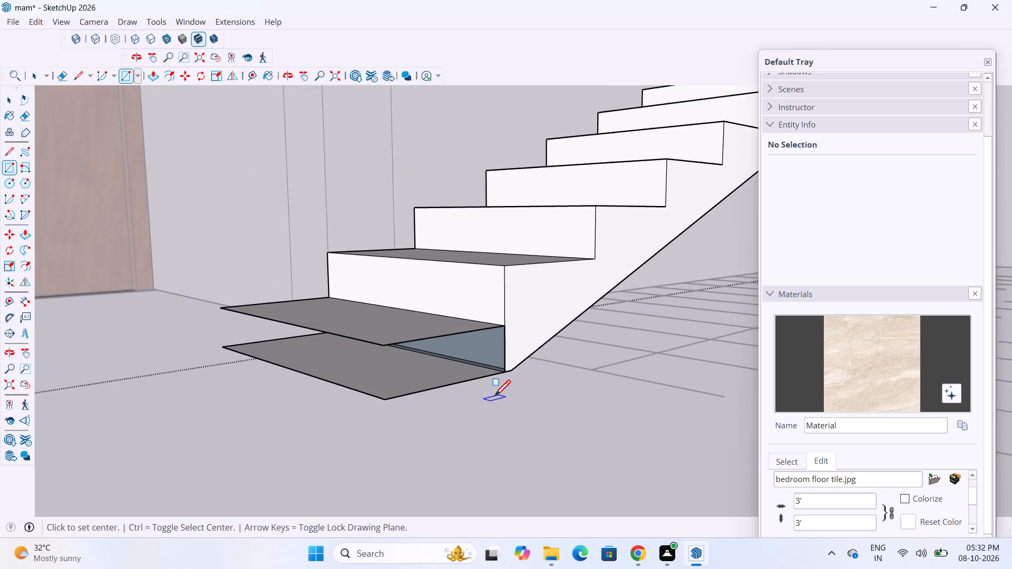
key("ctrl+z")
scroll(494, 398, "down", 4)
key("space")
key("space")
left_click(453, 403)
scroll(314, 415, "down", 4)
scroll(287, 345, "down", 8)
left_click(233, 457)
Measure the height from the lower edge of the staircase's bottom opening up to the front edge of the tread above.
scroll(355, 376, "up", 9)
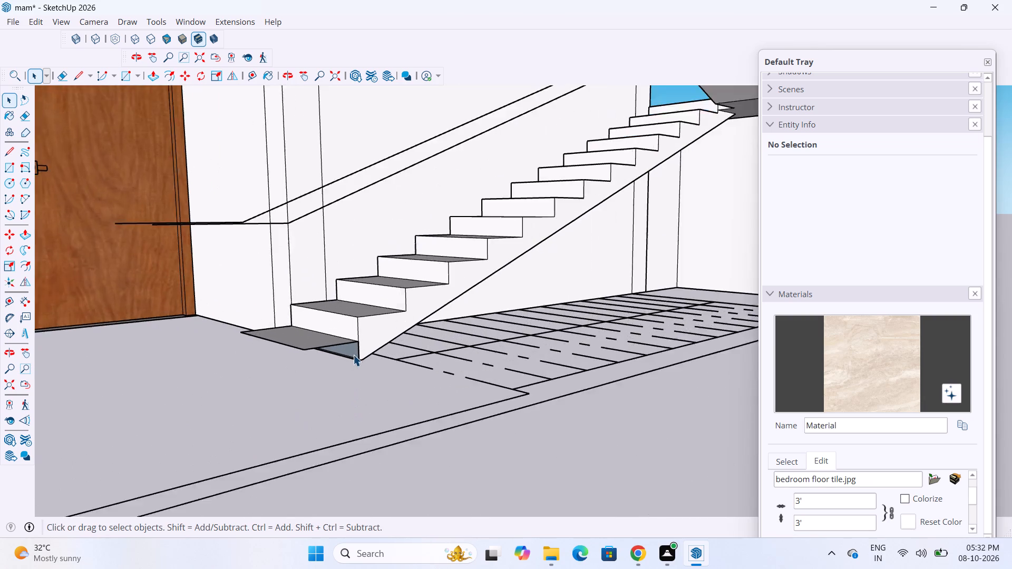
scroll(353, 355, "up", 8)
middle_click_drag(347, 342, 486, 347)
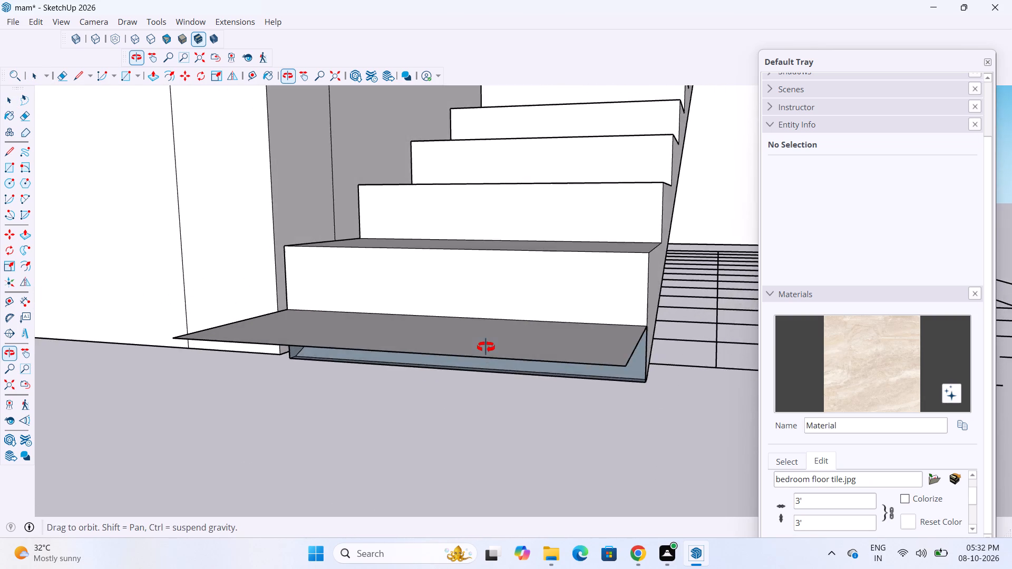
middle_click_drag(486, 347, 293, 404)
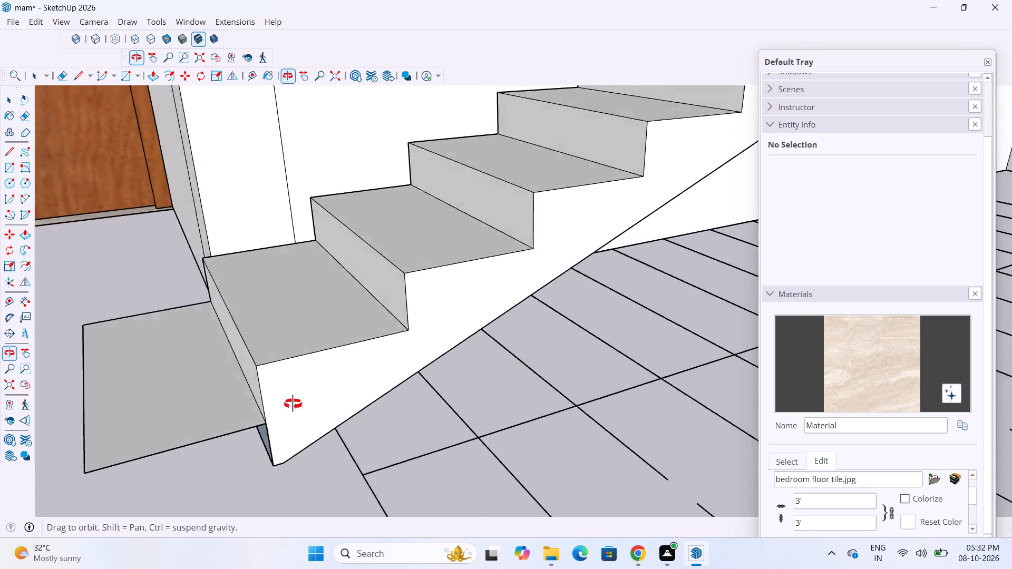
middle_click_drag(293, 404, 372, 361)
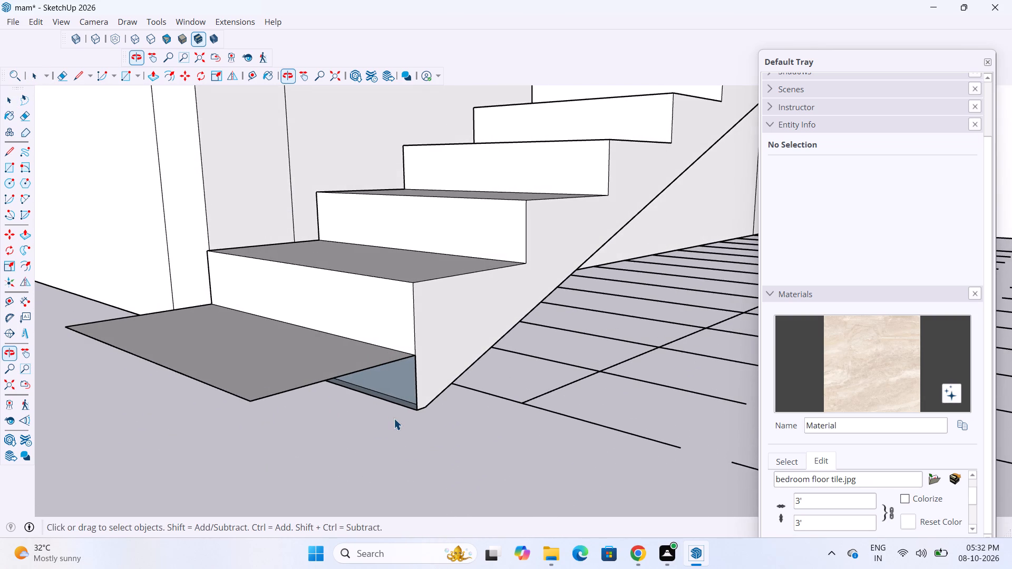
scroll(394, 418, "up", 4)
scroll(394, 418, "down", 12)
scroll(408, 419, "up", 5)
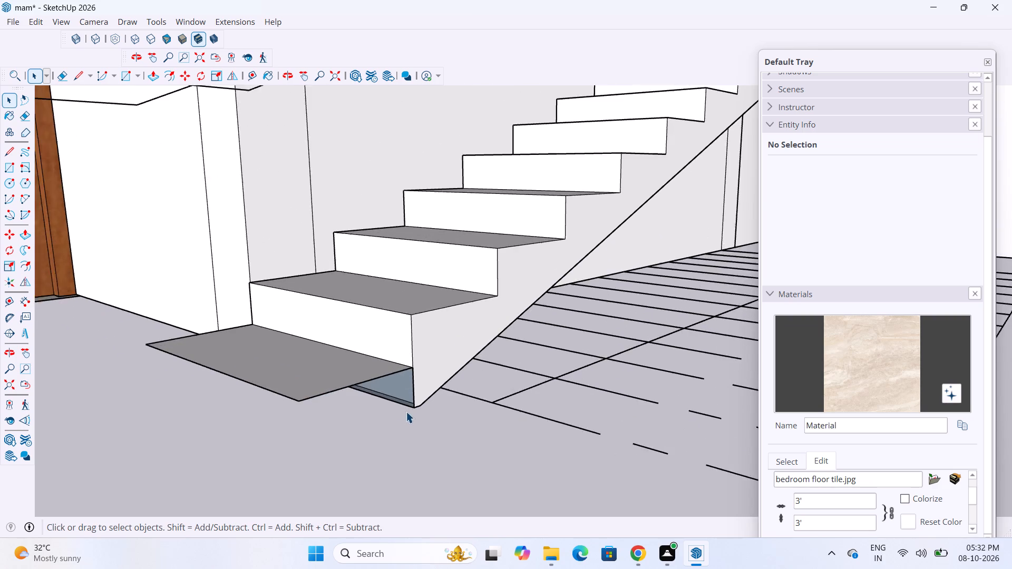
scroll(406, 411, "up", 5)
key("t")
left_click(410, 401)
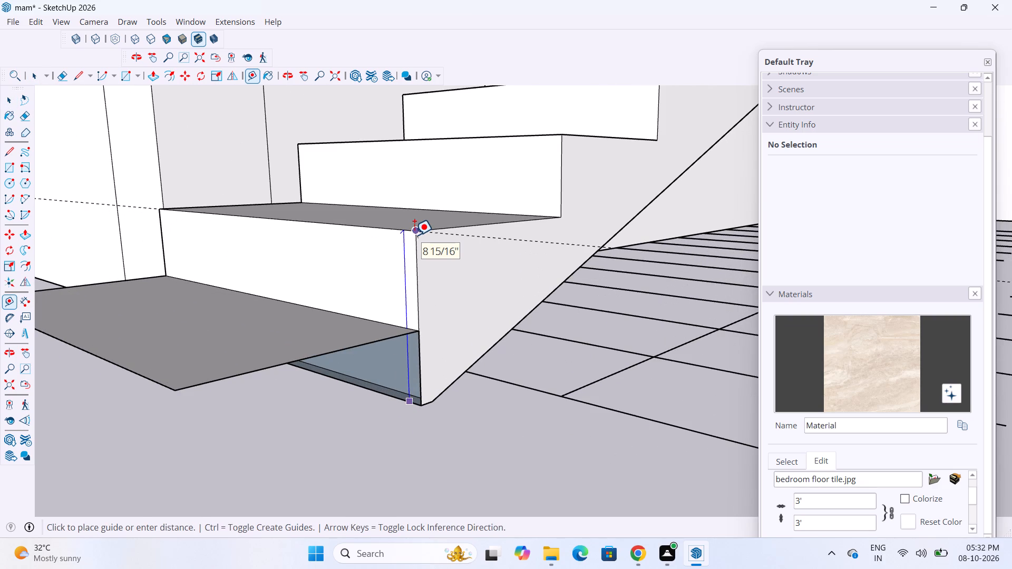
key("space")
Examine the open gap beneath the staircase's lowest tread from the front, the side and above.
scroll(416, 240, "down", 4)
middle_click_drag(416, 257, 394, 269)
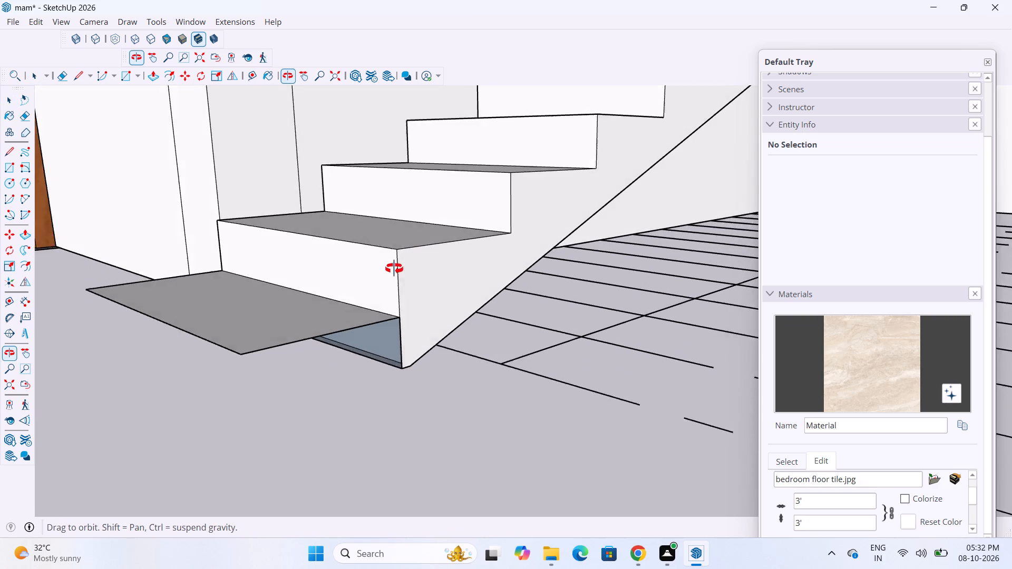
middle_click_drag(394, 269, 497, 225)
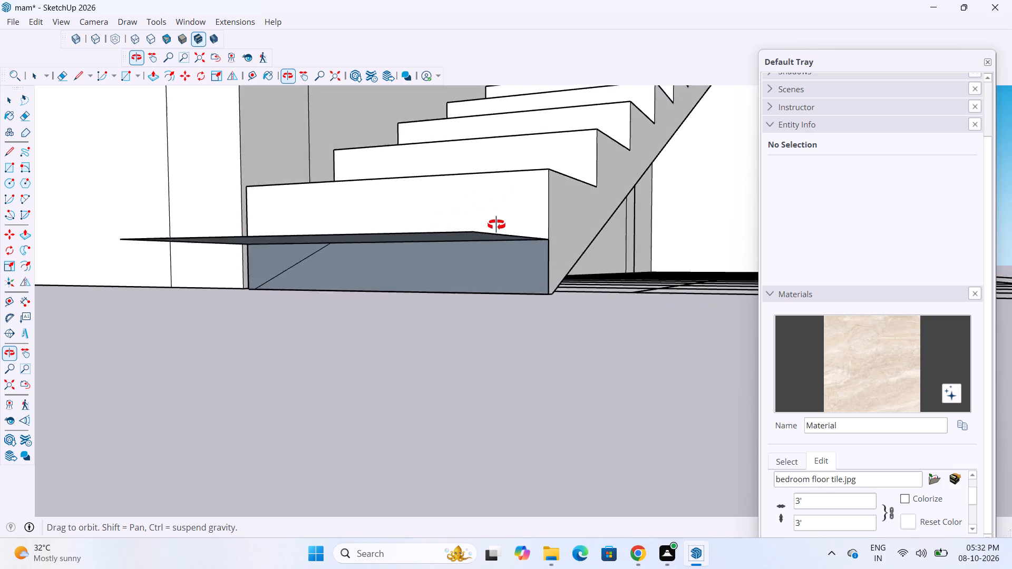
middle_click_drag(497, 225, 383, 287)
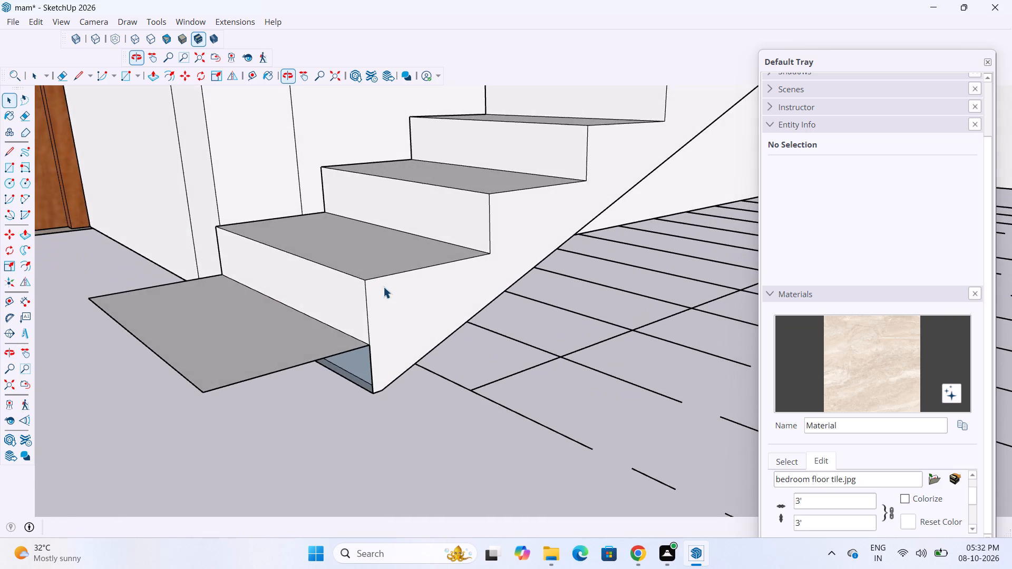
scroll(363, 303, "down", 3)
scroll(354, 365, "up", 9)
middle_click_drag(357, 336, 386, 324)
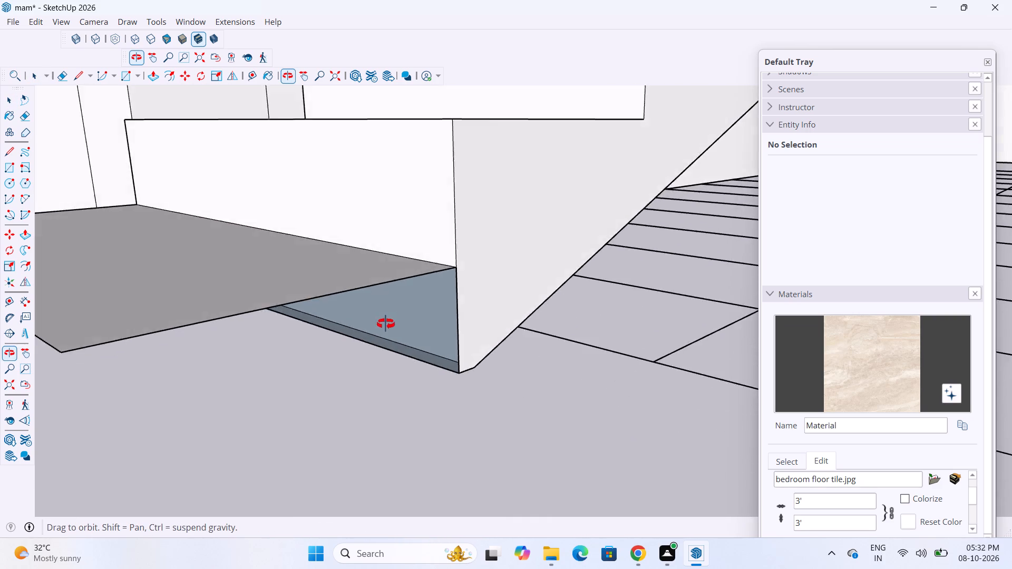
middle_click_drag(386, 324, 424, 311)
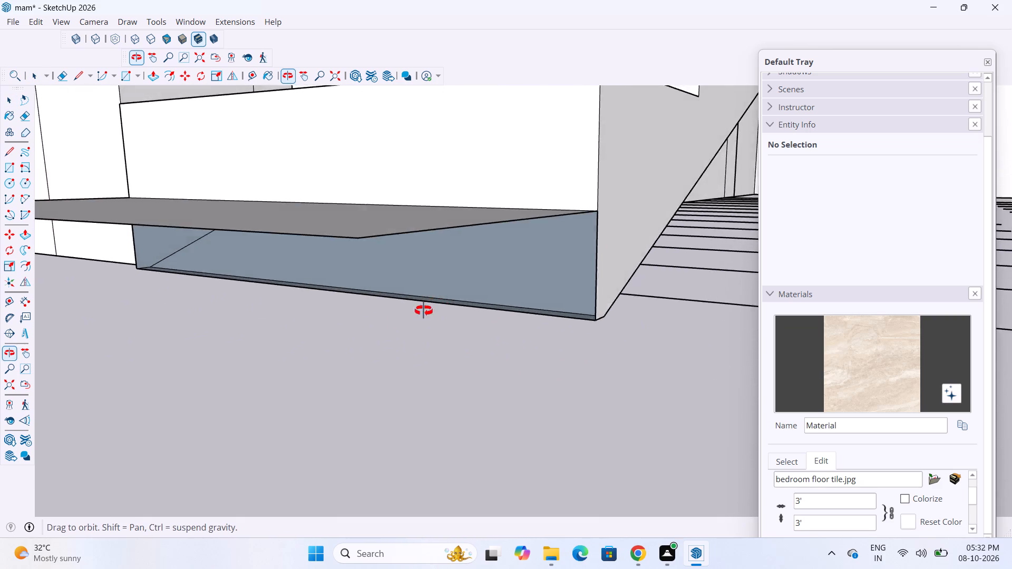
middle_click_drag(424, 311, 387, 327)
scroll(383, 326, "down", 7)
scroll(361, 337, "up", 3)
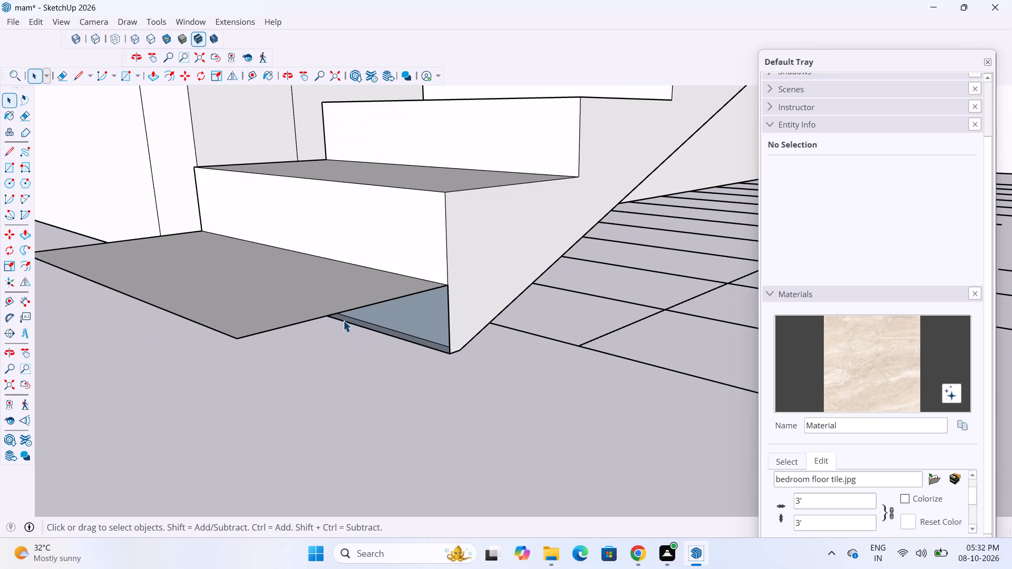
scroll(343, 320, "down", 4)
middle_click_drag(348, 328, 366, 298)
scroll(357, 296, "up", 3)
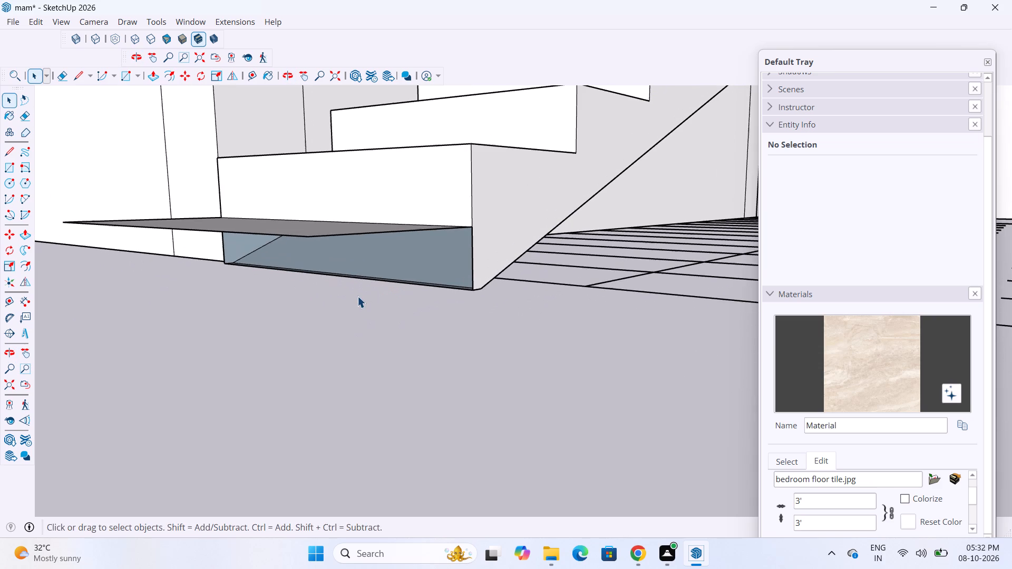
Draw a rectangle across the gap below the lowest tread, from its wall-side bottom corner to the opposite upper corner.
key("p")
middle_click_drag(353, 236, 329, 238)
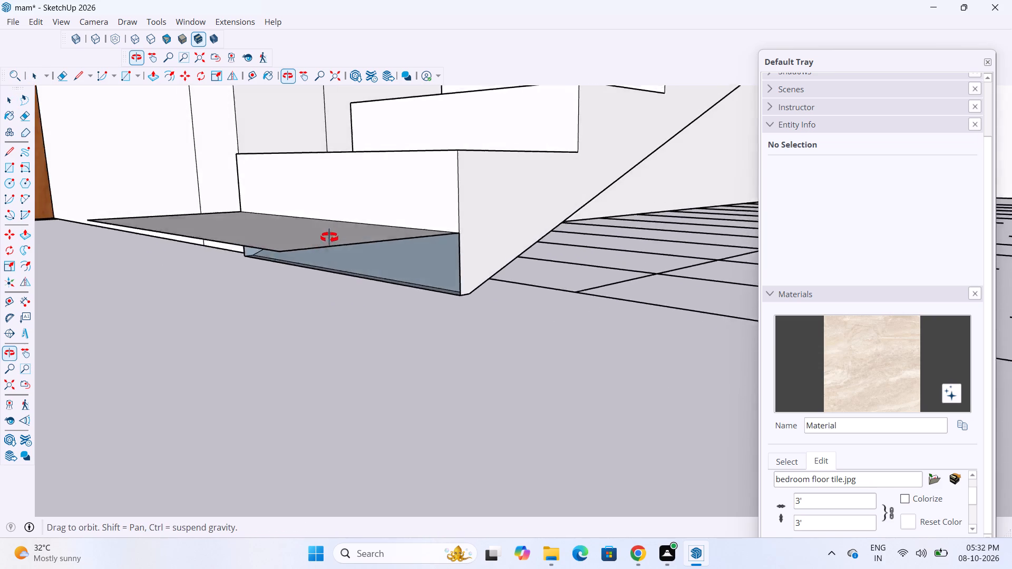
middle_click_drag(329, 238, 452, 228)
key("r")
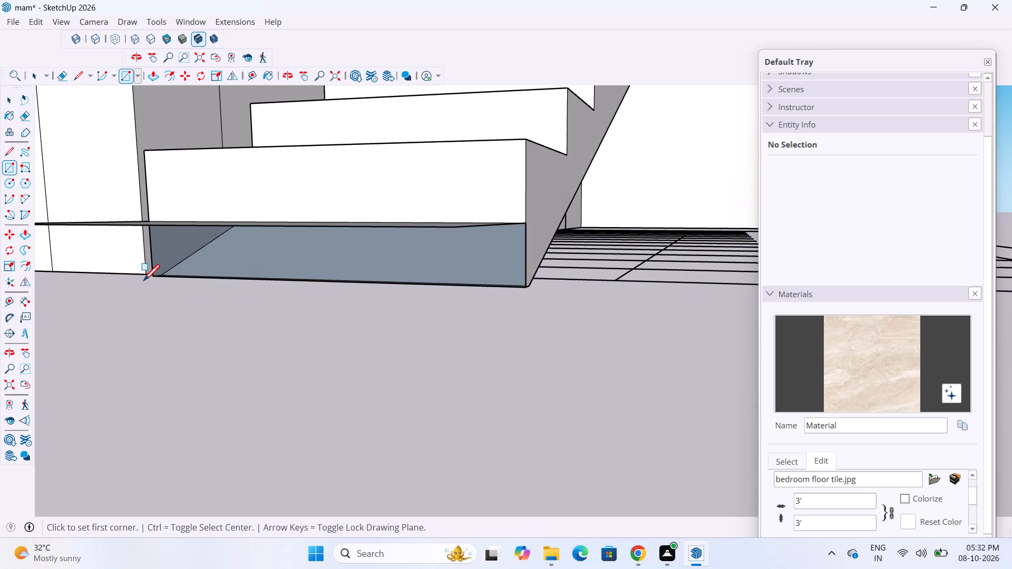
scroll(143, 282, "up", 3)
left_click(154, 273)
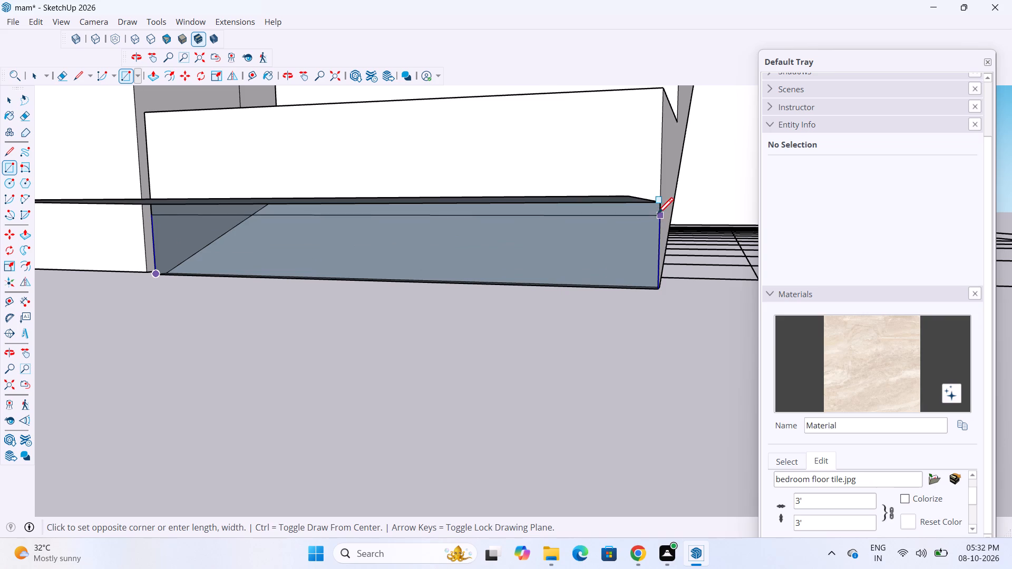
left_click(657, 207)
Examine the closed riser, the whole flight and how the foot of the staircase aligns with the house wall.
scroll(641, 260, "down", 3)
middle_click_drag(633, 290, 557, 329)
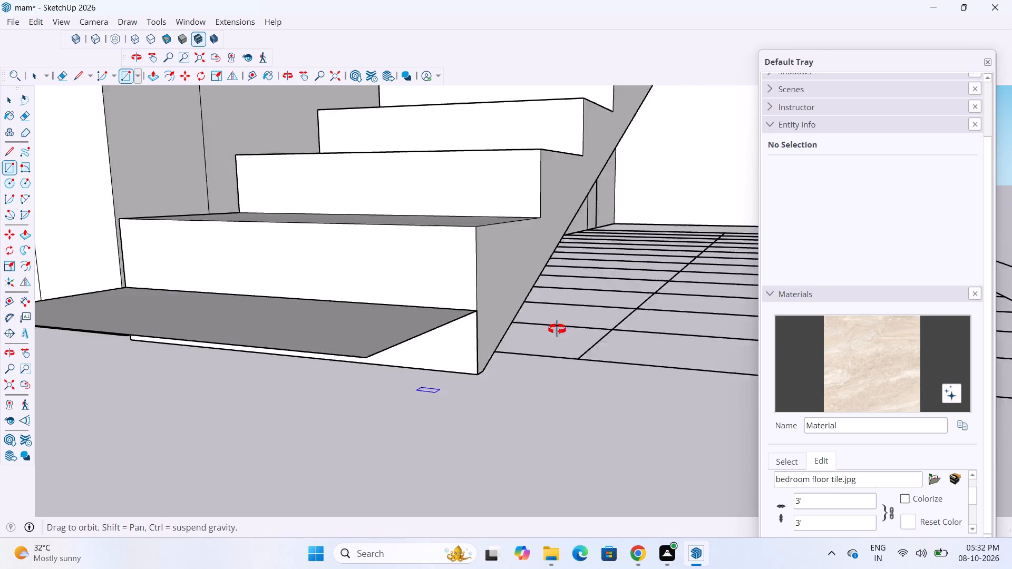
middle_click_drag(557, 329, 500, 323)
scroll(591, 300, "down", 6)
scroll(635, 246, "down", 4)
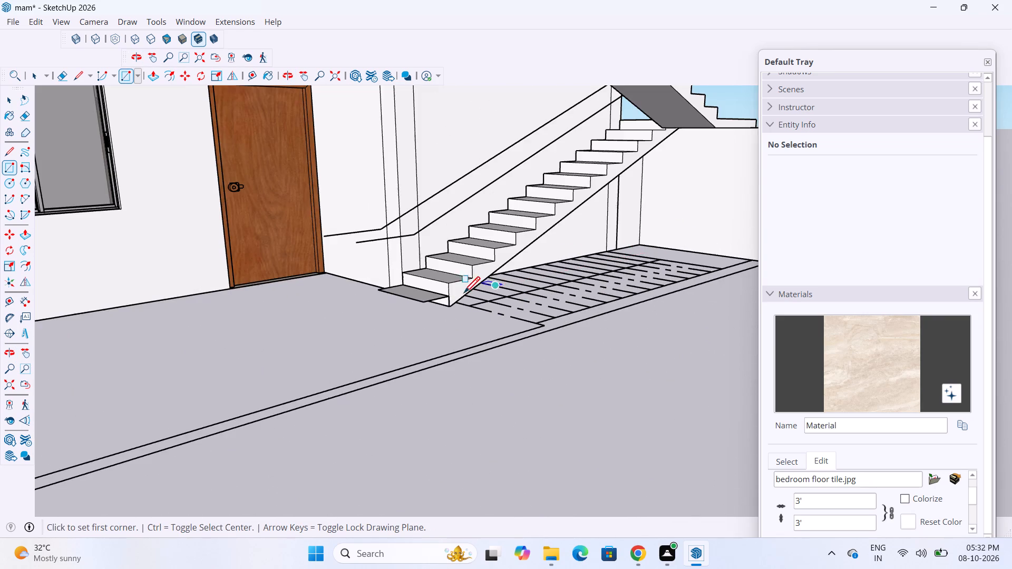
middle_click_drag(463, 296, 445, 322)
scroll(356, 376, "up", 12)
scroll(445, 320, "up", 6)
scroll(523, 289, "down", 2)
middle_click_drag(538, 302, 664, 323)
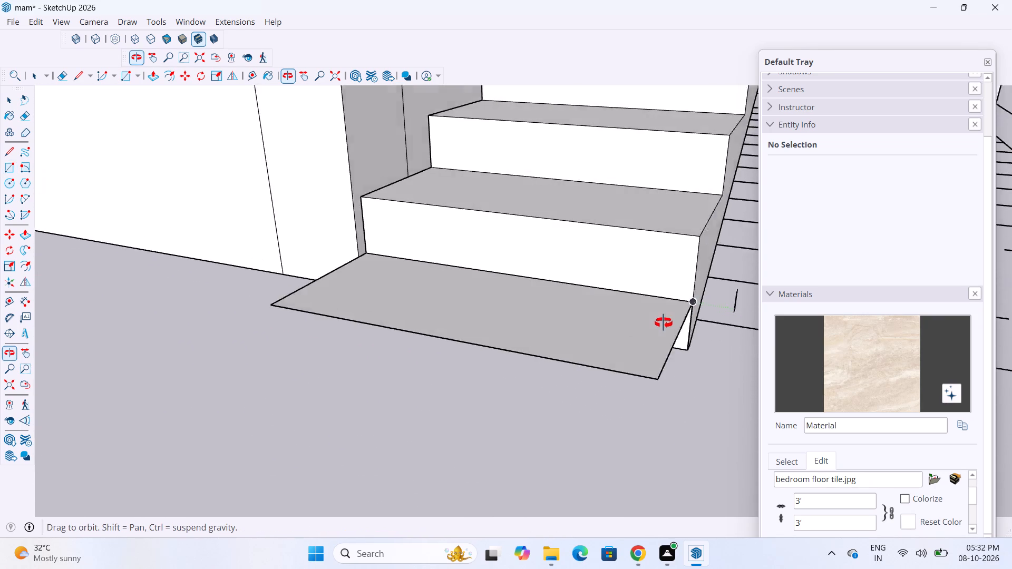
middle_click_drag(664, 323, 760, 345)
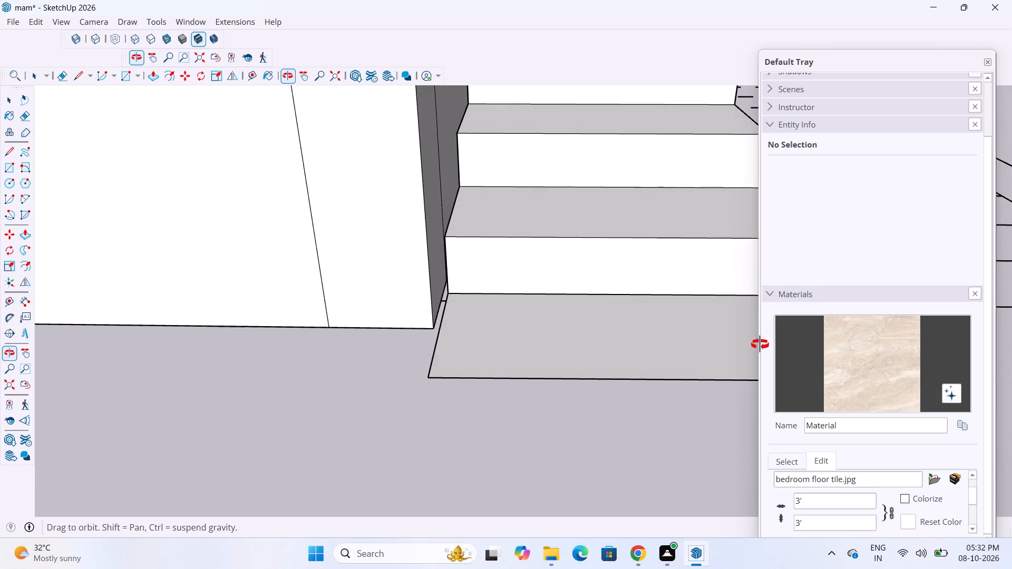
middle_click_drag(760, 345, 790, 358)
Move the staircase group from its wall-side lower riser corner to the bottom corner of the adjoining house wall.
key("space")
key("space")
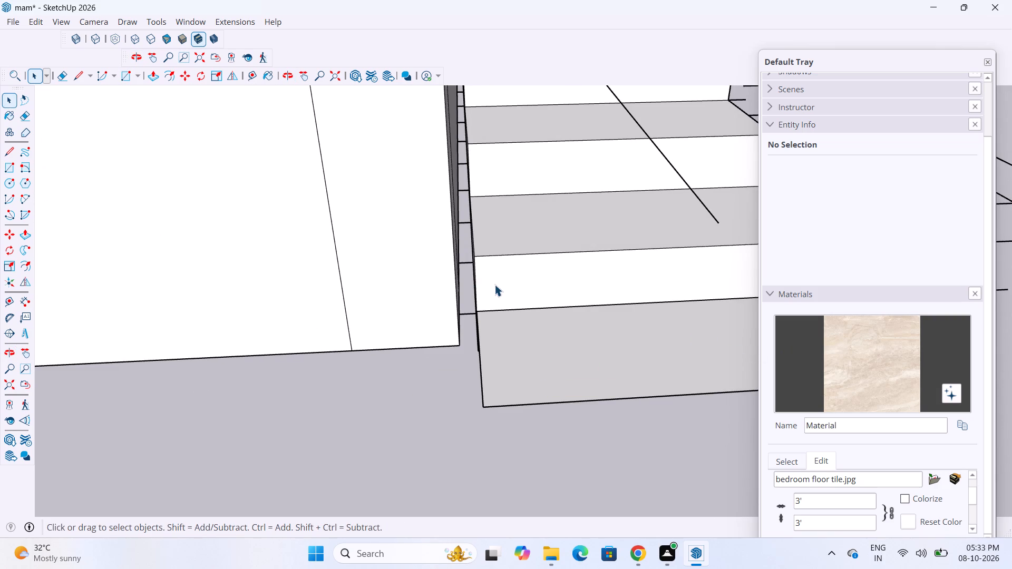
left_click(493, 283)
key("m")
scroll(487, 327, "up", 3)
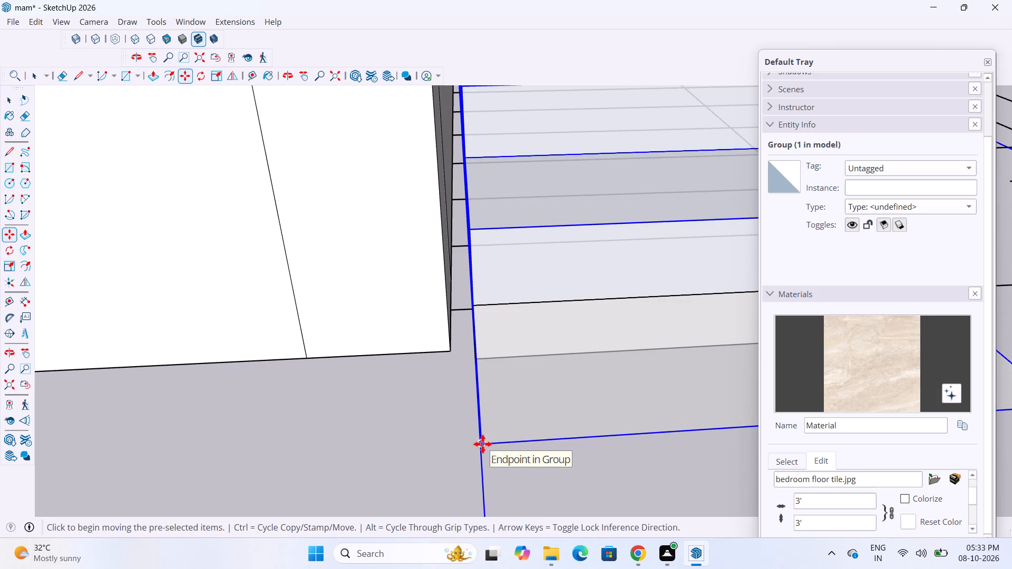
left_click(473, 349)
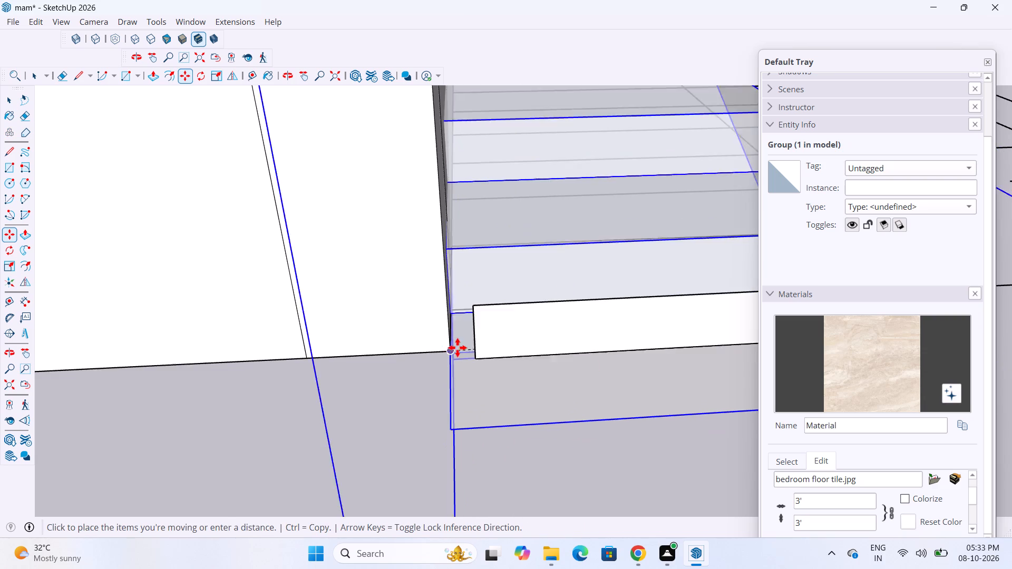
scroll(458, 348, "up", 8)
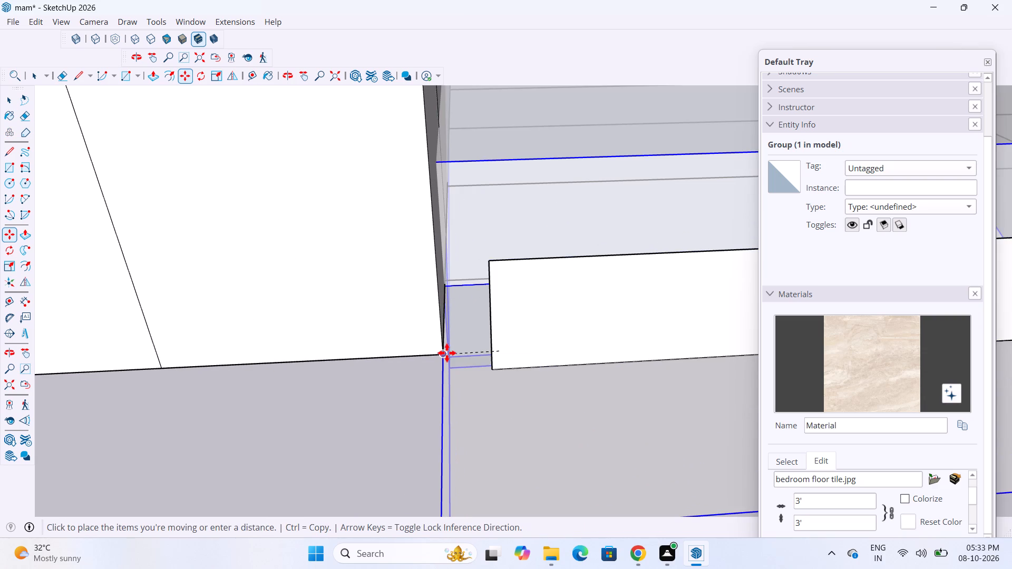
left_click(446, 353)
scroll(443, 354, "down", 12)
scroll(401, 360, "down", 10)
key("space")
left_click(313, 448)
Move the staircase group by its landing's outer corner onto the top outer corner of the supporting wall.
scroll(306, 465, "down", 2)
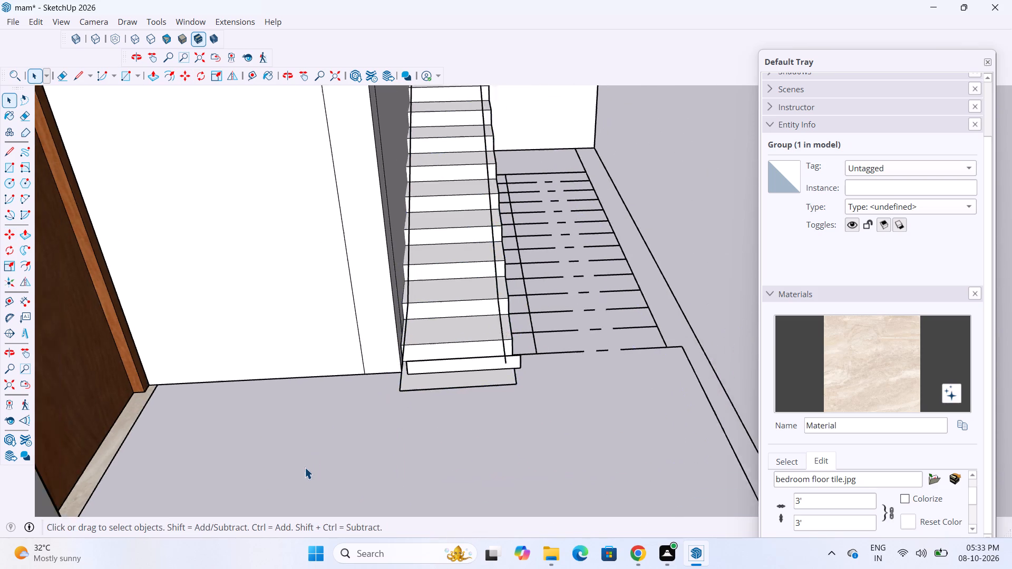
scroll(305, 467, "down", 11)
middle_click_drag(485, 258, 257, 405)
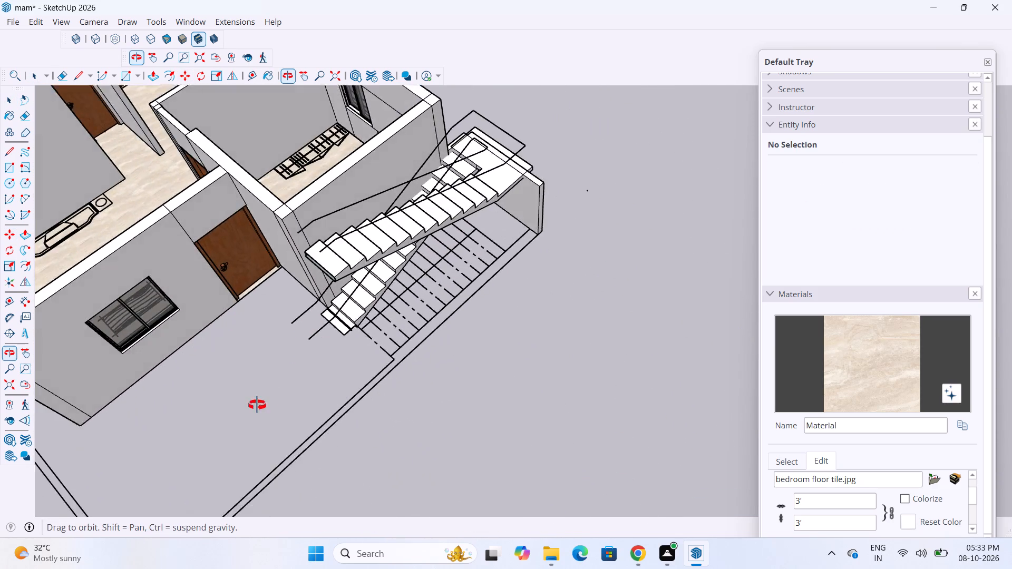
middle_click_drag(257, 405, 249, 405)
scroll(518, 105, "up", 6)
middle_click_drag(548, 210, 239, 270)
scroll(513, 144, "up", 2)
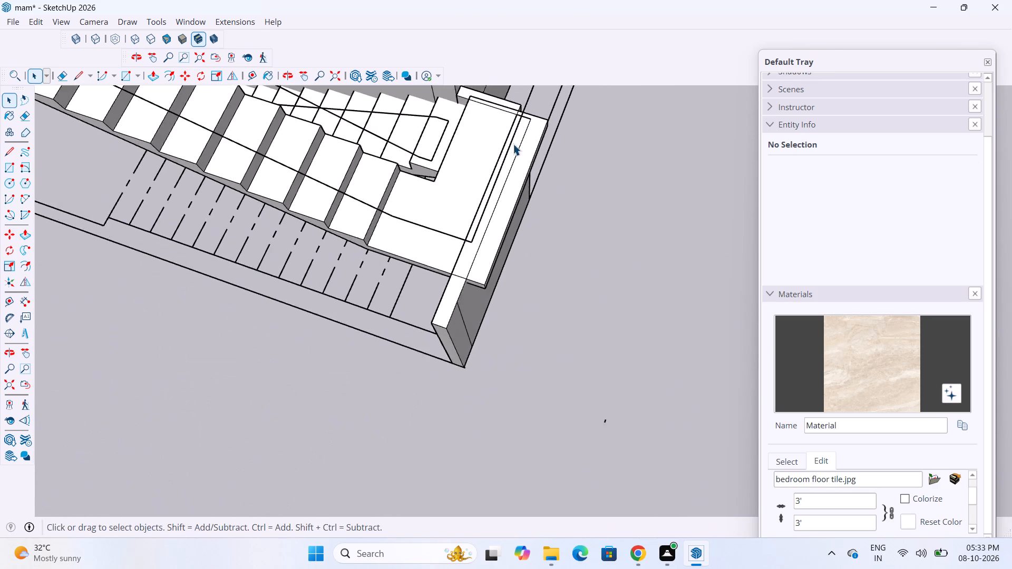
scroll(513, 144, "up", 1)
middle_click_drag(515, 227, 460, 168)
scroll(482, 228, "up", 3)
scroll(487, 331, "down", 8)
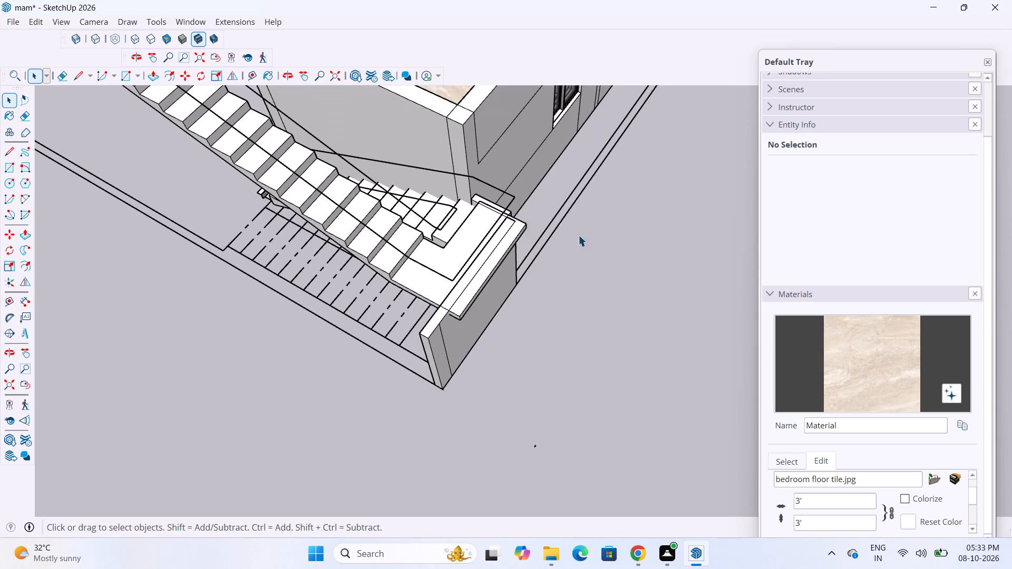
middle_click_drag(567, 232, 507, 221)
scroll(506, 228, "up", 7)
left_click(514, 204)
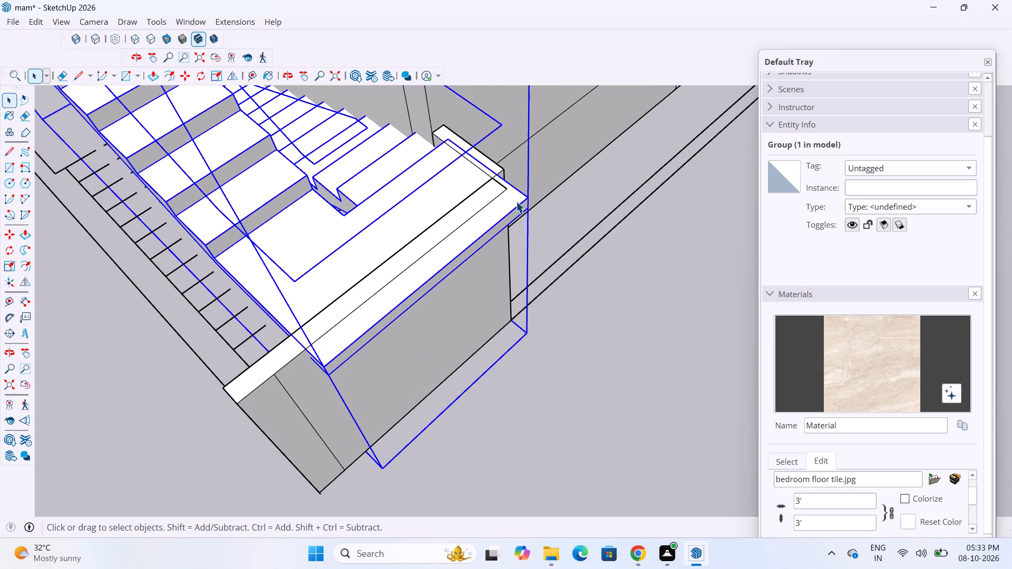
key("m")
scroll(527, 201, "up", 6)
left_click(530, 197)
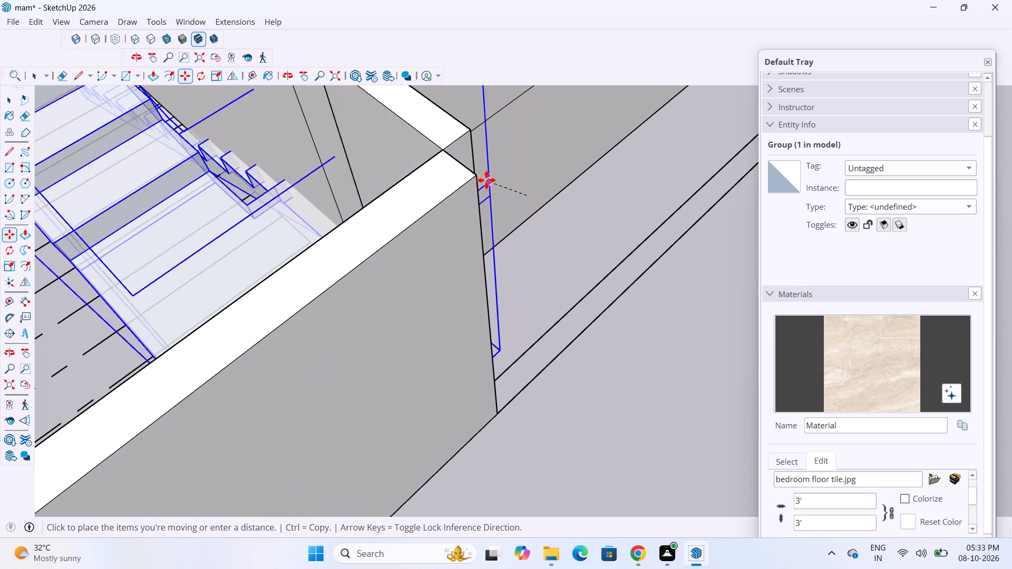
left_click(473, 178)
scroll(570, 212, "down", 10)
scroll(530, 238, "up", 3)
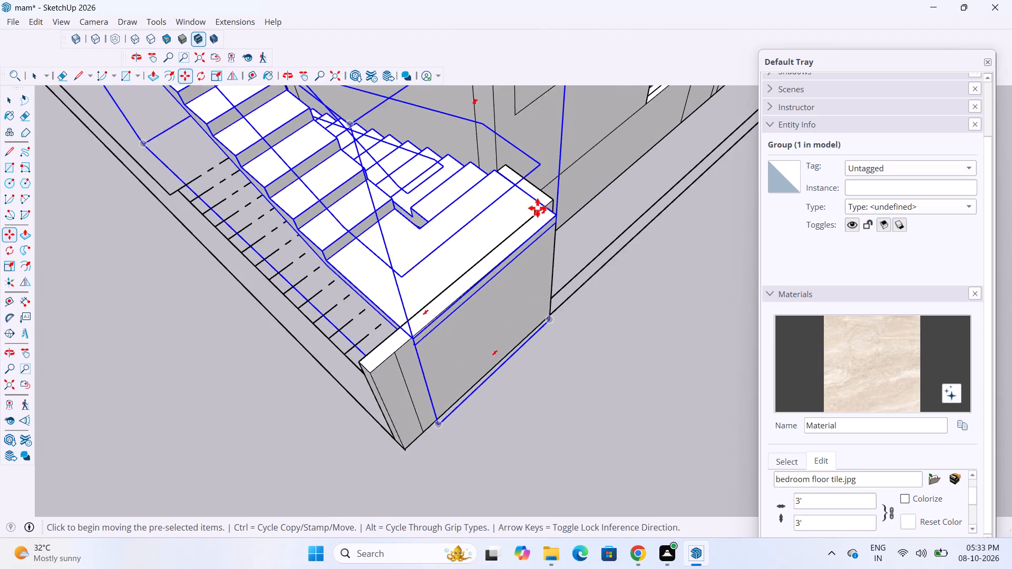
Move the staircase group by the bottom outer corner of its landing slab onto the top outer edge of the supporting wall.
scroll(538, 208, "up", 5)
middle_click_drag(550, 198, 351, 238)
scroll(488, 173, "up", 3)
middle_click_drag(459, 255, 709, 178)
scroll(458, 253, "up", 1)
scroll(642, 199, "down", 8)
middle_click_drag(621, 231, 684, 204)
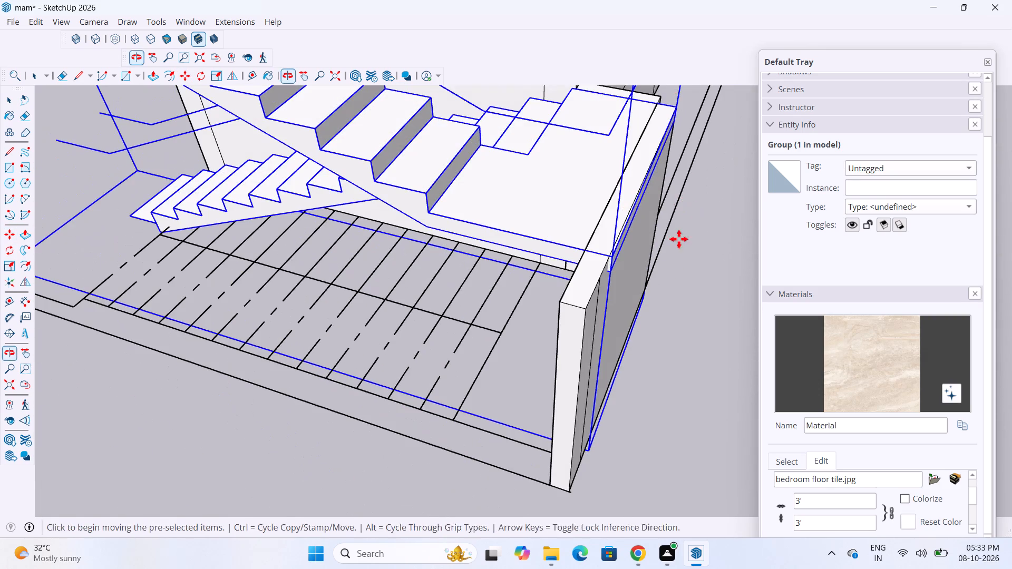
key("space")
left_click(658, 405)
scroll(589, 229, "up", 4)
middle_click_drag(616, 222, 653, 183)
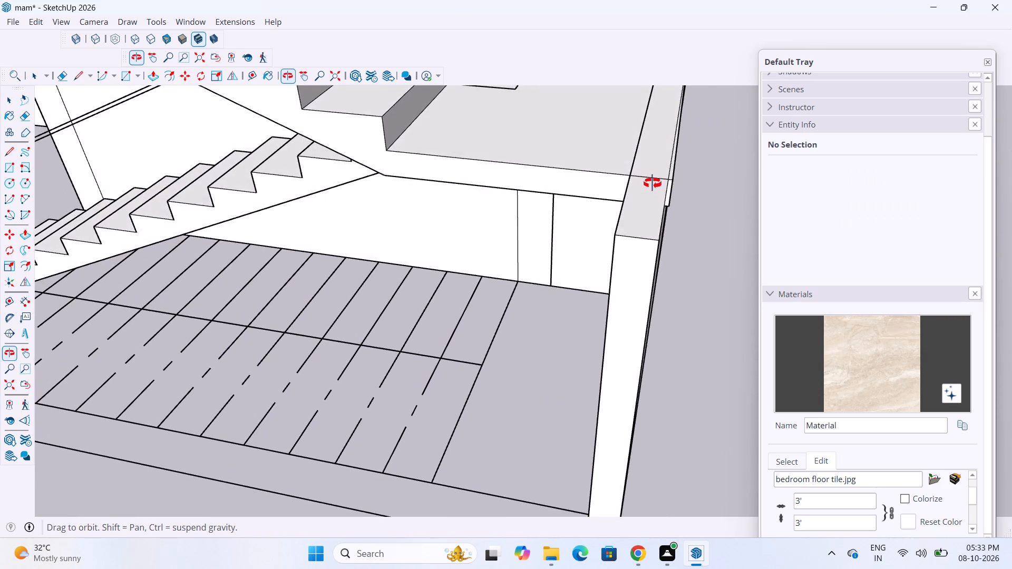
middle_click_drag(653, 183, 534, 222)
scroll(476, 269, "up", 4)
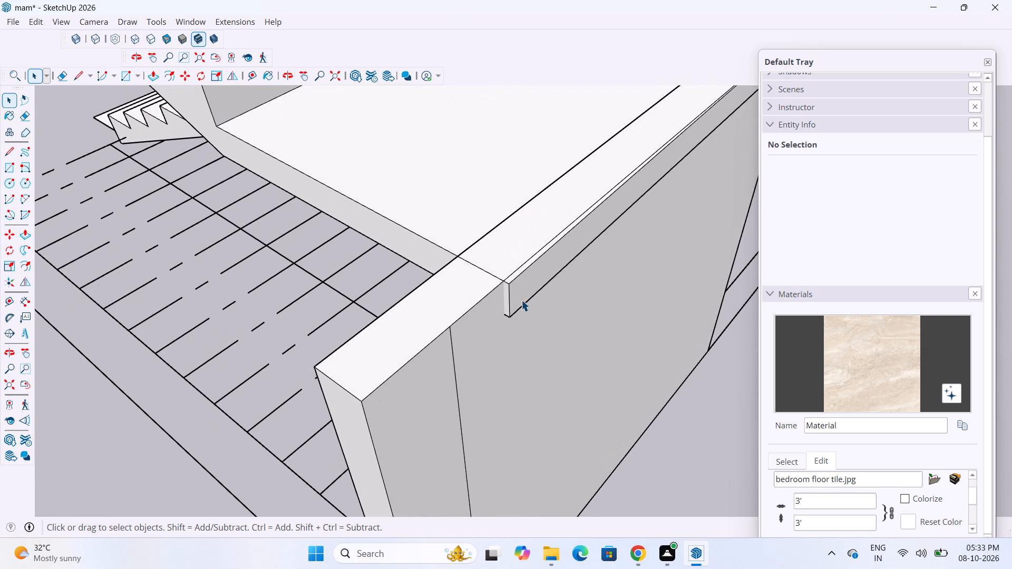
left_click(521, 300)
key("m")
scroll(521, 305, "up", 4)
left_click(502, 318)
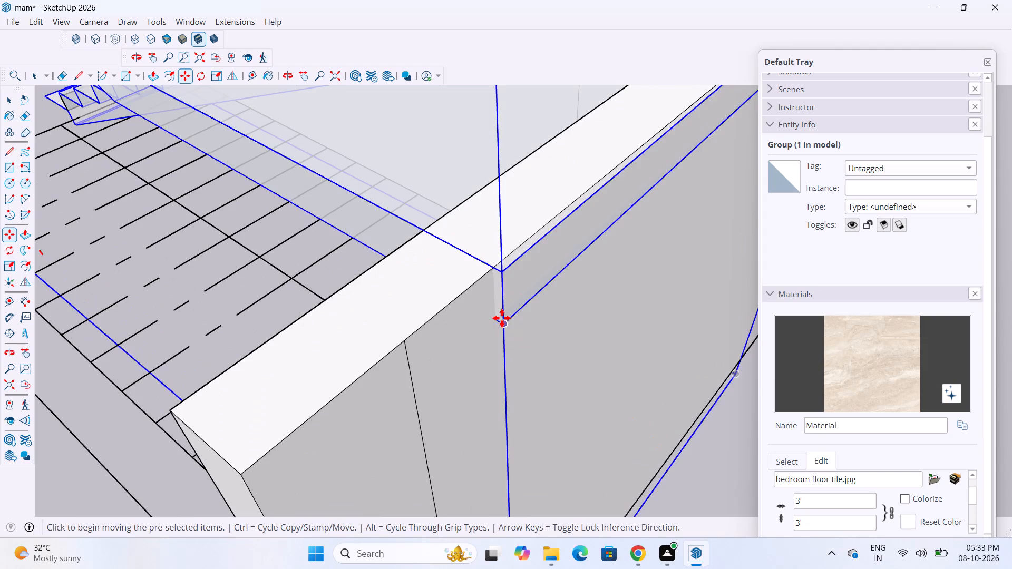
left_click(484, 271)
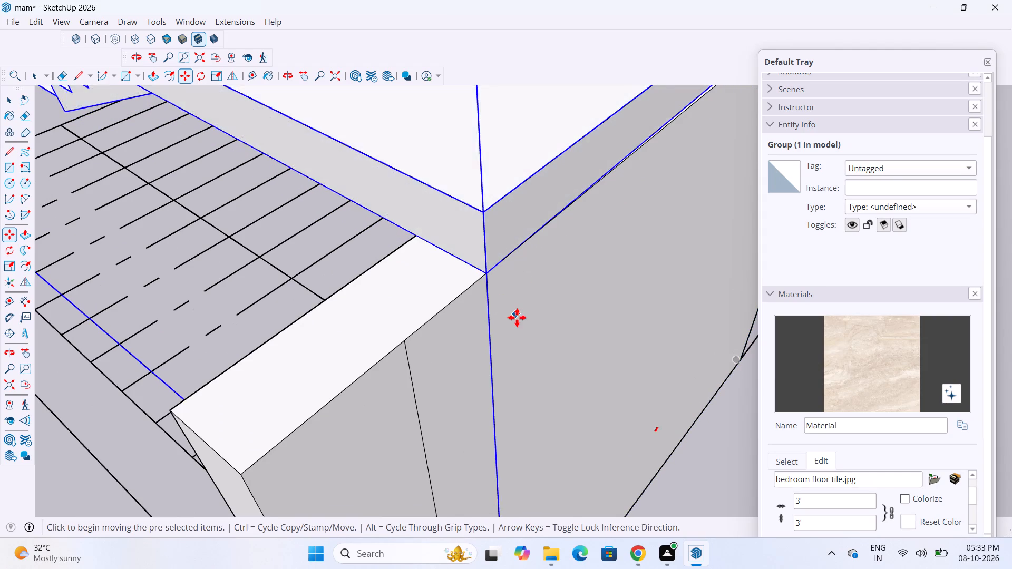
Examine the raised staircase's flights and landing, and how they line up with the house wall near the door.
scroll(517, 320, "down", 19)
middle_click_drag(498, 309, 682, 325)
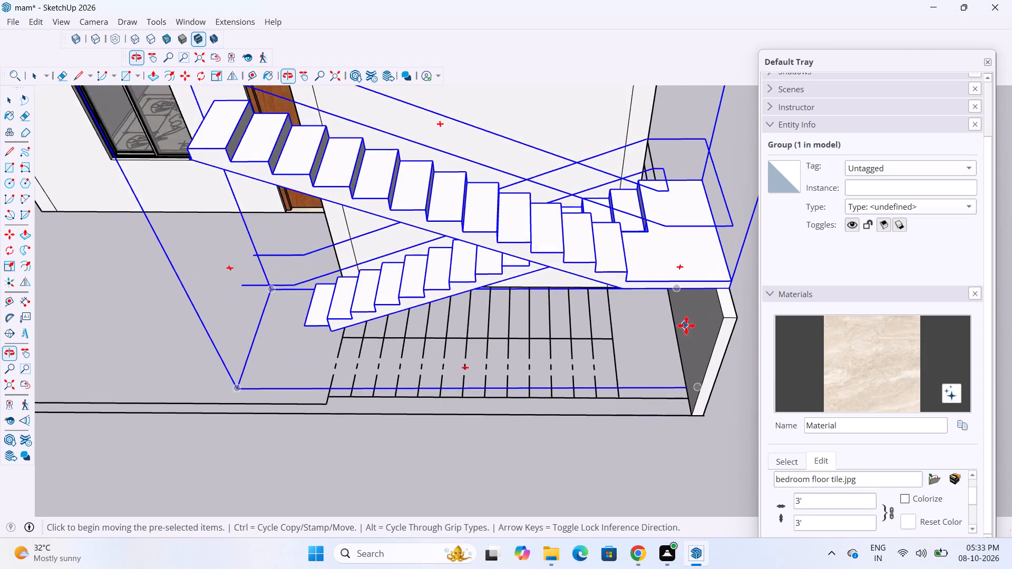
scroll(688, 336, "down", 4)
scroll(460, 230, "up", 2)
middle_click_drag(458, 191, 603, 221)
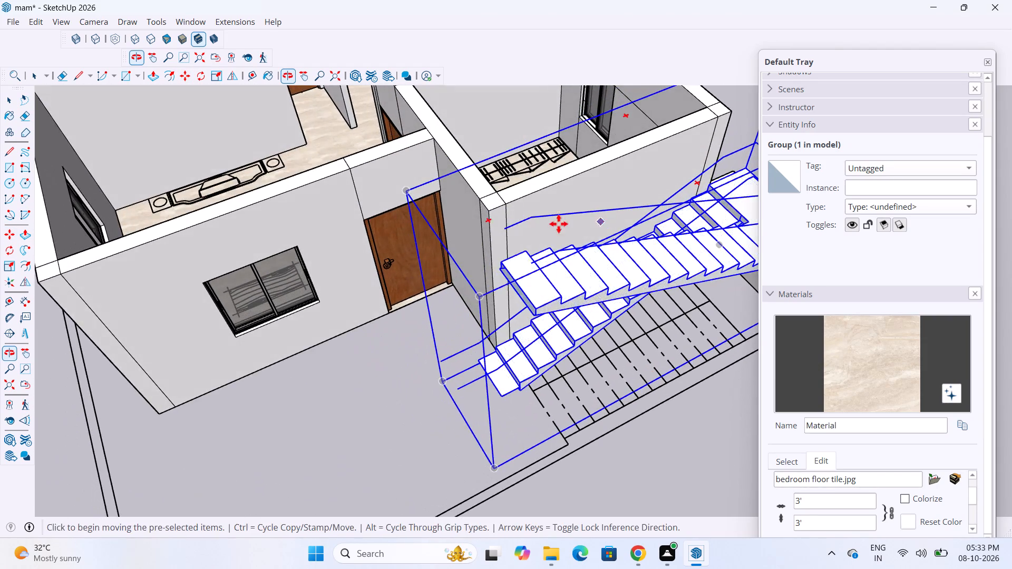
scroll(515, 212, "up", 3)
middle_click_drag(554, 199, 455, 150)
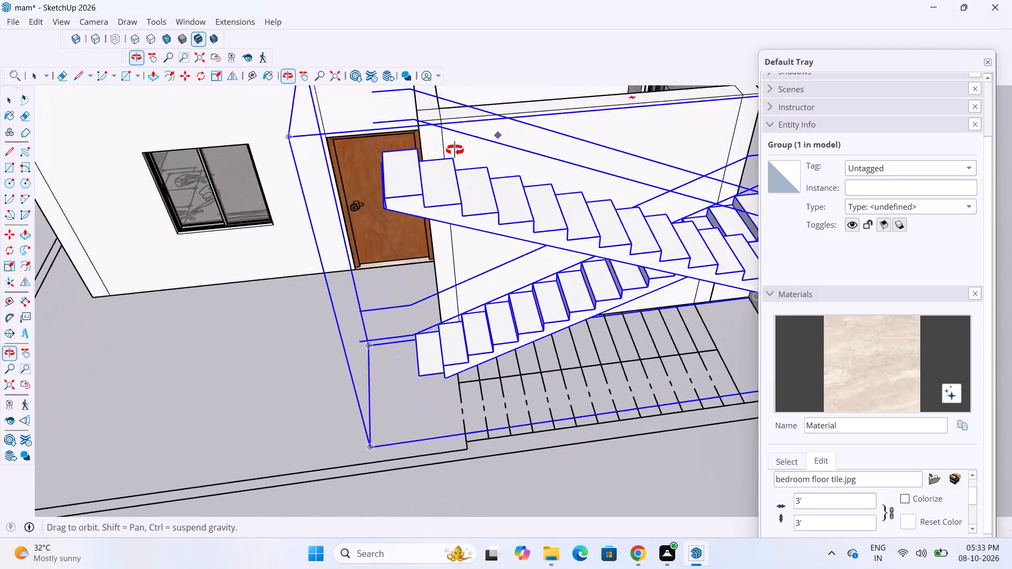
middle_click_drag(455, 150, 438, 152)
scroll(349, 211, "down", 4)
scroll(356, 170, "up", 5)
middle_click_drag(379, 168, 505, 193)
scroll(505, 193, "down", 1)
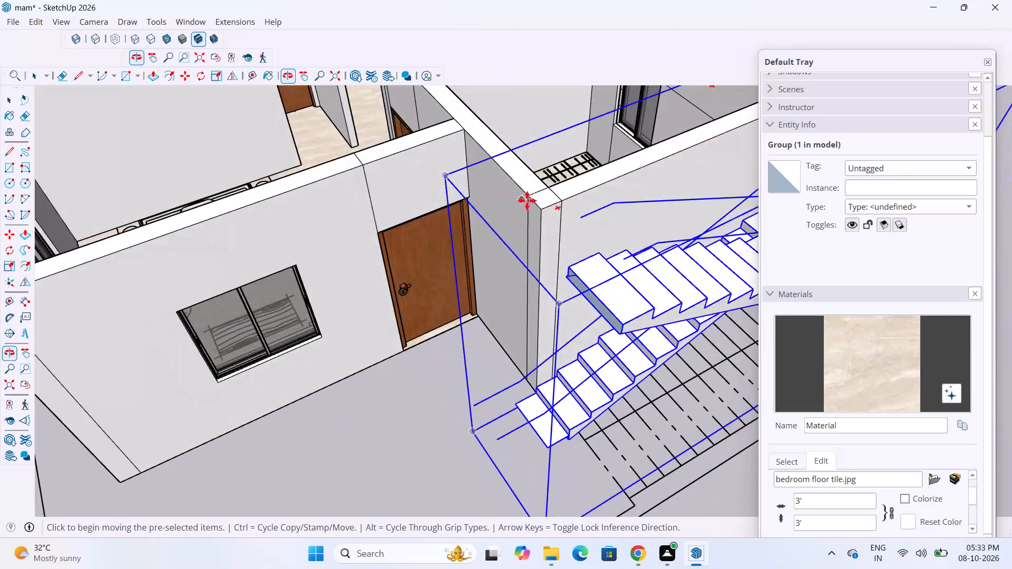
scroll(519, 189, "up", 2)
scroll(408, 217, "down", 4)
middle_click_drag(589, 273, 730, 285)
scroll(718, 237, "up", 6)
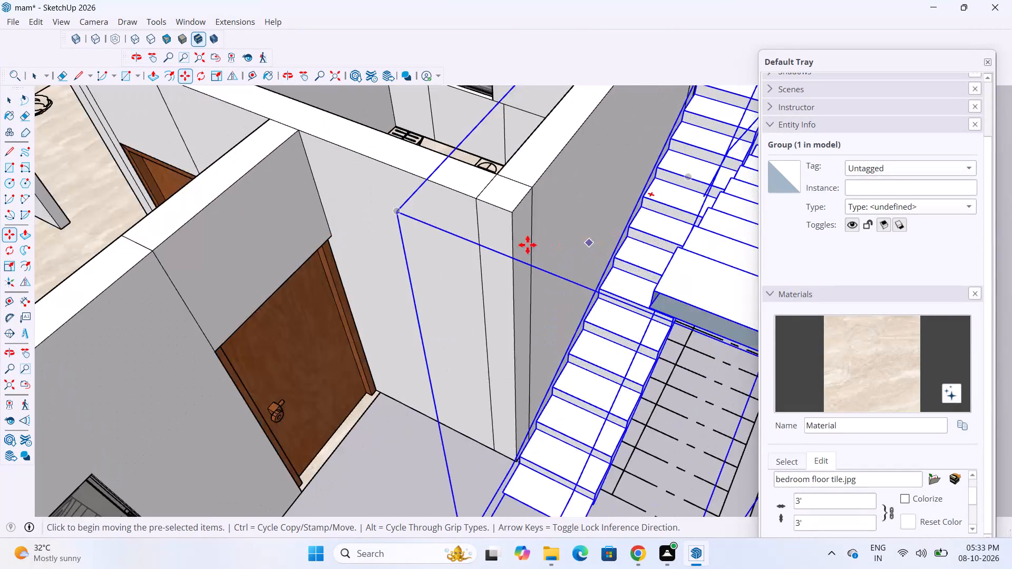
scroll(528, 245, "up", 3)
scroll(325, 278, "down", 9)
middle_click_drag(502, 252, 627, 247)
scroll(631, 260, "up", 3)
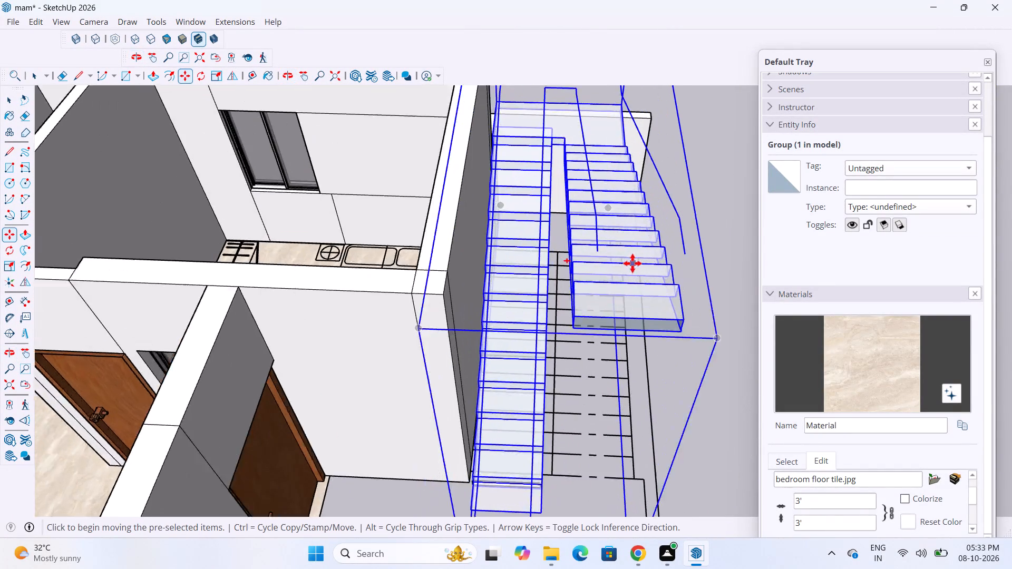
scroll(632, 263, "up", 8)
middle_click_drag(622, 262, 643, 213)
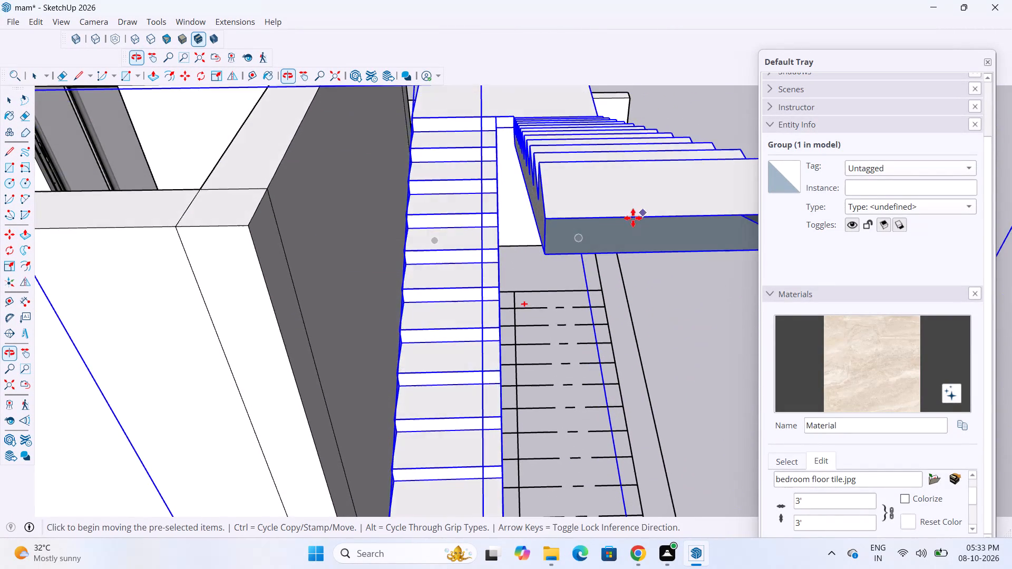
scroll(458, 253, "down", 13)
middle_click_drag(551, 336, 323, 347)
key("space")
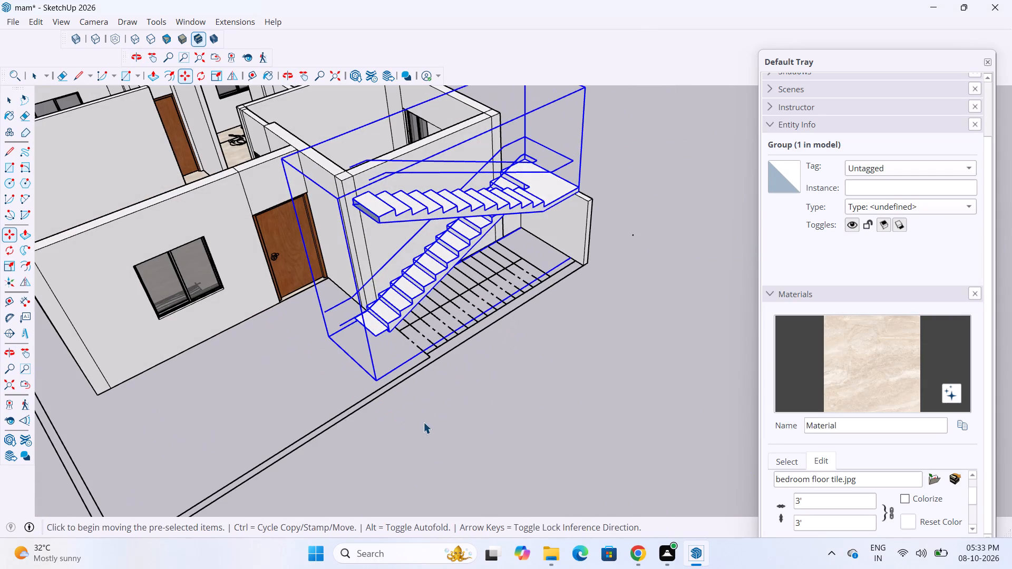
left_click(429, 426)
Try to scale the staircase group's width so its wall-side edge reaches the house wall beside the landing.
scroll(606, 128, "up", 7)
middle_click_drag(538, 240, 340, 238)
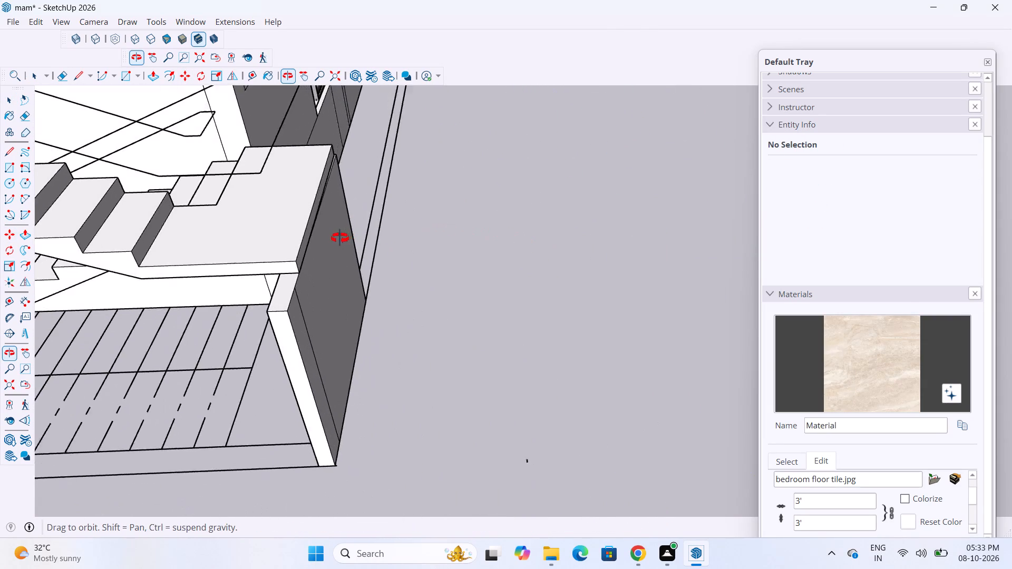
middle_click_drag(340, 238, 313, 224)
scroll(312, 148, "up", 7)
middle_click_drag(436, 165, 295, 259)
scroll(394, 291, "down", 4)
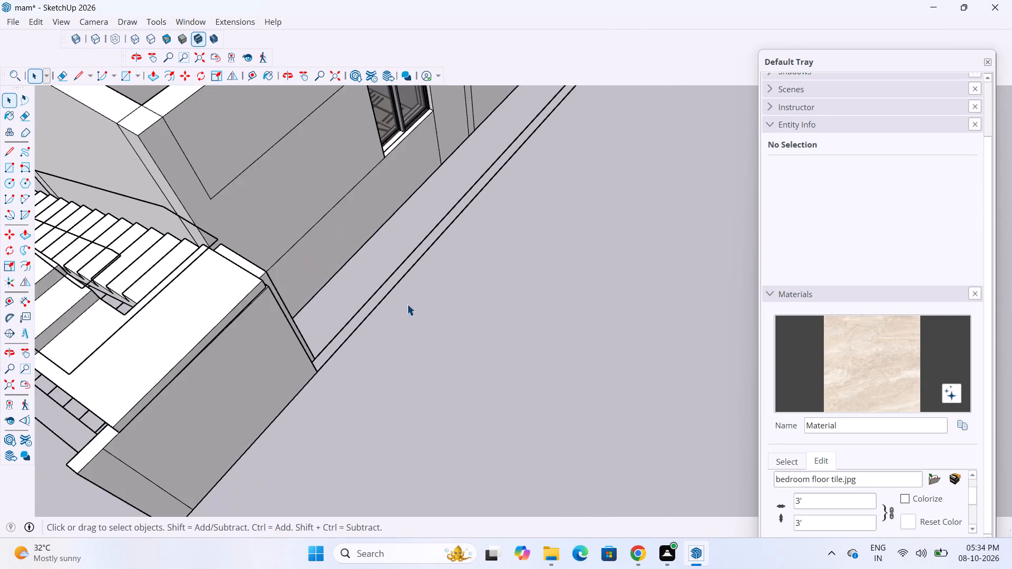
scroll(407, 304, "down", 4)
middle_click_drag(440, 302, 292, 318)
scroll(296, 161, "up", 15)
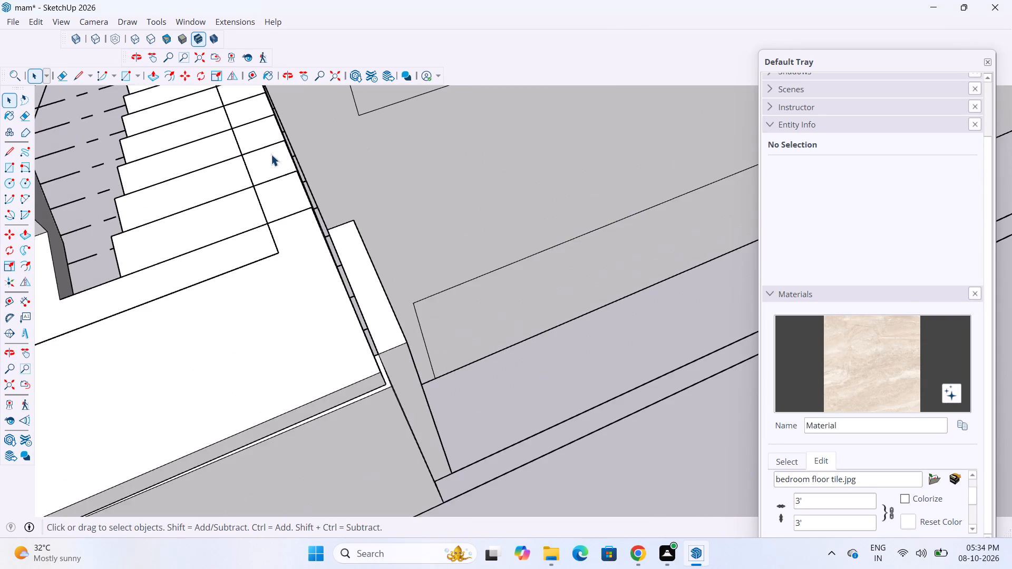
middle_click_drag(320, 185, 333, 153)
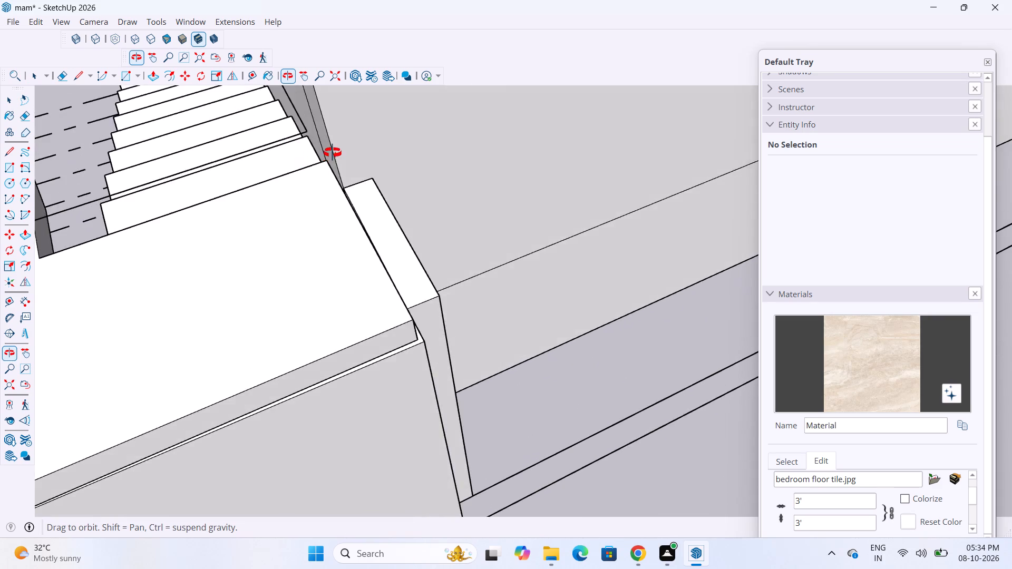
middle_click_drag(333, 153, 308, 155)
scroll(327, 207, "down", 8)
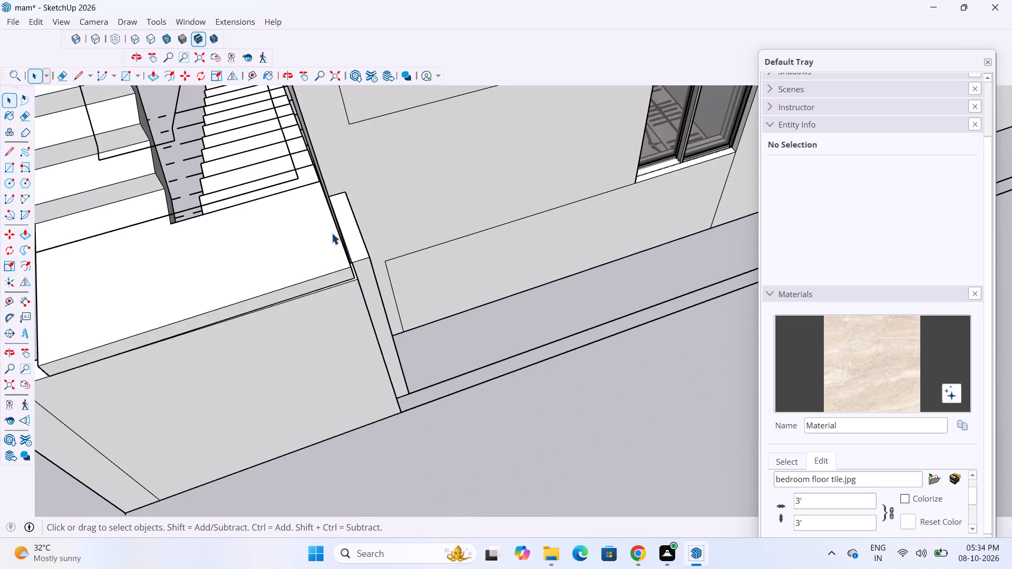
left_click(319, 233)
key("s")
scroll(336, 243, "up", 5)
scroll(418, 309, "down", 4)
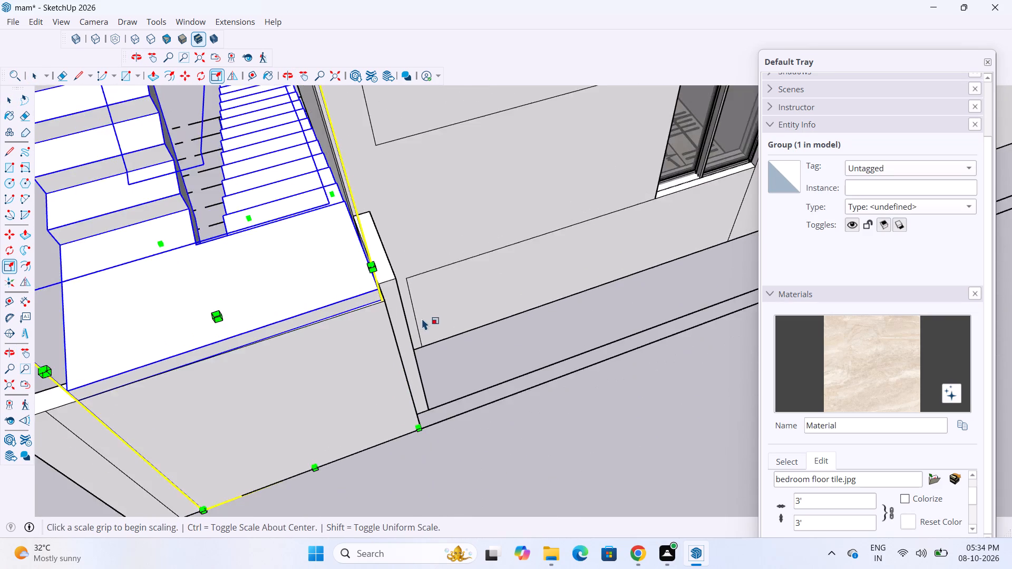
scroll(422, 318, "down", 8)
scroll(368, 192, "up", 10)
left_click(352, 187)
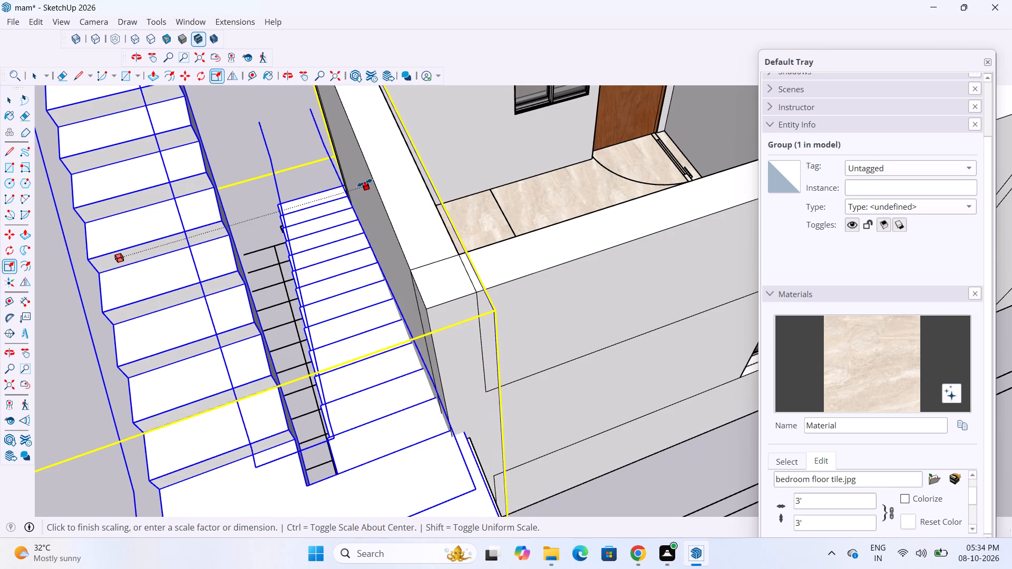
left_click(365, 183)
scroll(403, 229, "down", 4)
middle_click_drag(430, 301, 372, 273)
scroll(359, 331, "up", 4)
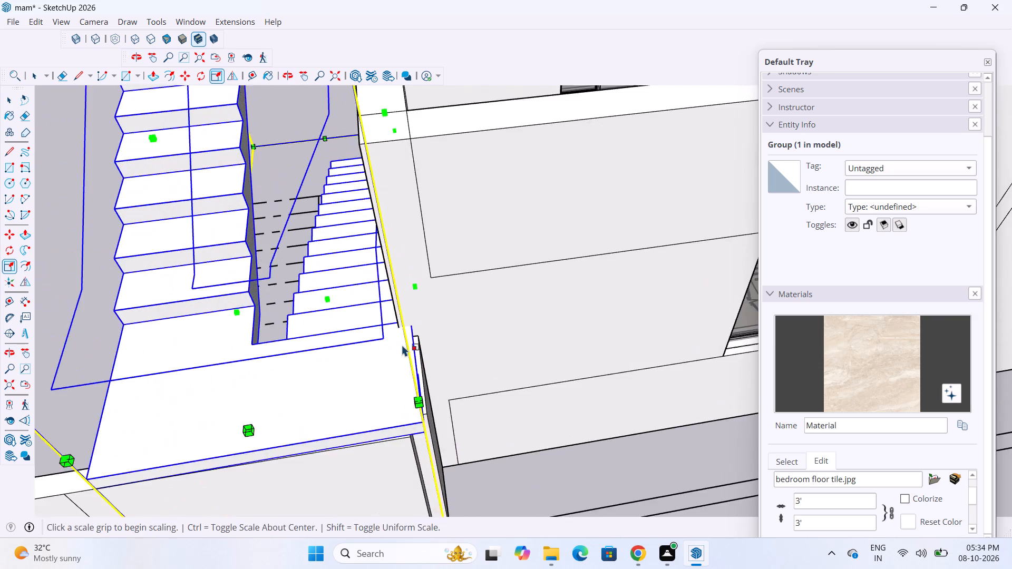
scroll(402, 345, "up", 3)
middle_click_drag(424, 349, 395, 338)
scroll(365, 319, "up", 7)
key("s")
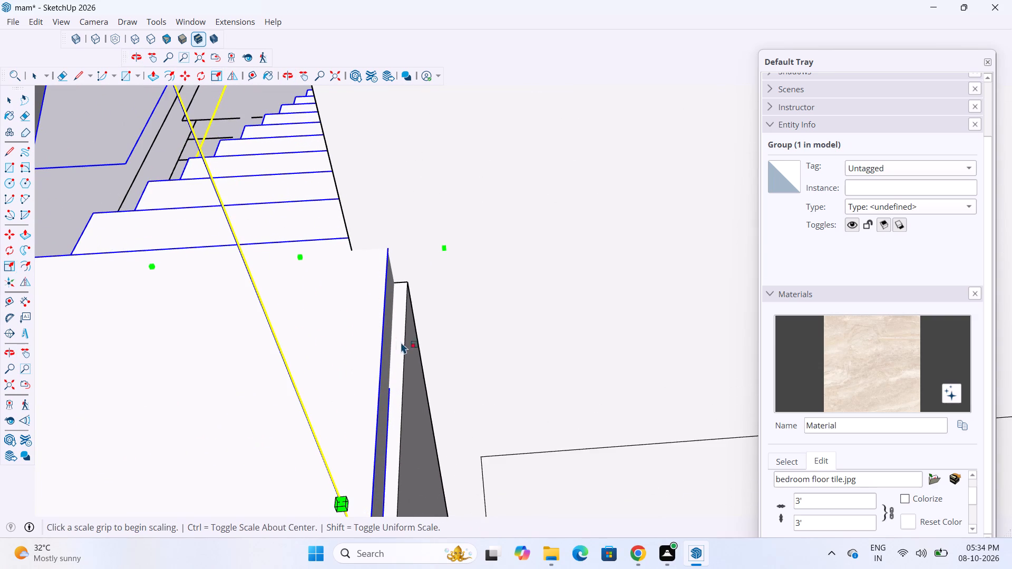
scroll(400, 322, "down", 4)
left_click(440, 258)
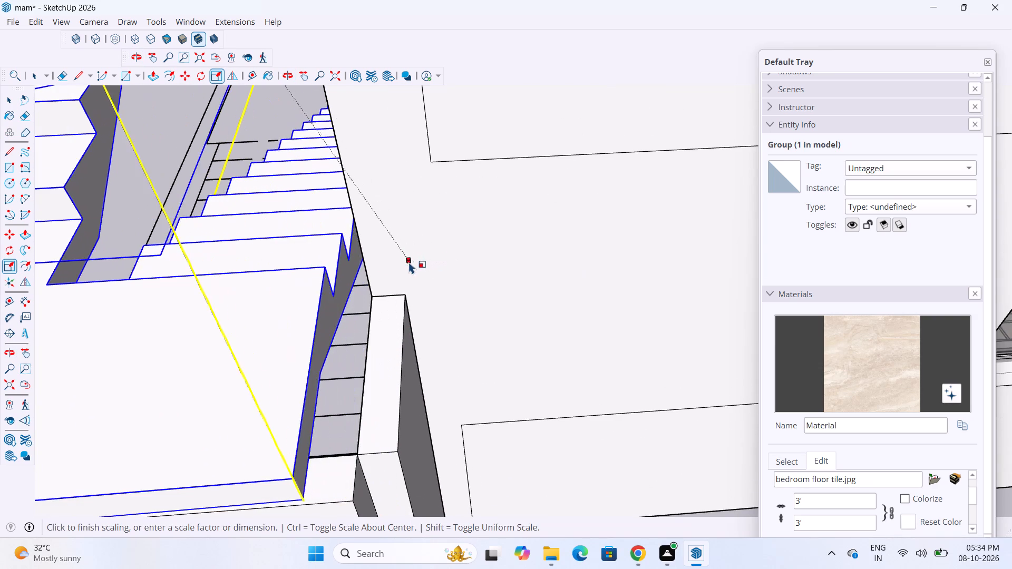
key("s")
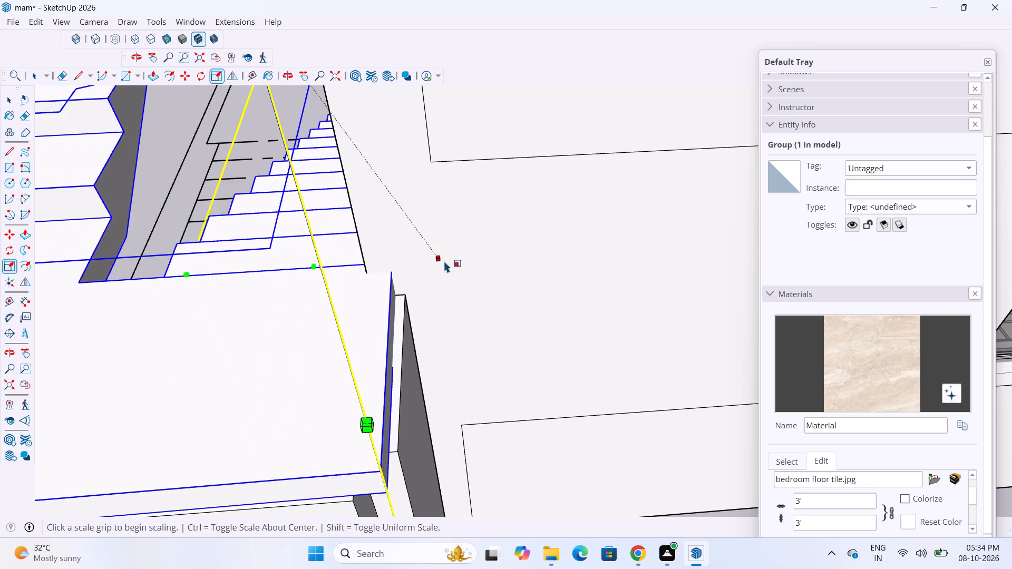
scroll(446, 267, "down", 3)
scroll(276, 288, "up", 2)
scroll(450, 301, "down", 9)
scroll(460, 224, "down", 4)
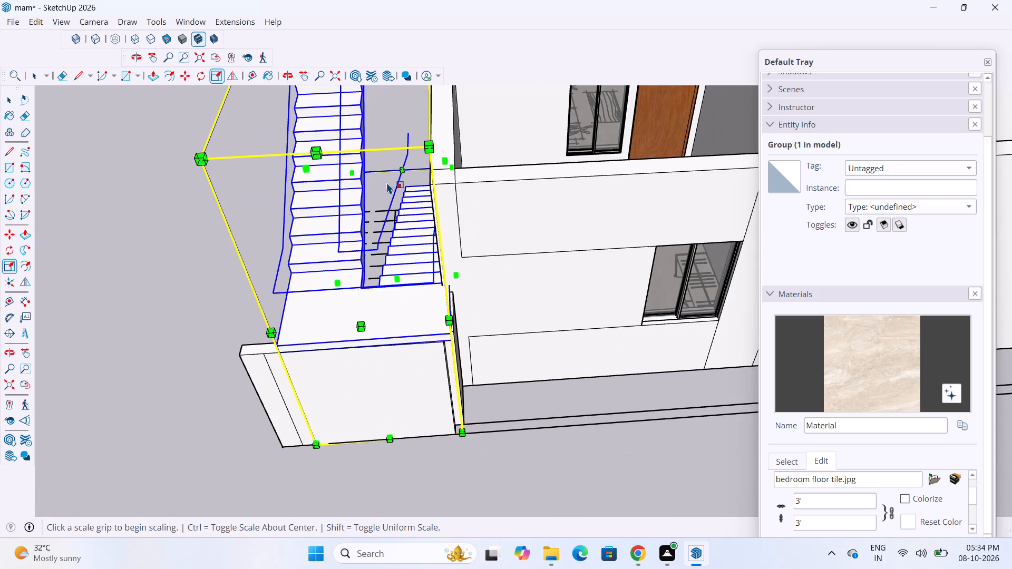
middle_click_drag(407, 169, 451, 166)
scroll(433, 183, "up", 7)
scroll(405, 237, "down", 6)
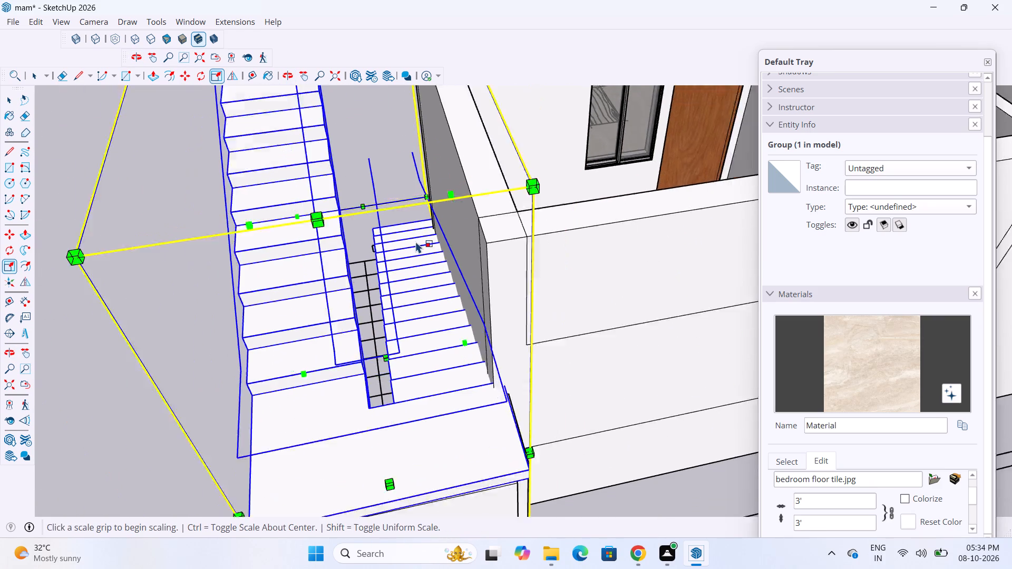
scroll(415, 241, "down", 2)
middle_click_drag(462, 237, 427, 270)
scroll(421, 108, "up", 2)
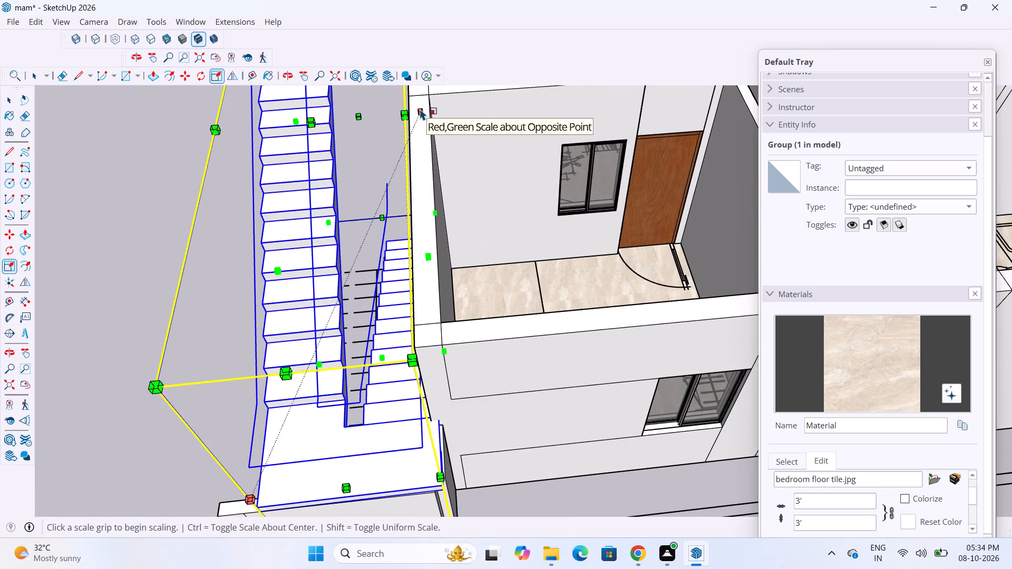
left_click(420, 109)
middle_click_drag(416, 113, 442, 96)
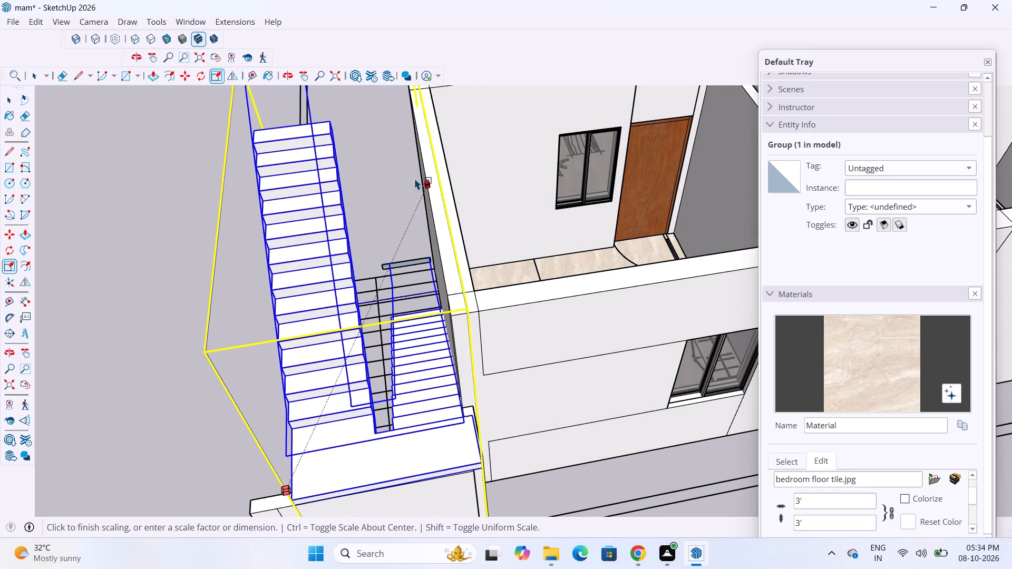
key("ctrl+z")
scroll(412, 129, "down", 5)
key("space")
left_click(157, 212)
Examine the foot of the staircase around its lowest riser and the corner of the adjoining house wall.
scroll(333, 260, "up", 2)
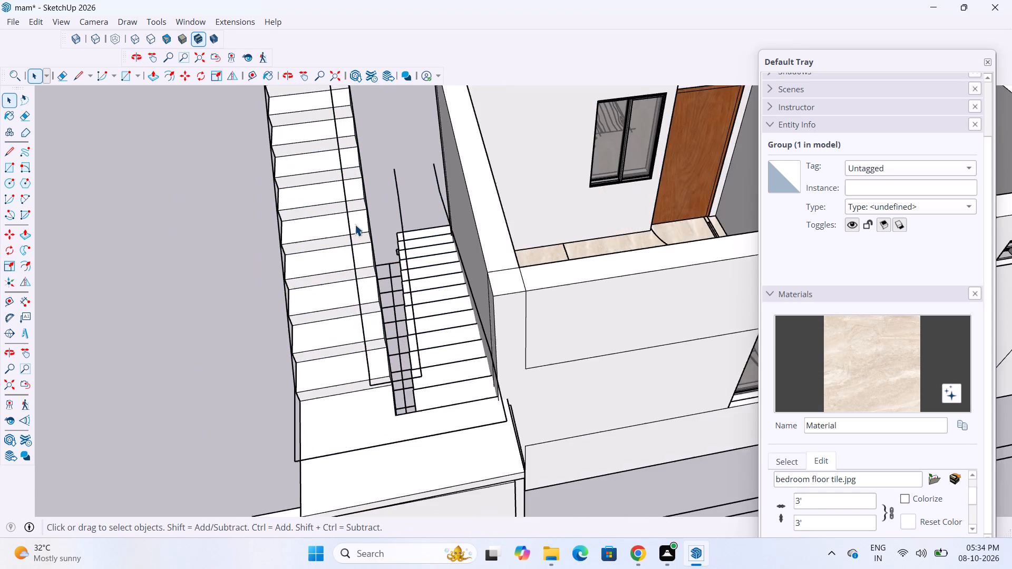
scroll(355, 224, "up", 2)
middle_click_drag(384, 219, 877, 169)
scroll(445, 279, "down", 3)
scroll(476, 389, "up", 1)
middle_click_drag(476, 389, 503, 312)
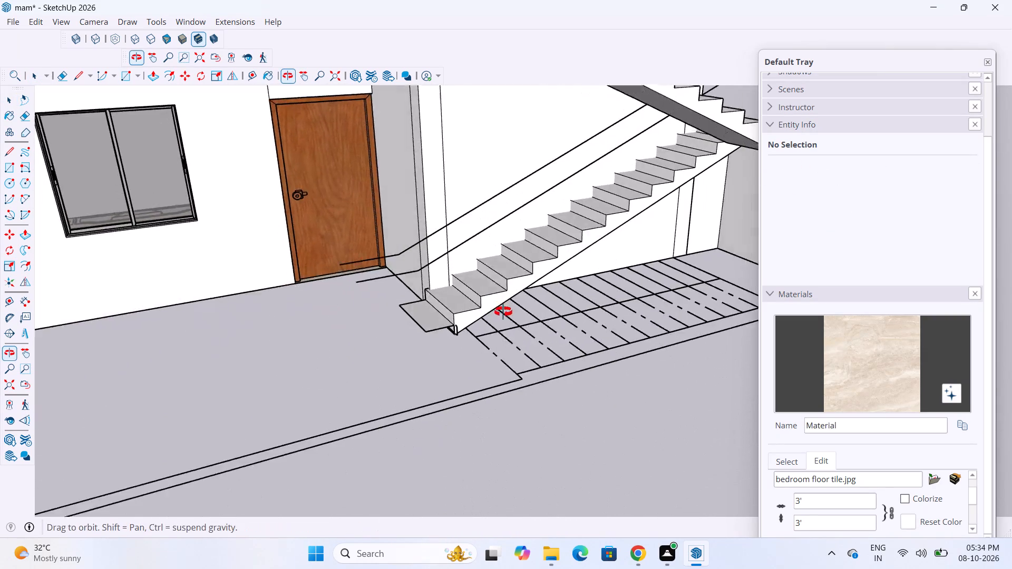
middle_click_drag(503, 312, 510, 305)
scroll(482, 318, "up", 20)
scroll(482, 318, "up", 5)
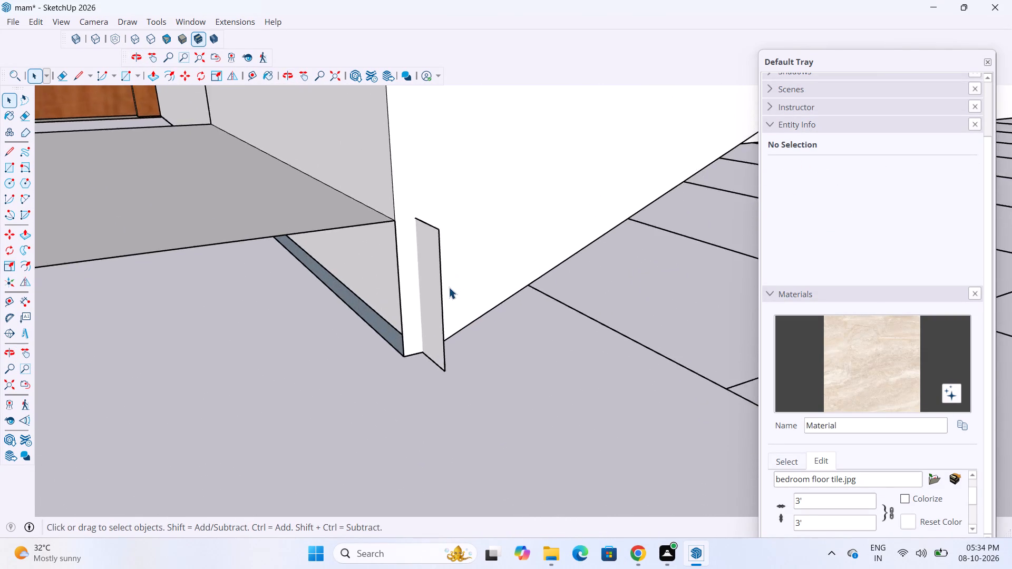
scroll(449, 287, "up", 5)
scroll(475, 293, "down", 5)
middle_click_drag(473, 302, 562, 206)
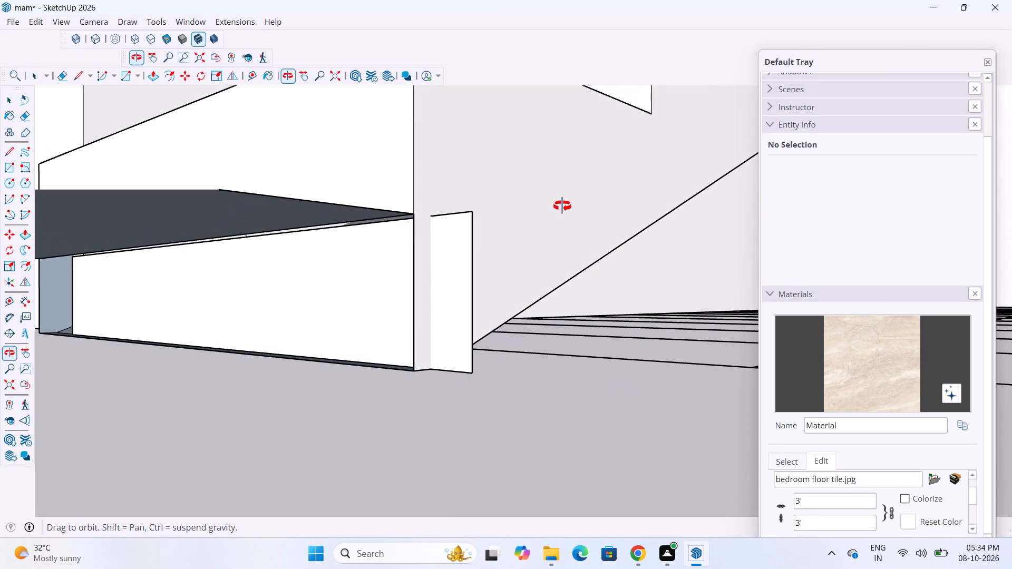
middle_click_drag(562, 206, 702, 262)
scroll(717, 259, "up", 1)
scroll(714, 258, "down", 3)
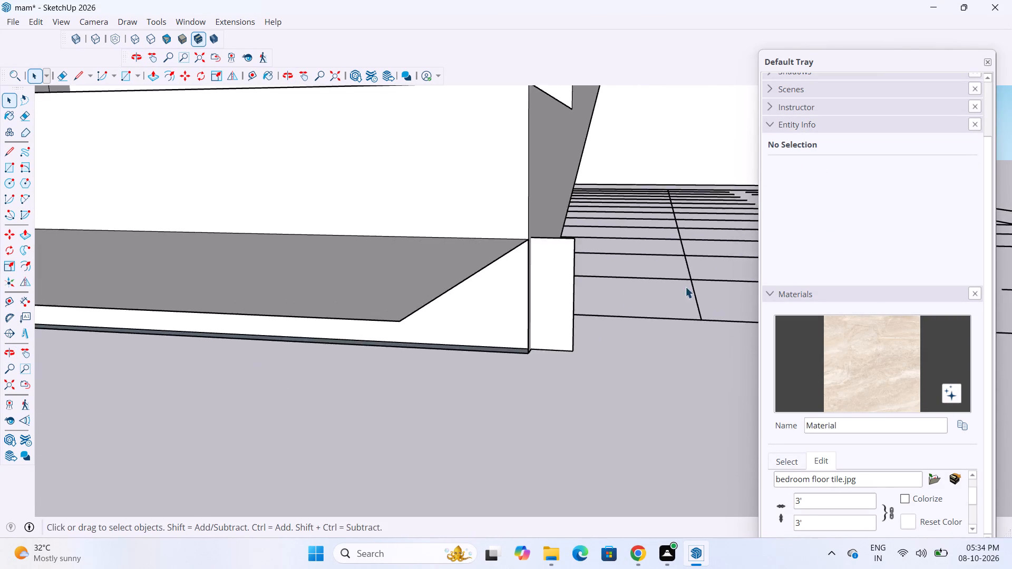
scroll(685, 287, "down", 6)
middle_click_drag(549, 253, 681, 236)
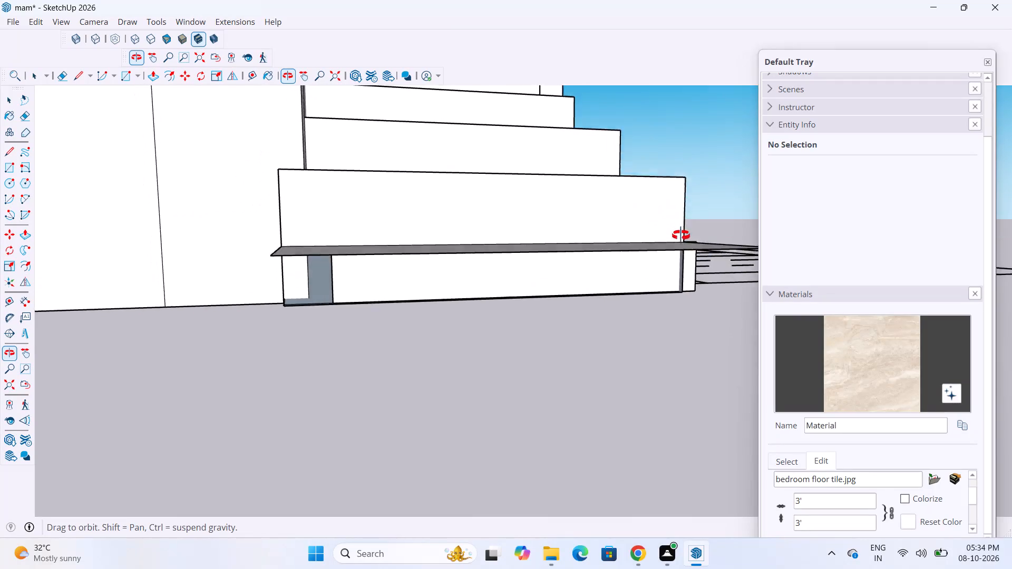
middle_click_drag(681, 236, 655, 318)
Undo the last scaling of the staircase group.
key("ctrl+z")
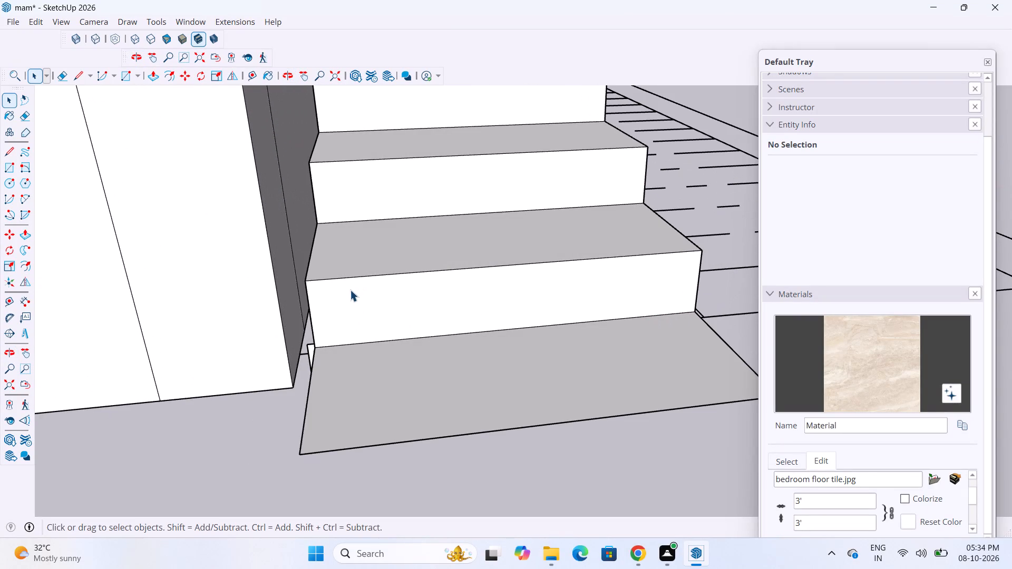
Delete the vertical edge of the loose face protruding past the staircase's wall-side edge below the lowest tread.
scroll(350, 290, "up", 2)
middle_click_drag(351, 287, 410, 272)
scroll(355, 389, "up", 3)
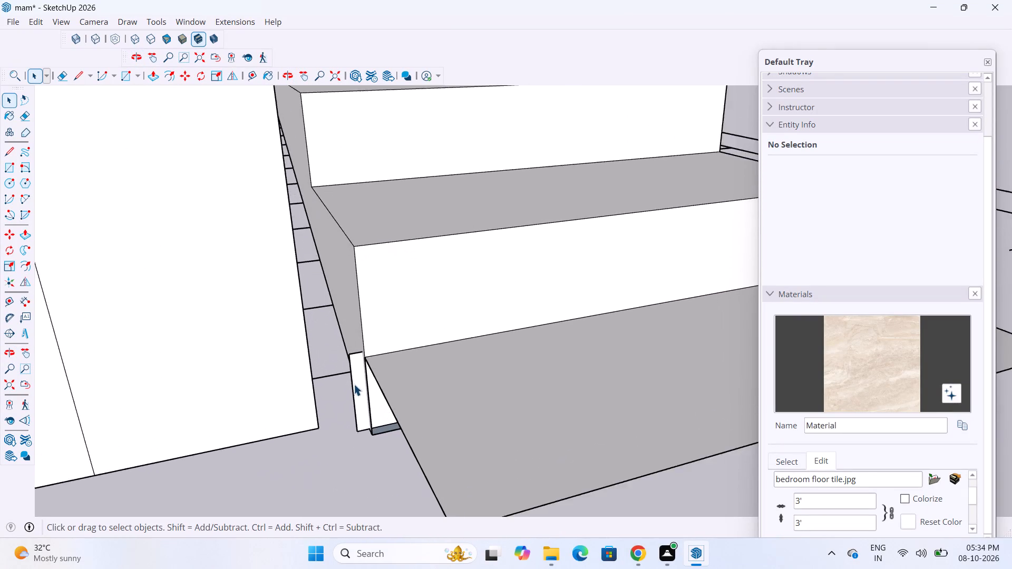
scroll(354, 384, "up", 8)
middle_click_drag(377, 306, 374, 281)
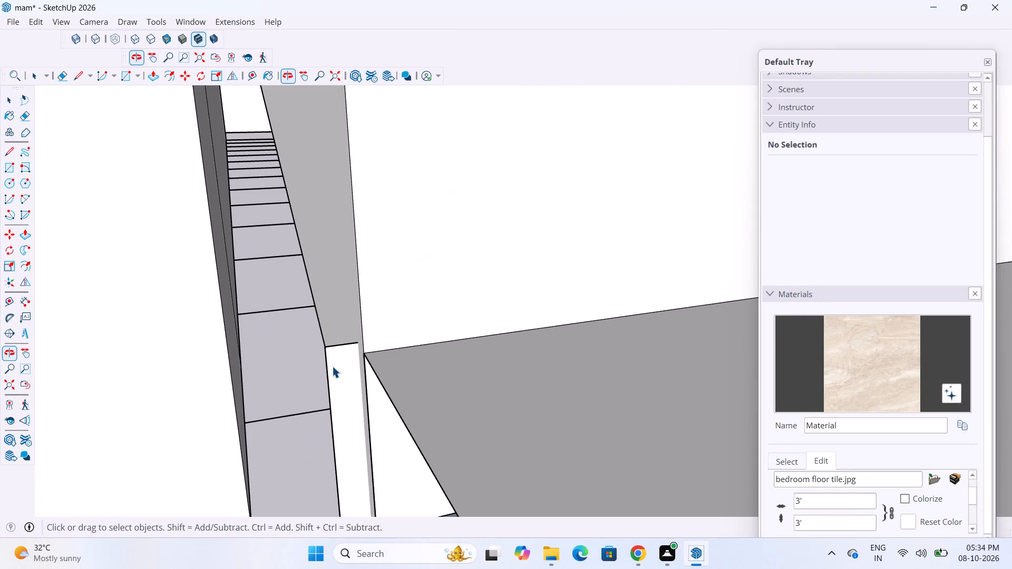
left_click(332, 366)
scroll(332, 366, "up", 5)
scroll(372, 294, "down", 9)
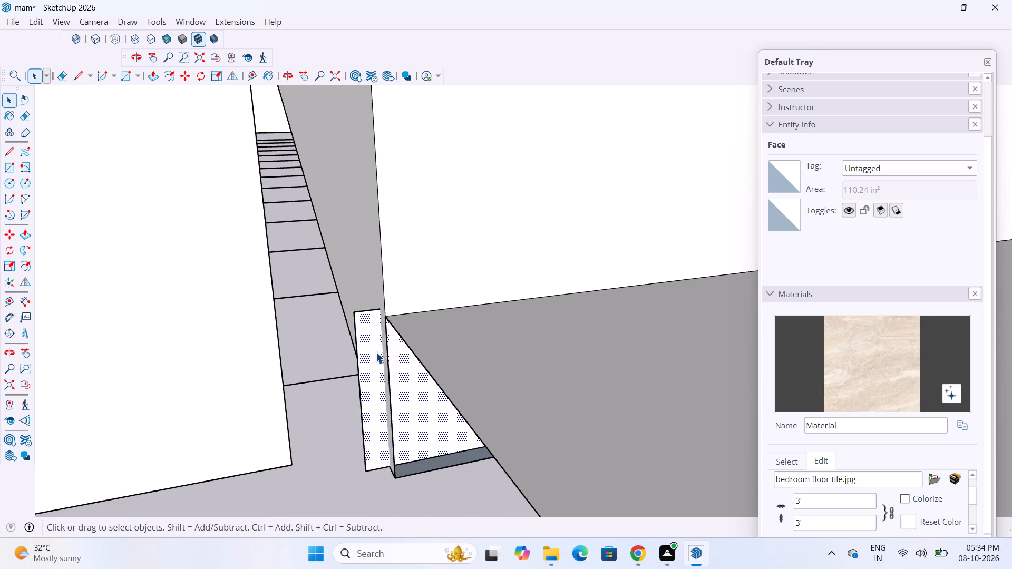
scroll(372, 354, "up", 3)
scroll(360, 302, "down", 5)
scroll(377, 337, "up", 2)
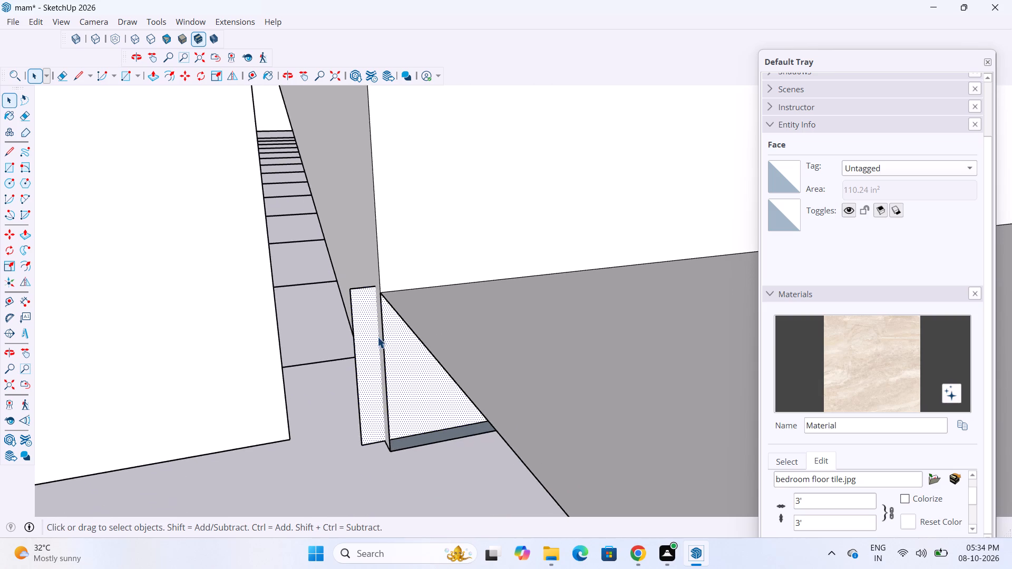
middle_click_drag(378, 337, 444, 280)
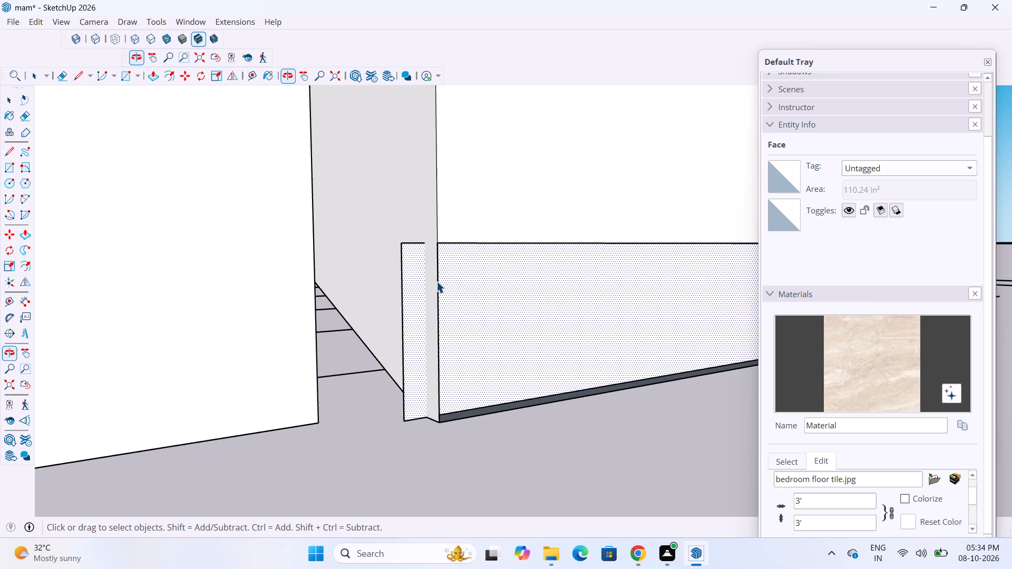
left_click(402, 276)
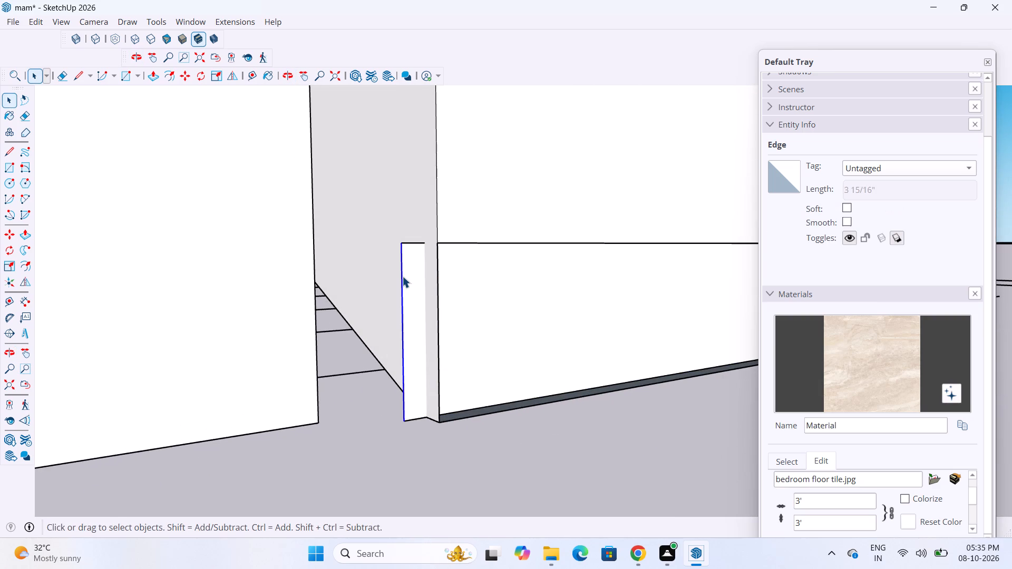
key("Delete")
Delete the leftover long horizontal edge running beneath the lowest tread past the staircase's side.
scroll(402, 276, "down", 4)
scroll(440, 307, "up", 2)
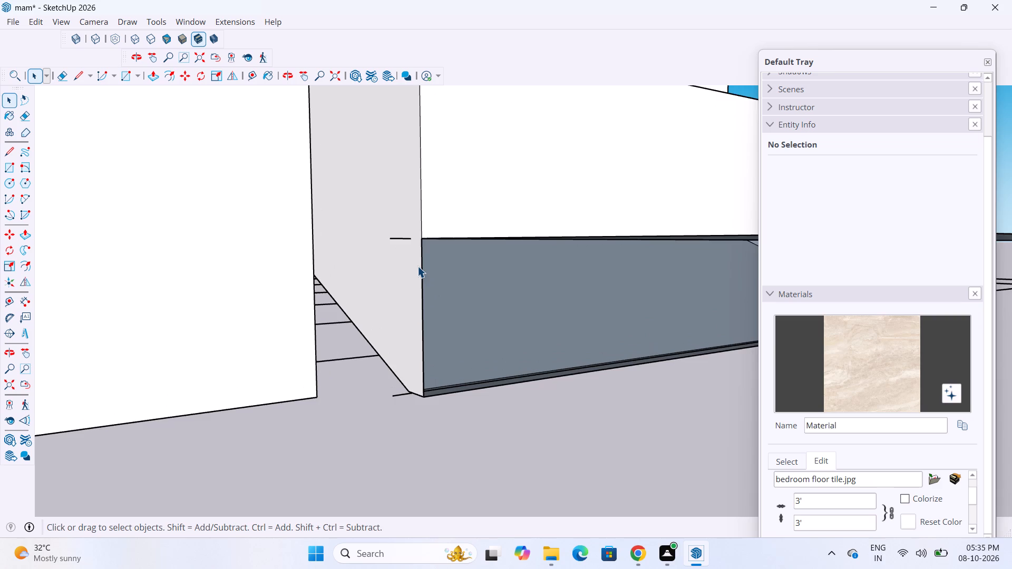
scroll(373, 264, "down", 3)
middle_click_drag(444, 255, 405, 228)
scroll(349, 188, "up", 6)
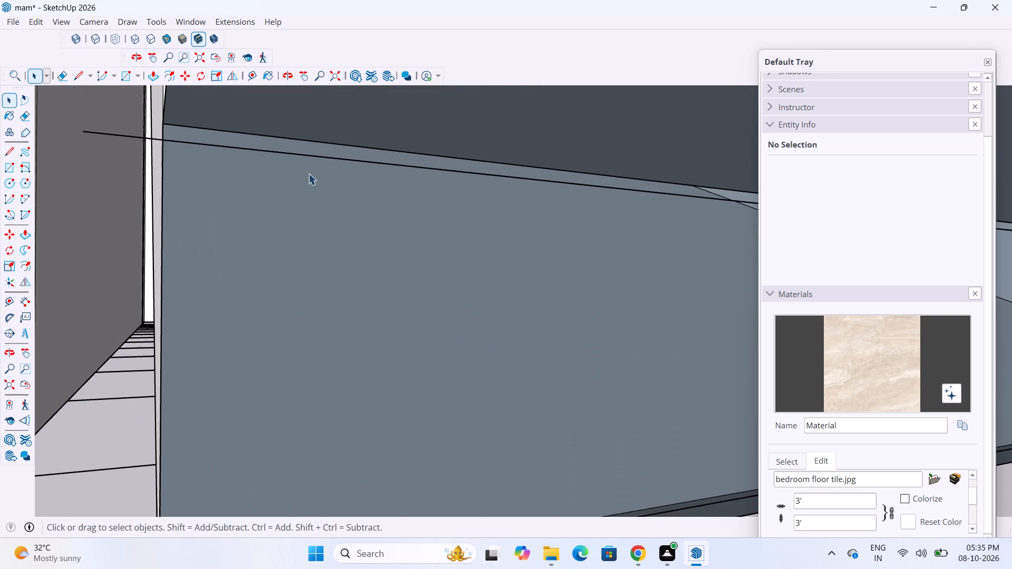
left_click(123, 136)
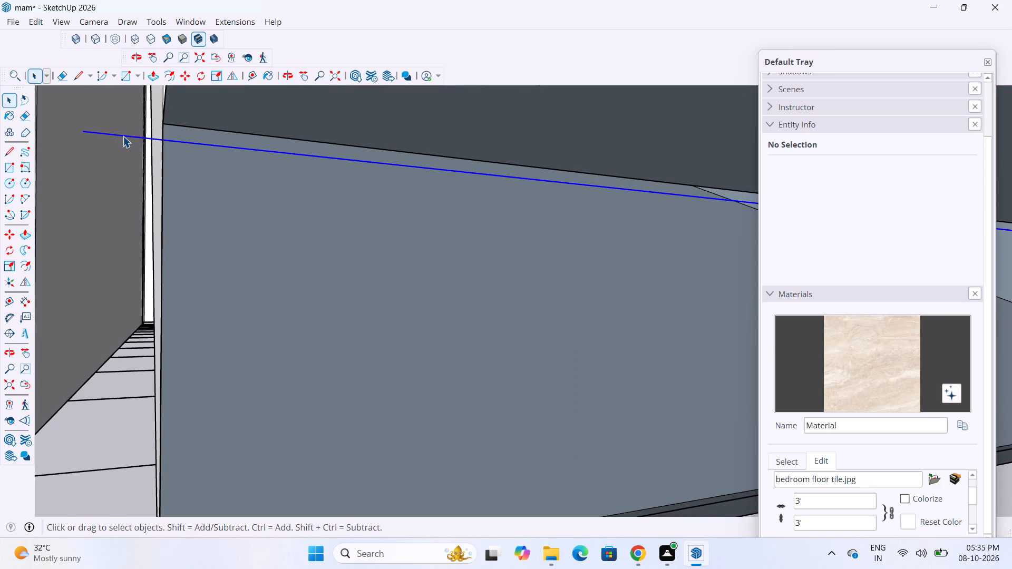
key("Delete")
Draw a rectangle below the lowest tread, from its inner wall-side corner to the opposite base corner of the staircase.
scroll(124, 135, "down", 3)
middle_click_drag(232, 215, 239, 231)
scroll(235, 219, "down", 1)
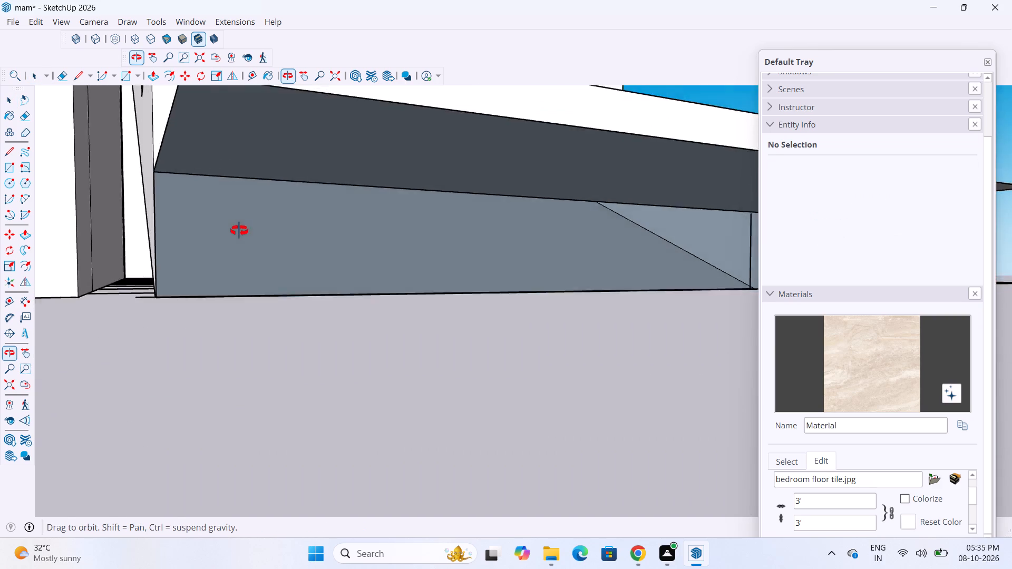
middle_click_drag(239, 231, 248, 241)
key("r")
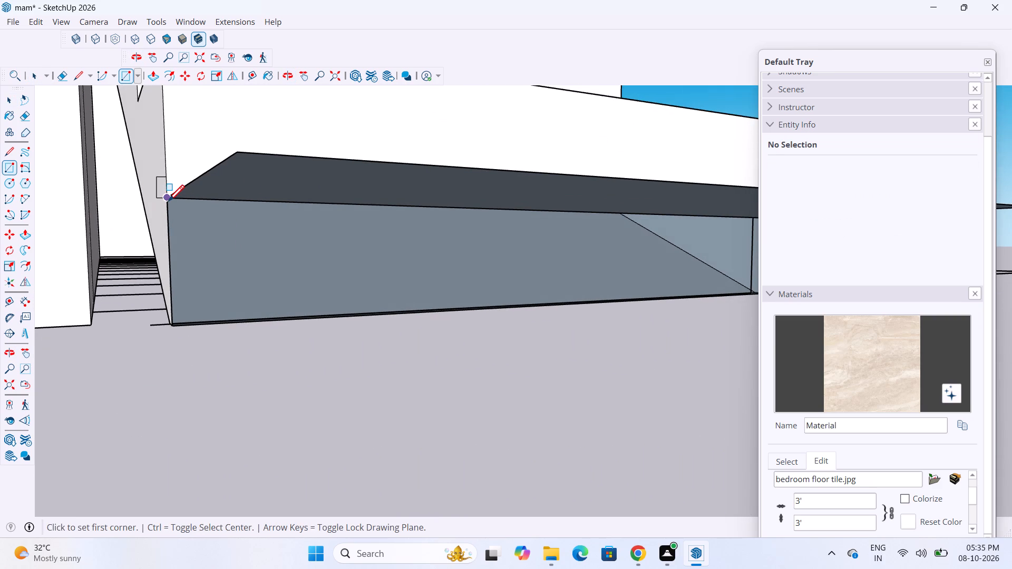
left_click(168, 203)
scroll(391, 262, "down", 4)
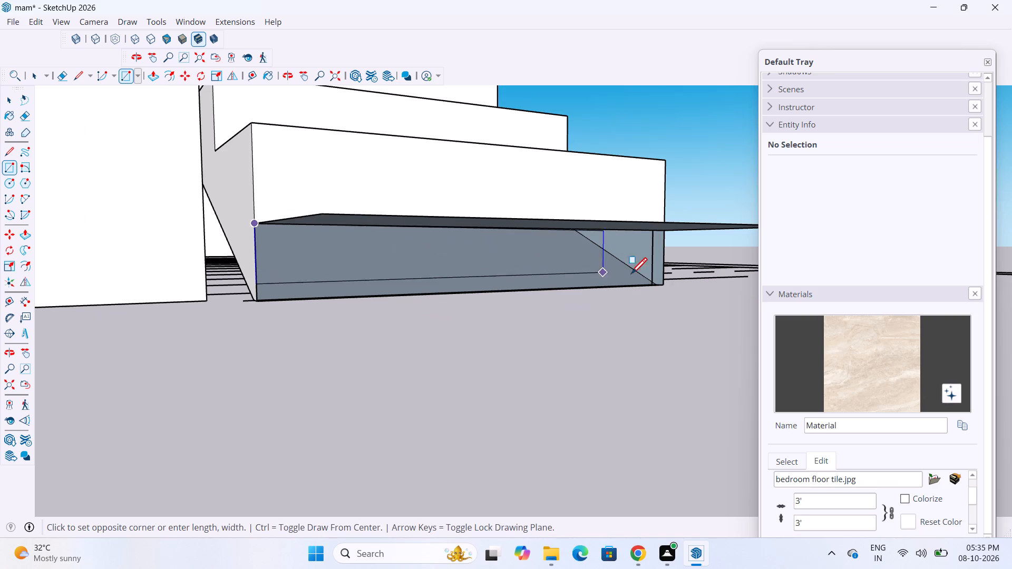
scroll(666, 287, "up", 5)
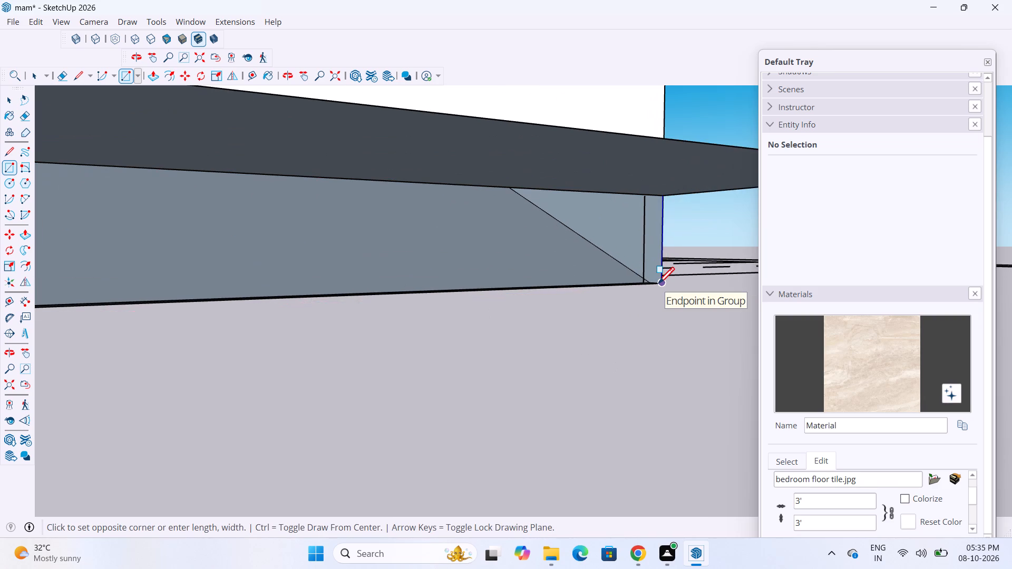
left_click(658, 285)
key("space")
Delete the short stray edge protruding at ground level from the new rectangle's wall-side corner.
scroll(654, 292, "down", 9)
middle_click_drag(647, 302, 613, 320)
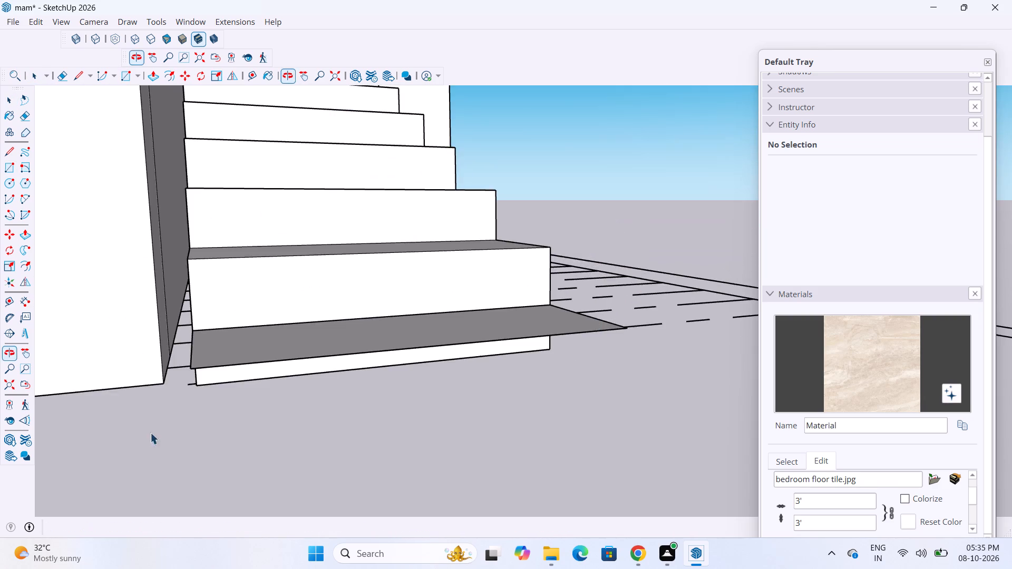
scroll(53, 436, "up", 9)
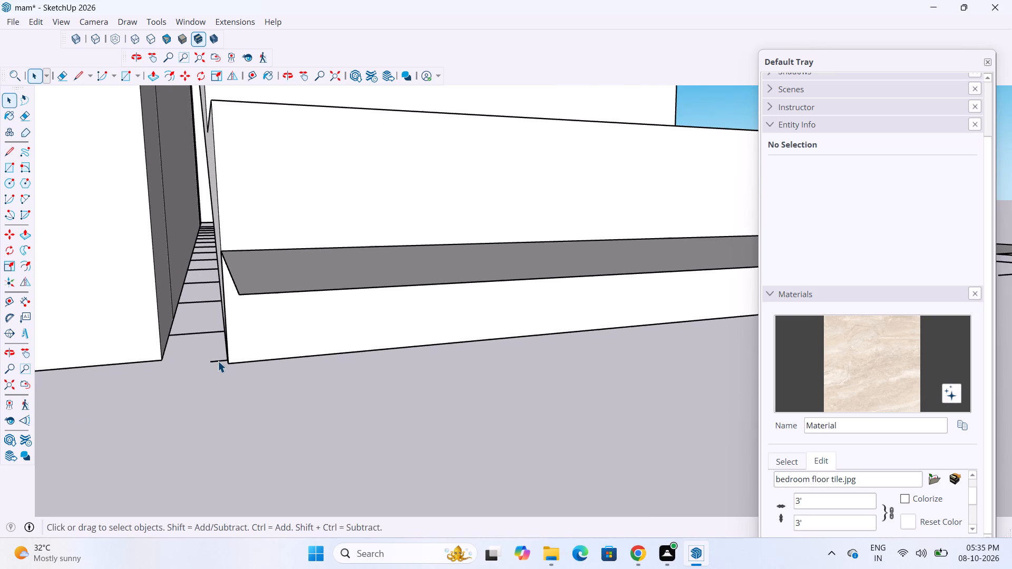
left_click(218, 361)
key("Delete")
Open the staircase group and Push/Pull the lowest tread down to the base corner of the rectangle behind it, then close the group.
scroll(222, 369, "down", 4)
middle_click_drag(294, 370, 245, 379)
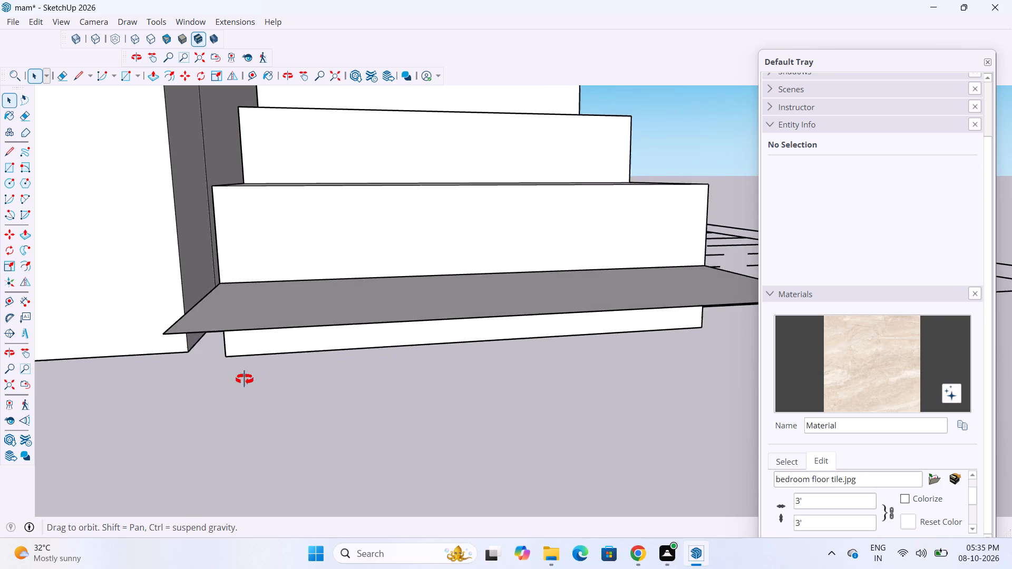
middle_click_drag(245, 379, 244, 379)
scroll(238, 368, "down", 8)
scroll(519, 338, "up", 1)
middle_click_drag(514, 337, 332, 372)
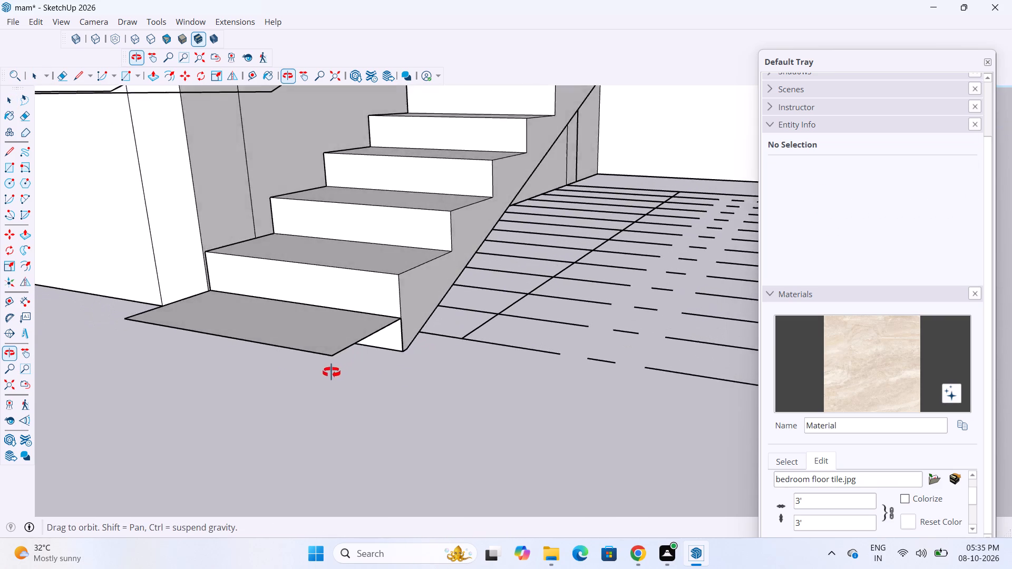
middle_click_drag(332, 372, 289, 389)
scroll(304, 364, "up", 9)
scroll(433, 310, "down", 4)
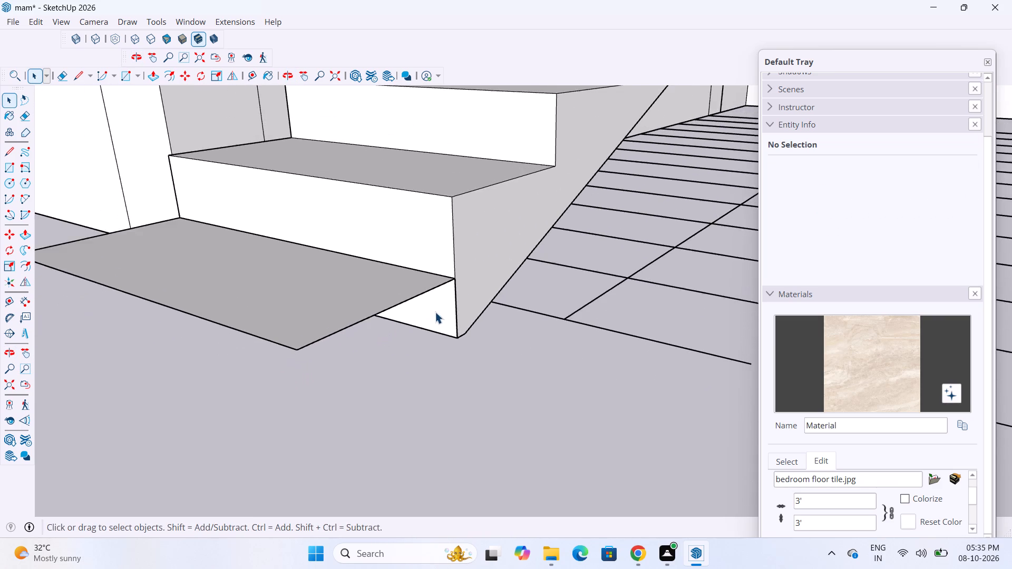
scroll(434, 313, "down", 4)
scroll(427, 333, "up", 6)
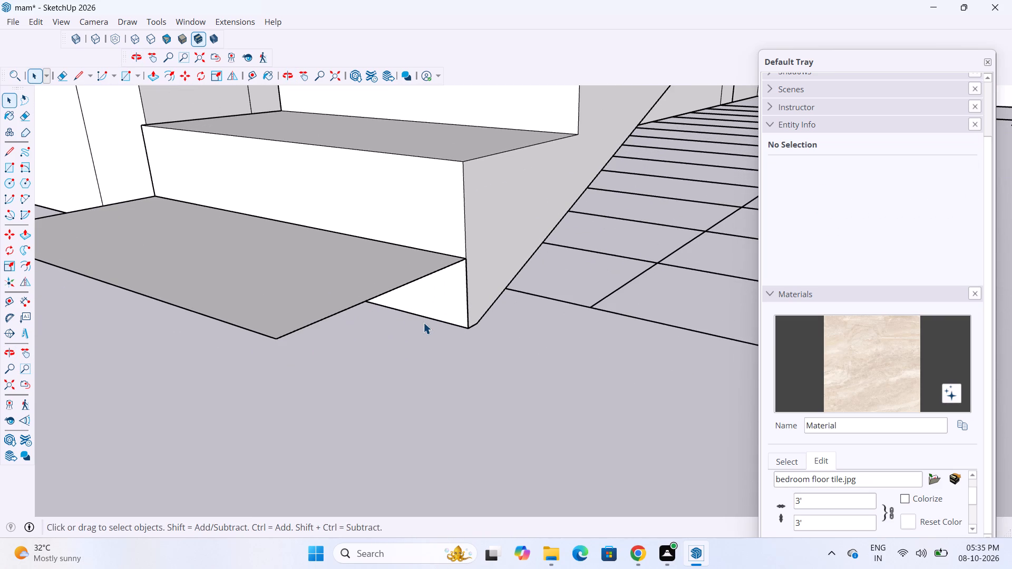
key("p")
key("space")
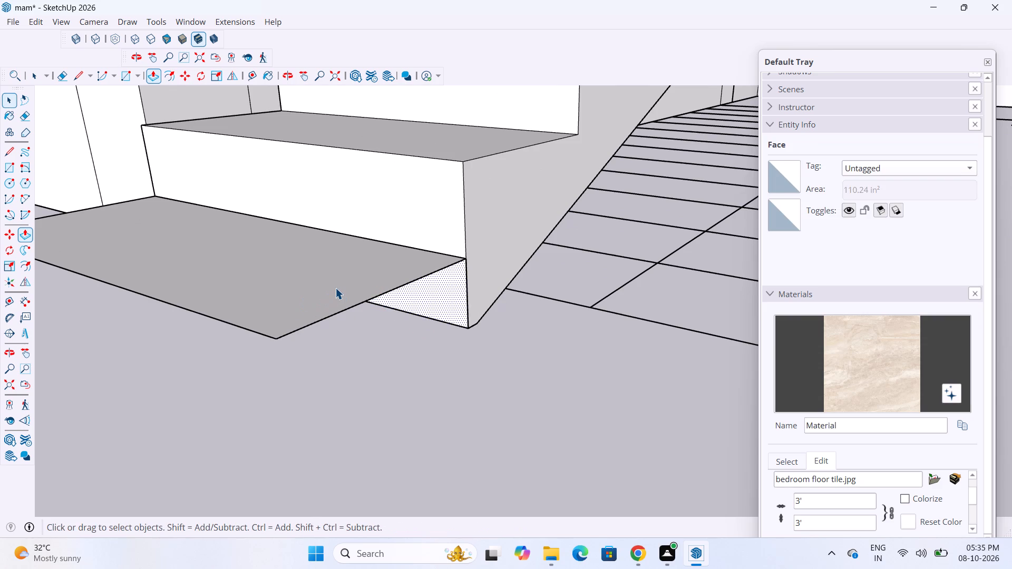
double_click(335, 288)
key("p")
left_click(336, 285)
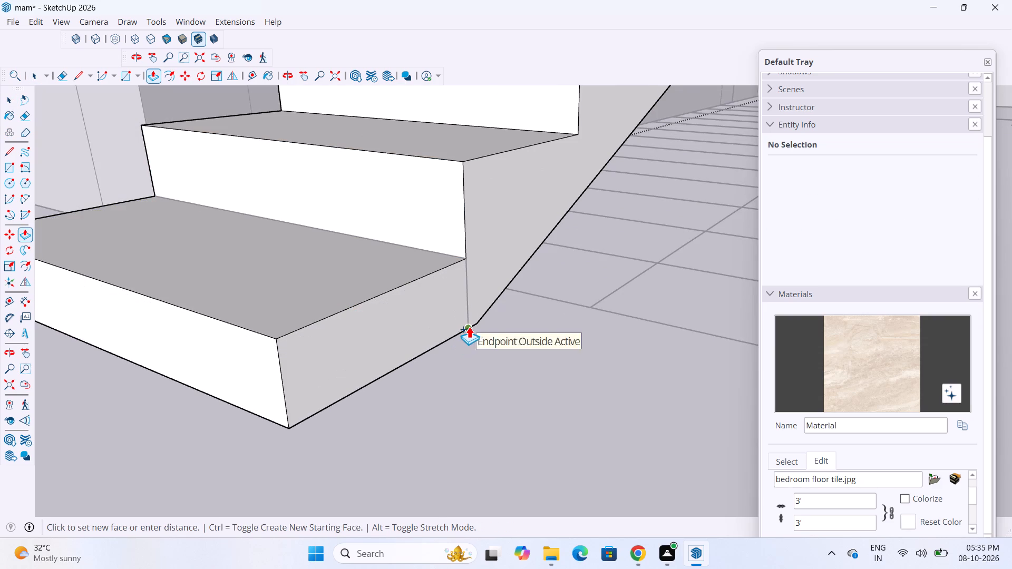
left_click(469, 326)
scroll(508, 315, "down", 4)
key("space")
left_click(495, 361)
scroll(513, 333, "down", 4)
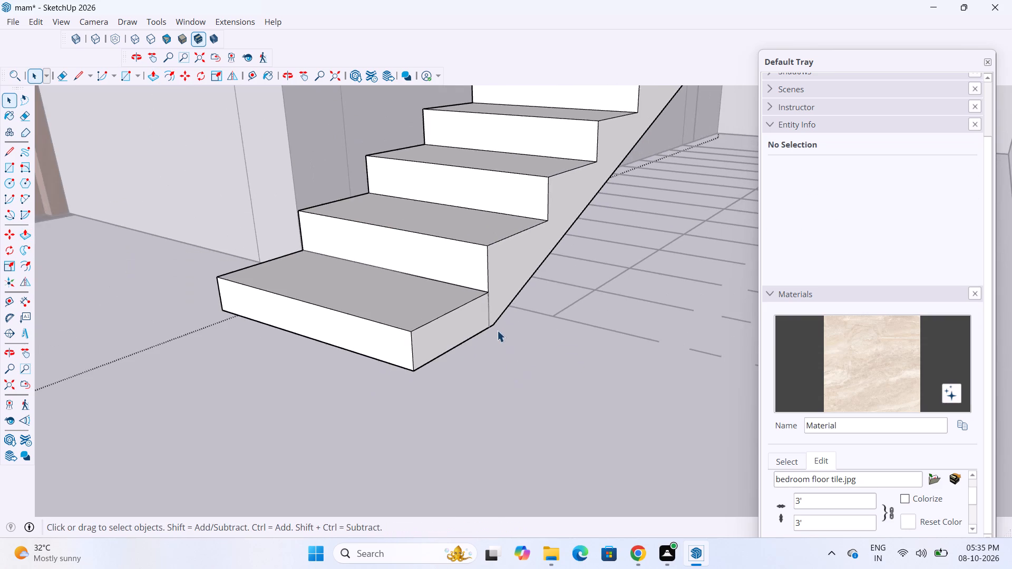
middle_click_drag(500, 329, 581, 339)
scroll(636, 317, "up", 6)
scroll(553, 318, "down", 4)
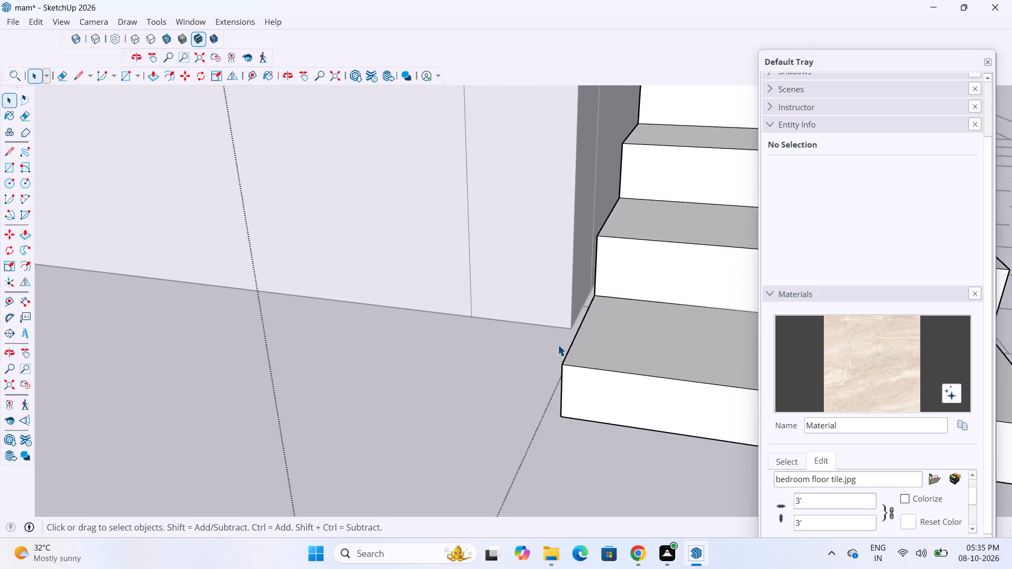
scroll(373, 347, "down", 4)
left_click(586, 456)
scroll(344, 380, "down", 10)
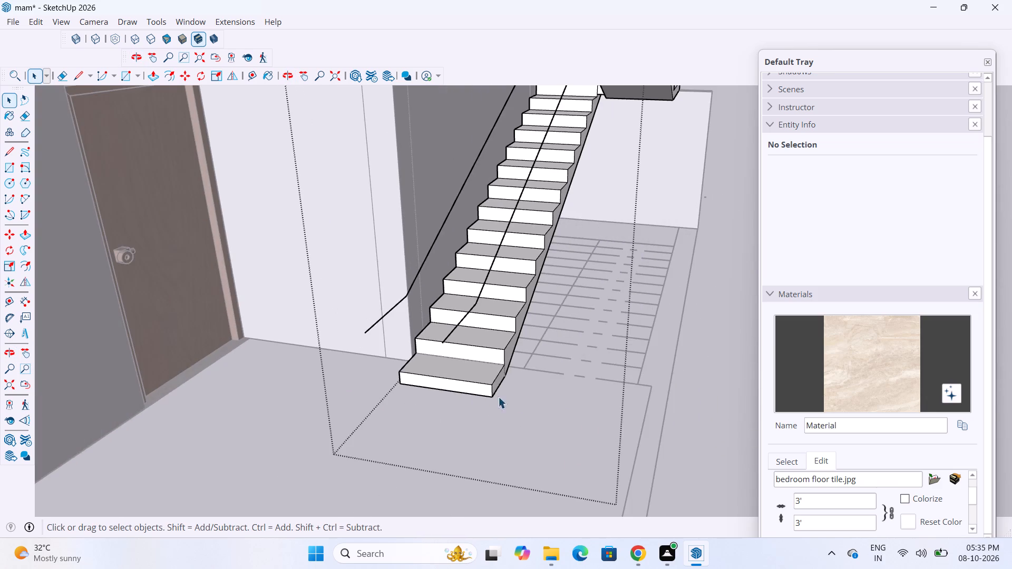
middle_click_drag(466, 395, 433, 395)
scroll(373, 388, "down", 4)
left_click(599, 420)
Move the staircase group sideways from its lowest wall-side corner toward the house wall to close the gap.
scroll(446, 388, "up", 2)
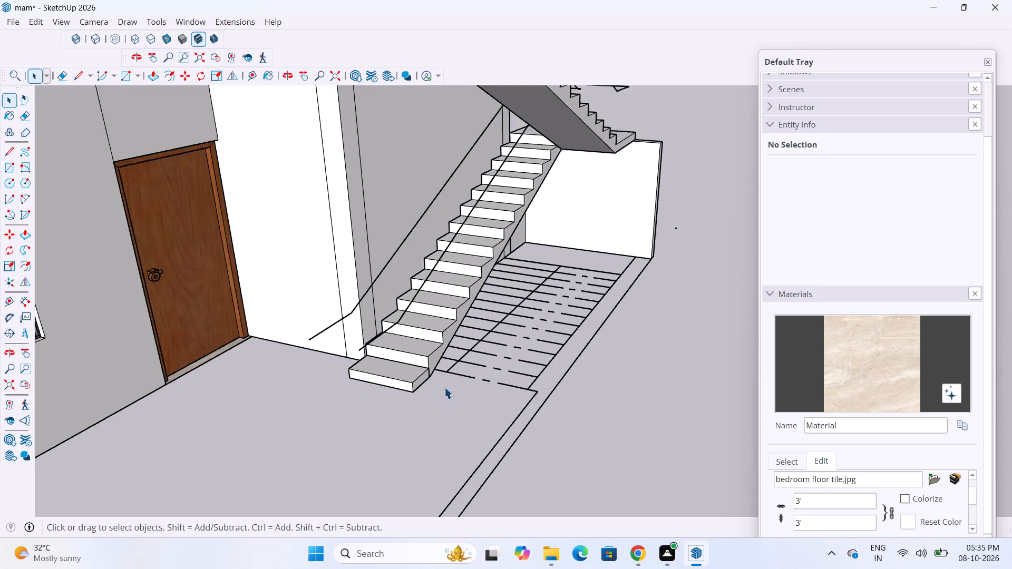
scroll(444, 387, "up", 14)
middle_click_drag(416, 372, 605, 371)
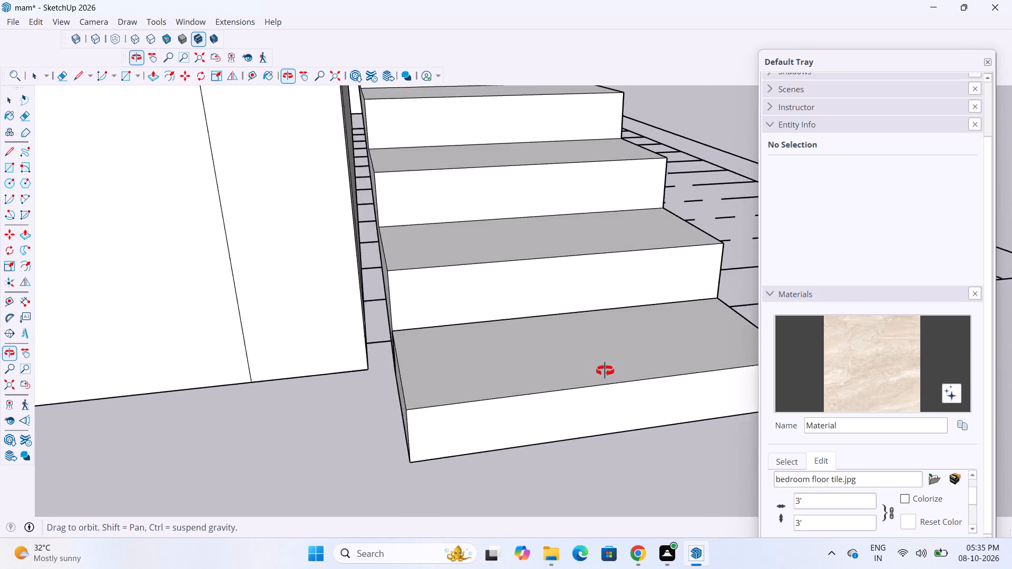
middle_click_drag(605, 371, 581, 377)
left_click(379, 393)
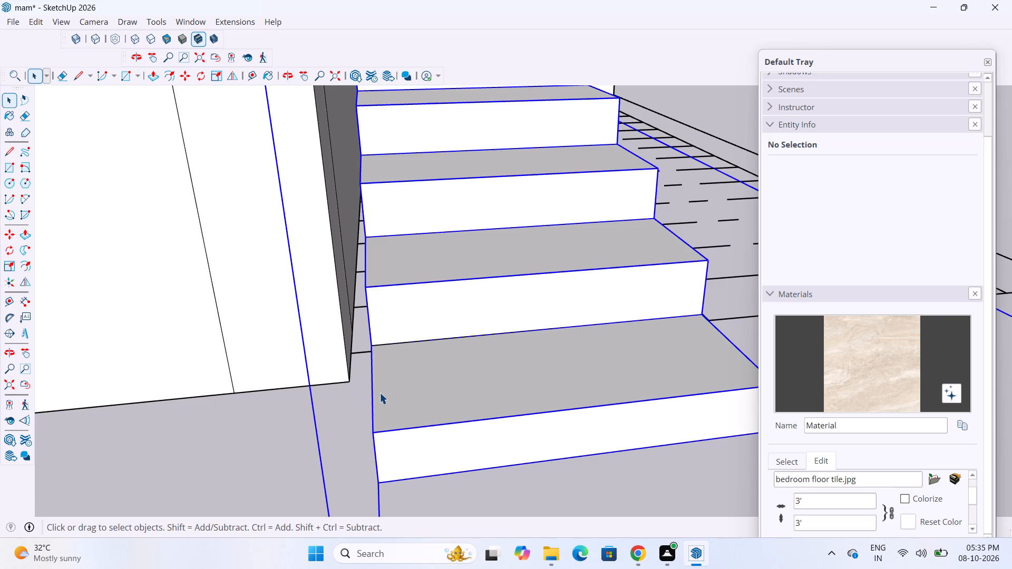
key("m")
scroll(393, 412, "up", 3)
scroll(401, 366, "down", 4)
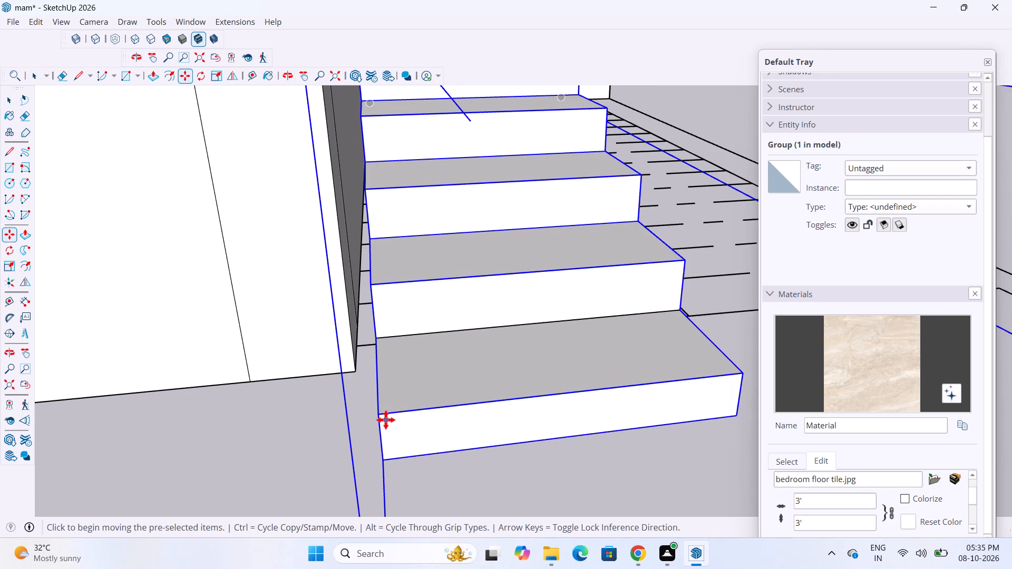
scroll(396, 419, "down", 17)
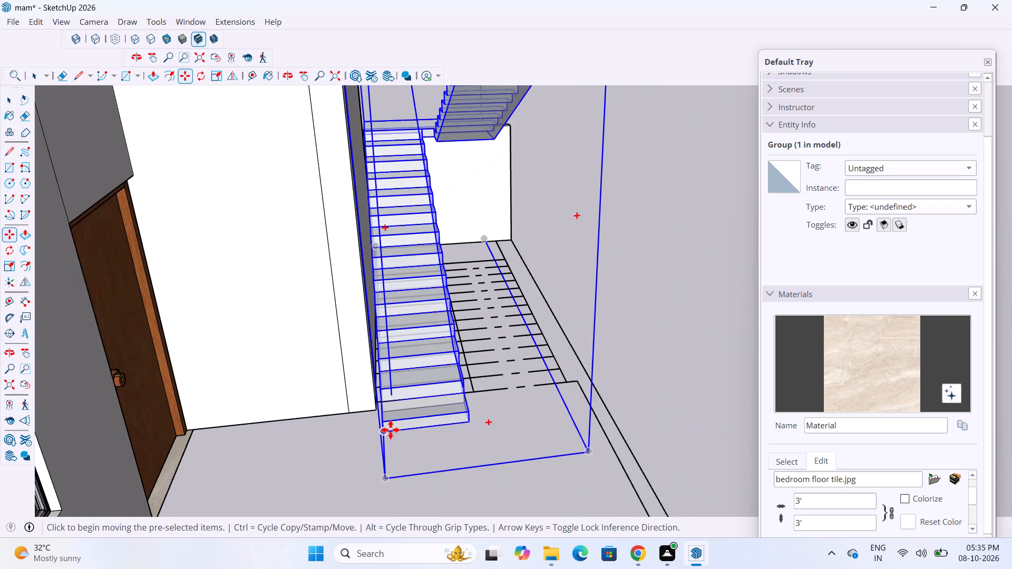
scroll(391, 430, "down", 5)
scroll(388, 443, "up", 19)
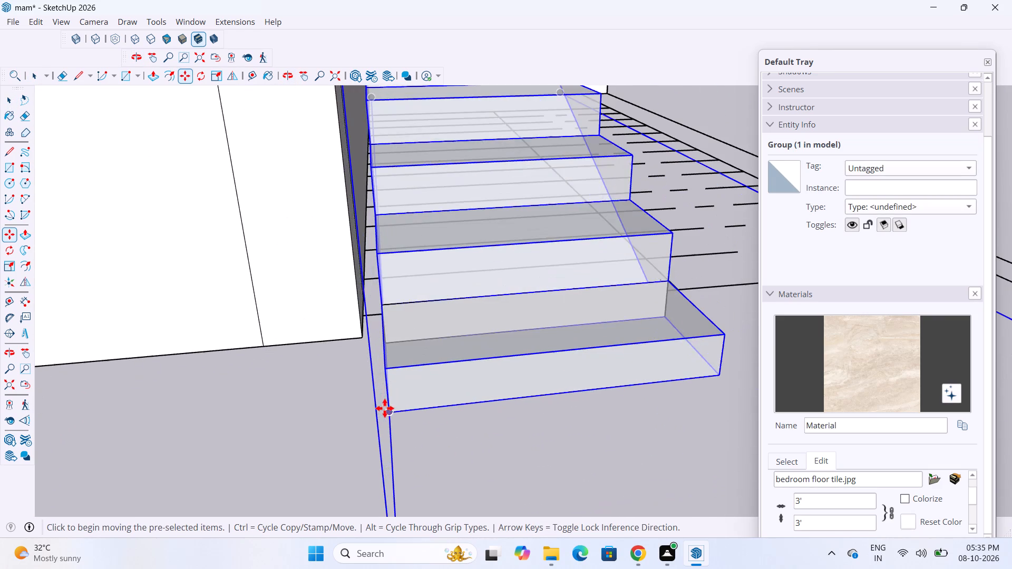
left_click(395, 414)
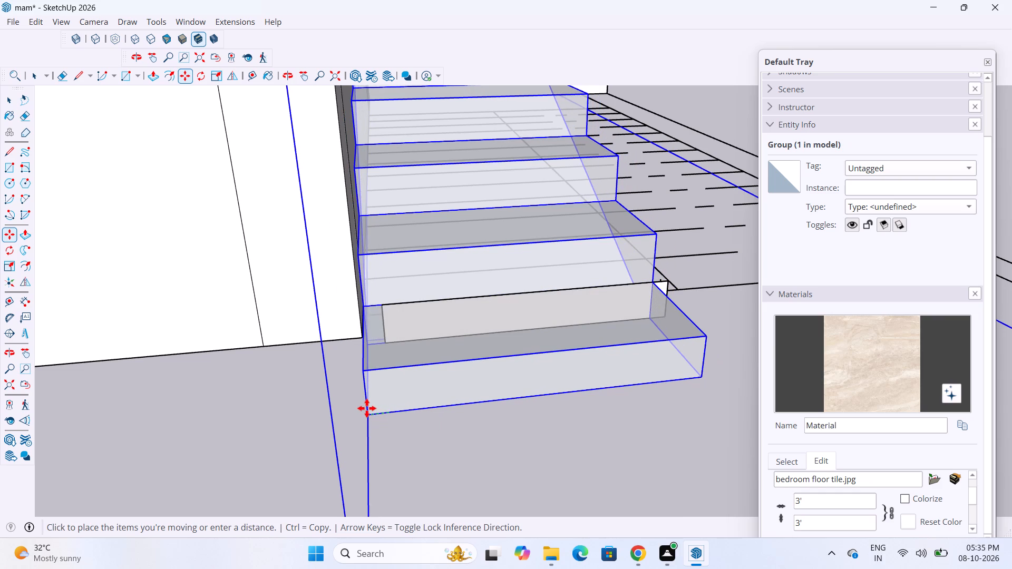
left_click(365, 408)
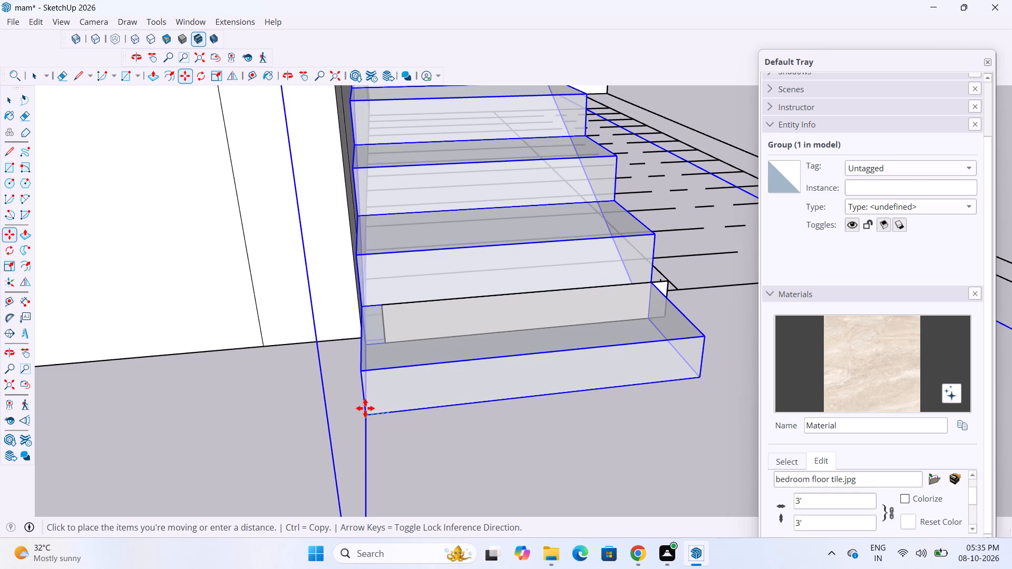
scroll(432, 410, "down", 20)
scroll(432, 410, "down", 6)
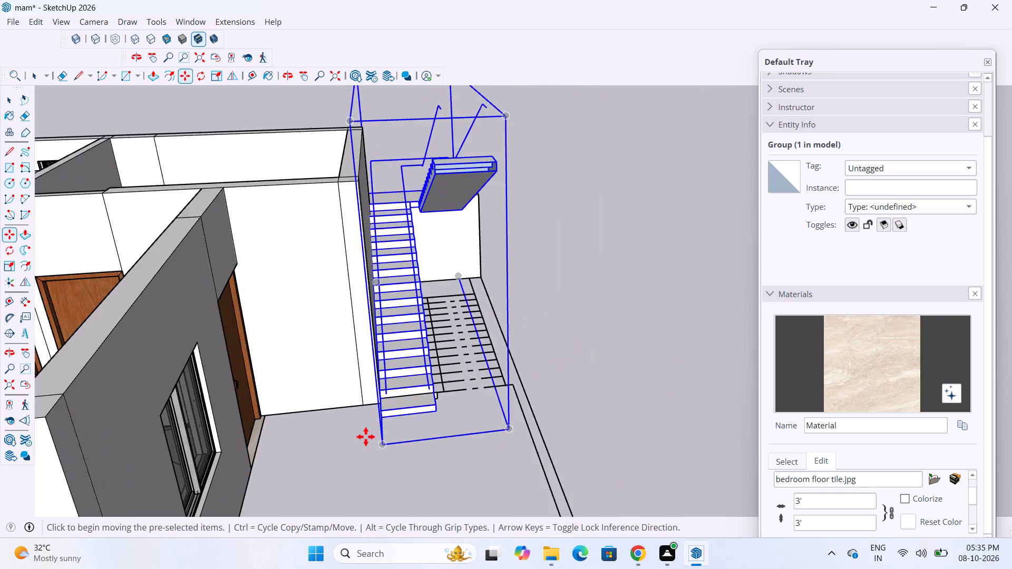
scroll(366, 437, "down", 3)
key("space")
left_click(563, 359)
Examine the staircase landing from above and outside, where it meets the low end wall and the house wall.
scroll(395, 271, "up", 6)
middle_click_drag(474, 264, 417, 307)
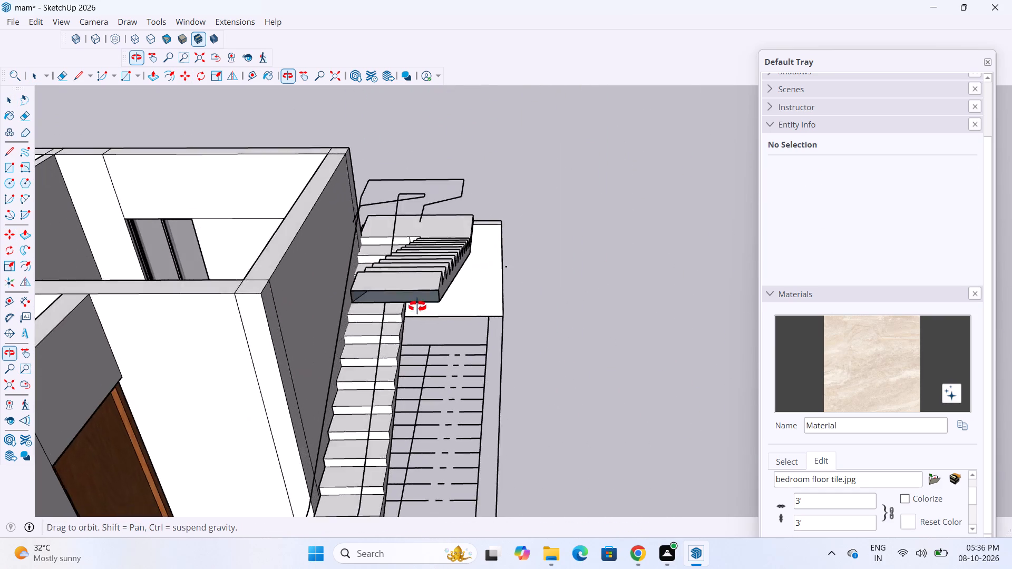
middle_click_drag(417, 307, 336, 351)
scroll(619, 116, "up", 6)
middle_click_drag(466, 264, 229, 303)
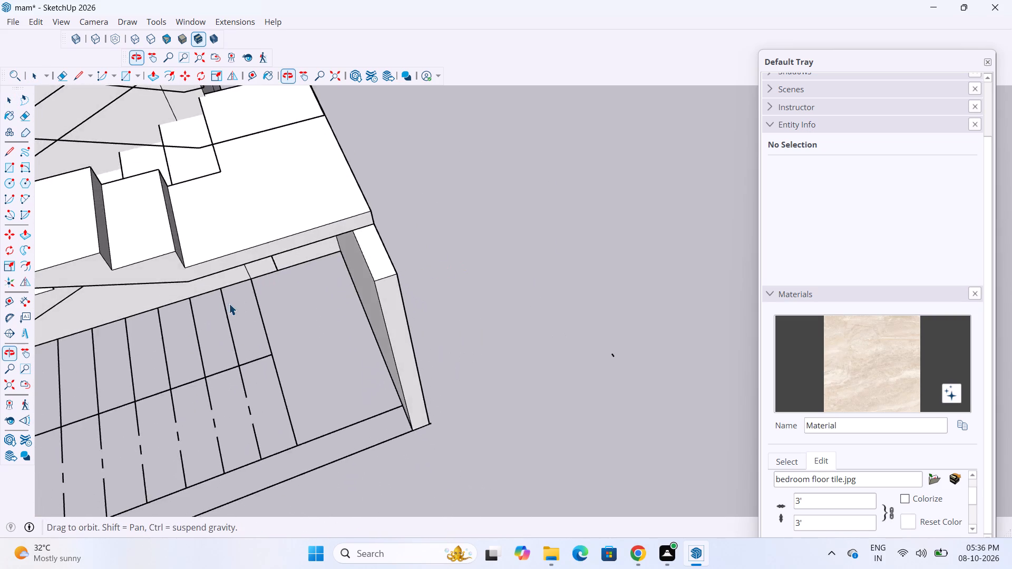
middle_click_drag(229, 303, 237, 307)
scroll(225, 321, "down", 4)
scroll(329, 264, "down", 2)
scroll(287, 210, "up", 3)
middle_click_drag(409, 224, 225, 317)
scroll(397, 229, "up", 1)
scroll(221, 206, "up", 3)
scroll(371, 323, "up", 1)
scroll(392, 385, "down", 5)
middle_click_drag(401, 411, 215, 375)
scroll(392, 406, "up", 1)
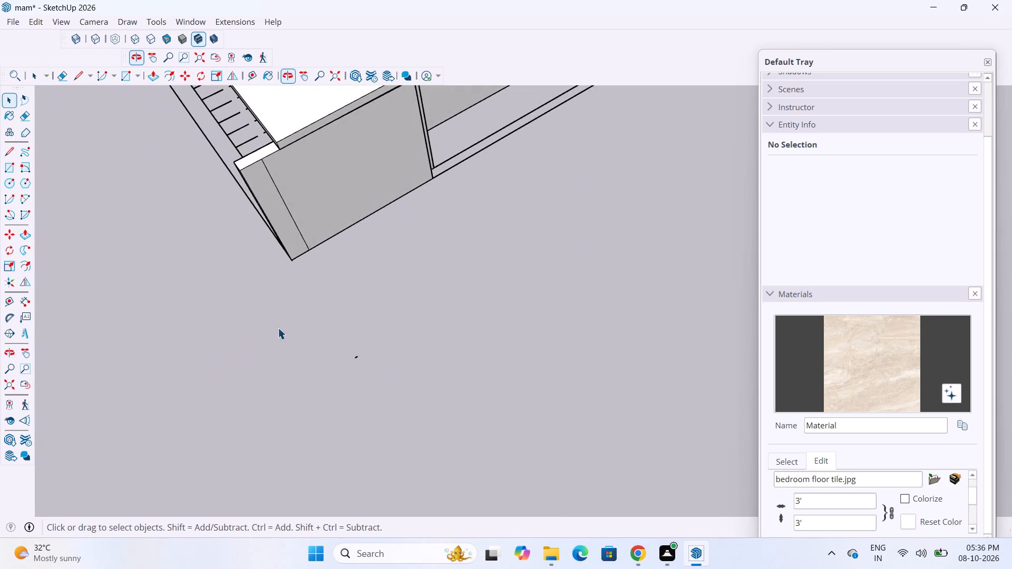
scroll(286, 364, "down", 8)
scroll(326, 265, "up", 9)
middle_click_drag(433, 305, 271, 324)
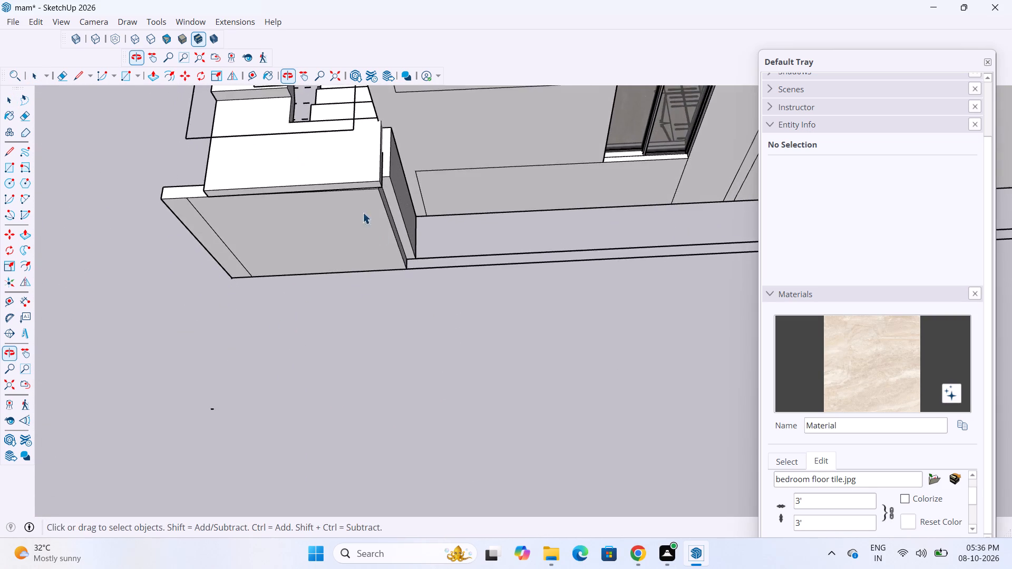
Move the staircase group along the green axis from its landing corner to line up with the house wall's corner edge, then deselect it.
scroll(348, 183, "up", 13)
scroll(324, 246, "up", 4)
middle_click_drag(373, 279, 411, 180)
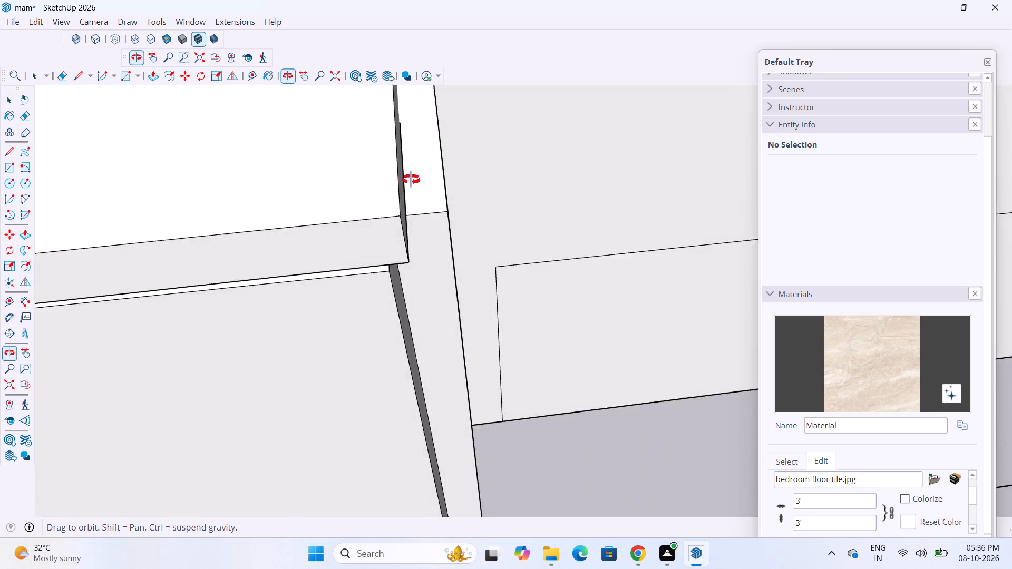
middle_click_drag(411, 180, 482, 129)
scroll(370, 256, "up", 5)
scroll(464, 308, "down", 15)
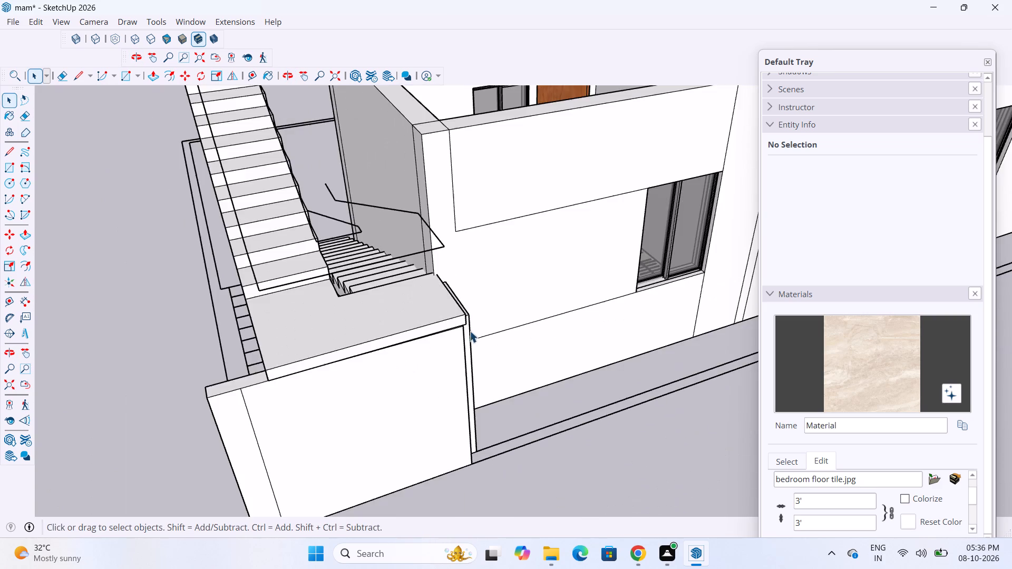
middle_click_drag(442, 298, 397, 306)
scroll(366, 268, "up", 13)
middle_click_drag(473, 300, 418, 297)
scroll(471, 300, "up", 1)
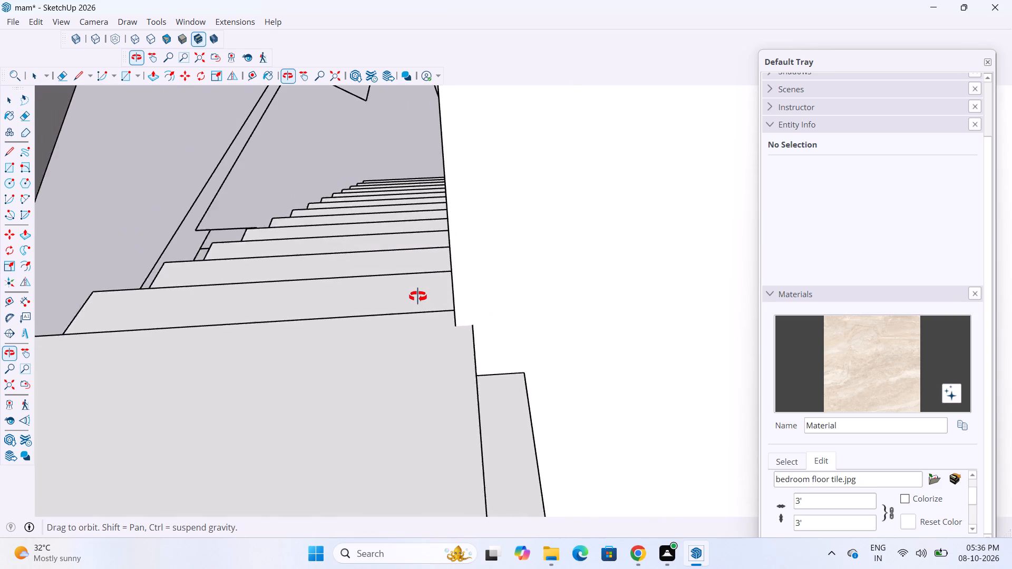
middle_click_drag(418, 297, 417, 297)
scroll(449, 340, "up", 3)
middle_click_drag(468, 370, 388, 353)
left_click(443, 384)
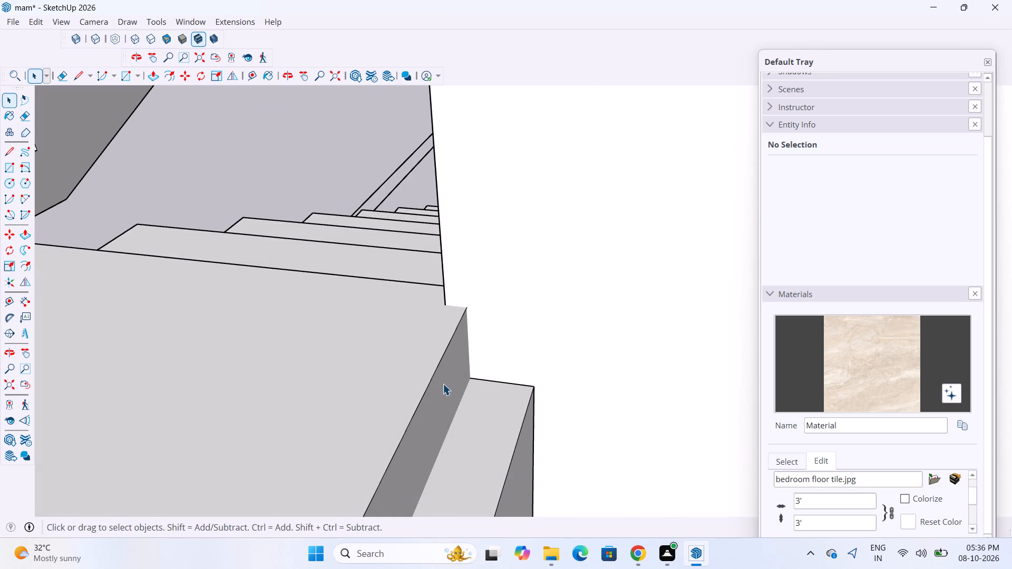
key("m")
scroll(455, 360, "up", 4)
left_click(470, 291)
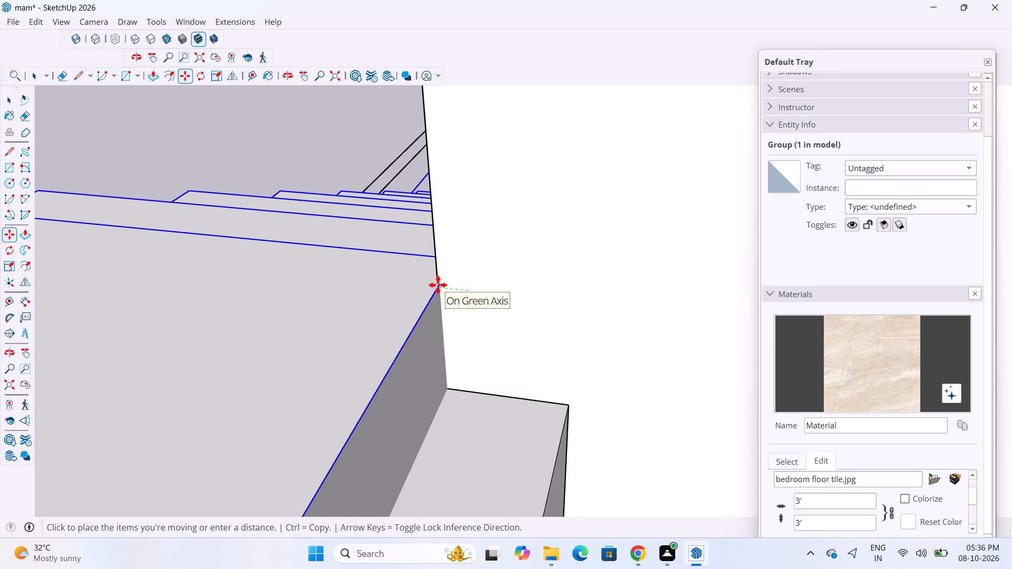
left_click(438, 285)
scroll(516, 332, "down", 9)
middle_click_drag(493, 366, 706, 402)
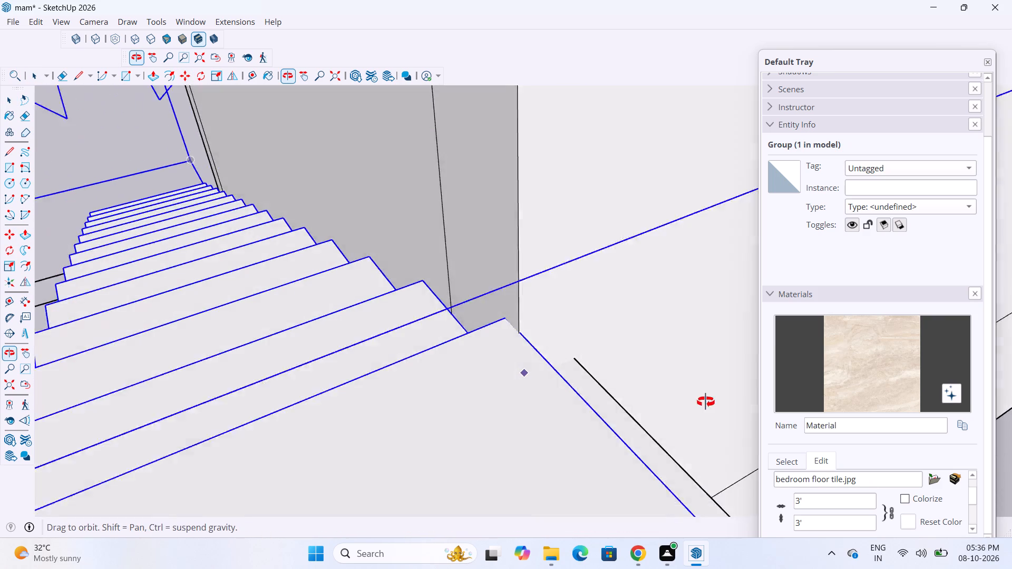
middle_click_drag(706, 402, 724, 407)
scroll(631, 373, "down", 20)
scroll(521, 331, "down", 6)
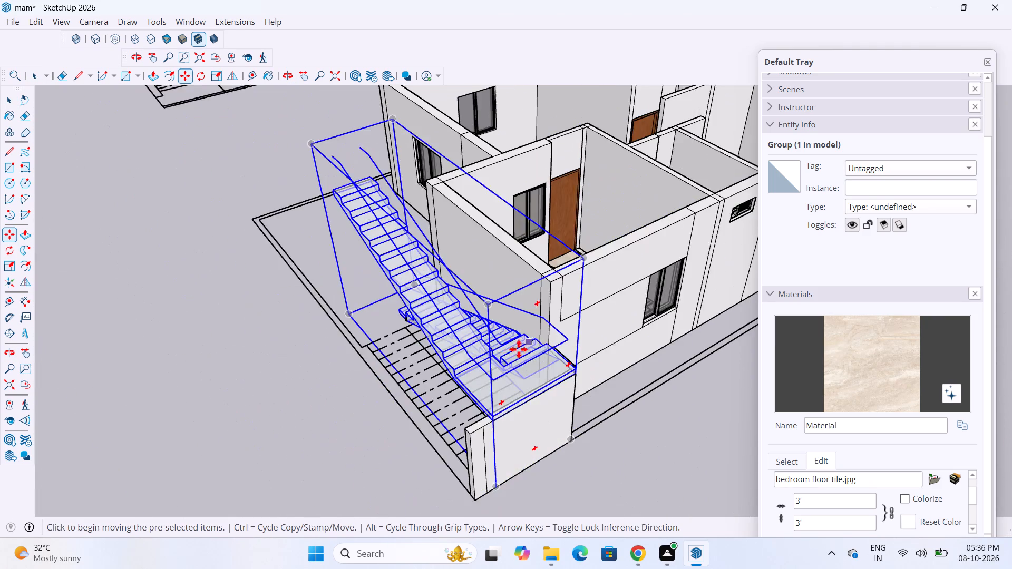
middle_click_drag(475, 348, 649, 334)
key("space")
left_click(446, 421)
Move the staircase group from a lower tread's wall-side corner onto the house wall to close the gap beside the bottom steps, then deselect it.
middle_click_drag(436, 362, 640, 388)
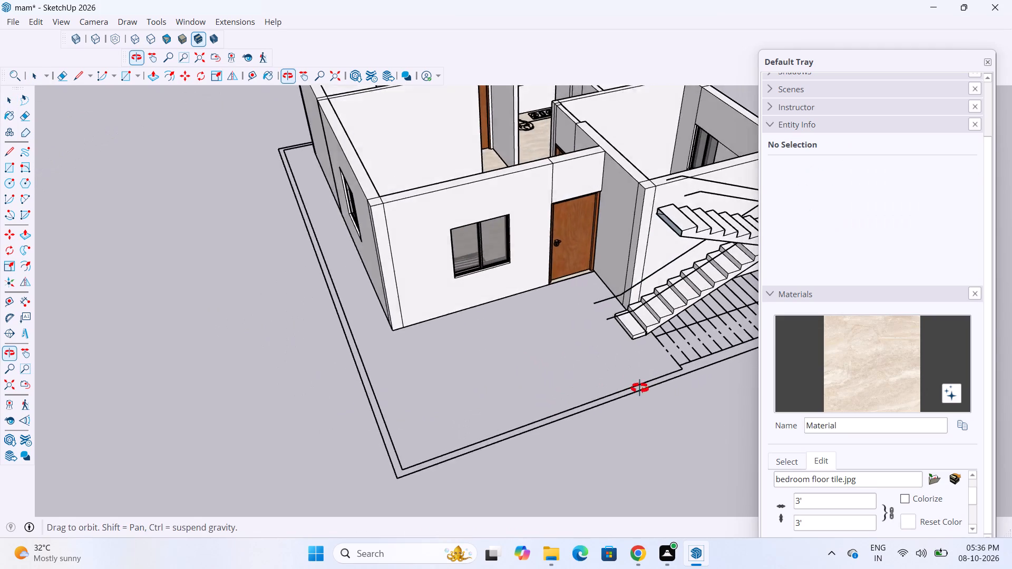
middle_click_drag(640, 388, 648, 385)
scroll(654, 299, "up", 8)
middle_click_drag(654, 288, 816, 321)
scroll(705, 279, "up", 3)
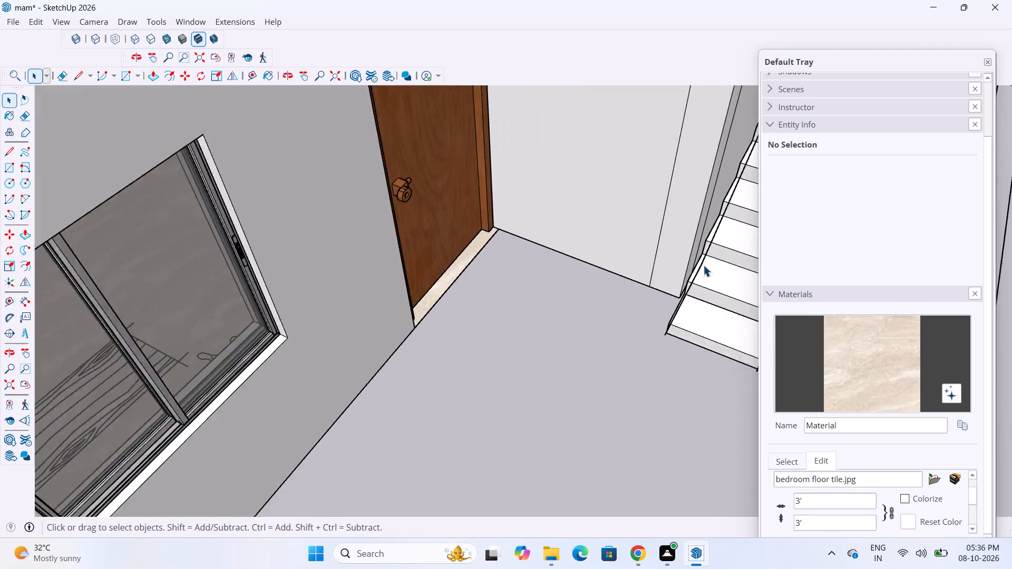
scroll(703, 265, "up", 10)
scroll(634, 271, "down", 5)
scroll(565, 311, "down", 10)
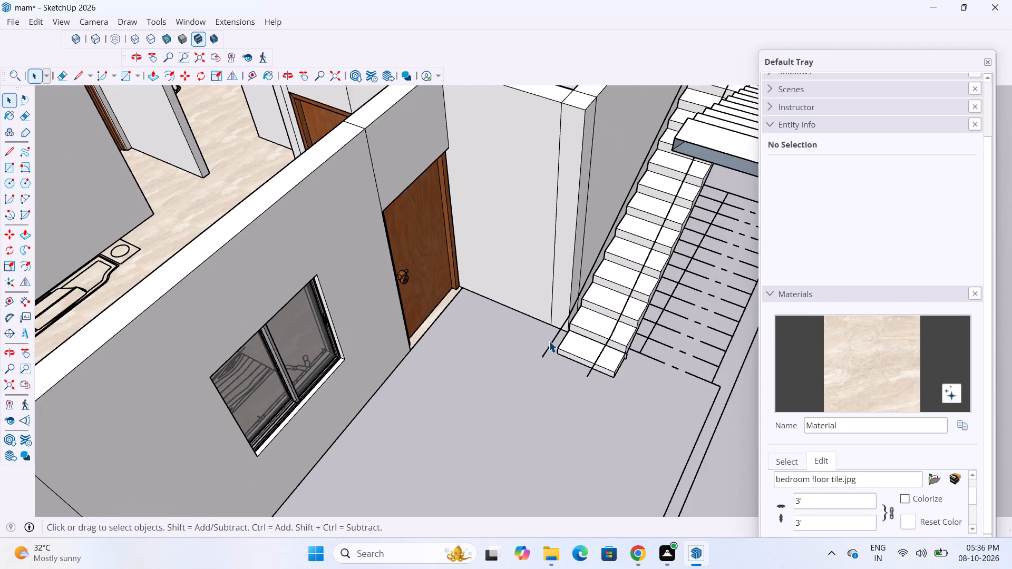
scroll(600, 267, "up", 3)
middle_click_drag(602, 259, 661, 279)
scroll(661, 279, "up", 6)
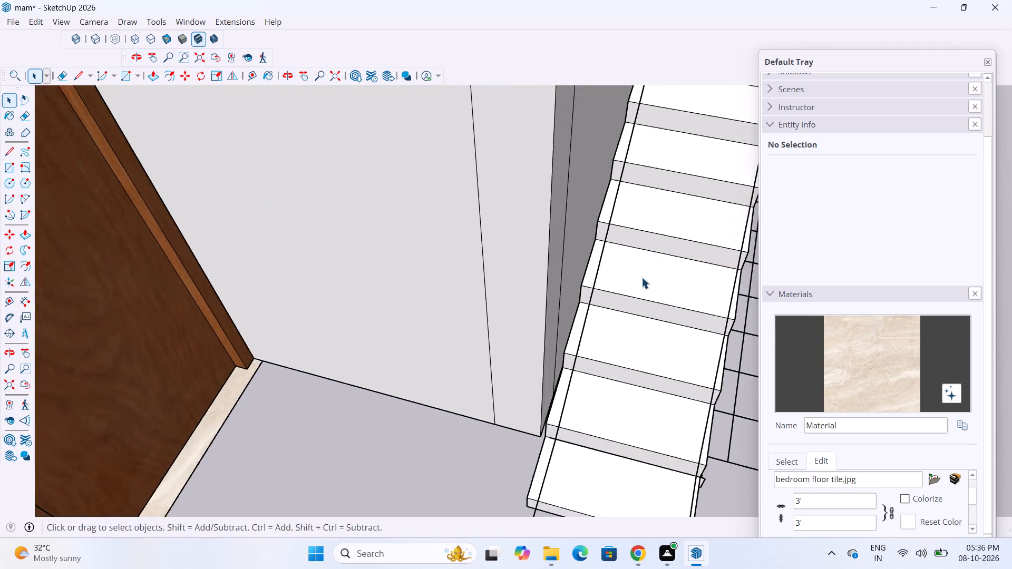
scroll(641, 277, "up", 9)
middle_click_drag(617, 297, 670, 287)
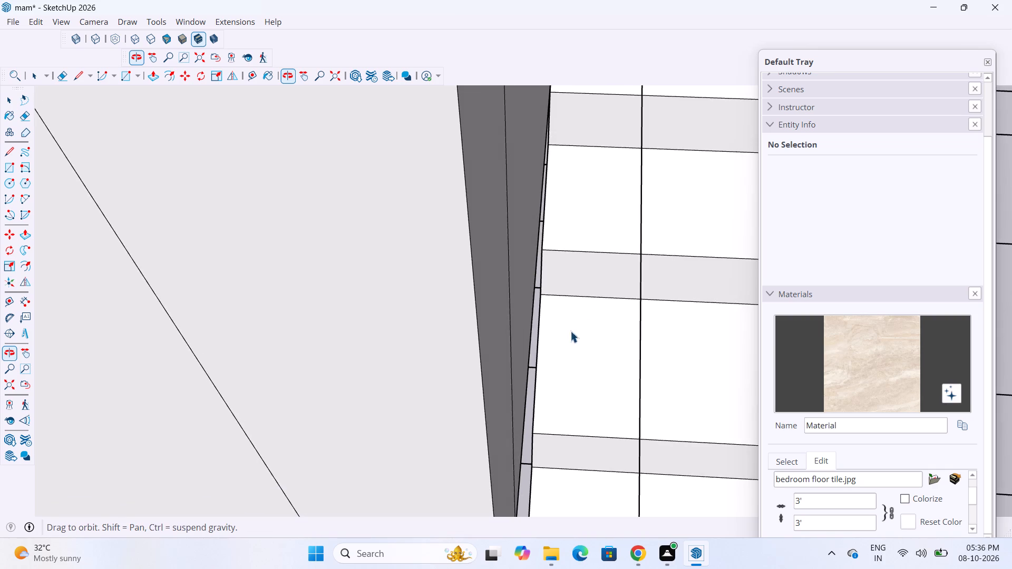
scroll(518, 315, "down", 10)
scroll(539, 444, "up", 3)
scroll(504, 354, "down", 5)
scroll(526, 437, "up", 7)
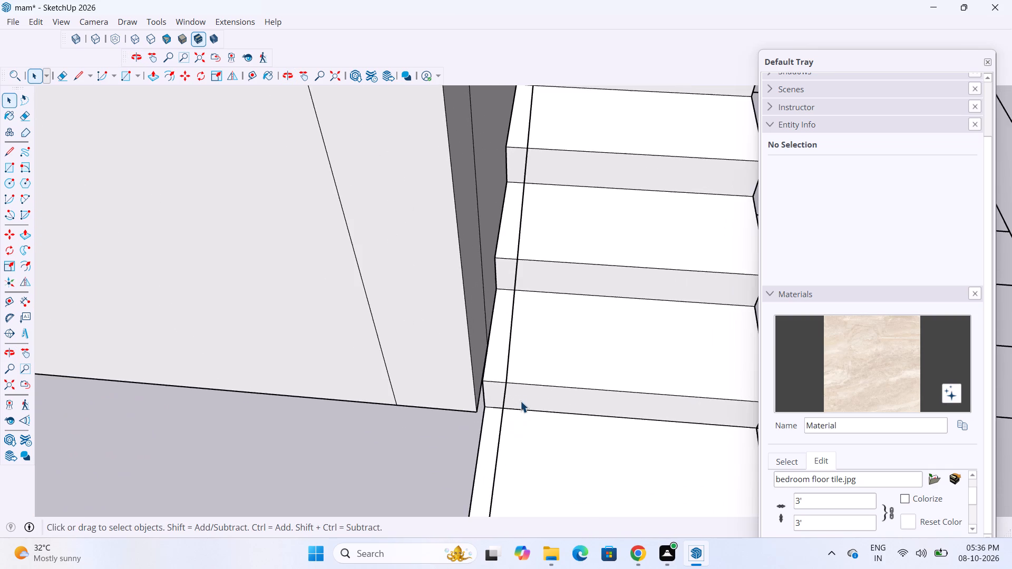
middle_click_drag(517, 397, 505, 381)
middle_click_drag(488, 384, 528, 369)
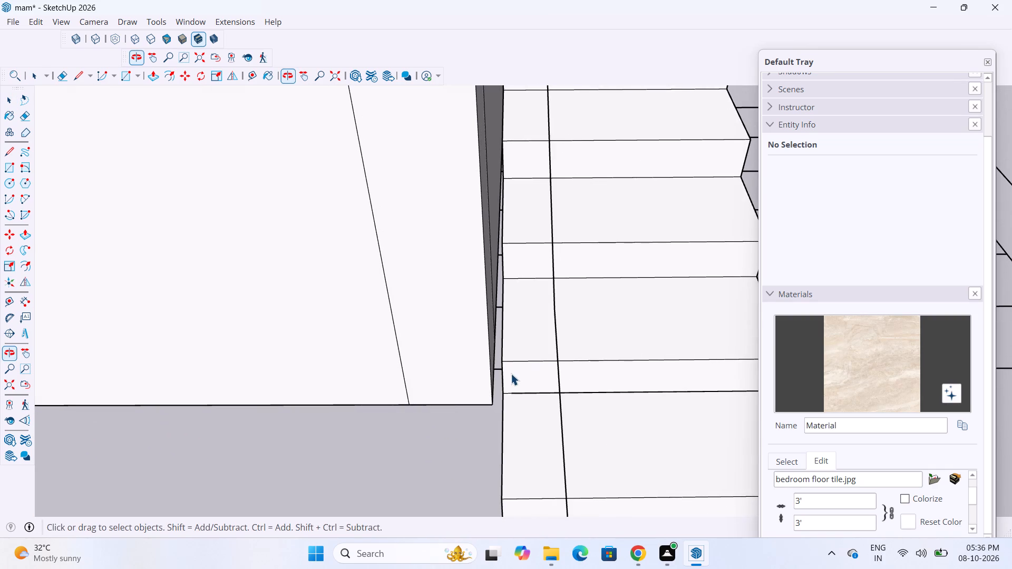
left_click(511, 374)
key("m")
scroll(512, 394, "up", 7)
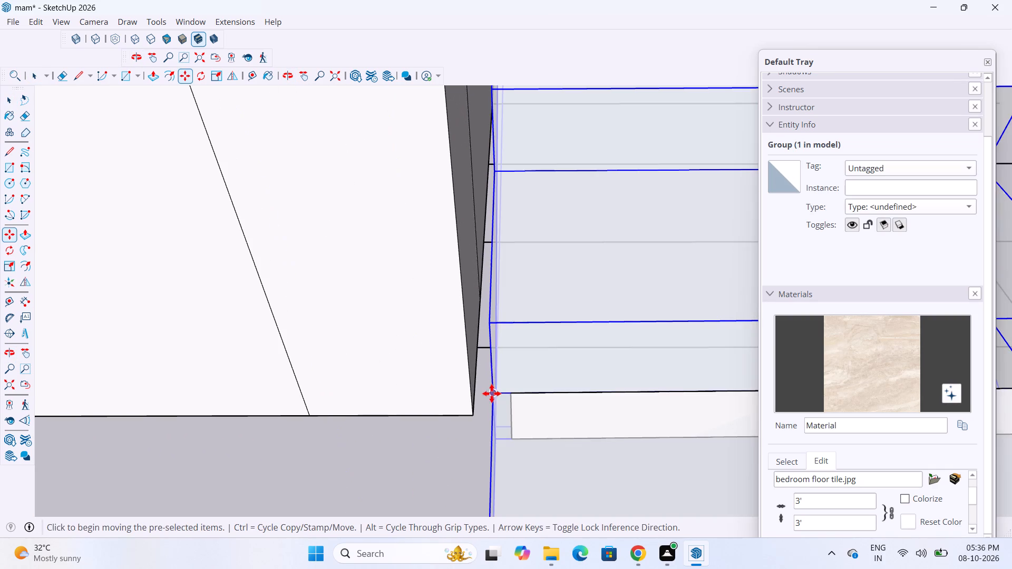
left_click(492, 326)
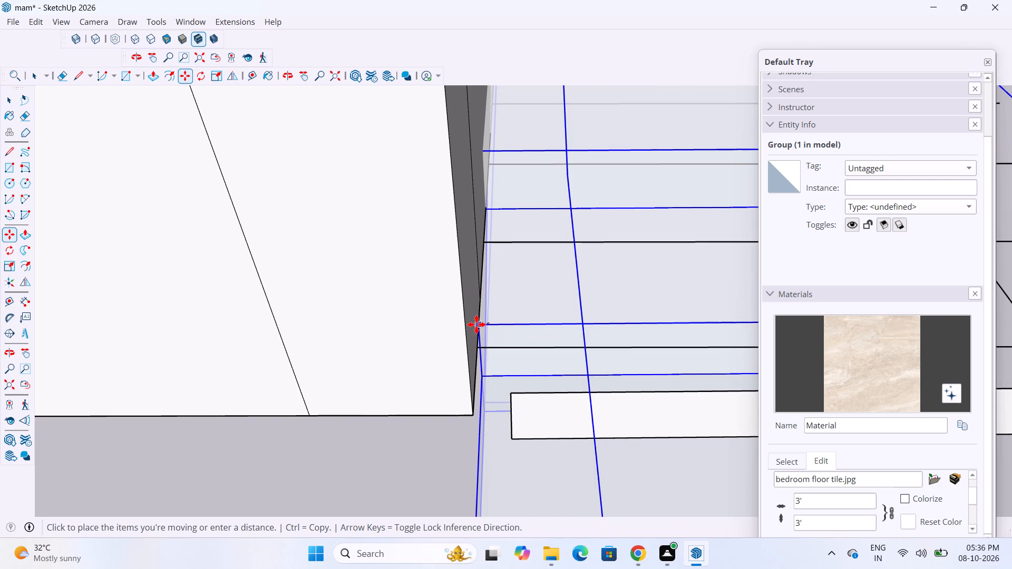
left_click(473, 324)
scroll(466, 346, "down", 5)
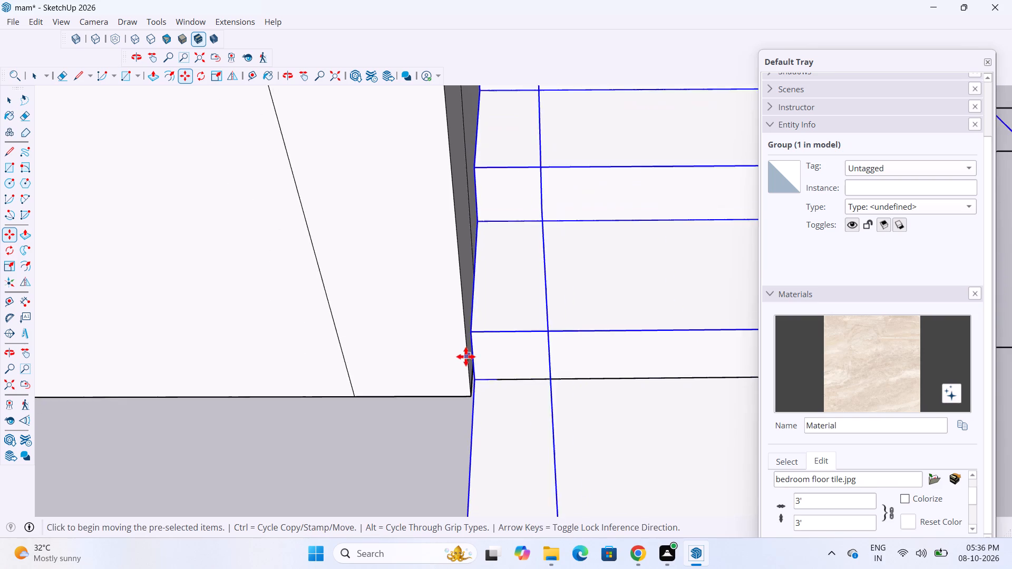
scroll(466, 357, "down", 20)
scroll(466, 357, "down", 8)
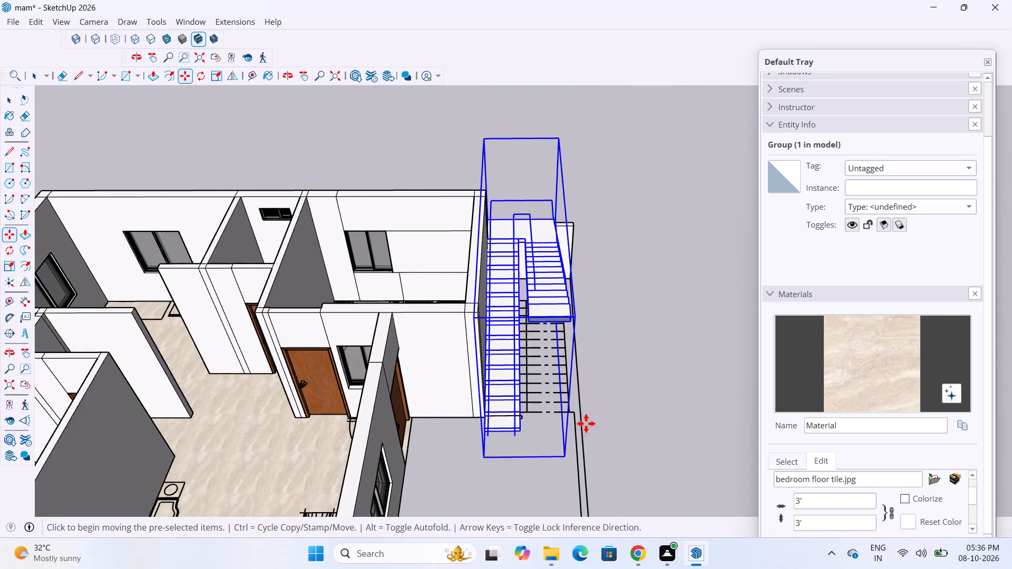
middle_click_drag(561, 419, 462, 418)
key("space")
left_click(677, 410)
Inspect the landing's fit against the end wall and the house wall corner from several angles.
scroll(587, 286, "up", 8)
middle_click_drag(634, 308, 544, 322)
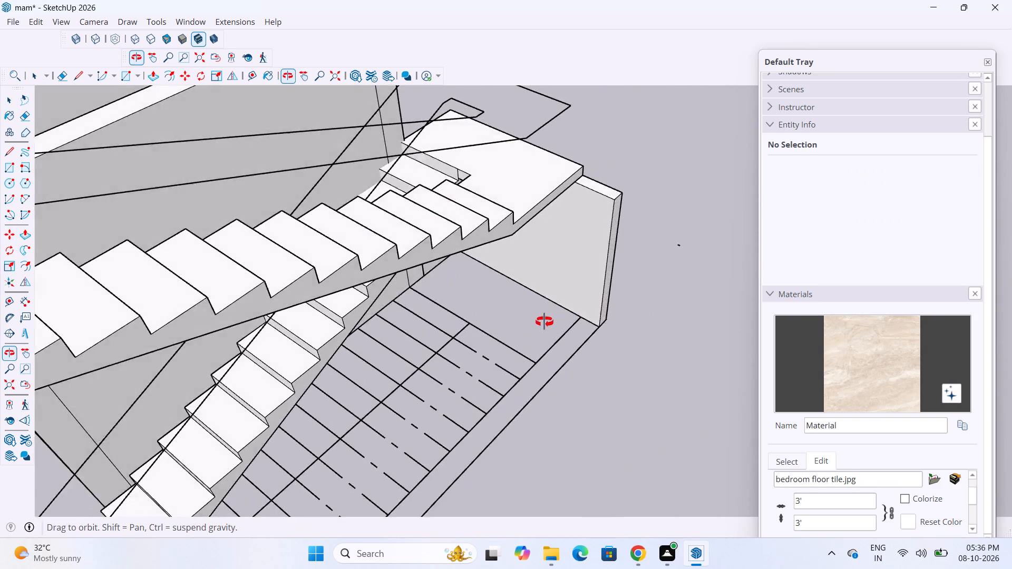
middle_click_drag(544, 322, 481, 335)
scroll(528, 269, "down", 5)
middle_click_drag(593, 322, 280, 404)
scroll(464, 129, "up", 3)
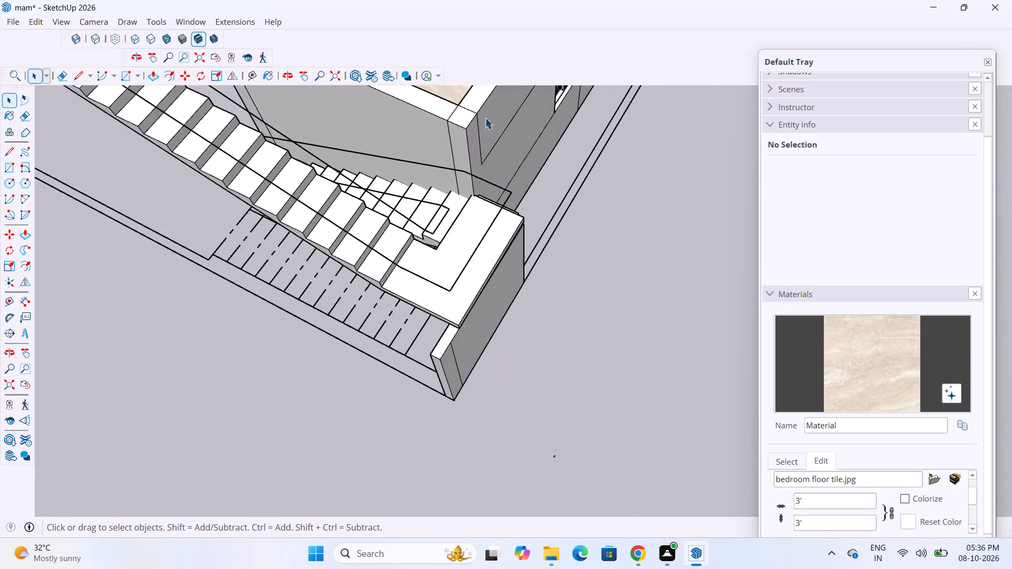
scroll(485, 117, "up", 4)
middle_click_drag(519, 178, 261, 199)
scroll(369, 158, "up", 4)
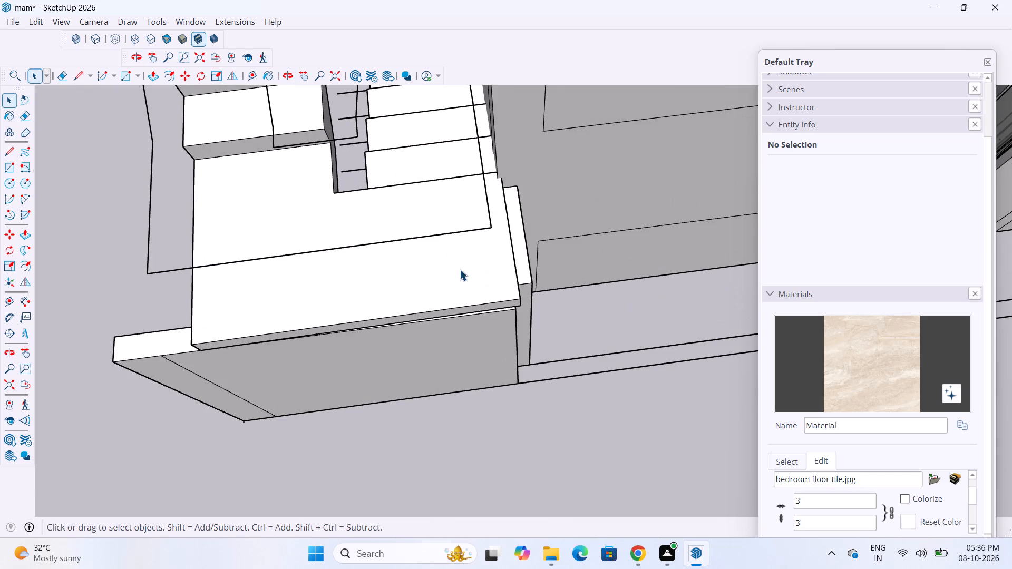
scroll(453, 264, "up", 1)
middle_click_drag(449, 260, 377, 227)
scroll(402, 211, "up", 6)
scroll(455, 257, "down", 4)
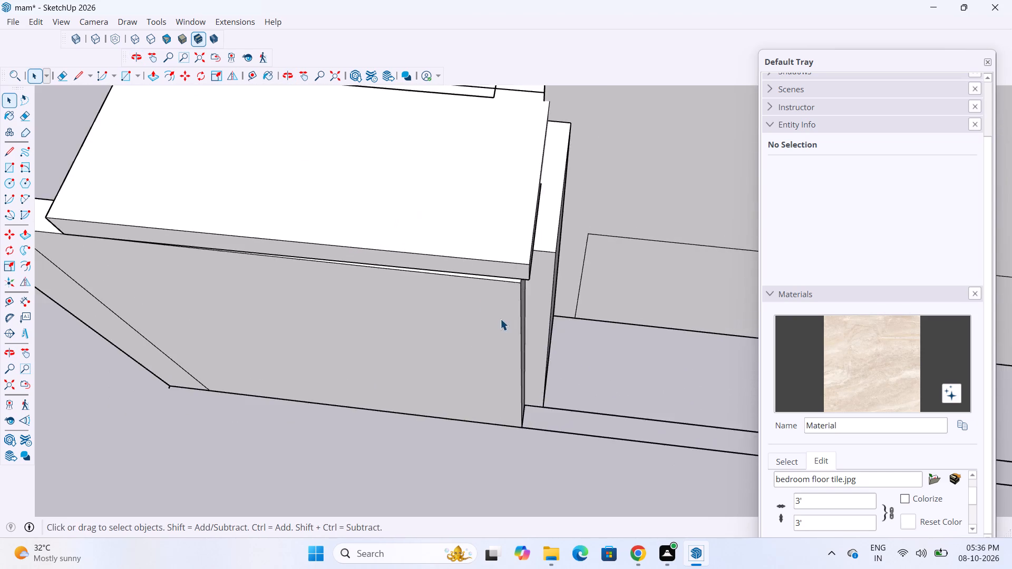
scroll(500, 319, "down", 5)
middle_click_drag(524, 251, 620, 265)
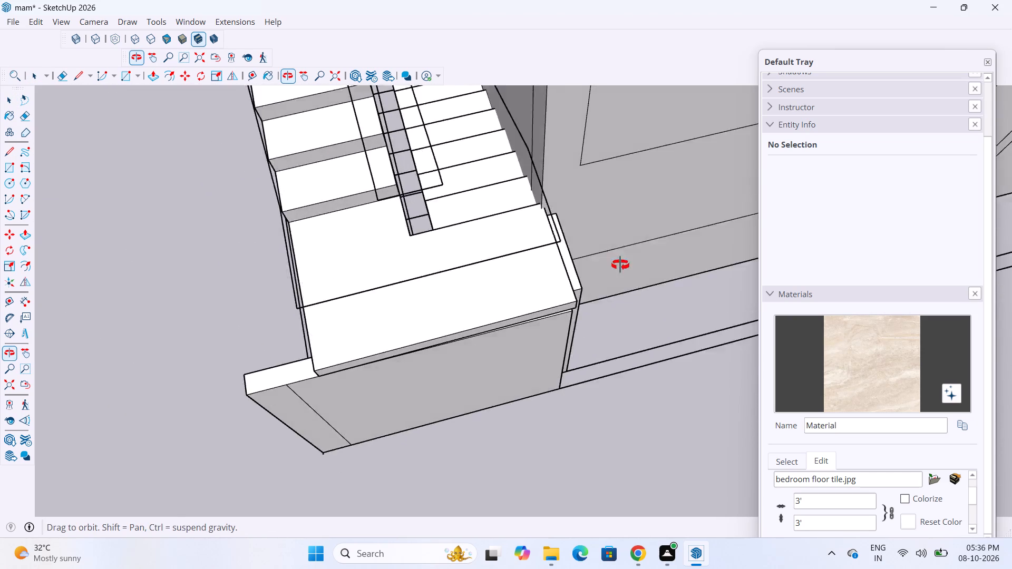
middle_click_drag(620, 265, 551, 265)
scroll(537, 288, "up", 5)
middle_click_drag(534, 280, 498, 237)
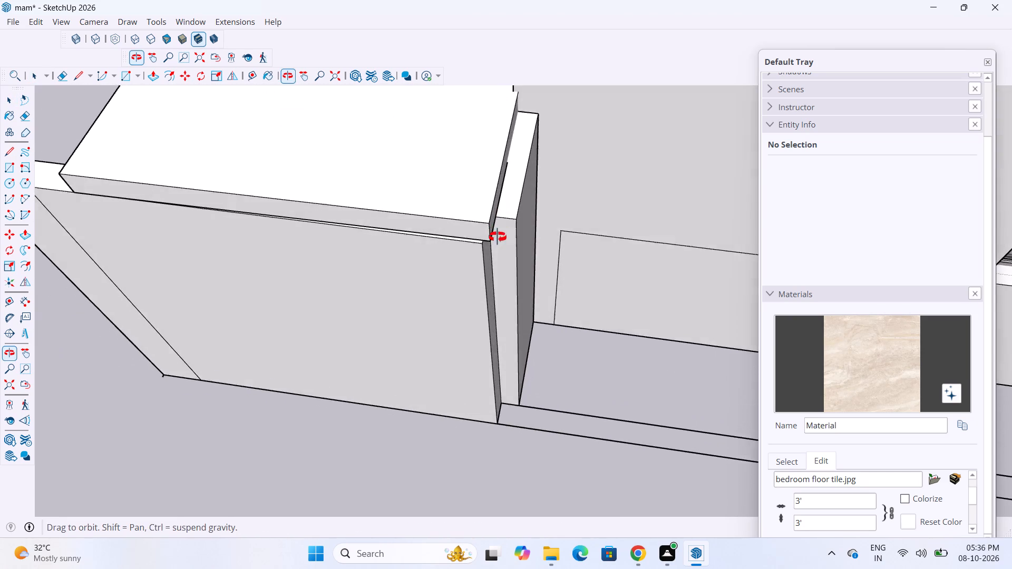
middle_click_drag(498, 237, 497, 230)
scroll(491, 206, "up", 4)
left_click(485, 208)
scroll(599, 348, "down", 10)
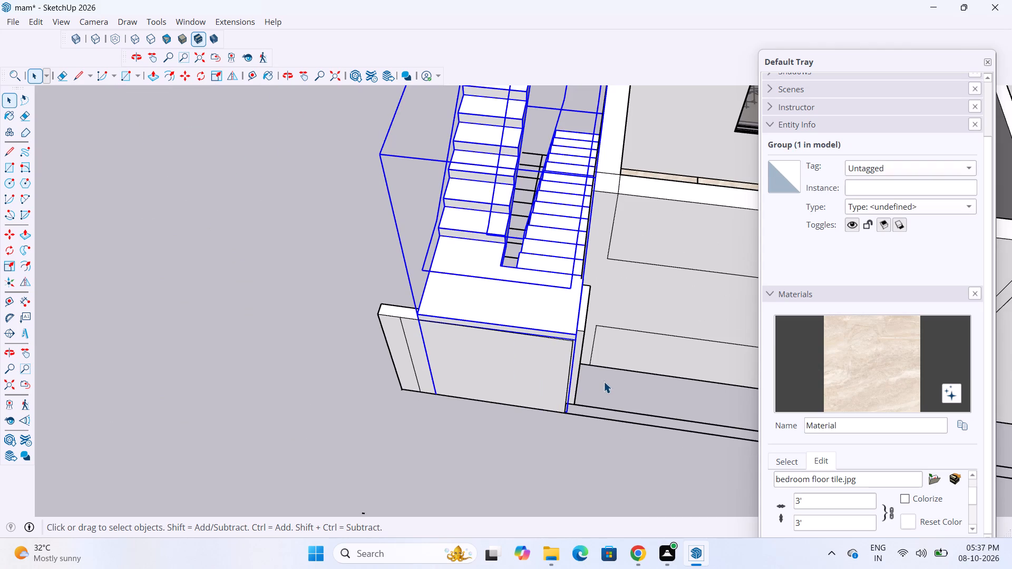
left_click(489, 458)
Review the whole house with the fitted staircase from the front and the staircase side.
left_click(568, 332)
scroll(591, 450, "down", 4)
scroll(577, 305, "down", 2)
scroll(583, 395, "down", 3)
middle_click_drag(595, 304, 796, 310)
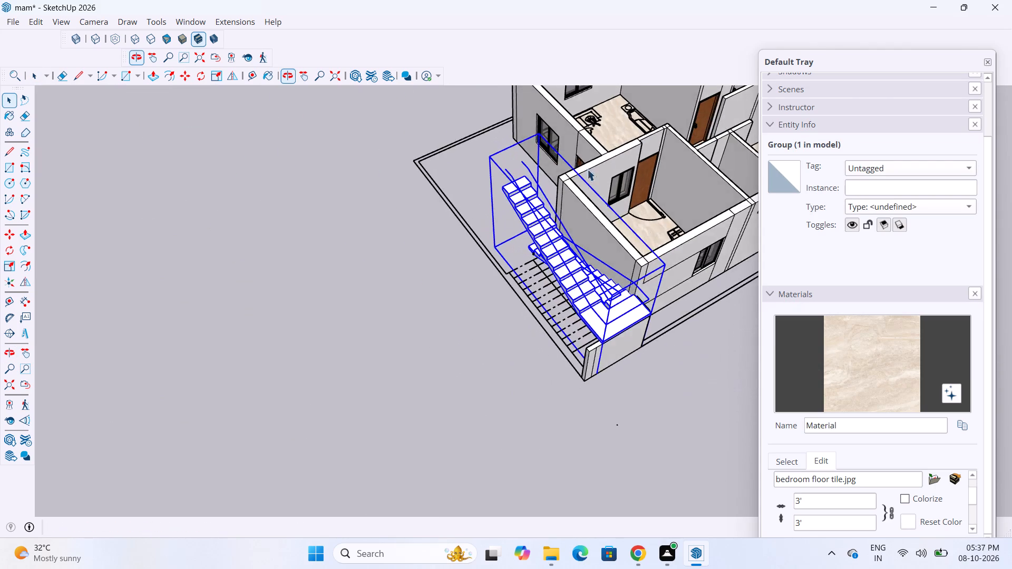
scroll(578, 145, "up", 7)
middle_click_drag(550, 185, 687, 172)
scroll(372, 293, "down", 8)
left_click(324, 414)
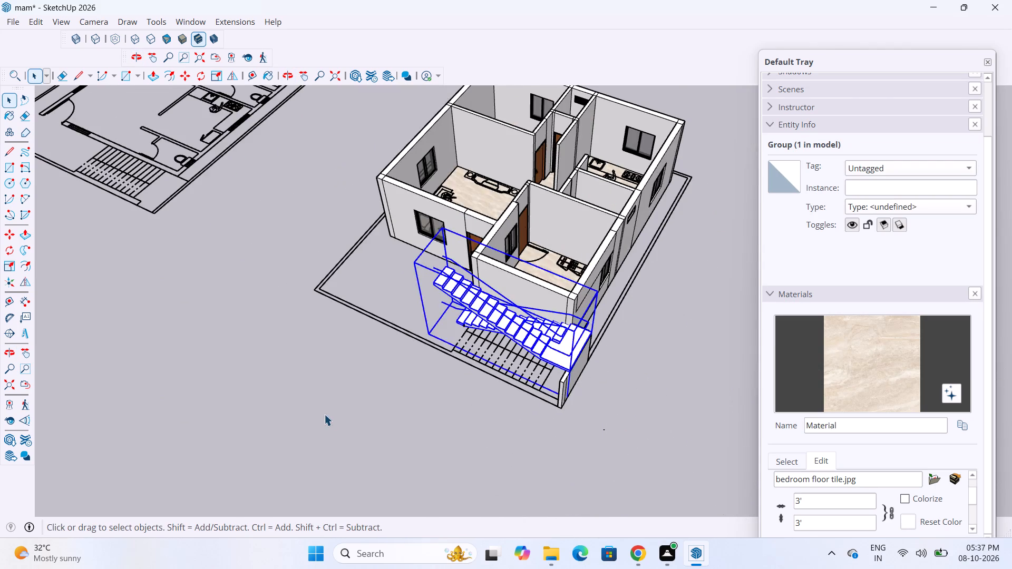
scroll(395, 406, "down", 6)
middle_click_drag(480, 321, 582, 321)
scroll(566, 352, "up", 13)
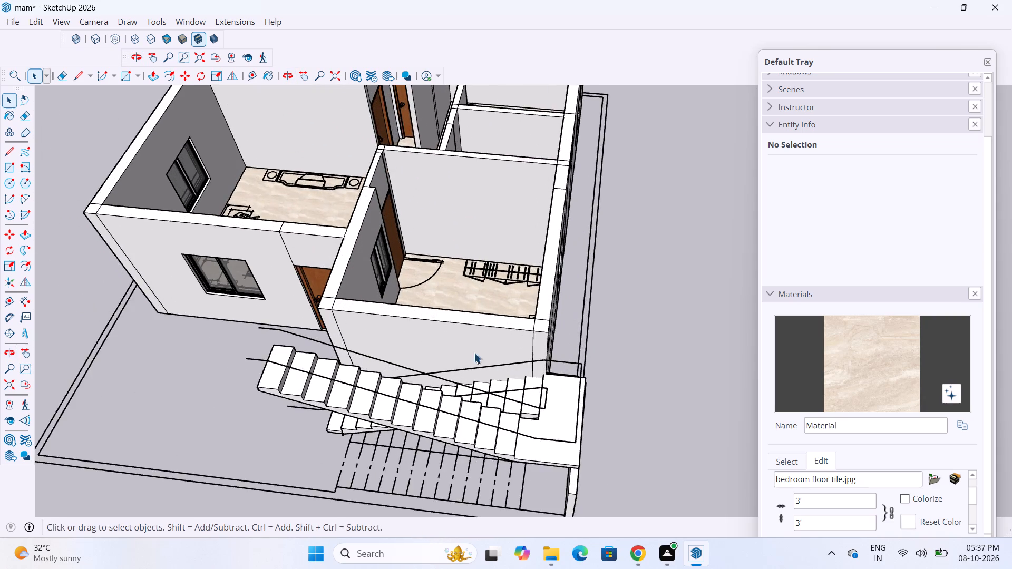
middle_click_drag(467, 344, 508, 295)
scroll(488, 289, "up", 4)
scroll(482, 286, "down", 10)
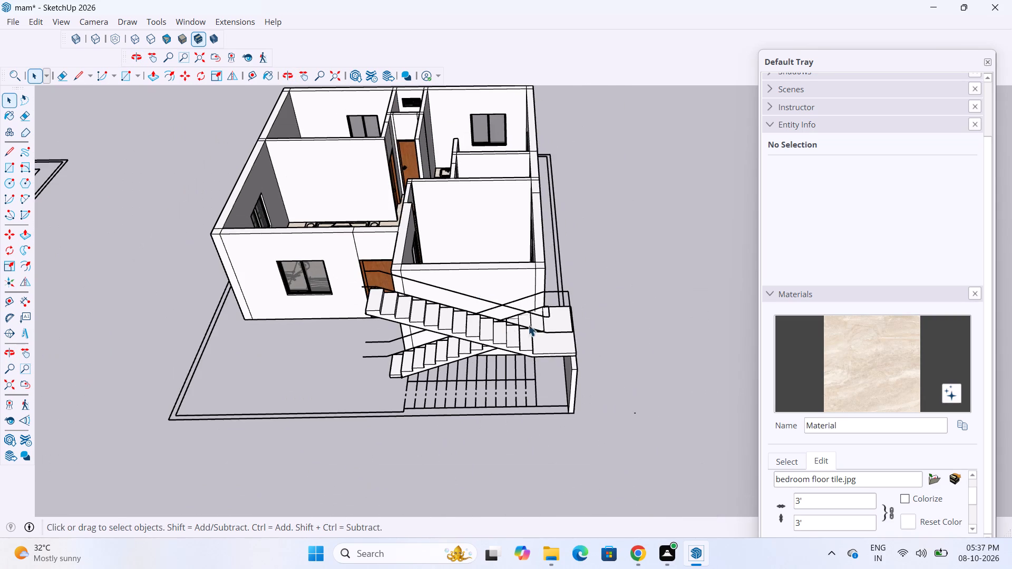
middle_click_drag(510, 319, 432, 327)
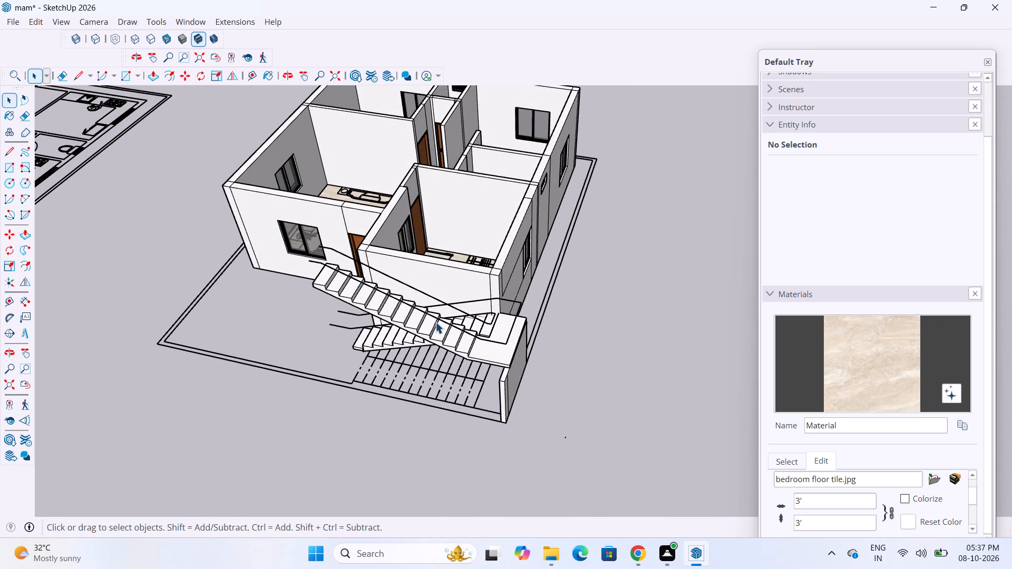
scroll(443, 338, "up", 3)
scroll(443, 338, "down", 9)
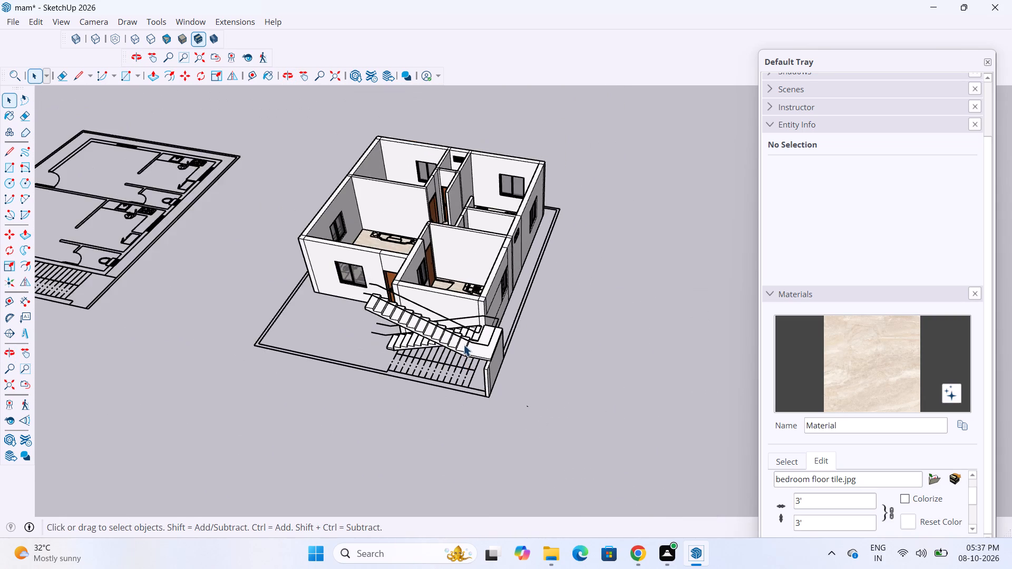
Examine the house front, the staircase and the plot boundary outline around them.
middle_click_drag(464, 341, 515, 346)
scroll(355, 272, "up", 8)
scroll(399, 221, "down", 6)
scroll(424, 237, "up", 4)
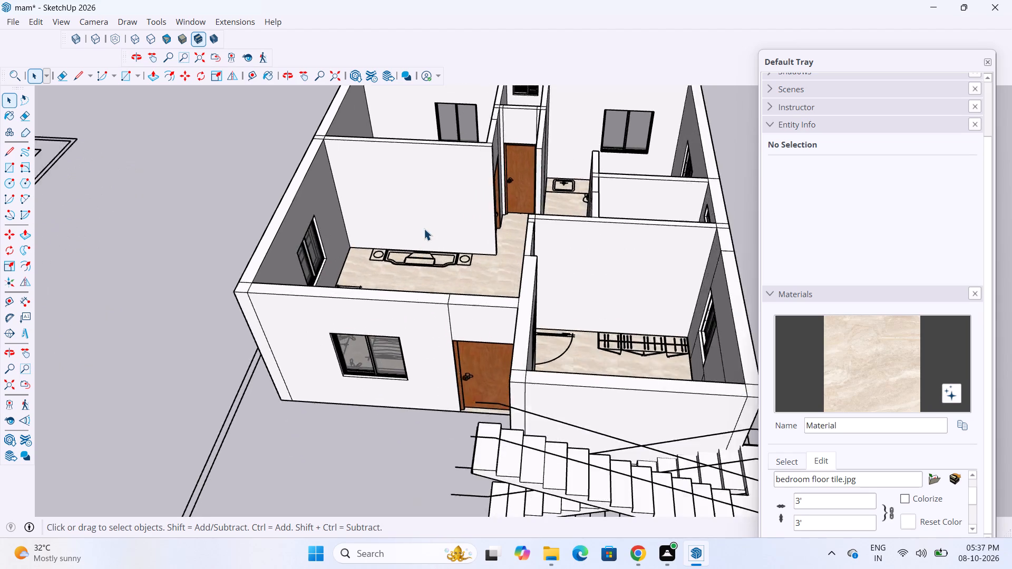
scroll(424, 229, "up", 3)
scroll(494, 320, "down", 10)
scroll(559, 320, "down", 4)
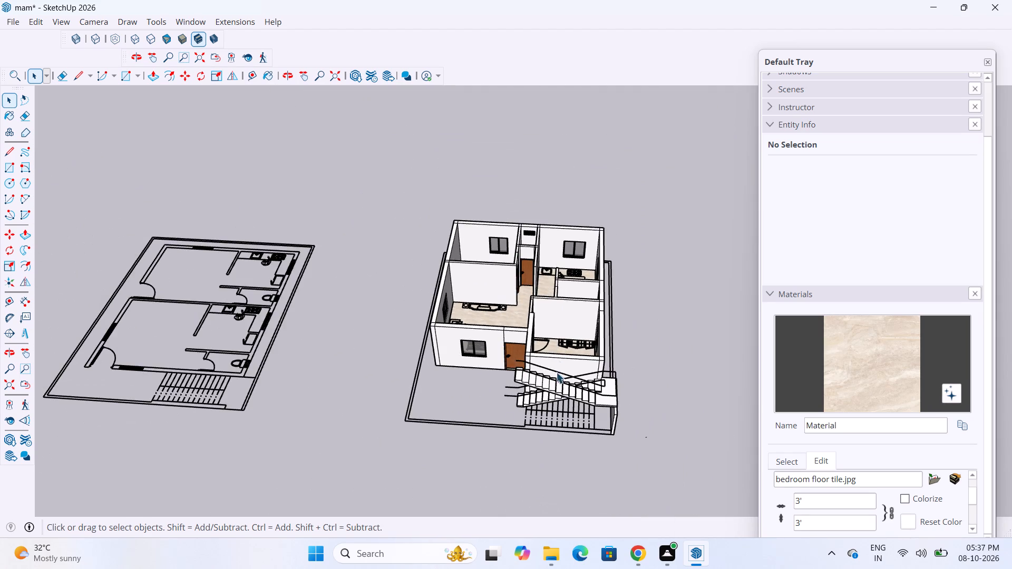
scroll(502, 423, "up", 7)
scroll(596, 418, "down", 4)
scroll(505, 429, "up", 7)
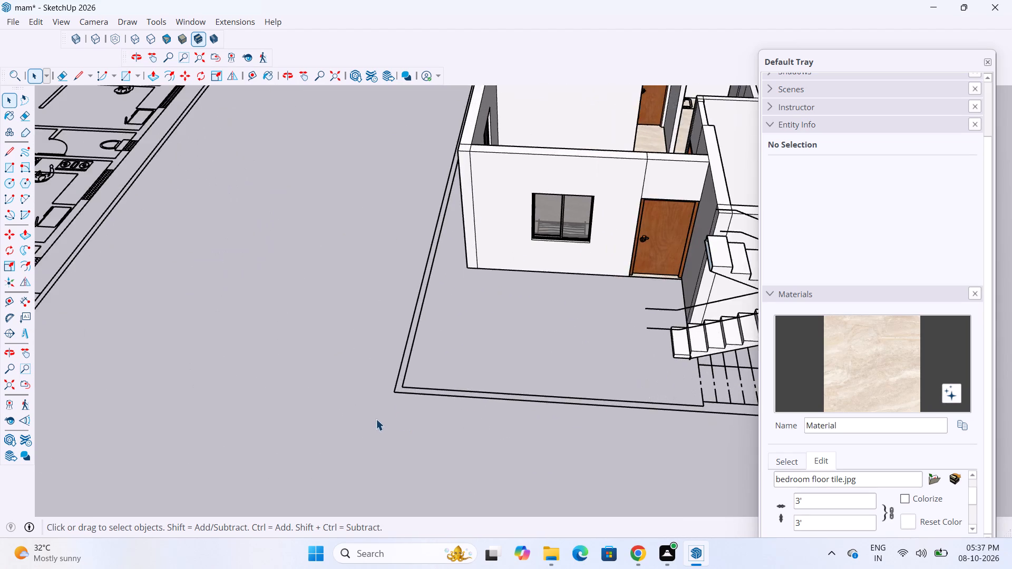
scroll(450, 426, "up", 1)
scroll(463, 439, "down", 11)
Draw a small rectangle across the boundary strip, from the inner rear corner to the strip's outer edge.
scroll(456, 335, "up", 5)
middle_click_drag(498, 251, 533, 249)
scroll(509, 238, "up", 3)
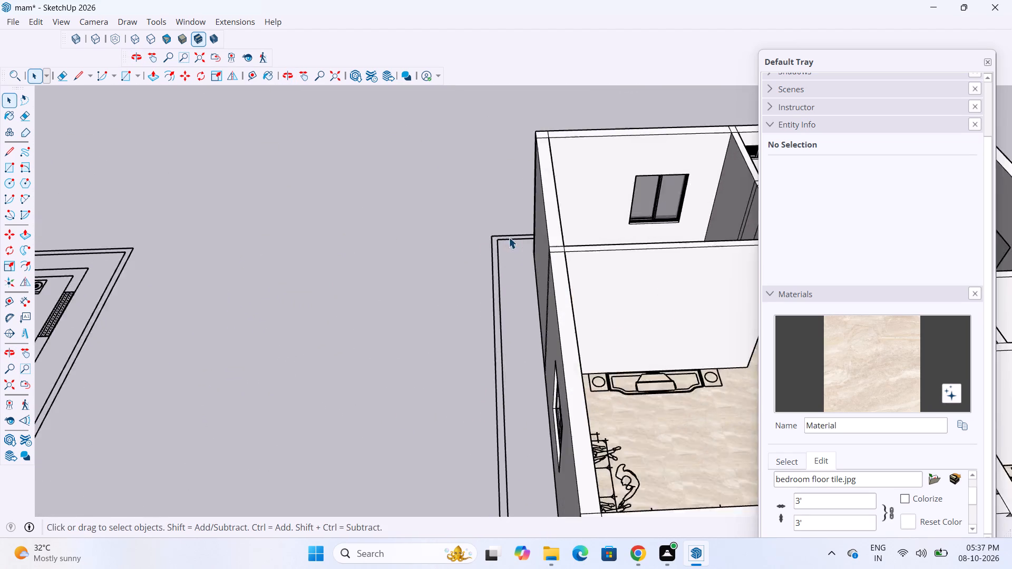
scroll(509, 237, "up", 13)
key("r")
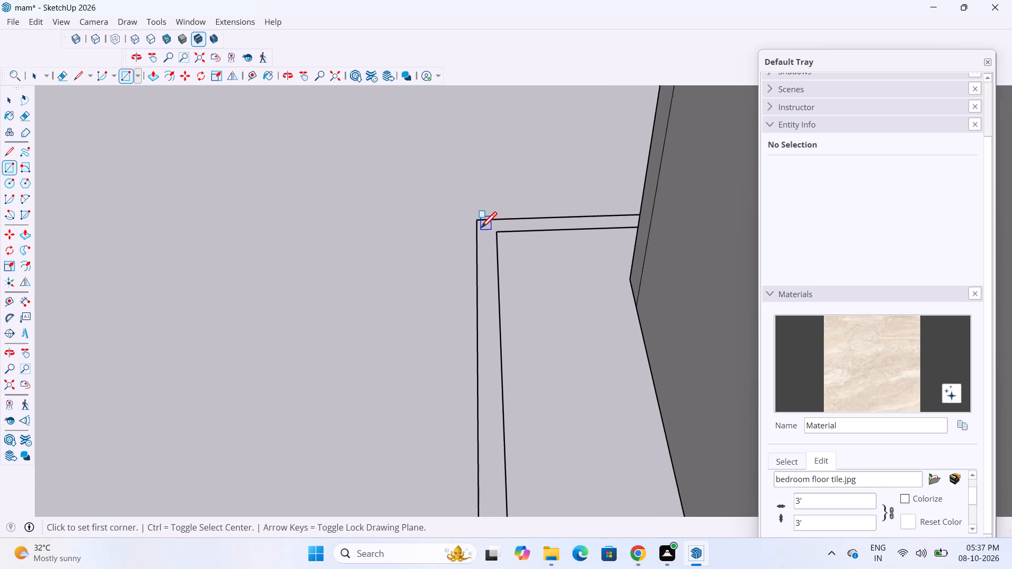
scroll(477, 239, "up", 10)
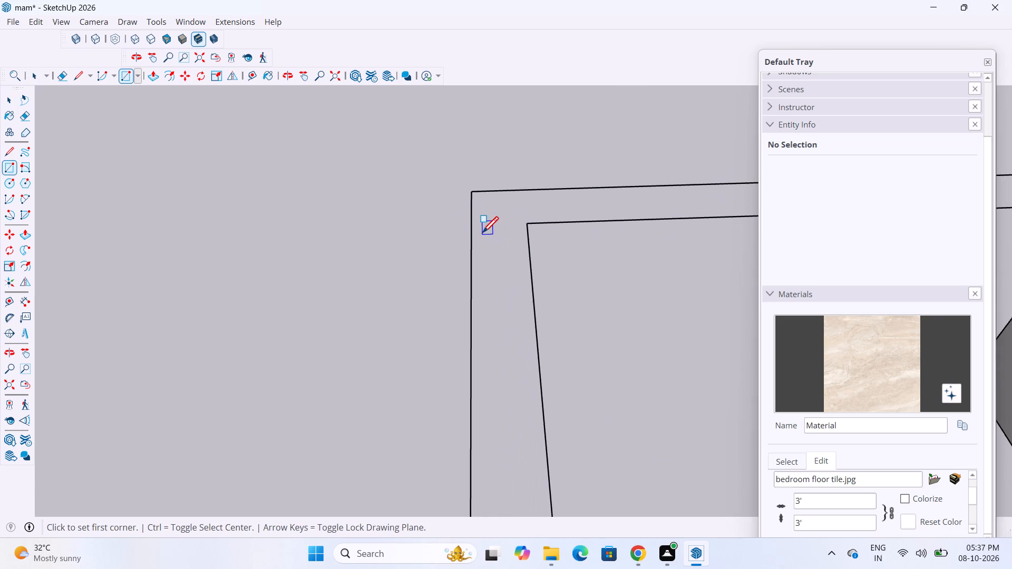
left_click(526, 224)
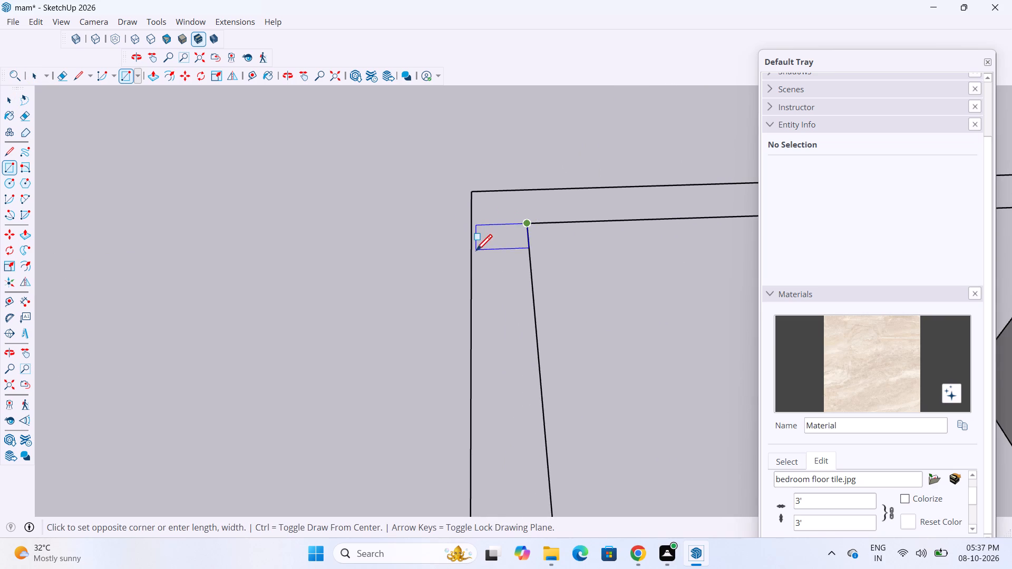
left_click(473, 303)
key("space")
key("space")
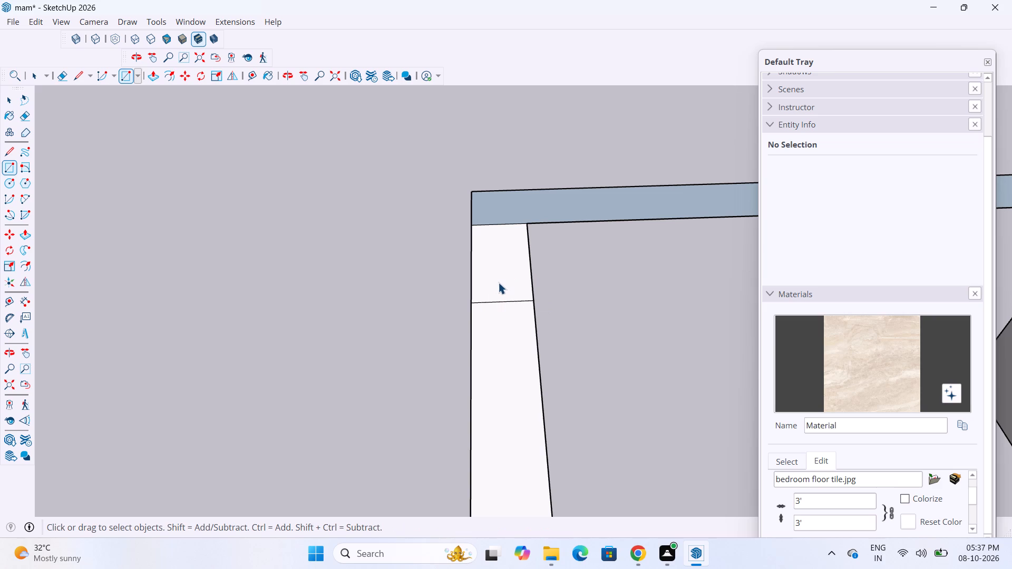
Delete the extra faces filling the rest of the boundary strips, keeping only the small corner rectangle.
double_click(498, 281)
left_click(502, 342)
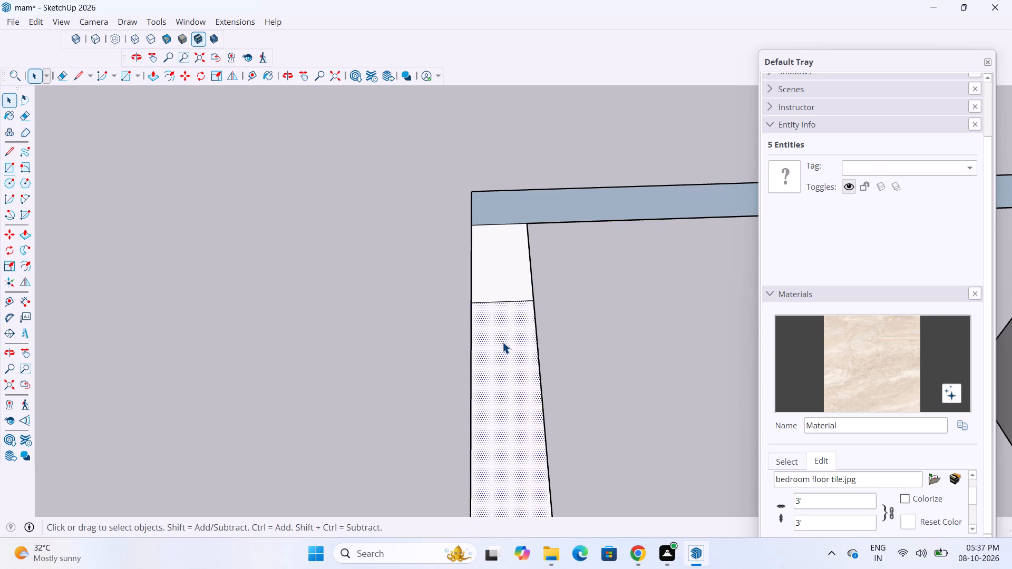
key("Delete")
left_click(558, 210)
key("Delete")
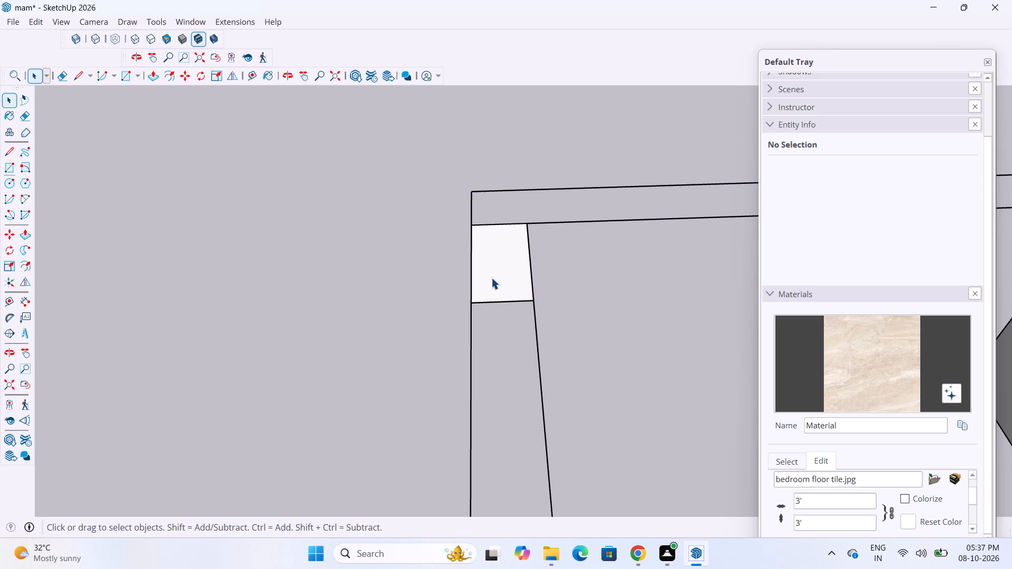
Group the small corner rectangle with its edges.
double_click(491, 278)
right_click(497, 279)
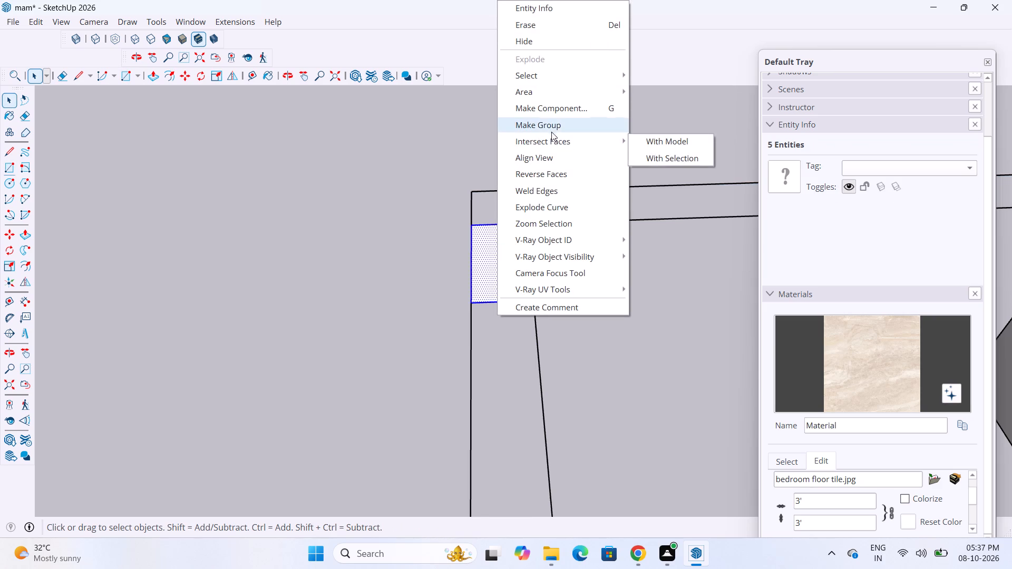
left_click(551, 131)
Inside the corner group, pull the rectangle up 7' to start the boundary wall.
key("p")
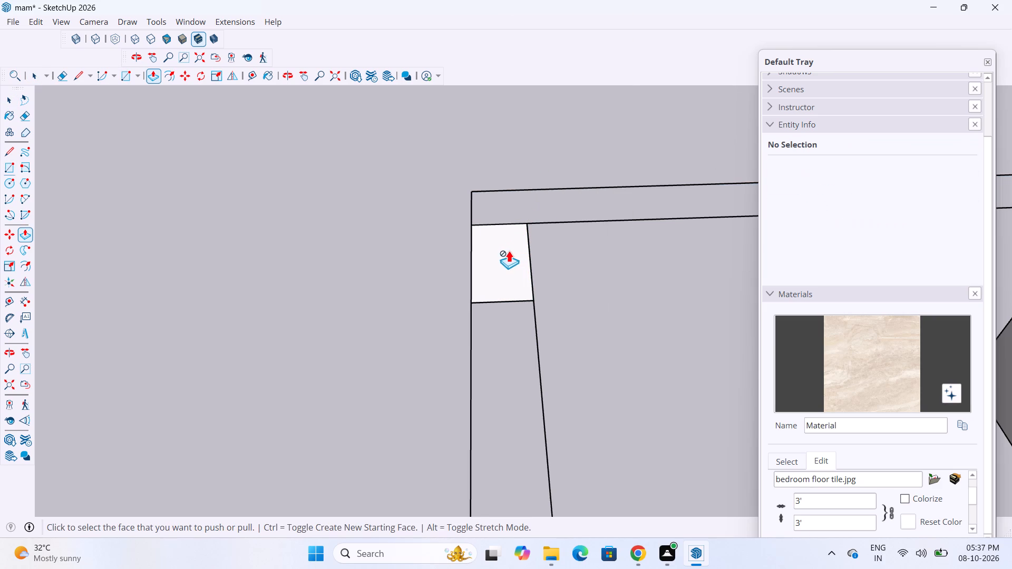
key("space")
double_click(509, 250)
key("p")
left_click(510, 255)
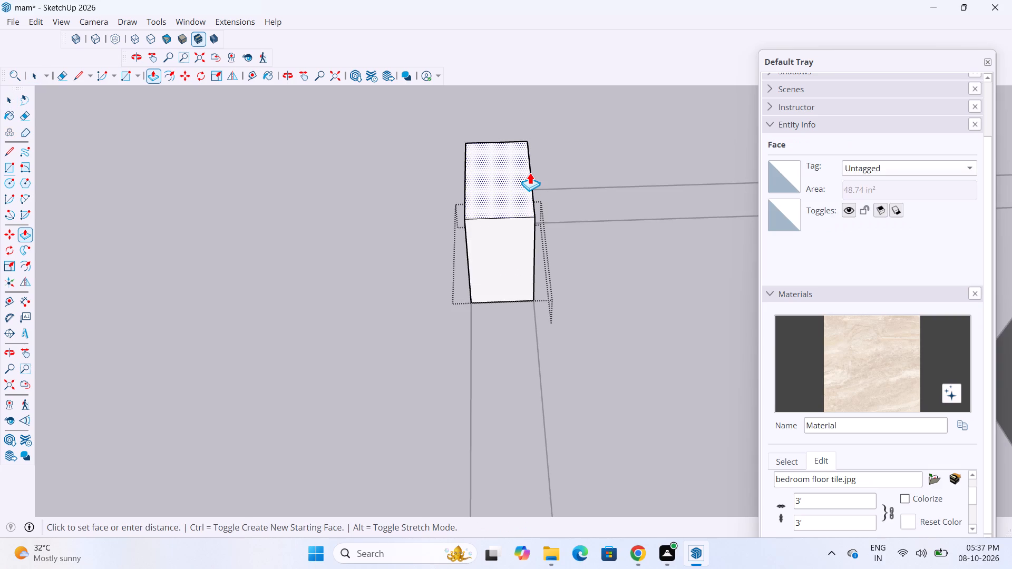
type("10")
key("BackSpace")
key("BackSpace")
key("BackSpace")
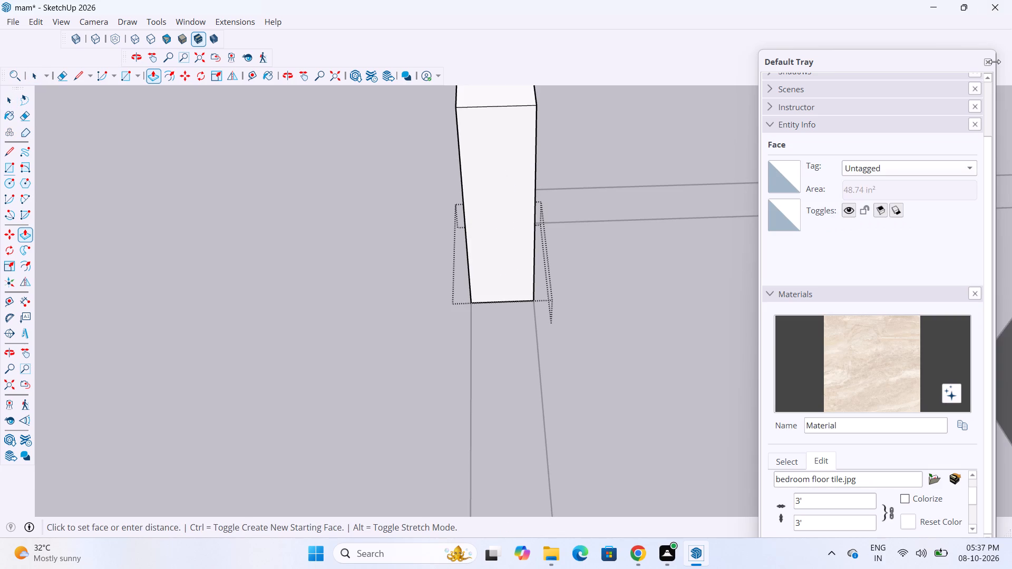
left_click(988, 64)
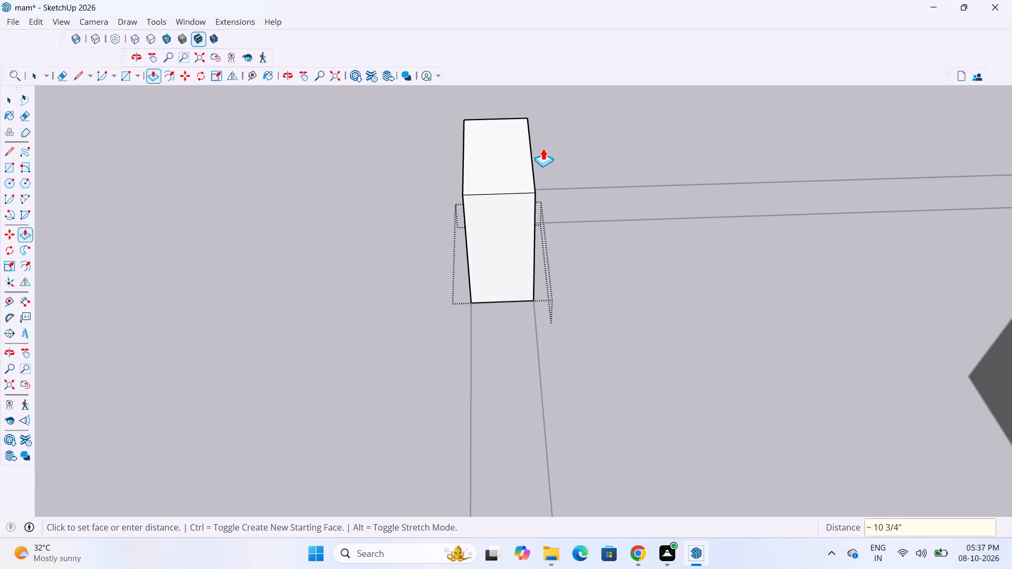
type("7'")
key("Return")
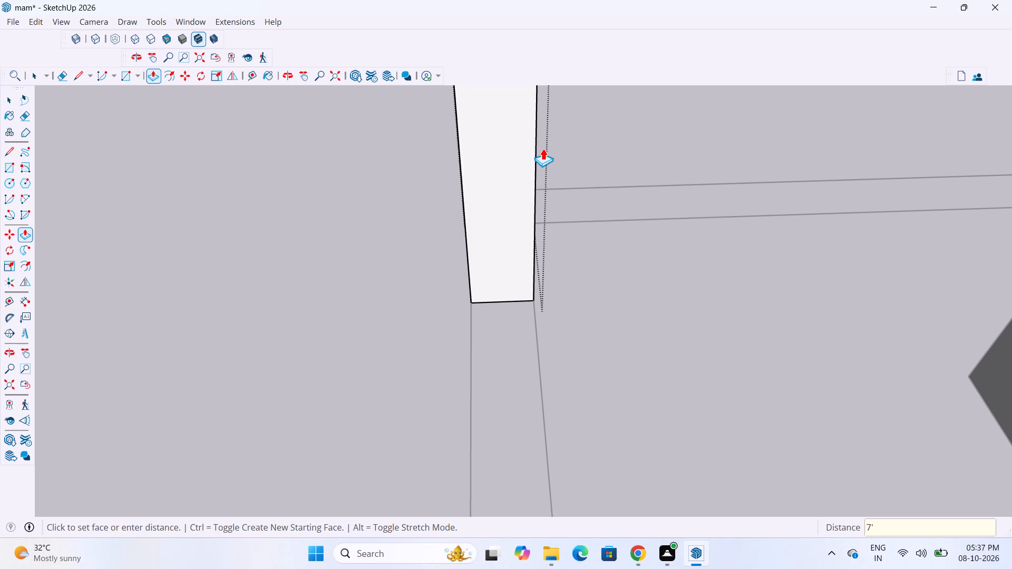
Pull the wall block's corner-side face about 5" so it reaches the outer rear boundary line.
scroll(251, 507, "down", 1)
scroll(209, 509, "down", 11)
scroll(539, 356, "down", 8)
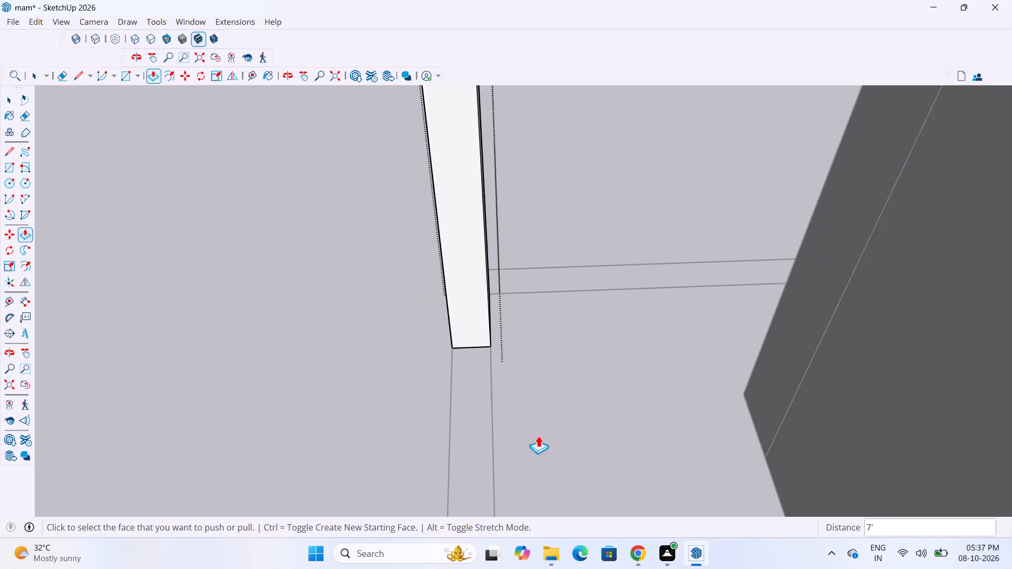
scroll(538, 435, "down", 15)
middle_click_drag(528, 401, 874, 426)
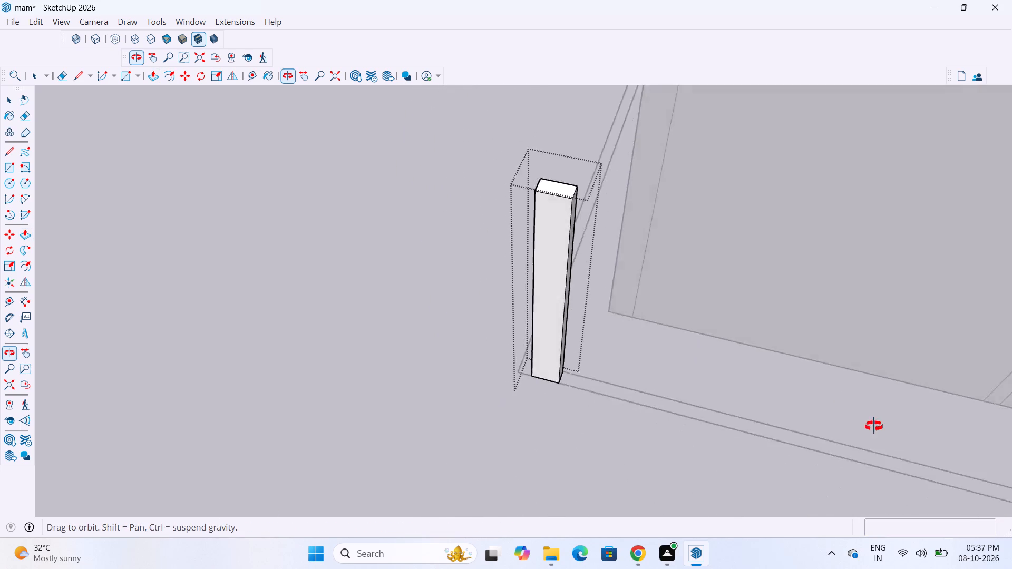
middle_click_drag(874, 426, 894, 420)
scroll(544, 362, "up", 7)
middle_click_drag(568, 323, 735, 329)
scroll(657, 340, "up", 7)
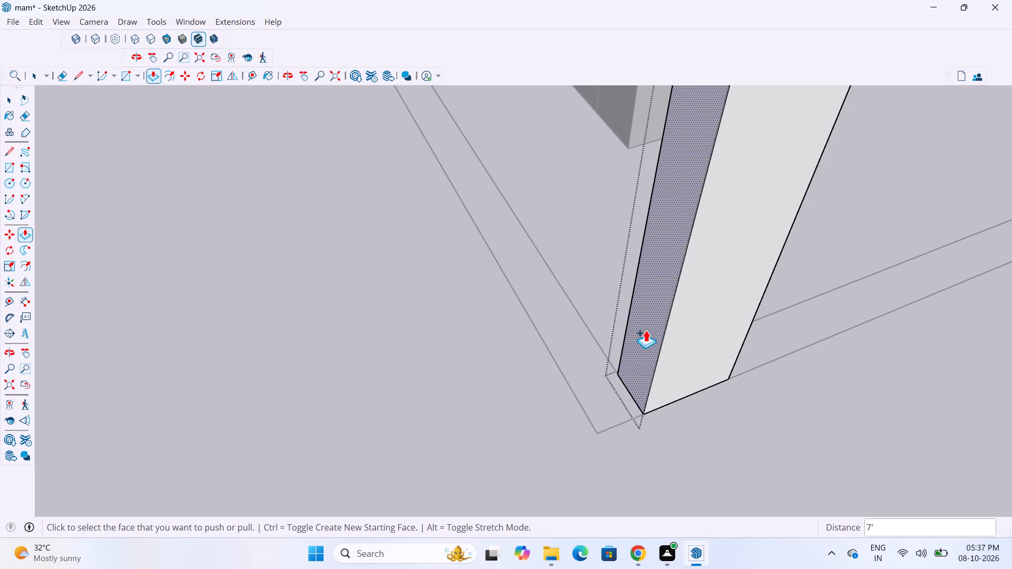
left_click(646, 329)
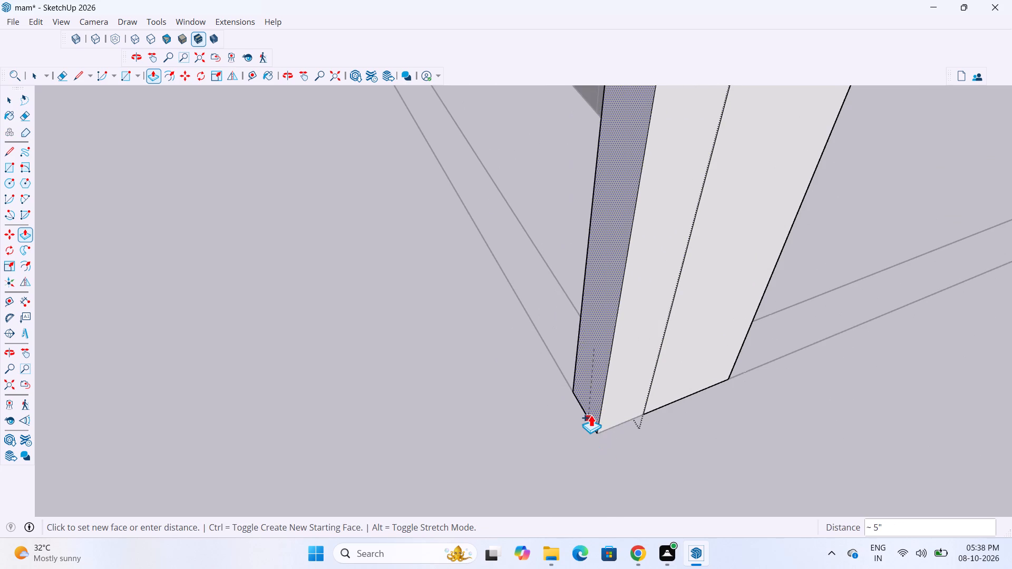
left_click_drag(591, 415, 604, 419)
Pull the corner block's side face about 31'10" along the rear boundary to the inner line of the opposite side.
scroll(658, 453, "down", 13)
middle_click_drag(630, 430, 838, 418)
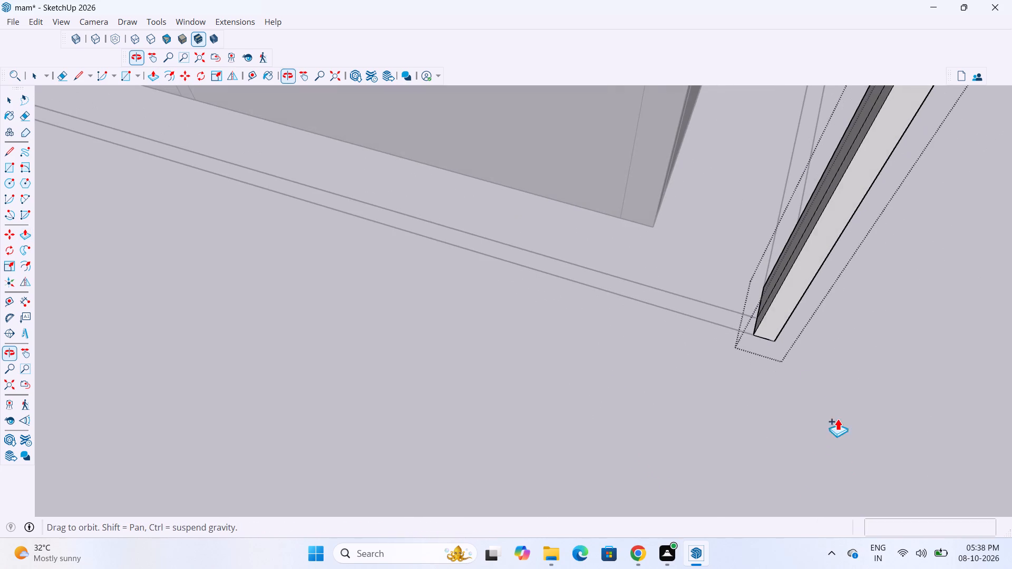
middle_click_drag(838, 418, 846, 464)
scroll(770, 299, "up", 3)
scroll(635, 487, "down", 8)
middle_click_drag(651, 446, 735, 462)
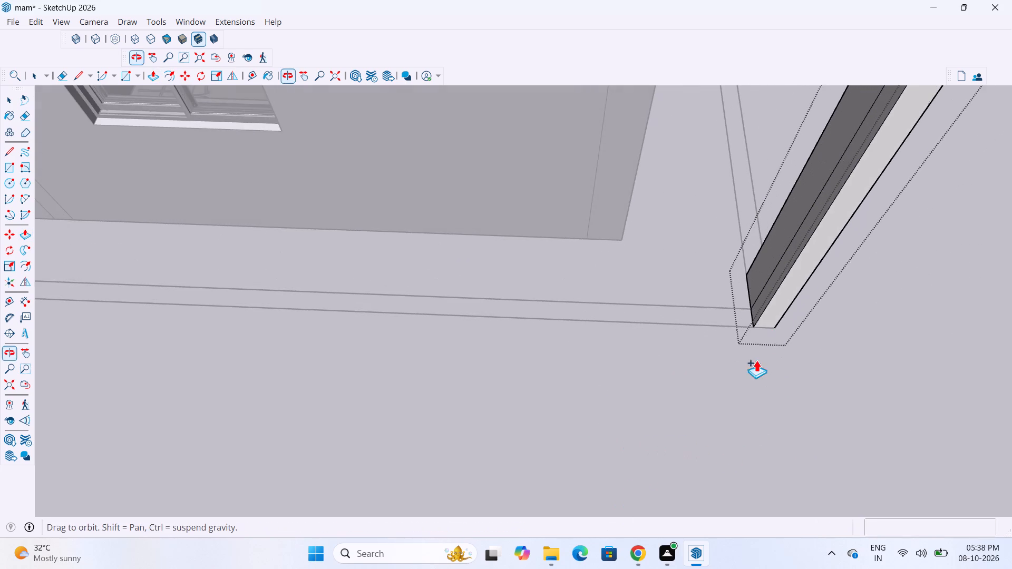
scroll(784, 279, "up", 3)
left_click(784, 274)
scroll(755, 289, "down", 18)
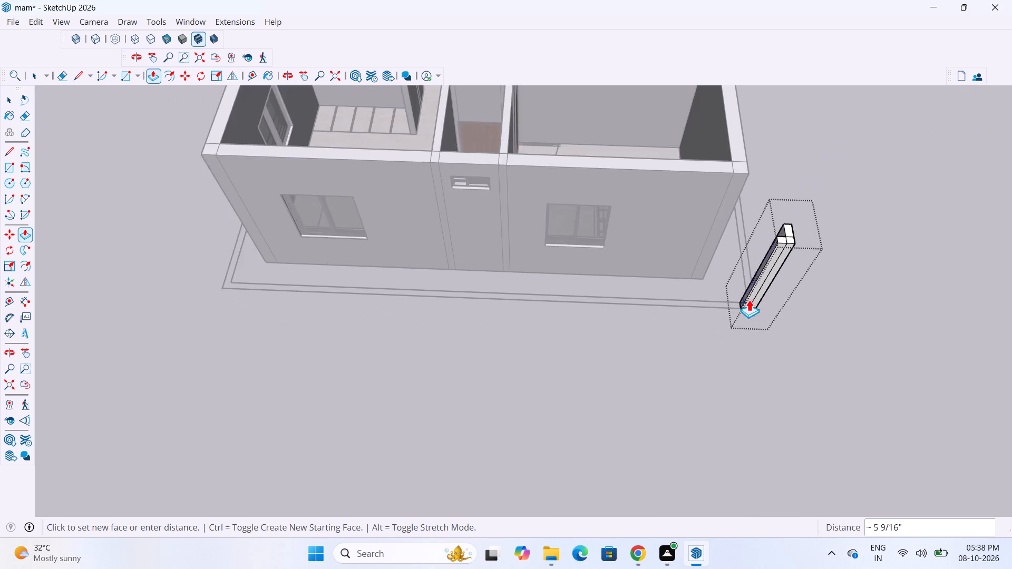
scroll(749, 299, "down", 3)
scroll(531, 279, "up", 14)
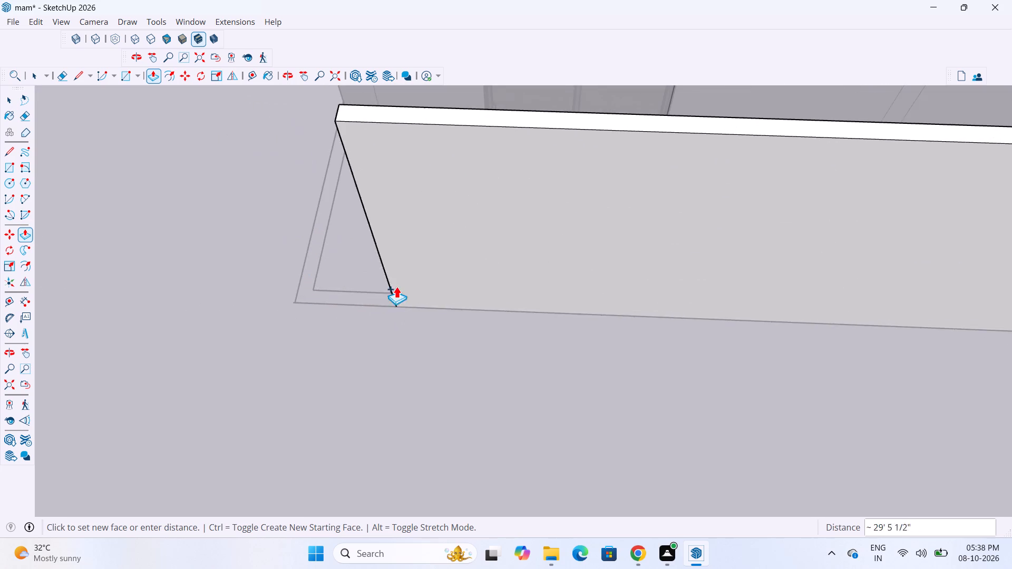
scroll(400, 287, "up", 1)
middle_click_drag(443, 285, 656, 232)
left_click(267, 276)
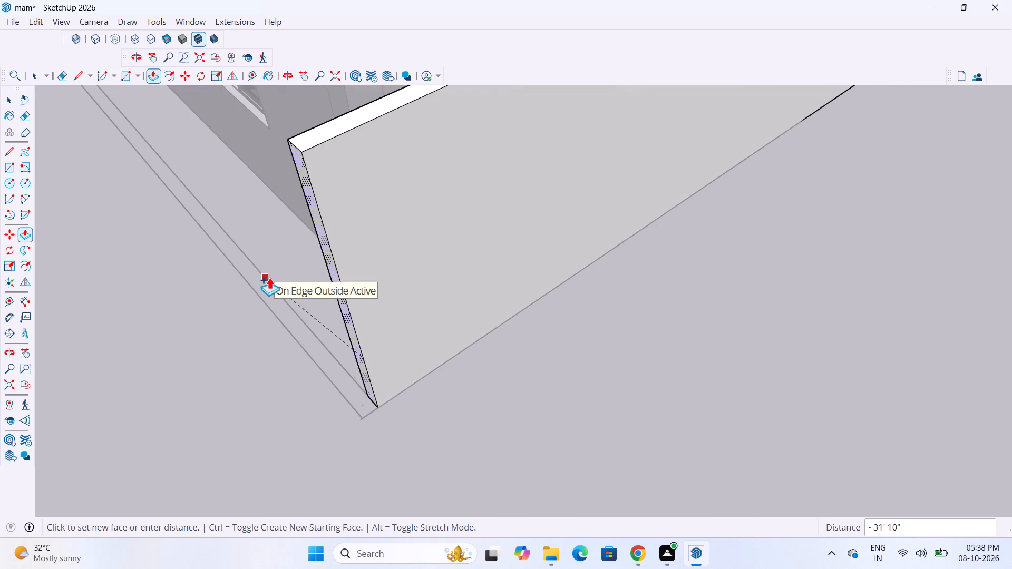
Extend the rear boundary wall's end face about 5" to the outer line of the side boundary.
scroll(331, 376, "up", 4)
middle_click_drag(409, 369, 477, 332)
left_click(449, 366)
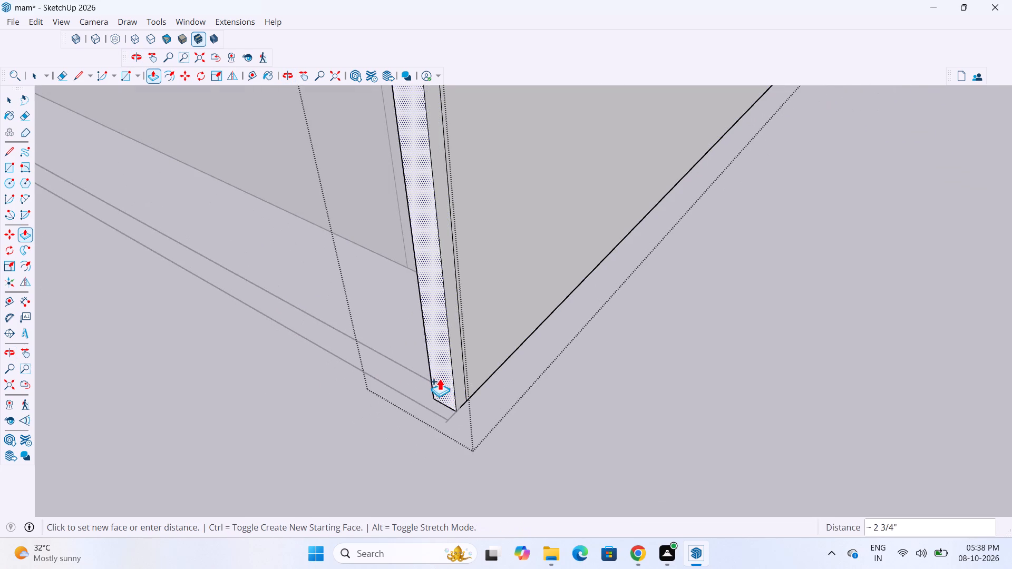
middle_click_drag(489, 430, 654, 440)
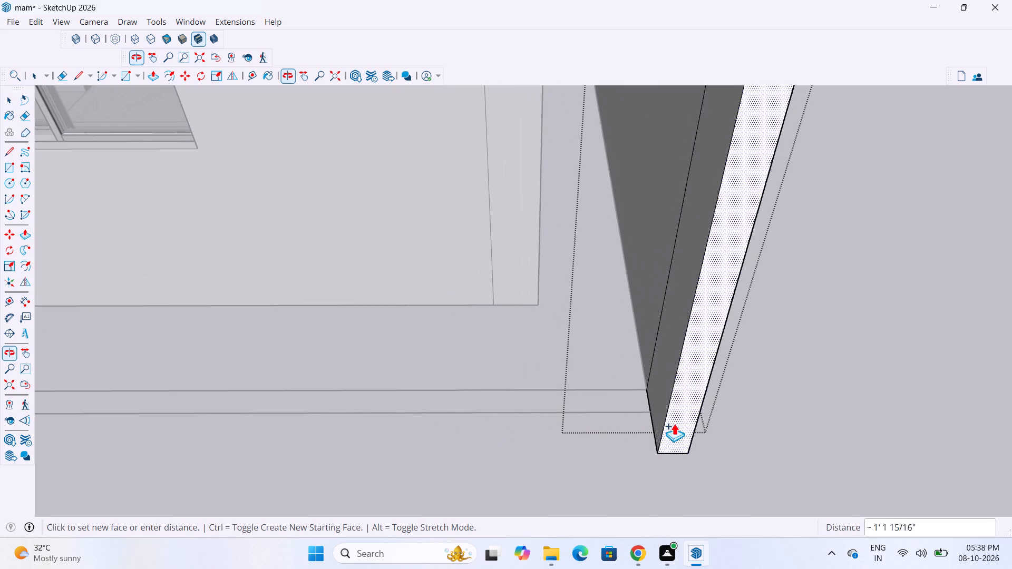
scroll(664, 399, "up", 4)
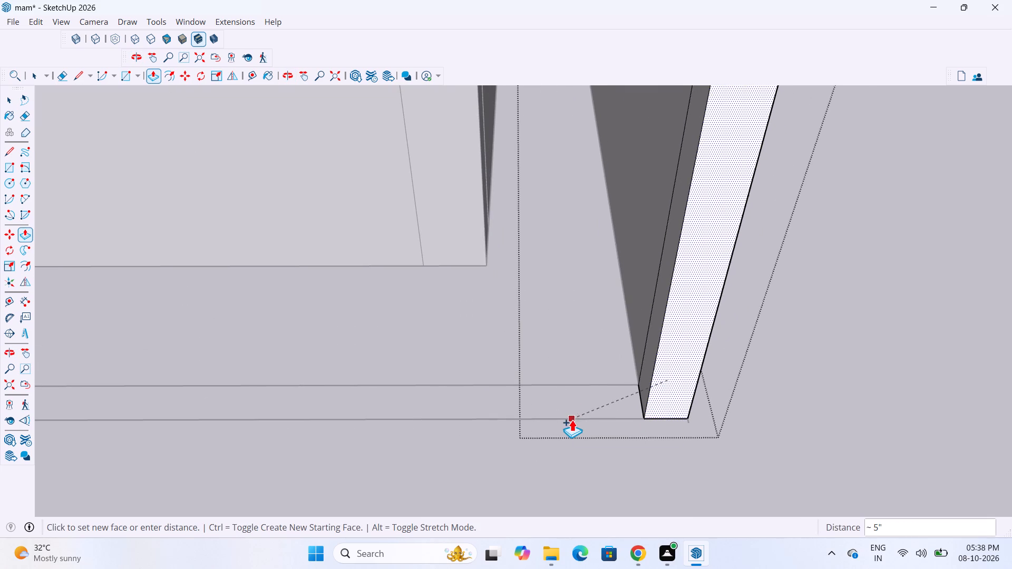
left_click(572, 419)
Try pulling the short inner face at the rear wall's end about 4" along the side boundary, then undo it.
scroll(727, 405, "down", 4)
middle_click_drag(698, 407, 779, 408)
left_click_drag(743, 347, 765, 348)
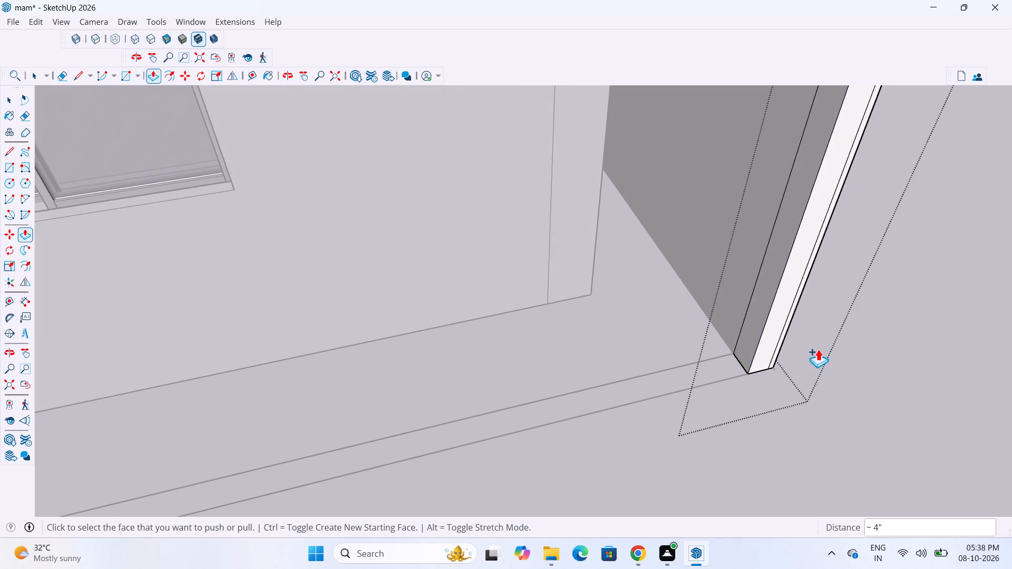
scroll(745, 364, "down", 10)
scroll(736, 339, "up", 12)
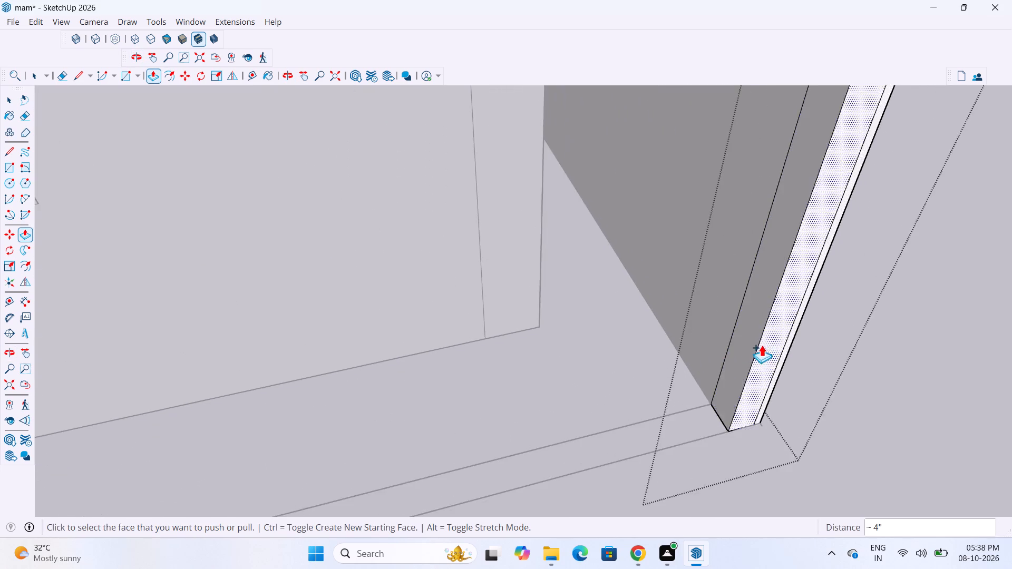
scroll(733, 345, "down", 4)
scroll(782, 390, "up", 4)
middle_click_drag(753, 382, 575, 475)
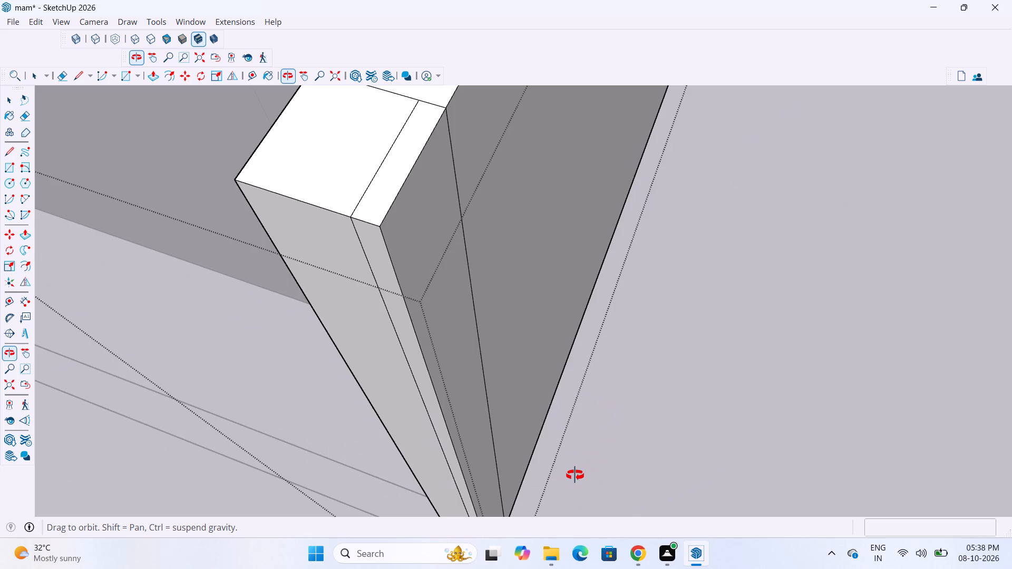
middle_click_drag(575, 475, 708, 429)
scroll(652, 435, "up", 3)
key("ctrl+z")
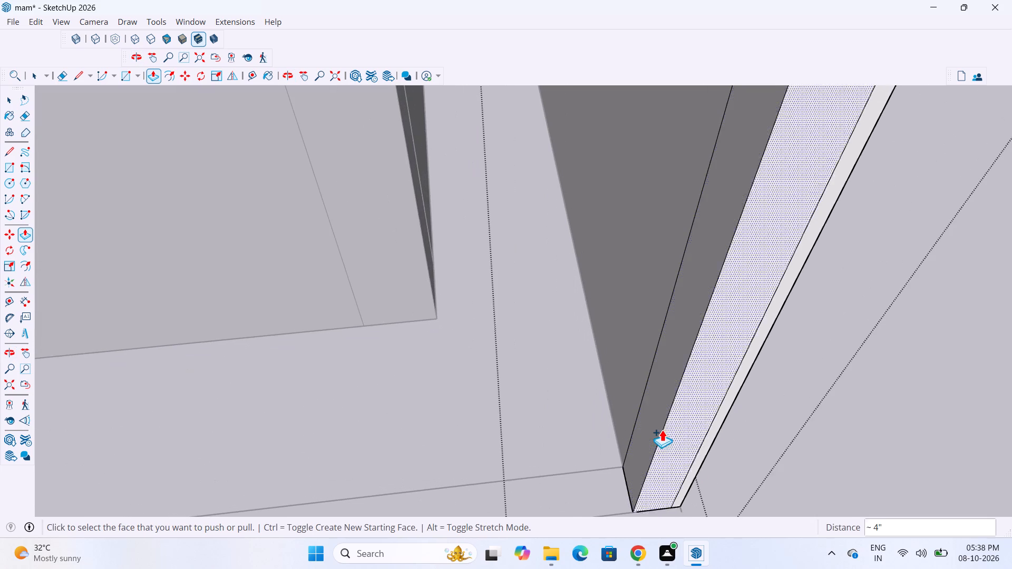
Pull the short inner face at the rear wall's end about 32'5" along the side boundary to the staircase's low wall.
scroll(657, 429, "down", 4)
left_click(655, 424)
scroll(647, 429, "down", 7)
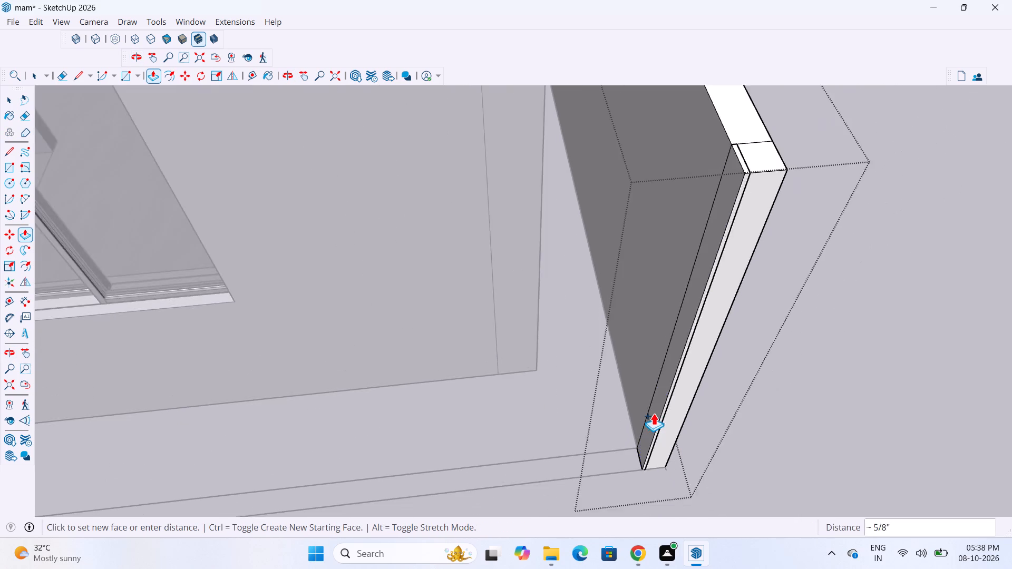
scroll(654, 413, "down", 13)
scroll(665, 376, "down", 11)
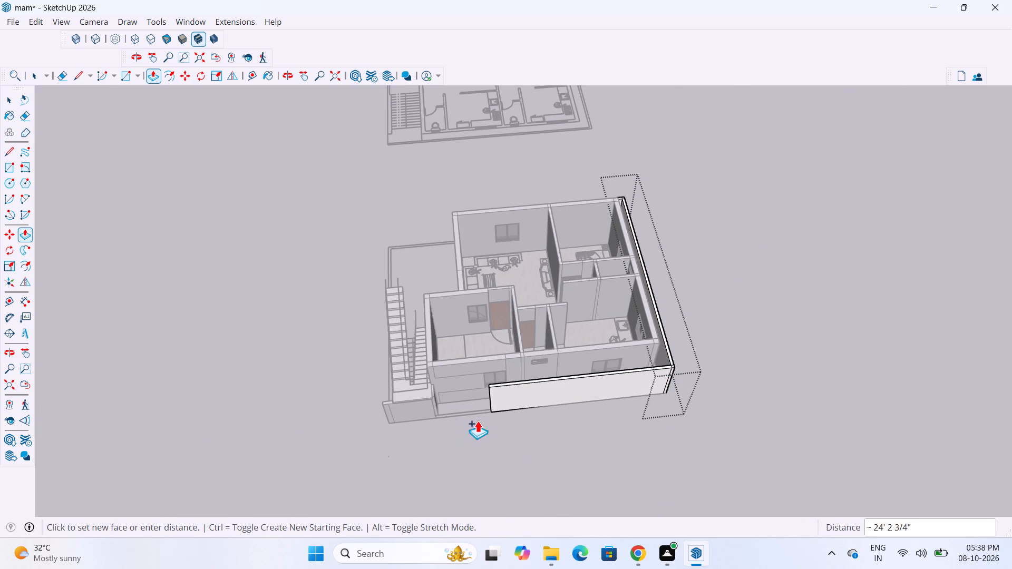
scroll(439, 428, "up", 20)
scroll(439, 428, "up", 1)
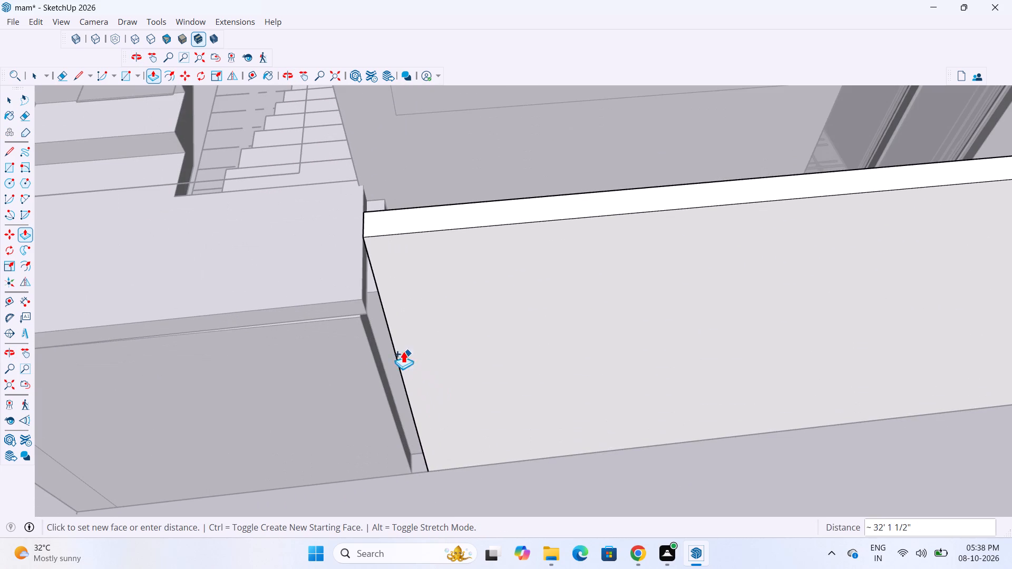
left_click(359, 321)
scroll(558, 299, "down", 8)
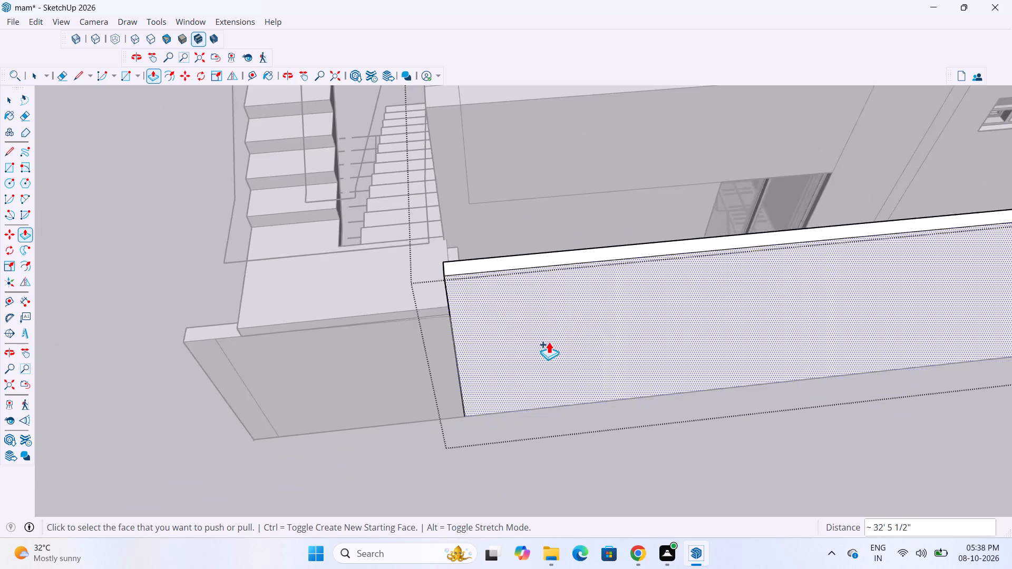
middle_click_drag(486, 351, 658, 298)
scroll(641, 294, "up", 5)
scroll(707, 329, "down", 4)
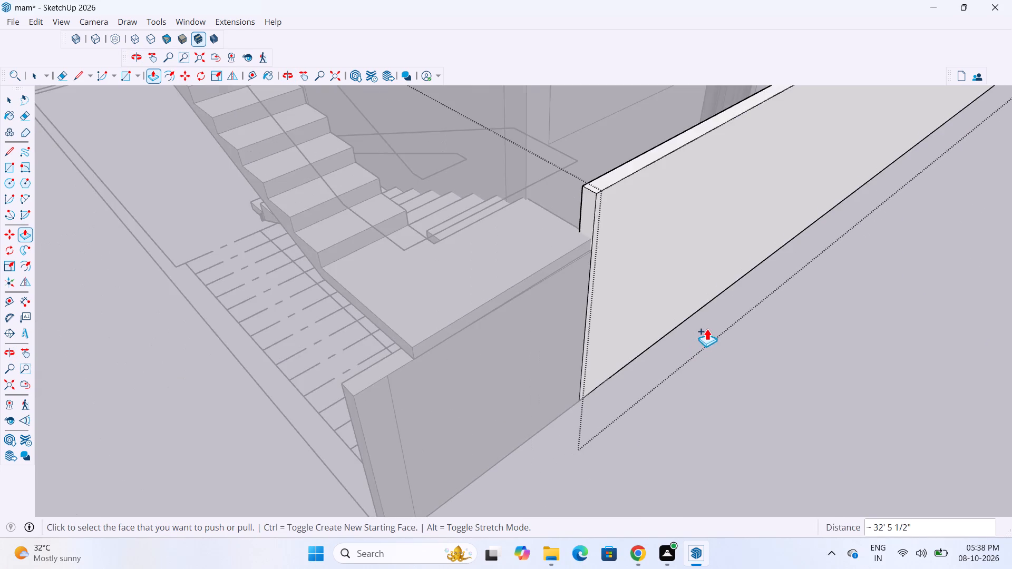
scroll(689, 385, "down", 4)
middle_click_drag(675, 382, 729, 379)
key("space")
key("space")
left_click(714, 416)
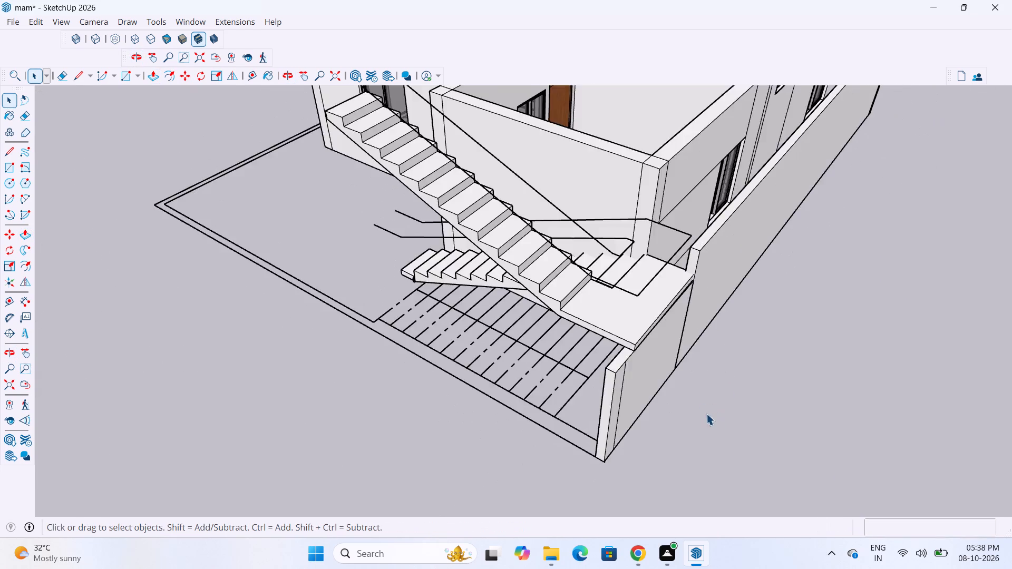
Pull the short face at the rear wall's other end about 37'8" along the opposite side boundary to the inner front line.
scroll(634, 401, "down", 4)
middle_click_drag(635, 406, 702, 383)
scroll(653, 386, "up", 3)
scroll(791, 393, "down", 8)
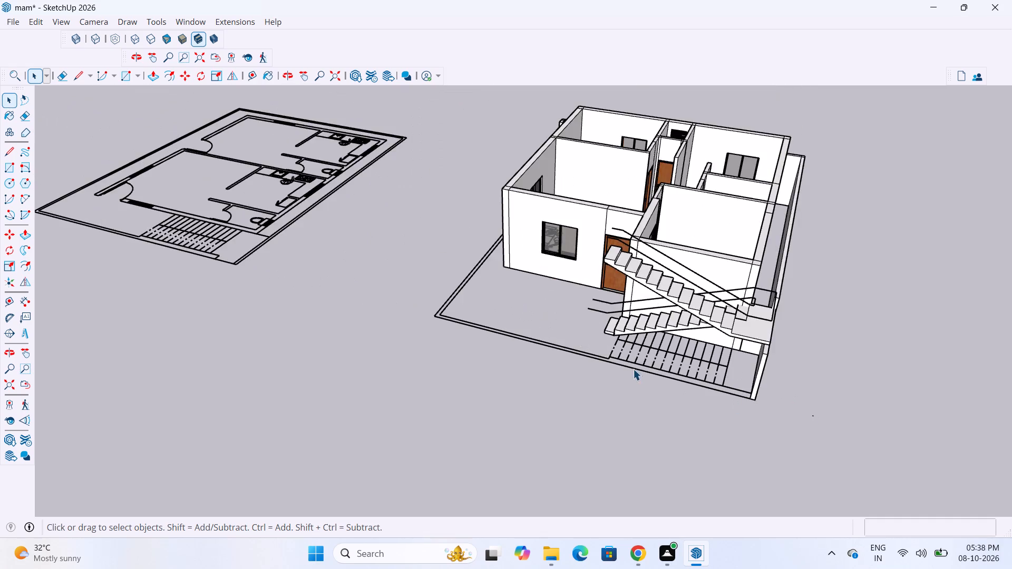
middle_click_drag(639, 368, 907, 424)
scroll(471, 219, "up", 6)
scroll(417, 173, "down", 3)
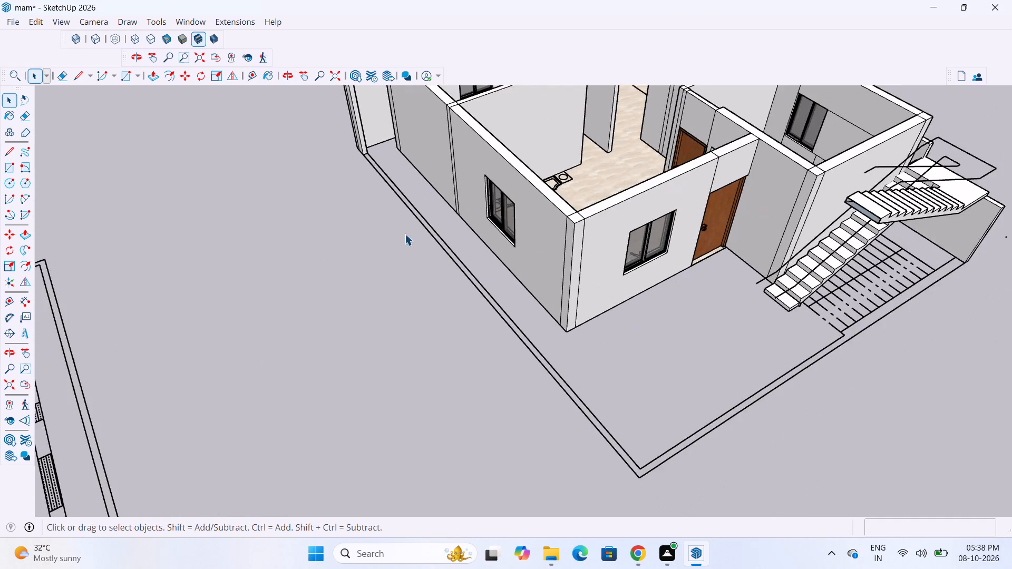
scroll(405, 234, "down", 4)
scroll(430, 159, "up", 16)
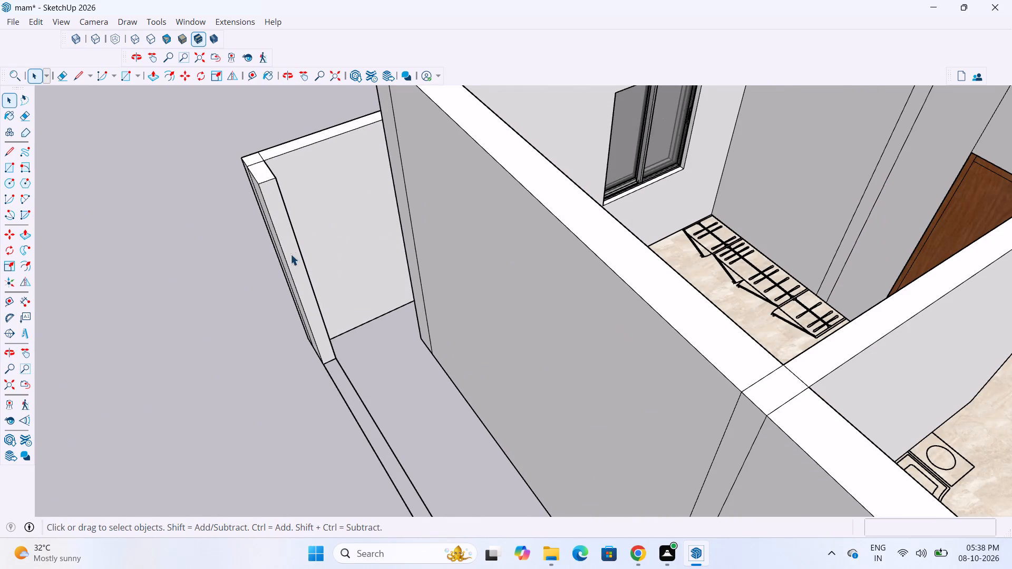
double_click(288, 259)
key("p")
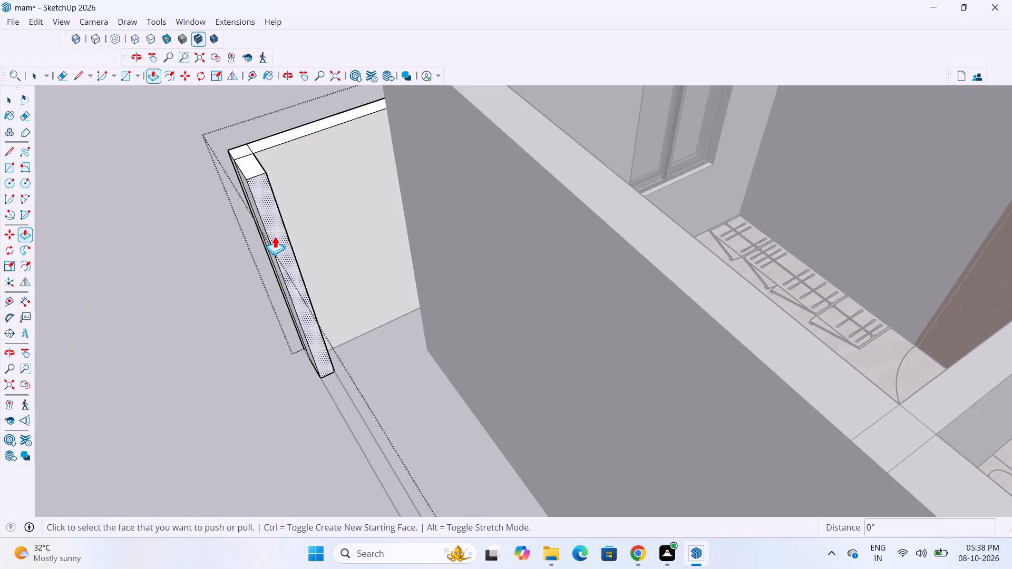
left_click(275, 236)
scroll(303, 236, "down", 10)
scroll(340, 271, "down", 8)
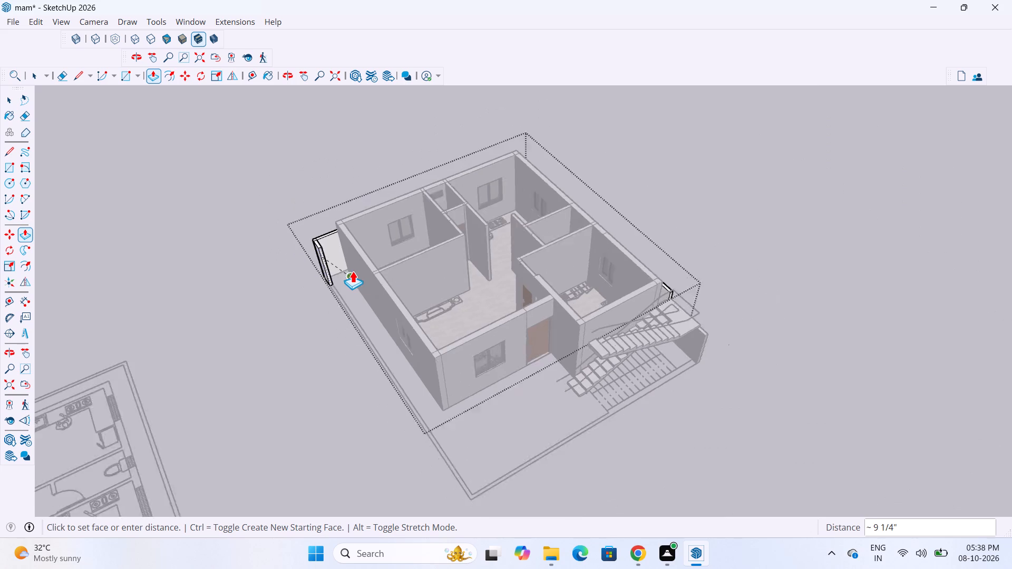
scroll(353, 271, "down", 7)
scroll(422, 386, "up", 17)
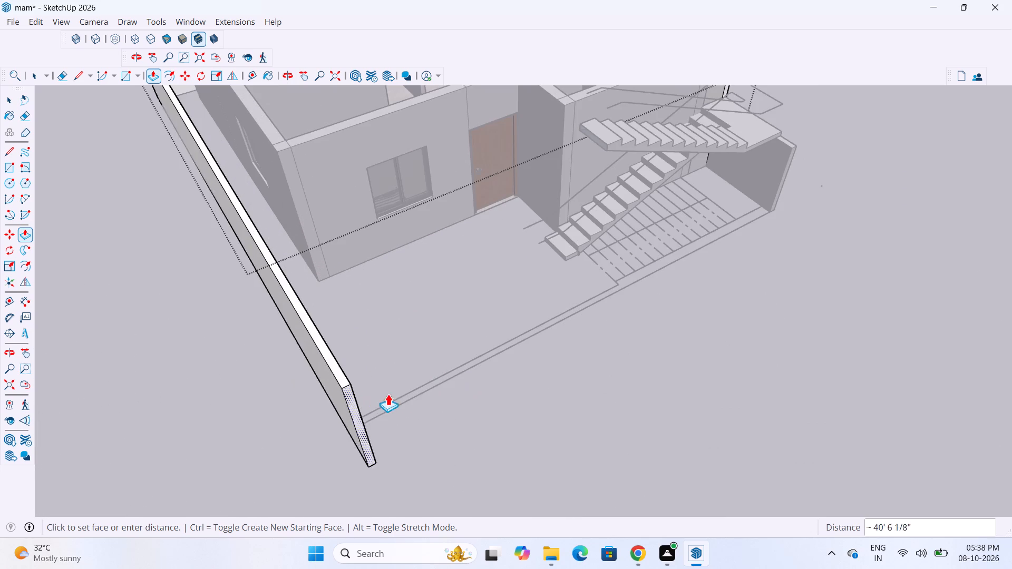
scroll(410, 393, "up", 8)
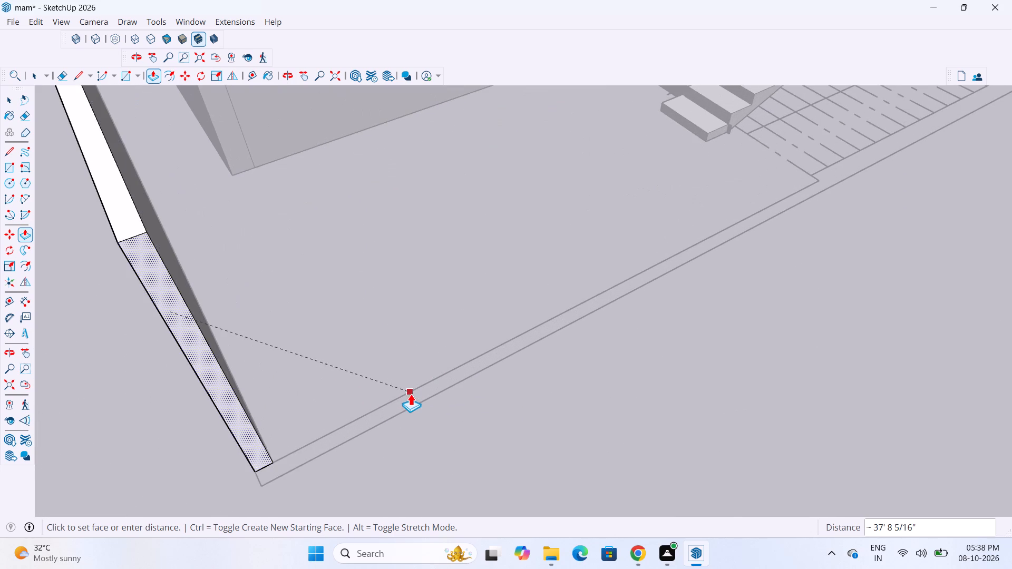
left_click(411, 394)
Extend that side wall's front end face about 5" to the outer line of the front boundary.
scroll(242, 487, "up", 2)
scroll(264, 450, "down", 3)
scroll(257, 445, "up", 2)
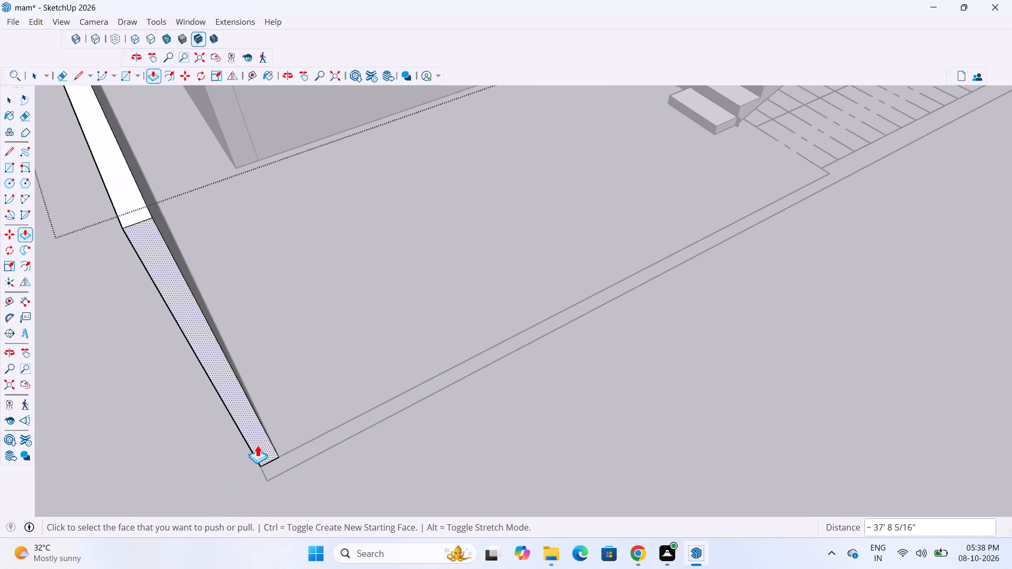
left_click(258, 443)
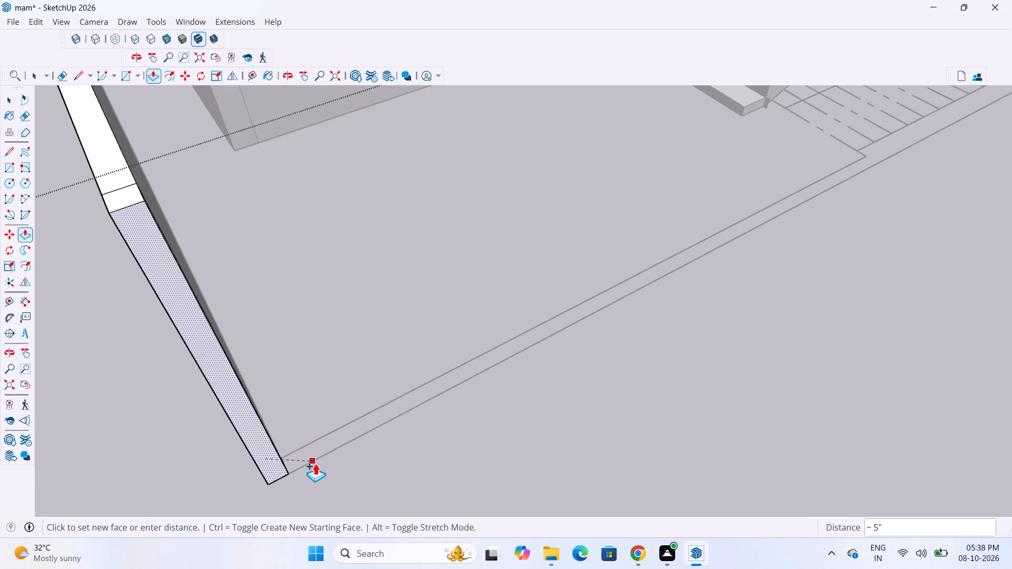
left_click(315, 463)
Pull the inner face at the side wall's front corner 4' along the front boundary towards the staircase.
scroll(339, 472, "down", 4)
middle_click_drag(436, 477, 242, 474)
scroll(173, 281, "up", 6)
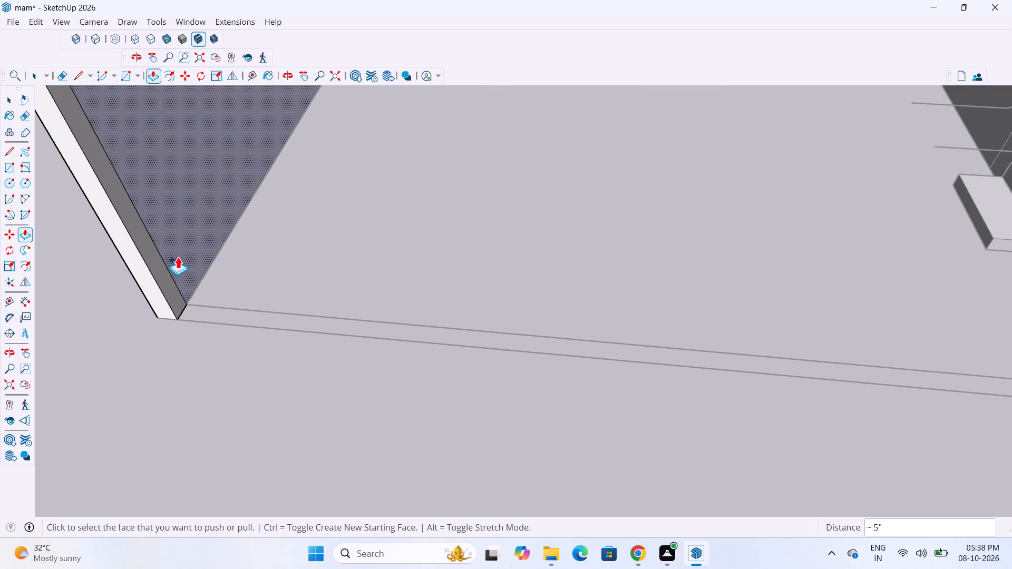
left_click(162, 269)
scroll(294, 293, "down", 5)
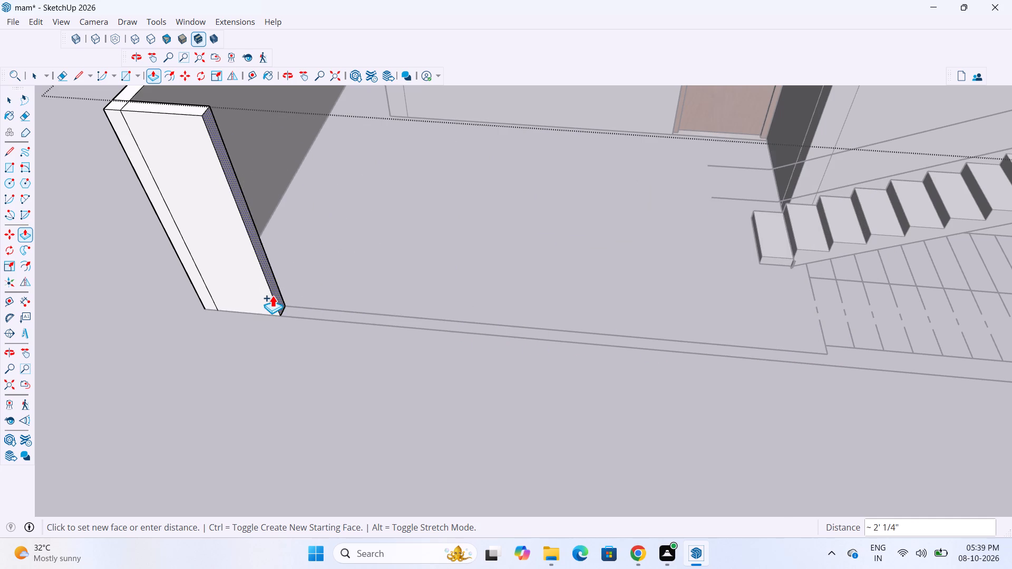
middle_click_drag(306, 296, 396, 291)
scroll(402, 291, "down", 4)
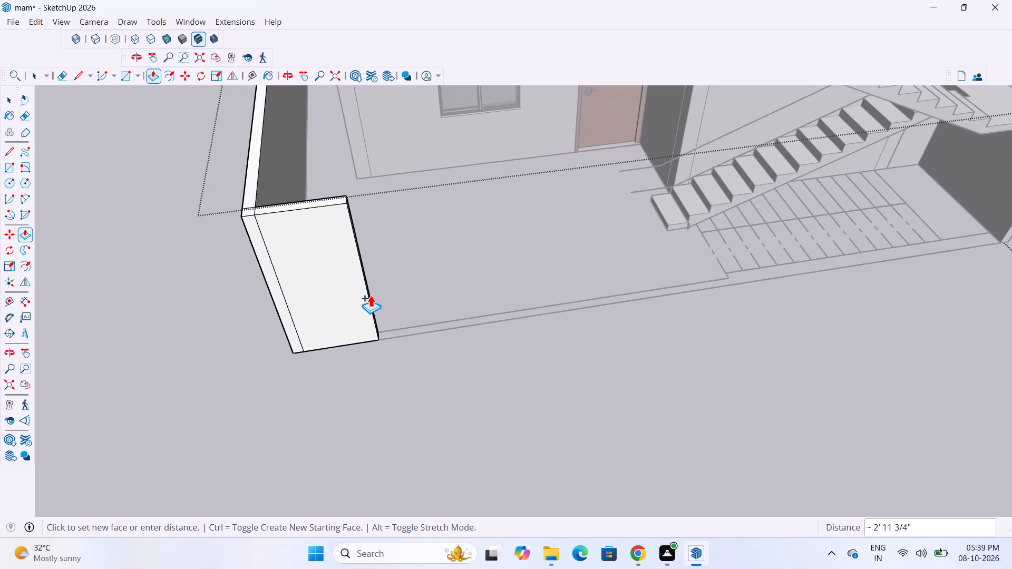
type("4'")
key("Return")
scroll(307, 313, "down", 10)
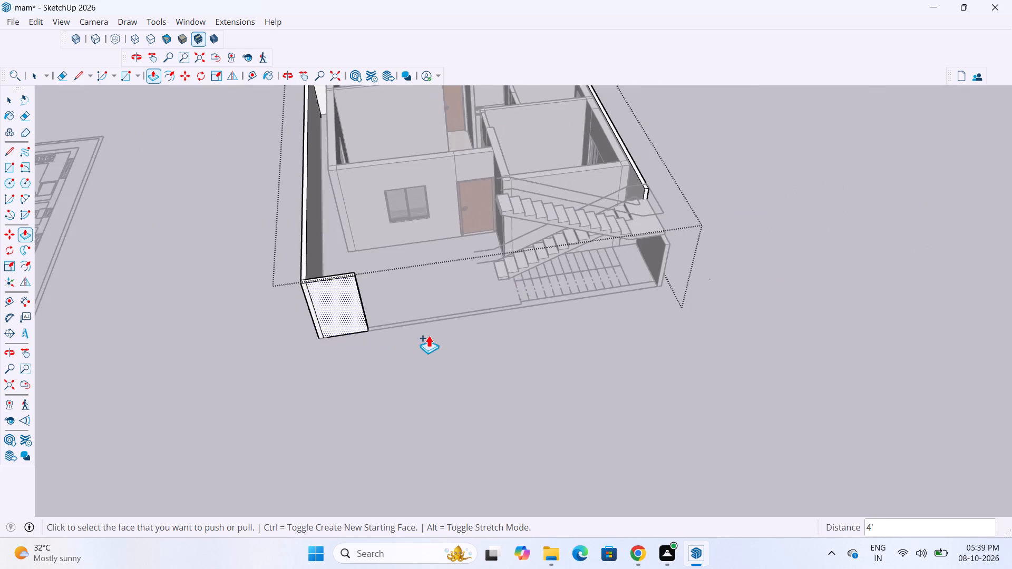
scroll(620, 256, "up", 11)
middle_click_drag(671, 304, 617, 297)
scroll(619, 331, "down", 3)
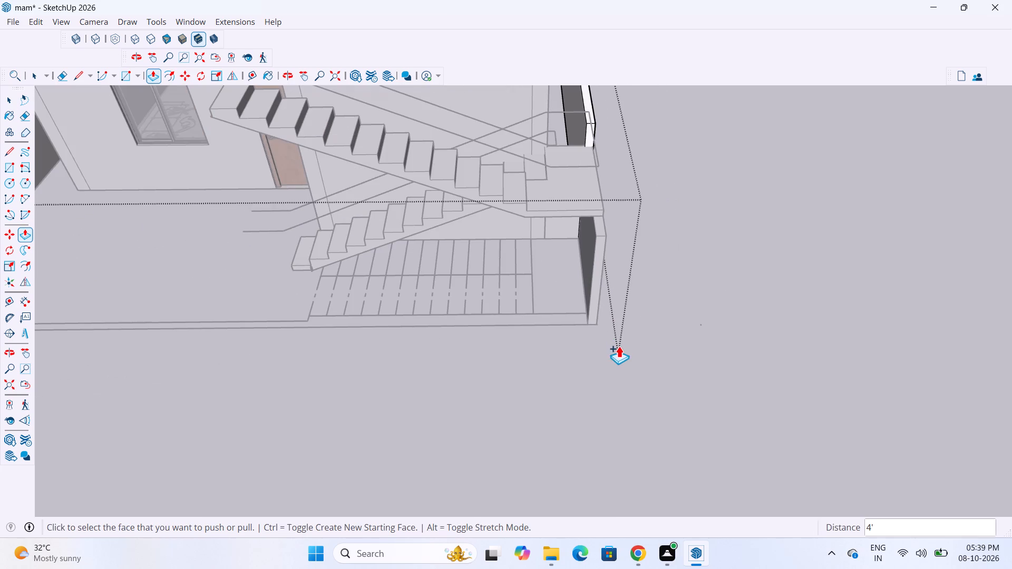
scroll(619, 346, "down", 1)
key("space")
left_click(746, 326)
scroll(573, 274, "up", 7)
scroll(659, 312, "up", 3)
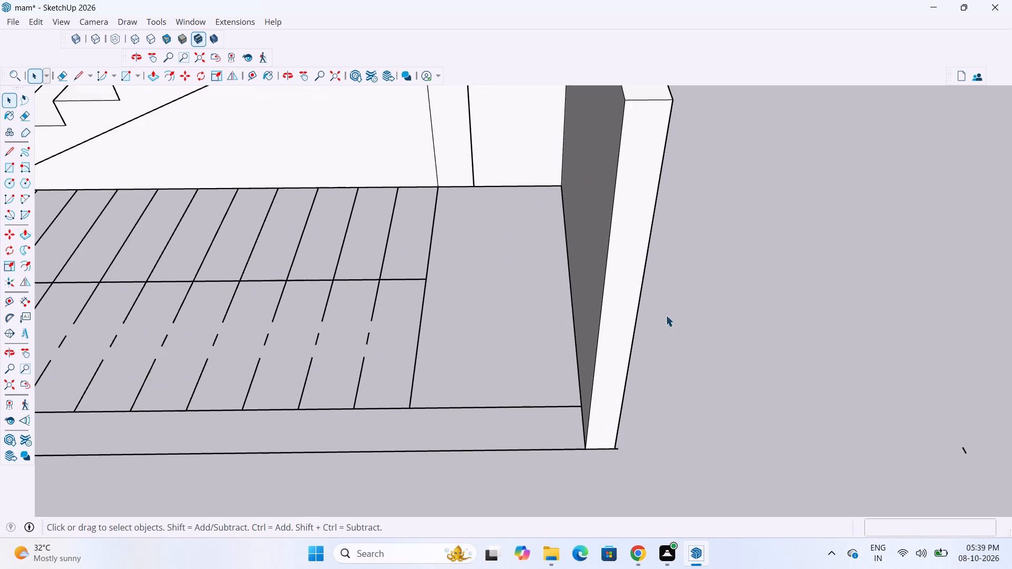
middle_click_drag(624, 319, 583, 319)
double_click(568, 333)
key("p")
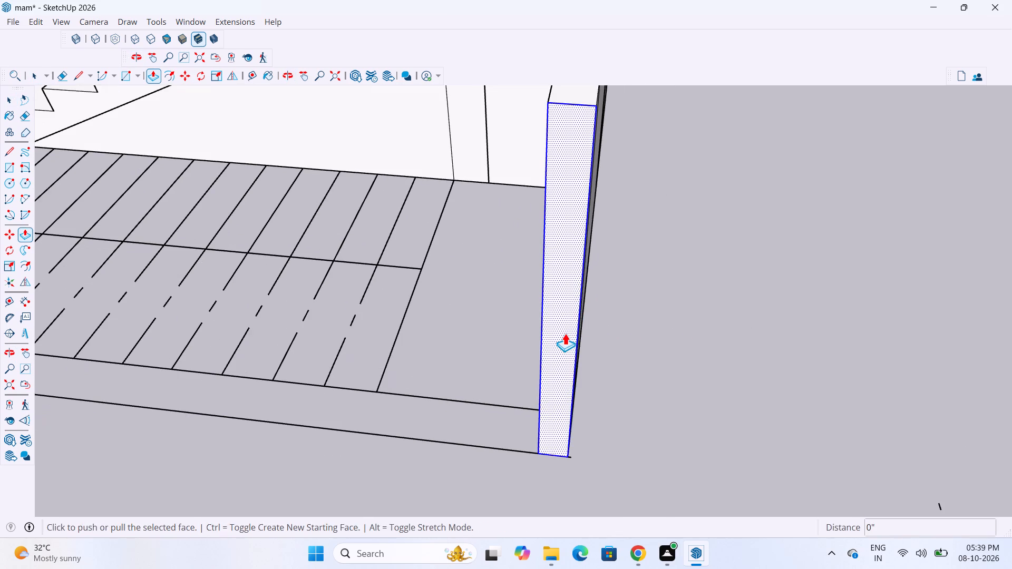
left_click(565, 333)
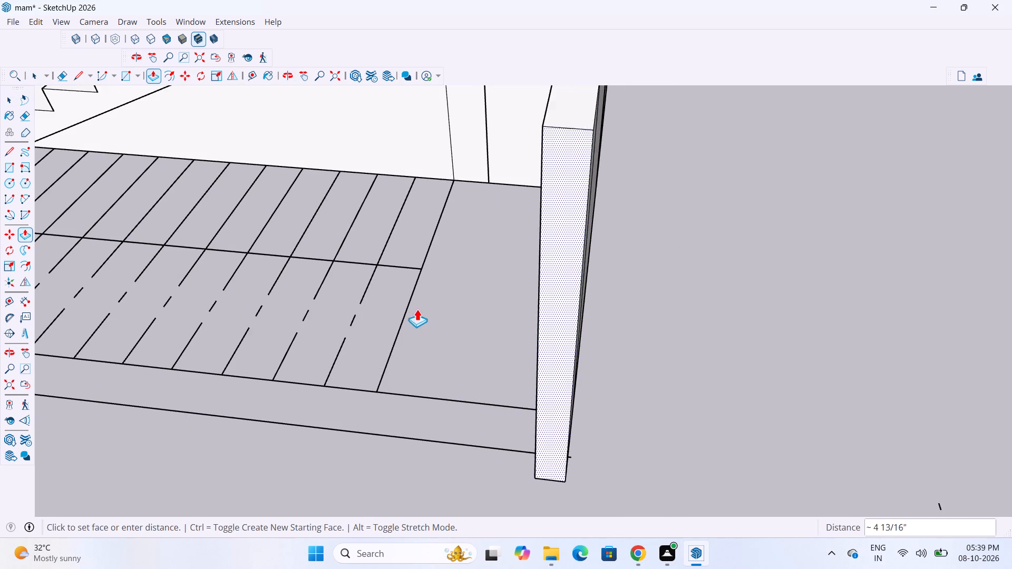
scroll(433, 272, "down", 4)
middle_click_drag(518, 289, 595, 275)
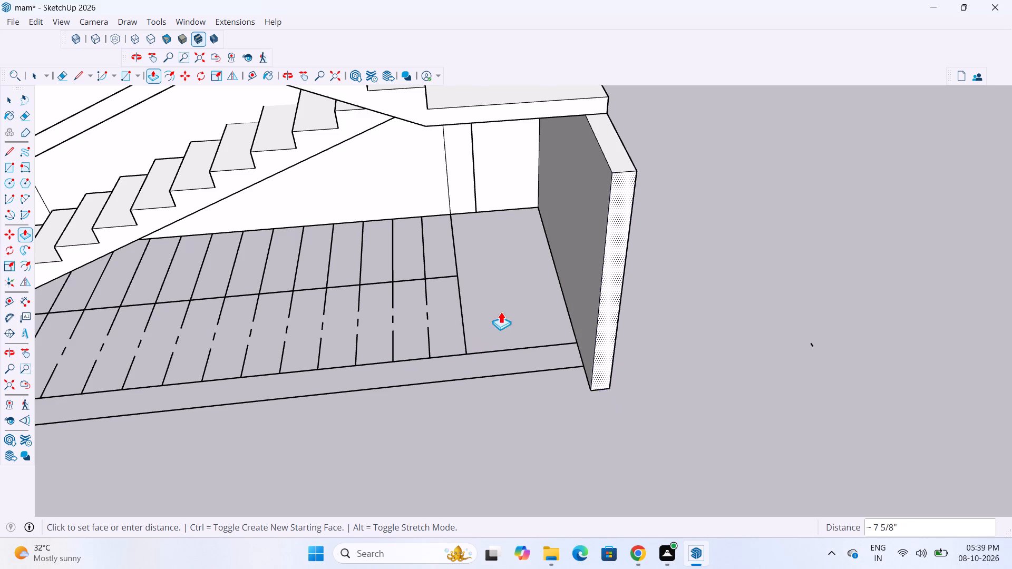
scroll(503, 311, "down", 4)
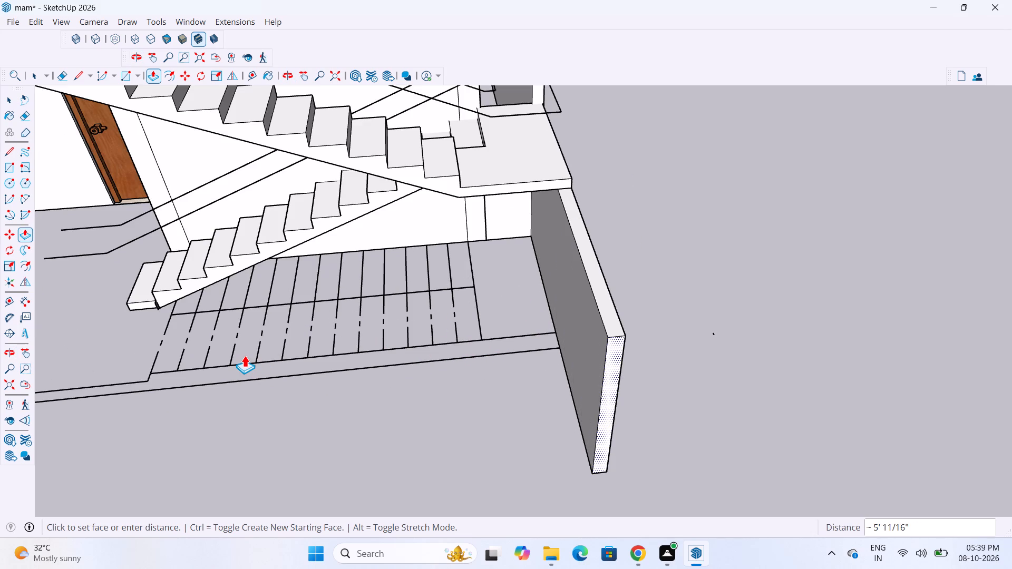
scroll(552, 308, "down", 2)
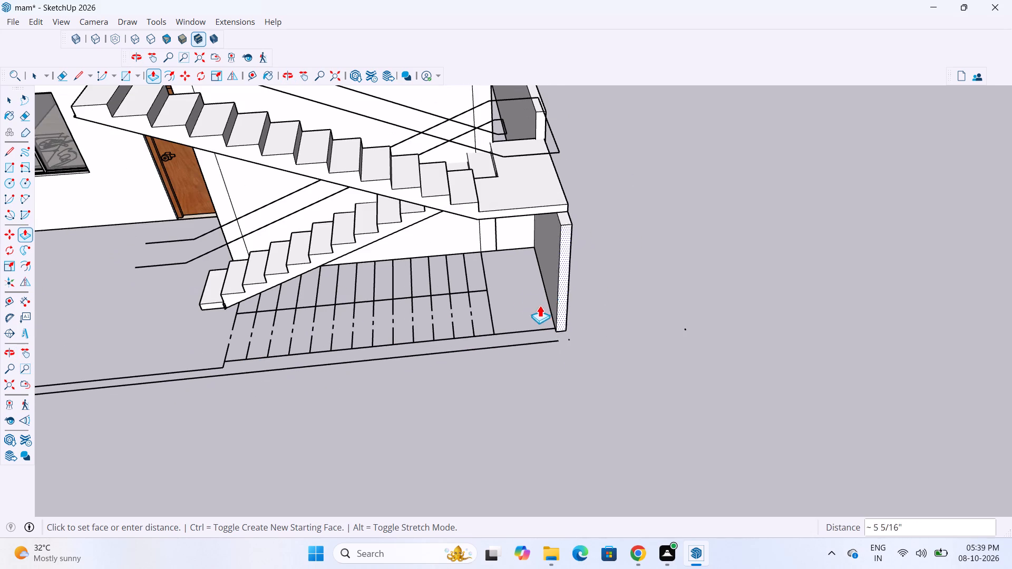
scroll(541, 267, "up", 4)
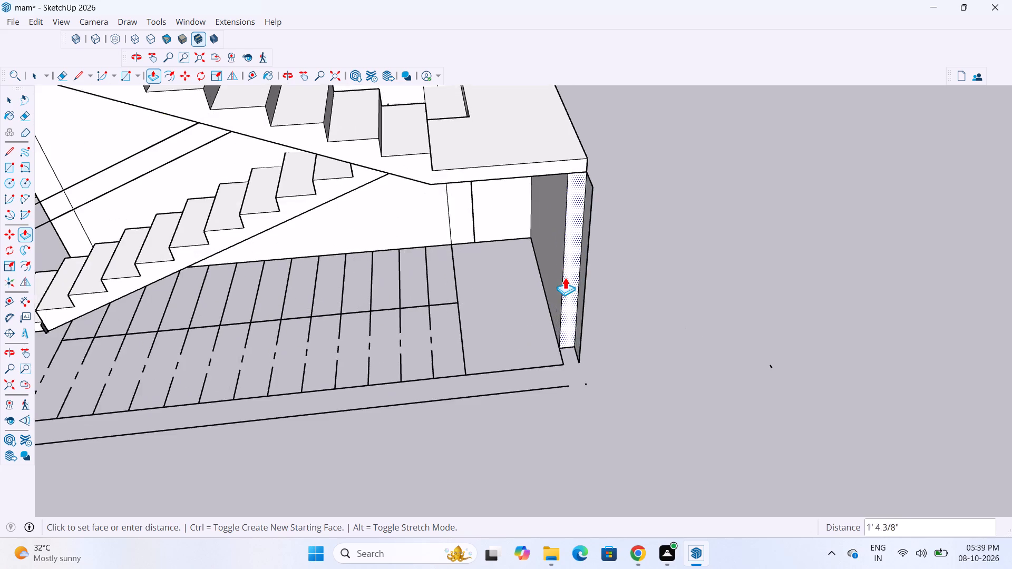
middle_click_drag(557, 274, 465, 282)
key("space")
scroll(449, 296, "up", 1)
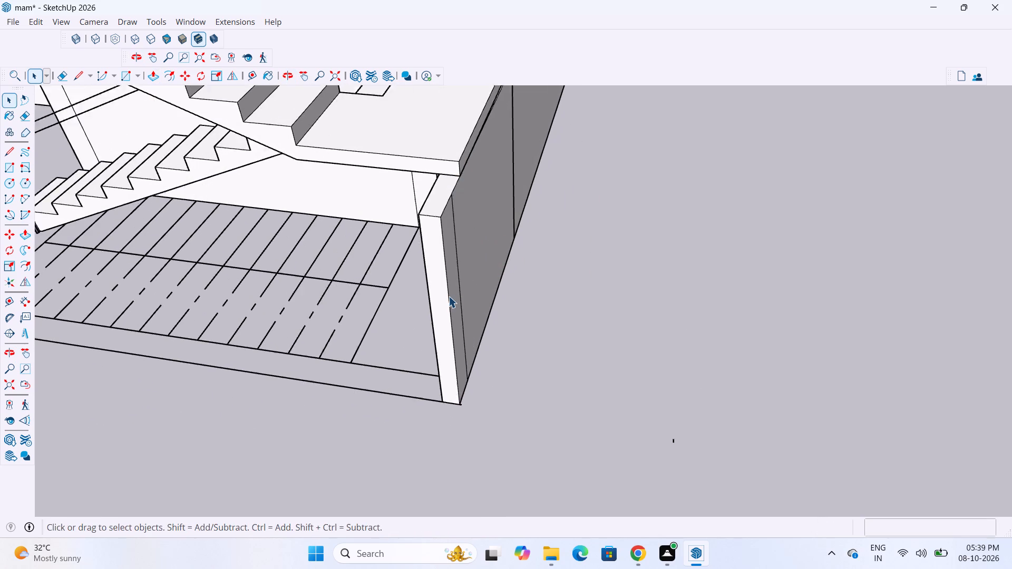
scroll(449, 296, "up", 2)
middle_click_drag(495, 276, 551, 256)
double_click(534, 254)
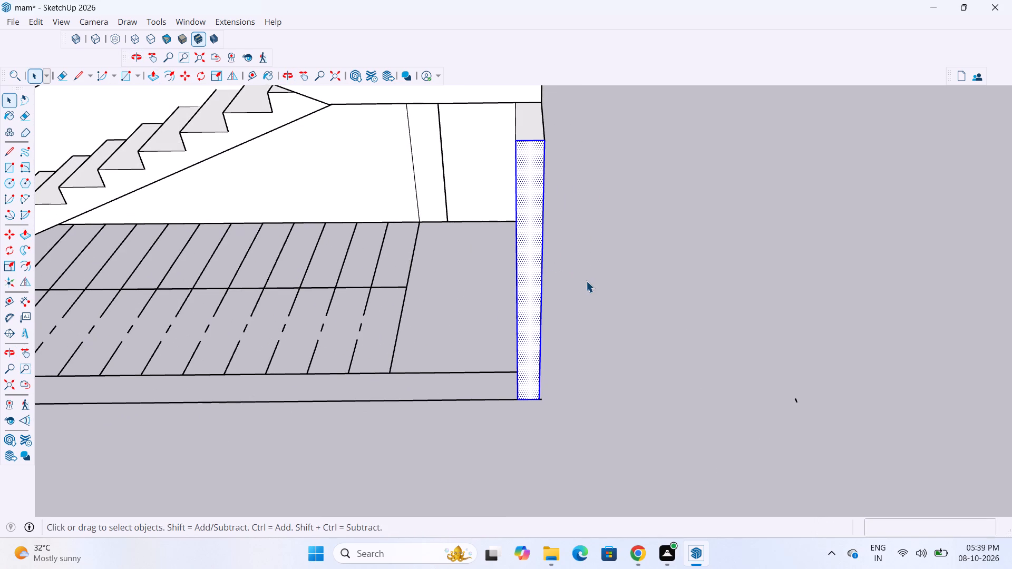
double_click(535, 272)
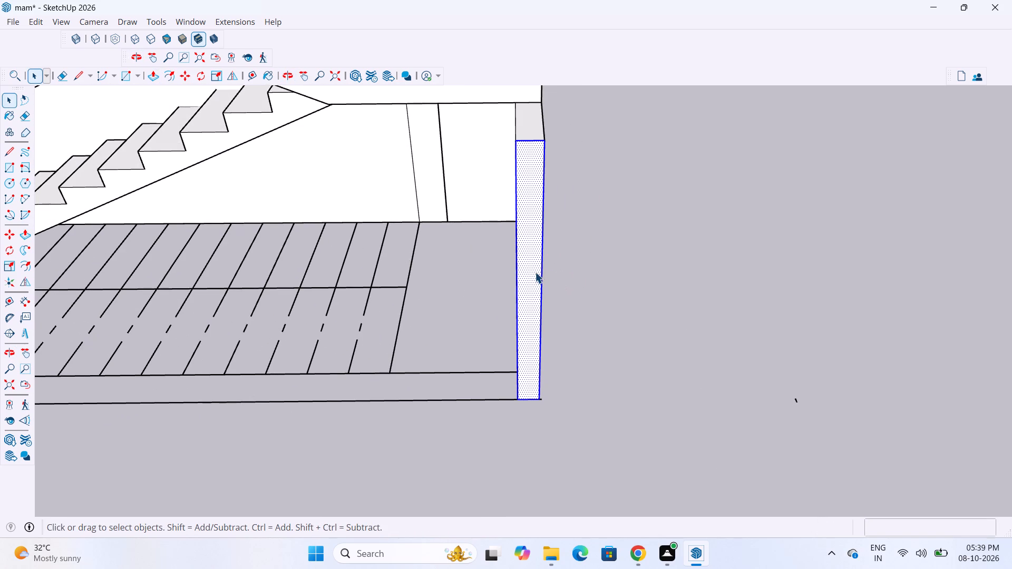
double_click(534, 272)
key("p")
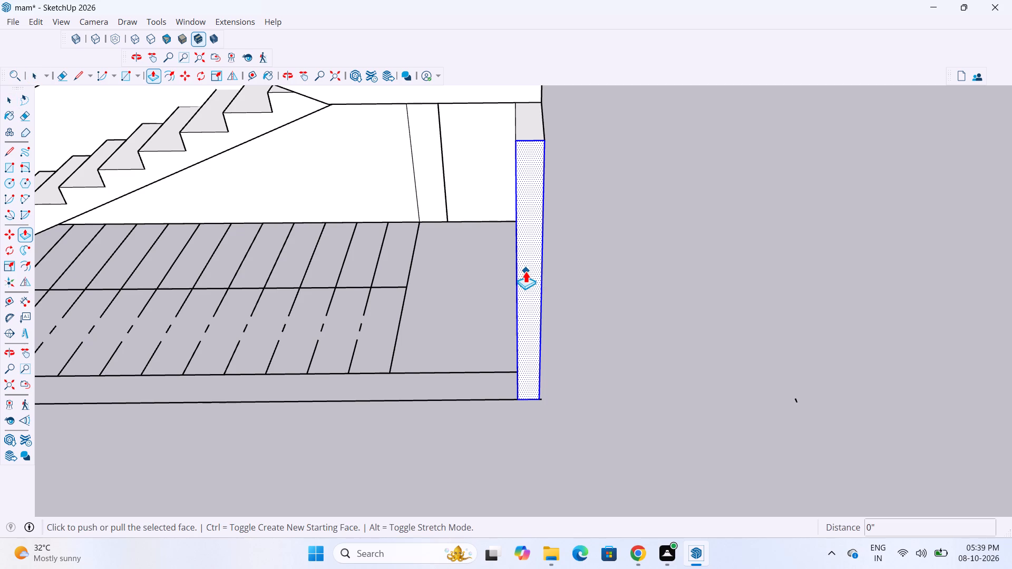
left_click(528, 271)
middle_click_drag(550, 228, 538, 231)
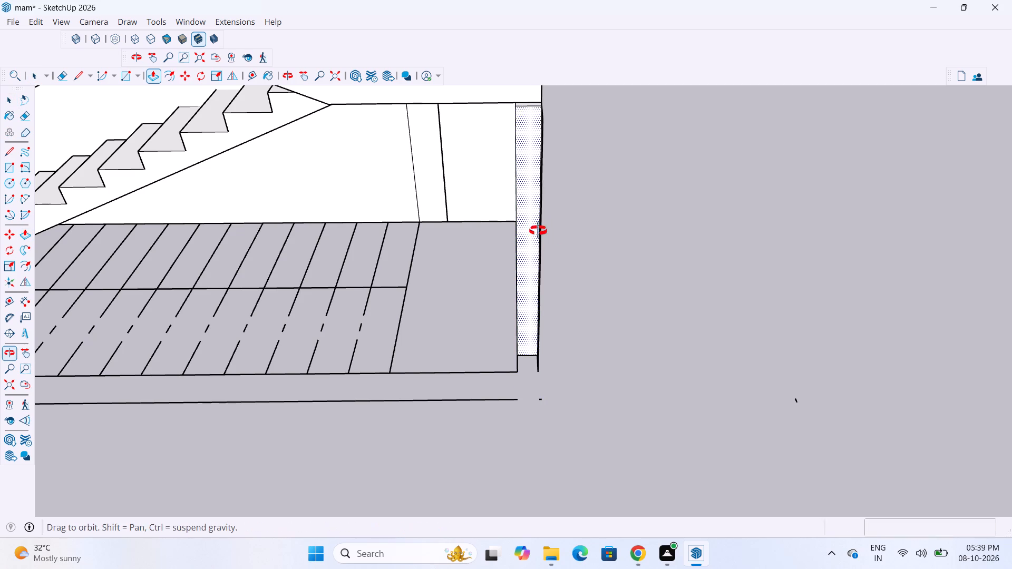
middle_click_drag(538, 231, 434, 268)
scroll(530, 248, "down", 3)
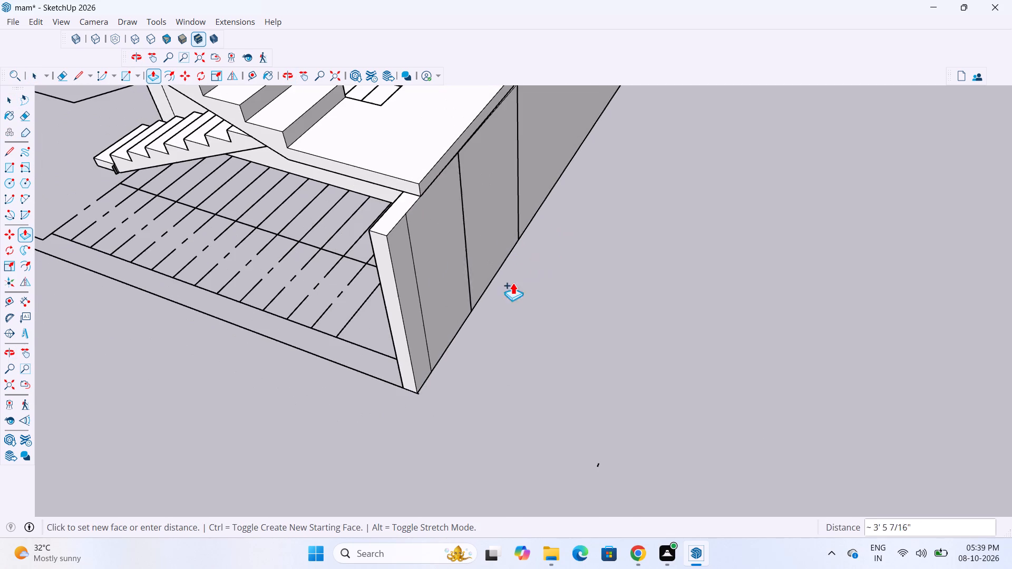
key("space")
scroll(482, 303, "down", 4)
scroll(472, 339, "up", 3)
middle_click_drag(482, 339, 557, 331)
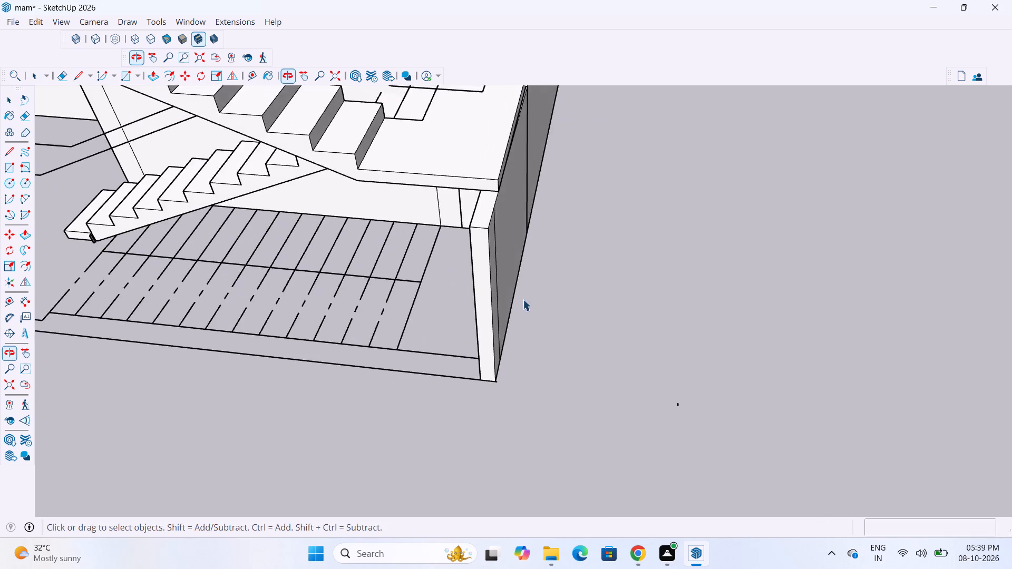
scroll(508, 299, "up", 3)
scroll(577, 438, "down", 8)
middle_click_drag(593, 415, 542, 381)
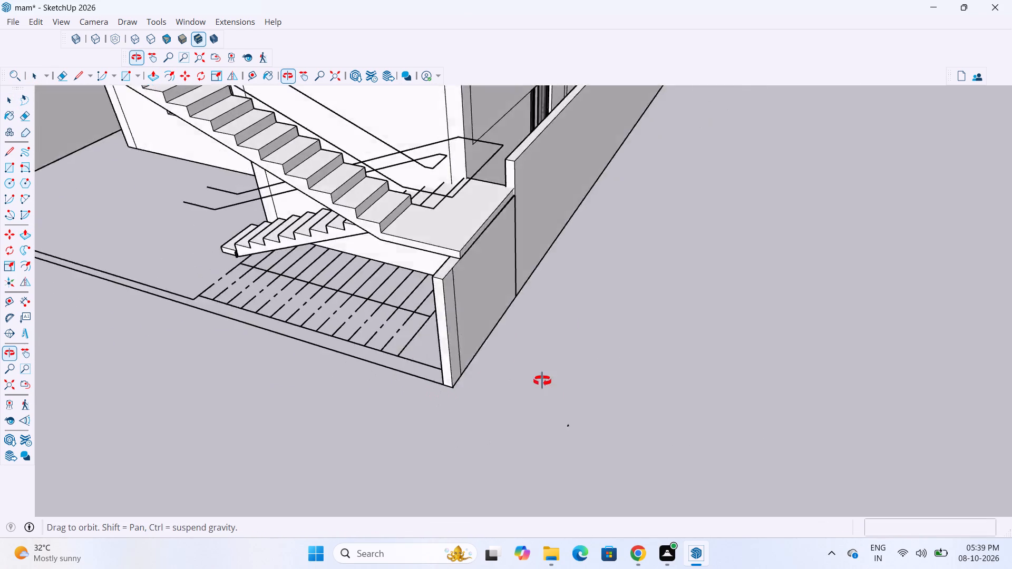
Undo the recent boundary wall extensions along both side boundaries and at the front corner, and leave the wall group.
middle_click_drag(542, 381, 589, 381)
key("ctrl+z")
key("ctrl+z")
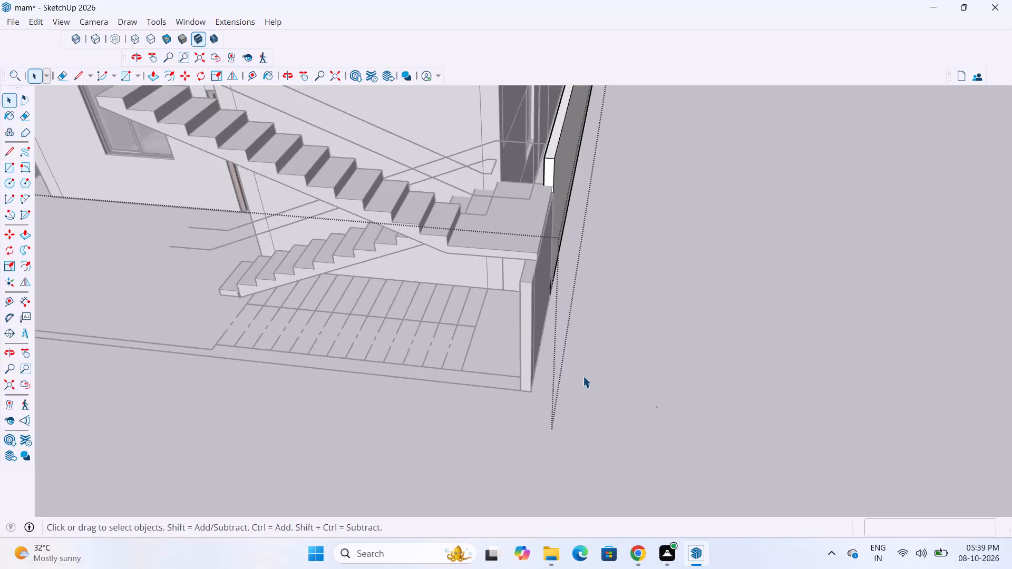
key("ctrl+z")
key("ctrl+z")
key("ctrl+z")
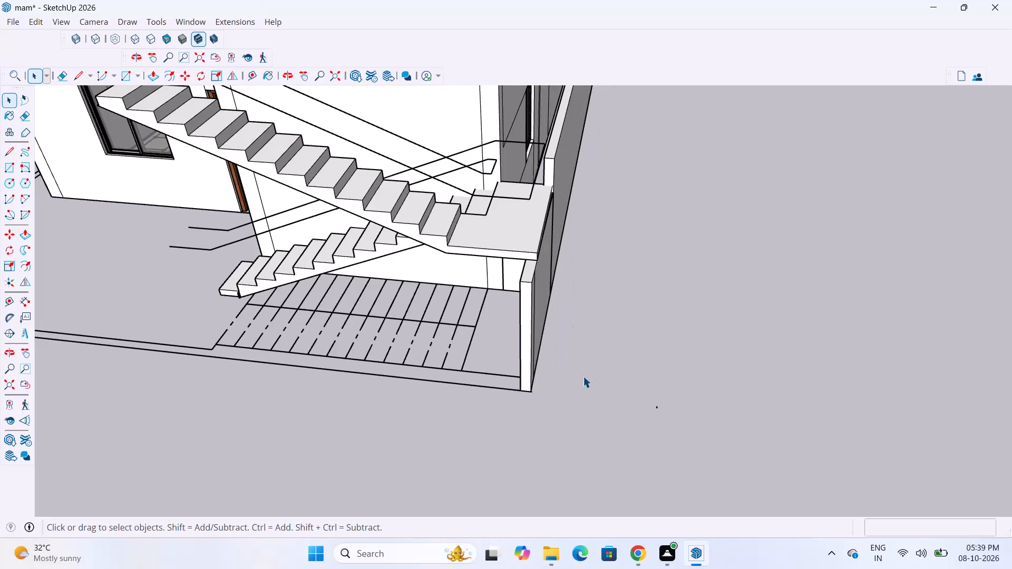
key("ctrl+z")
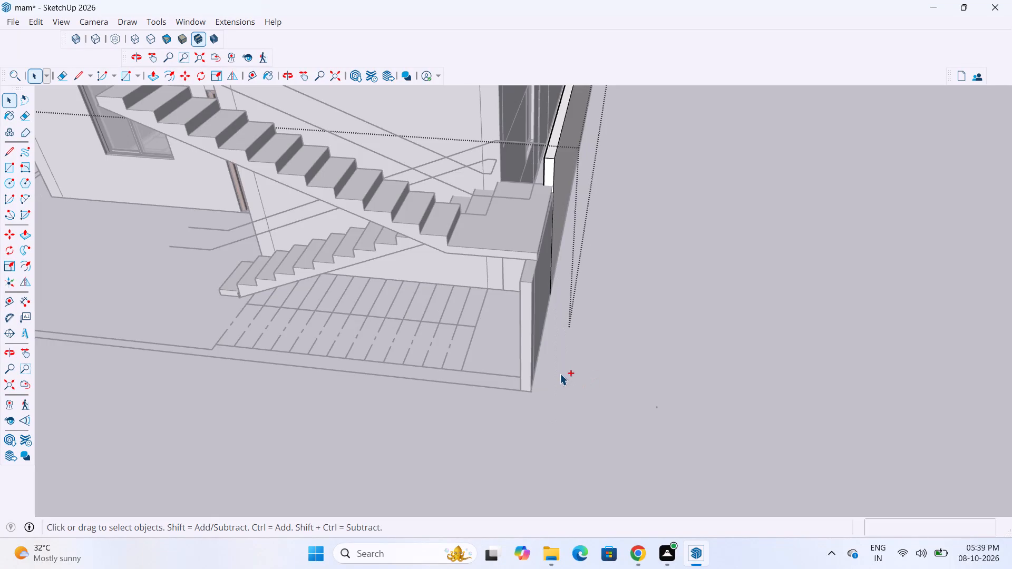
key("ctrl+z")
scroll(567, 425, "down", 3)
middle_click_drag(643, 446, 478, 474)
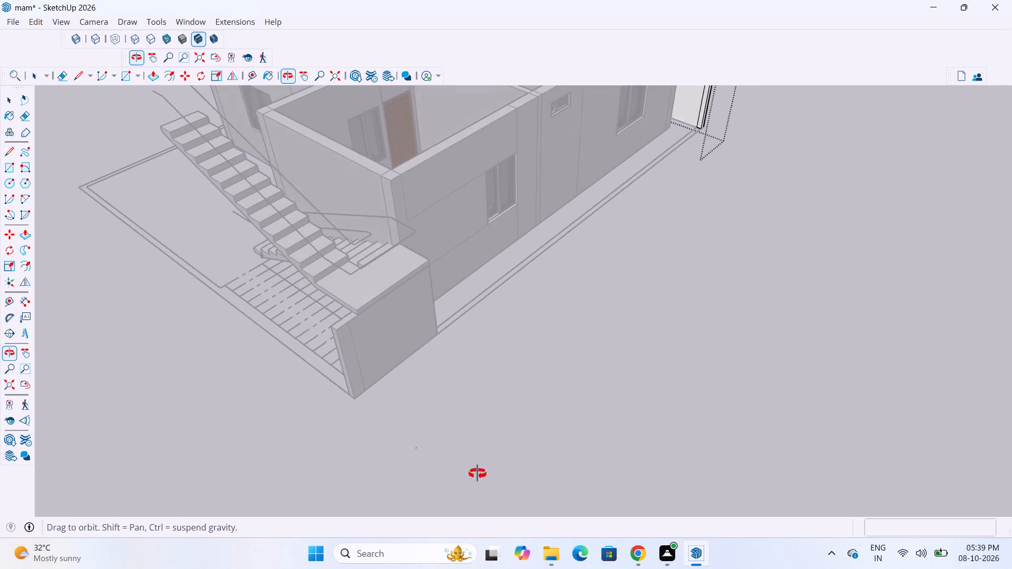
middle_click_drag(478, 474, 476, 474)
key("space")
left_click_drag(491, 427, 497, 434)
scroll(367, 366, "up", 2)
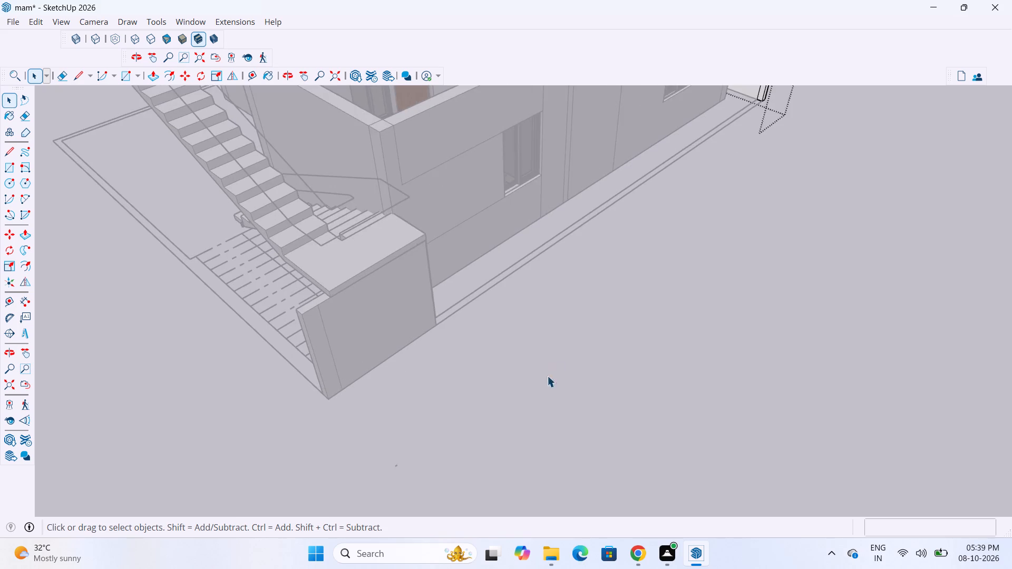
scroll(516, 399, "down", 4)
left_click(785, 301)
Pull the short inner face at the rear boundary wall's staircase-side end about 32'4" along the side boundary to the stair landing's corner.
scroll(470, 406, "down", 5)
scroll(445, 393, "up", 1)
middle_click_drag(497, 365, 665, 301)
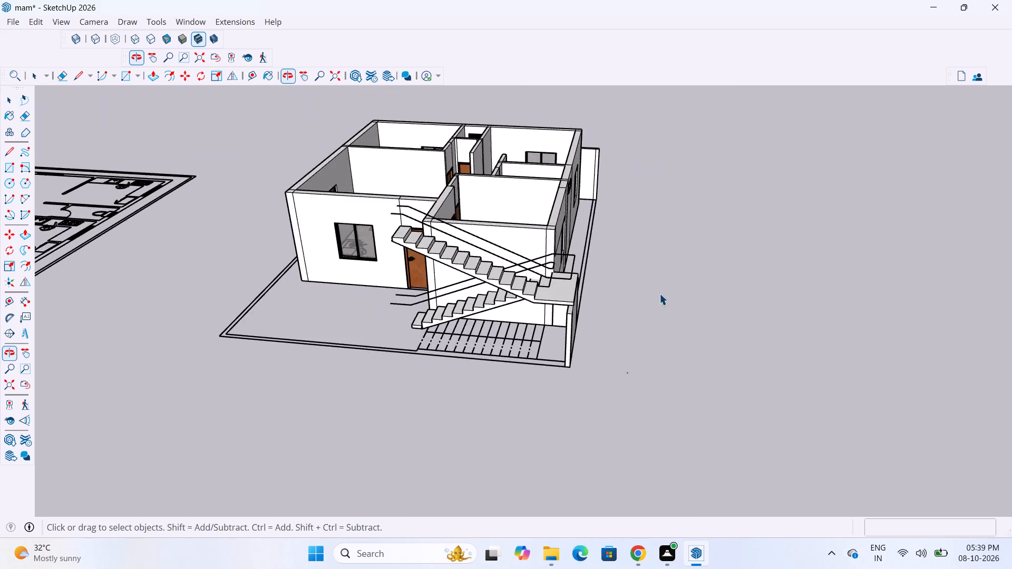
scroll(594, 300, "up", 6)
middle_click_drag(559, 342, 643, 351)
scroll(661, 396, "up", 9)
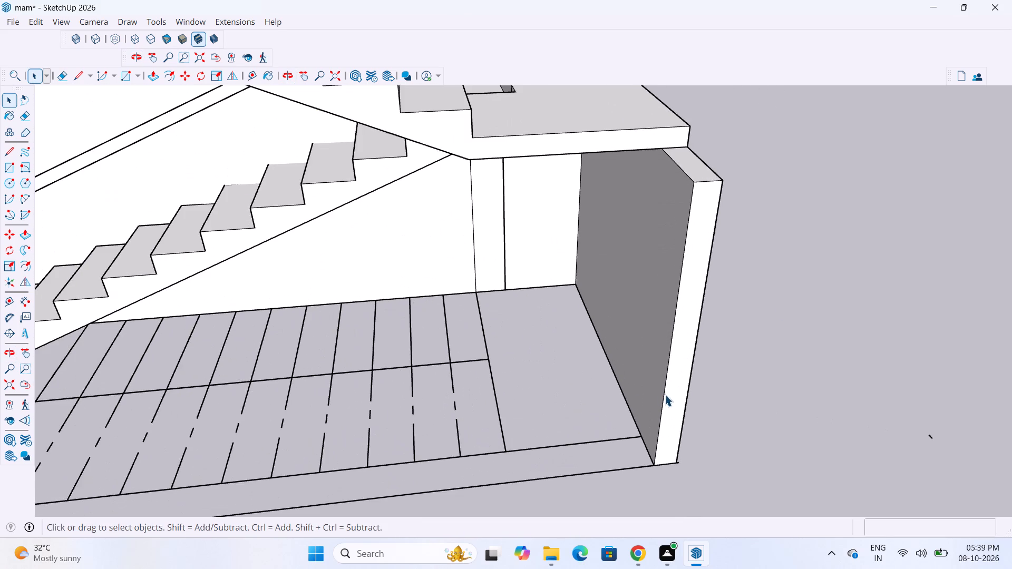
middle_click_drag(682, 399, 610, 423)
scroll(536, 428, "down", 10)
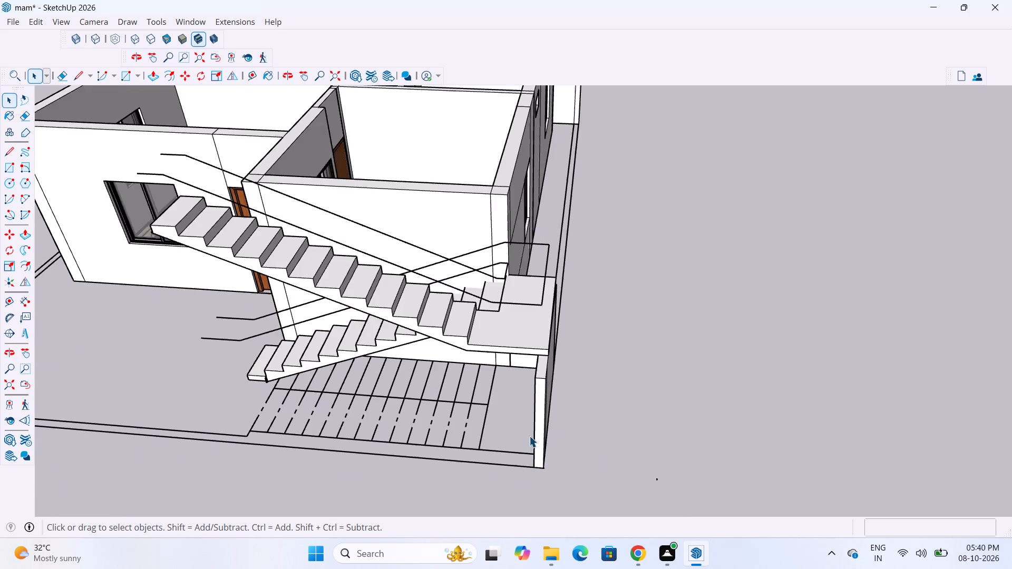
scroll(529, 436, "down", 3)
middle_click_drag(634, 425, 423, 482)
scroll(636, 231, "up", 6)
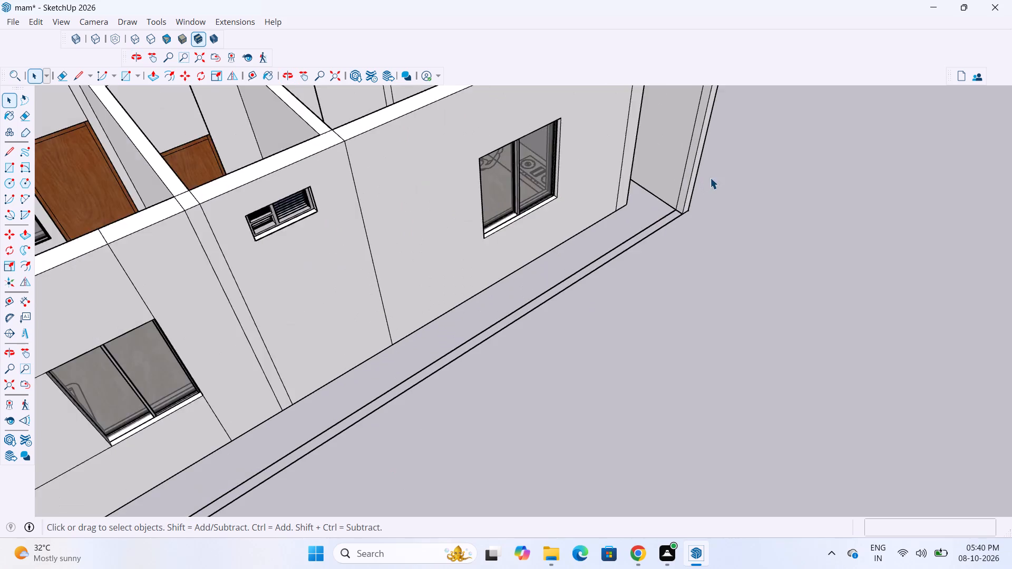
scroll(710, 178, "up", 6)
key("p")
key("space")
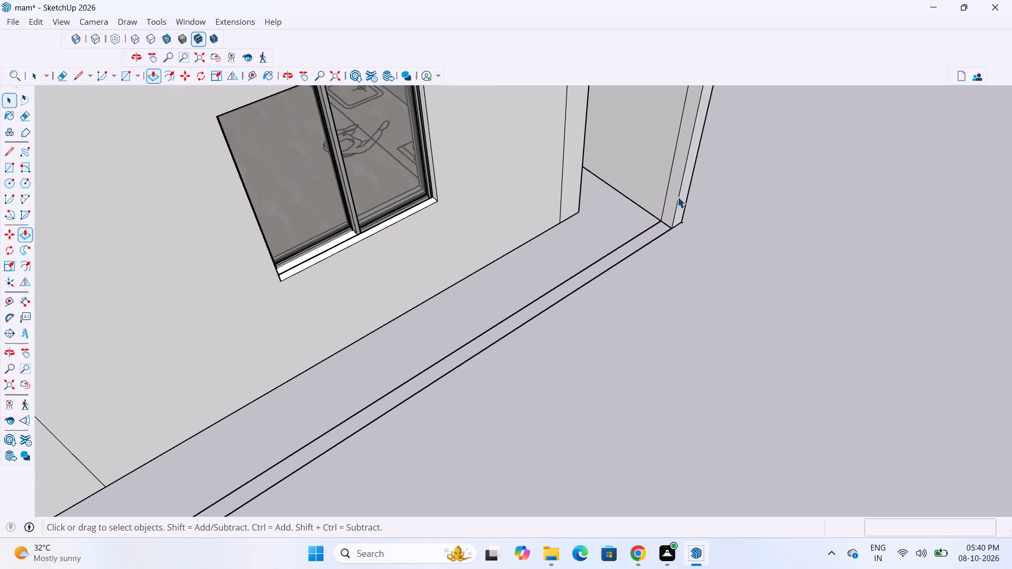
double_click(677, 197)
key("p")
left_click(682, 169)
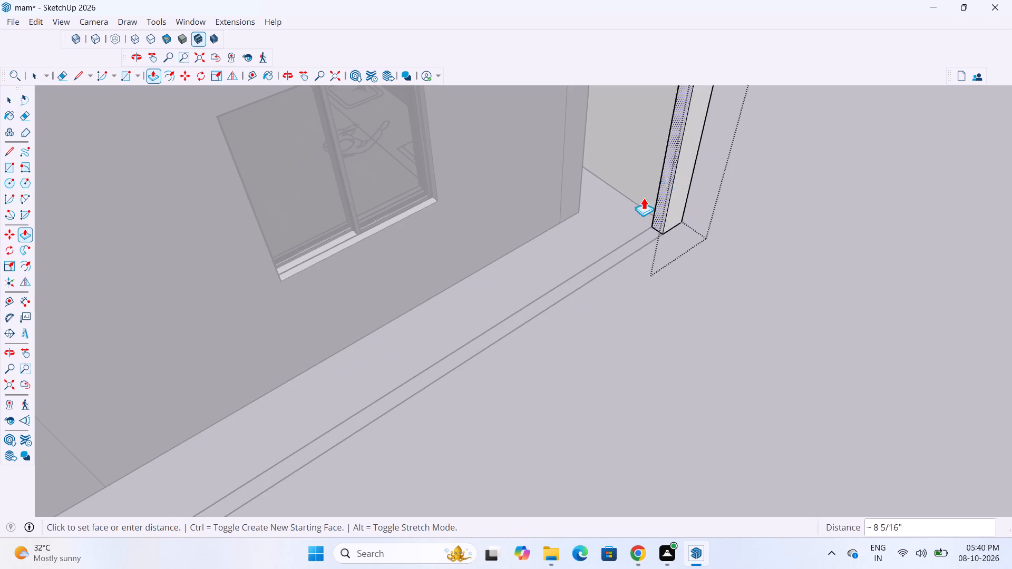
scroll(645, 213, "down", 18)
scroll(440, 340, "up", 7)
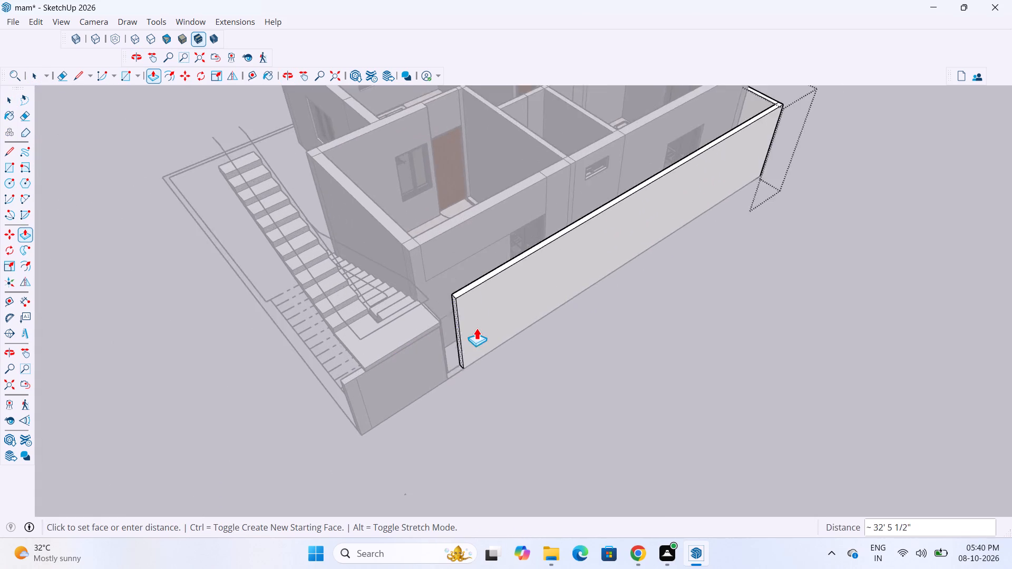
scroll(476, 328, "up", 9)
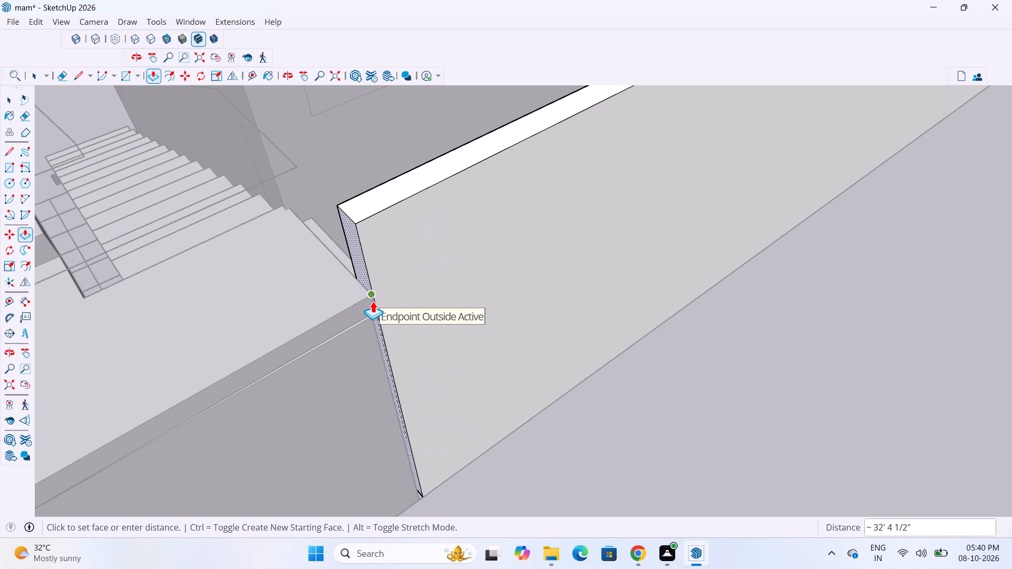
left_click(373, 301)
scroll(553, 291, "down", 18)
key("space")
left_click(655, 338)
Pull the narrow end face of the staircase's low wall about 1" to close the gap at the side boundary wall.
scroll(549, 311, "up", 3)
middle_click_drag(553, 294, 596, 287)
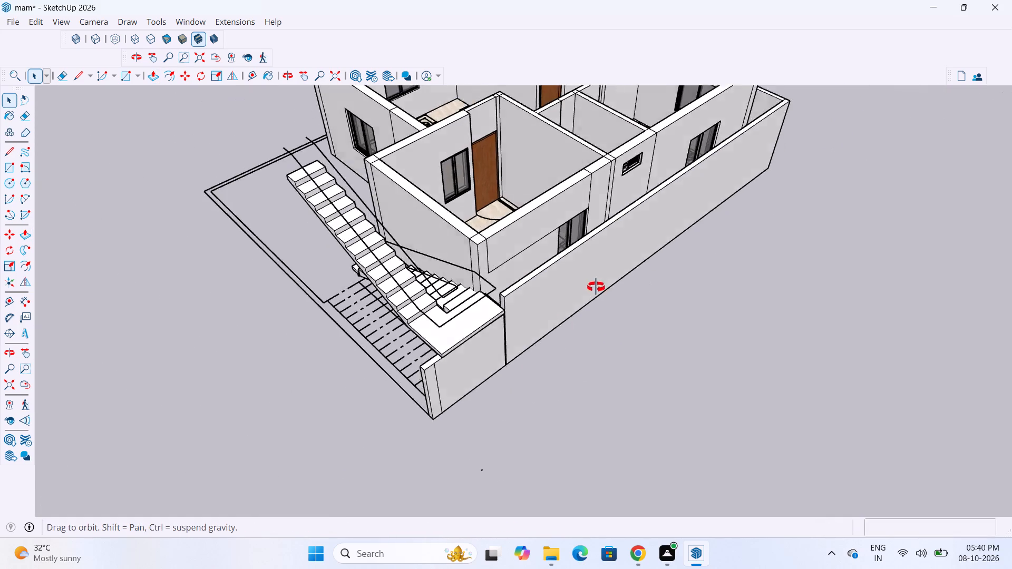
middle_click_drag(596, 287, 692, 273)
scroll(666, 273, "up", 5)
scroll(573, 311, "up", 3)
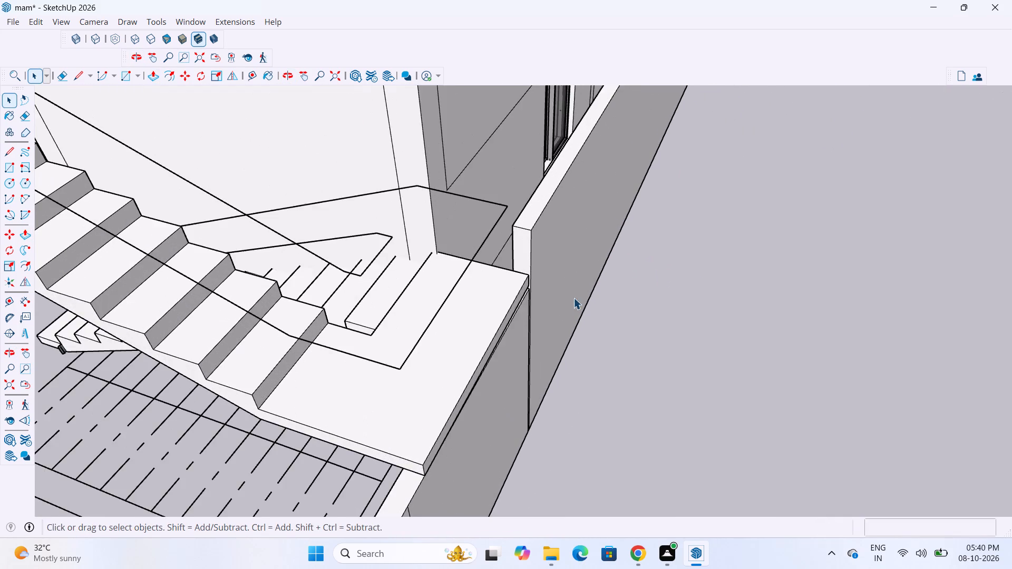
scroll(573, 299, "down", 2)
scroll(552, 316, "up", 13)
middle_click_drag(565, 316, 391, 329)
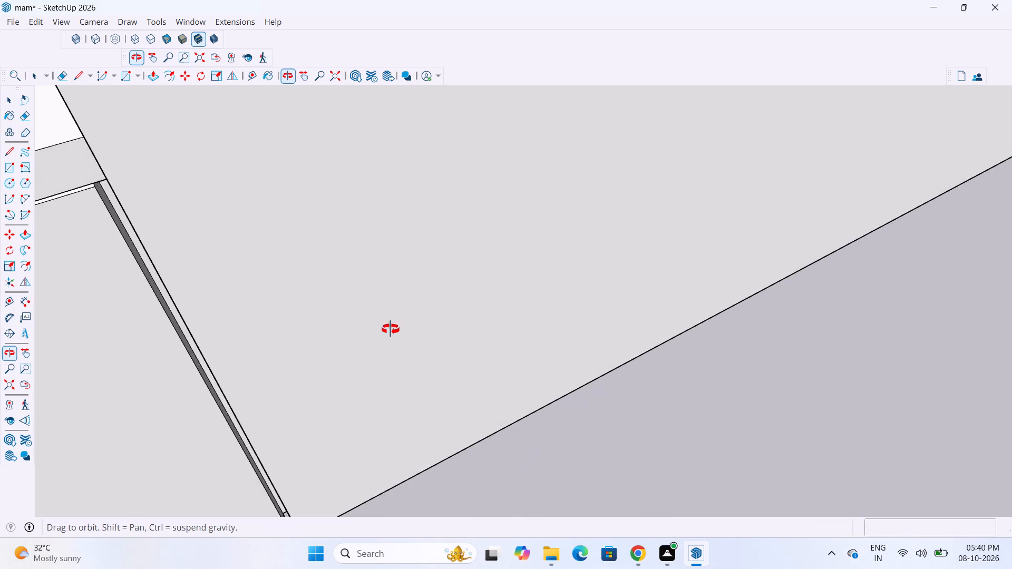
middle_click_drag(391, 329, 436, 309)
scroll(269, 135, "down", 6)
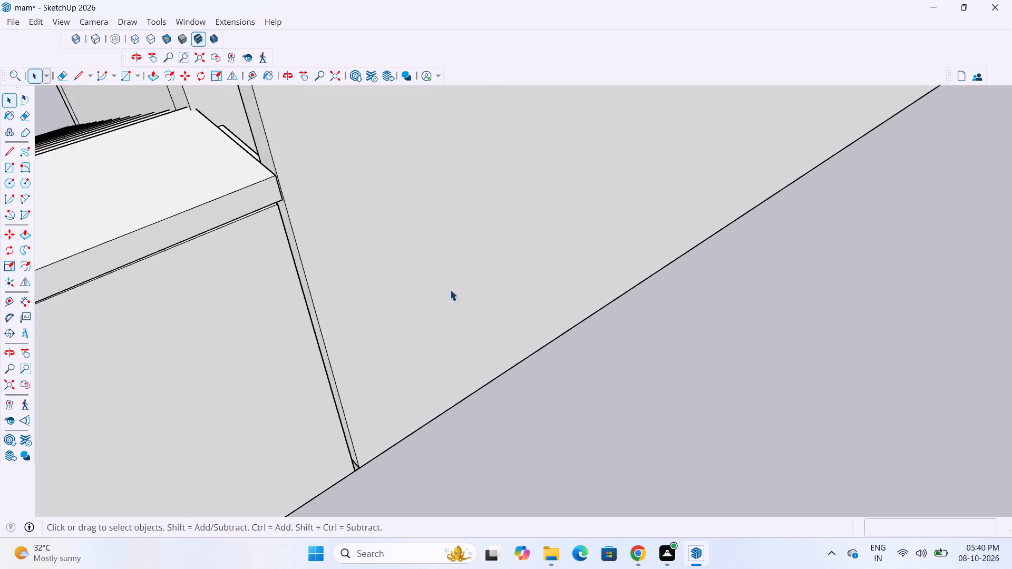
scroll(450, 289, "down", 4)
scroll(384, 264, "up", 9)
middle_click_drag(404, 185, 266, 151)
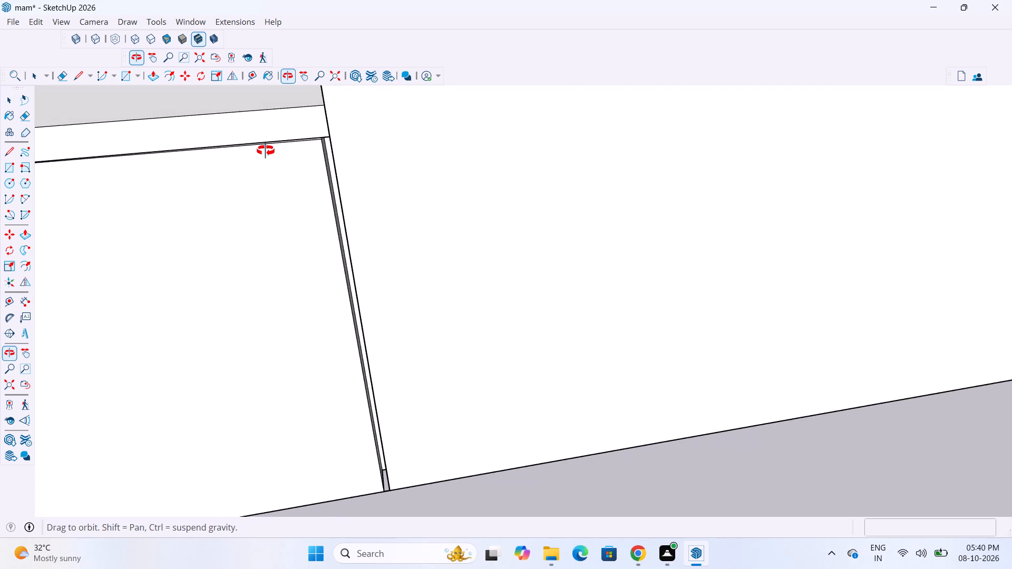
middle_click_drag(266, 151, 264, 152)
scroll(264, 152, "down", 1)
scroll(274, 146, "up", 11)
middle_click_drag(369, 178, 305, 188)
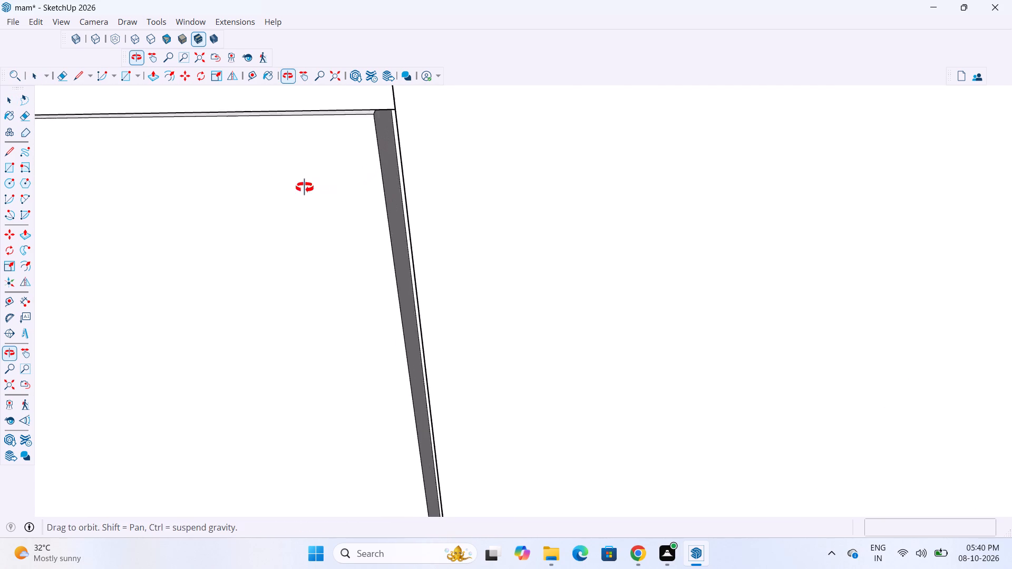
middle_click_drag(305, 188, 301, 188)
scroll(374, 150, "up", 7)
key("p")
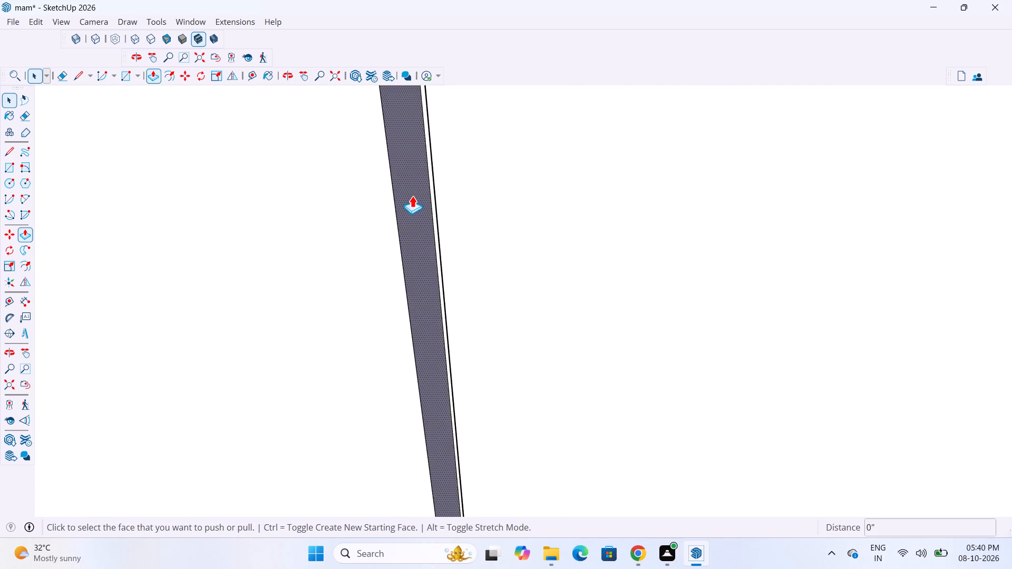
left_click(412, 195)
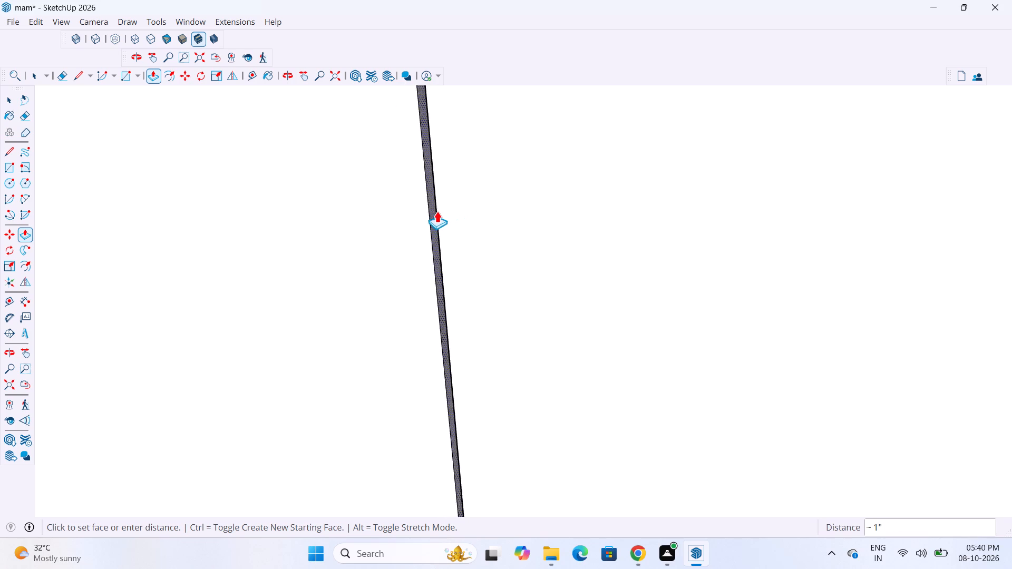
left_click(439, 211)
Pull the short face at the rear boundary wall's other end about 37'8" along the opposite side boundary to the inner front line.
scroll(554, 247, "down", 20)
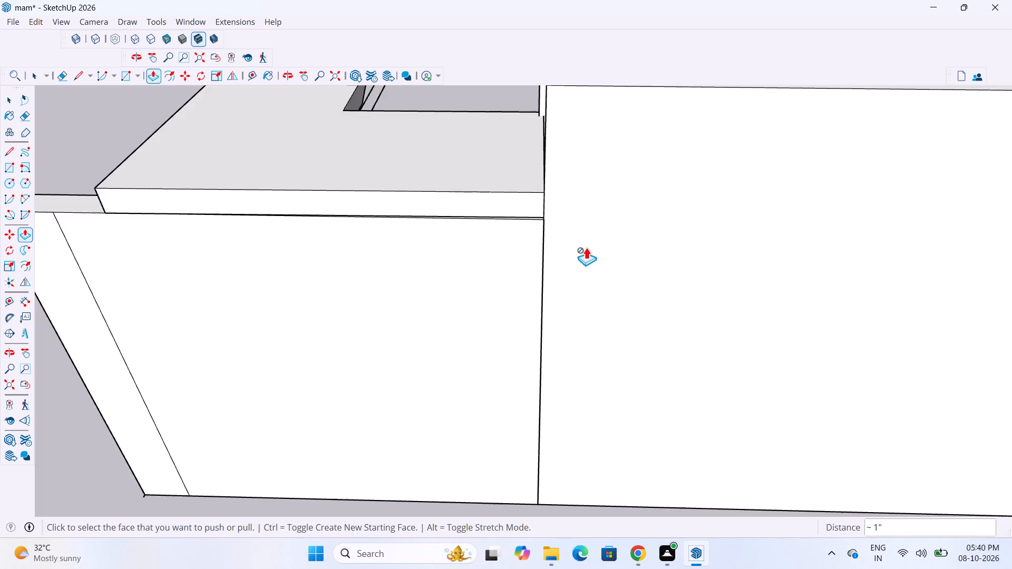
scroll(586, 247, "down", 4)
middle_click_drag(601, 247, 897, 231)
scroll(743, 280, "down", 4)
middle_click_drag(760, 331, 867, 350)
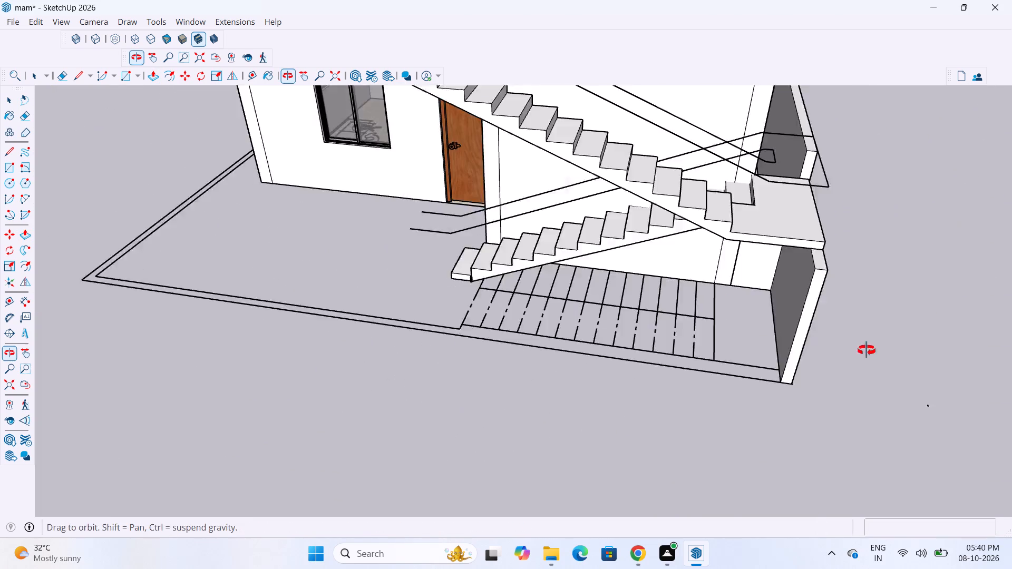
middle_click_drag(867, 350, 880, 353)
scroll(722, 399, "down", 9)
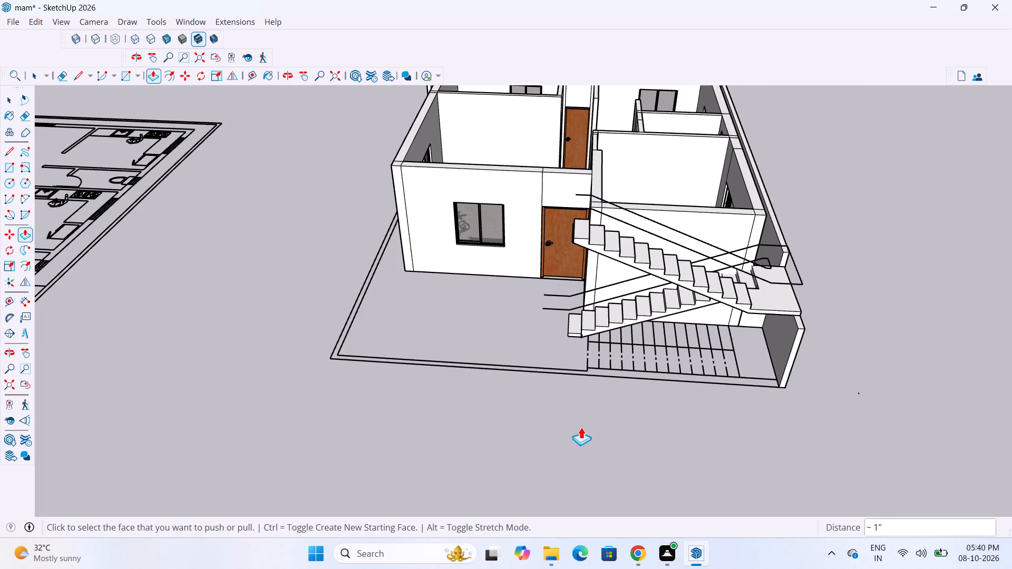
scroll(763, 401, "up", 11)
scroll(865, 412, "down", 4)
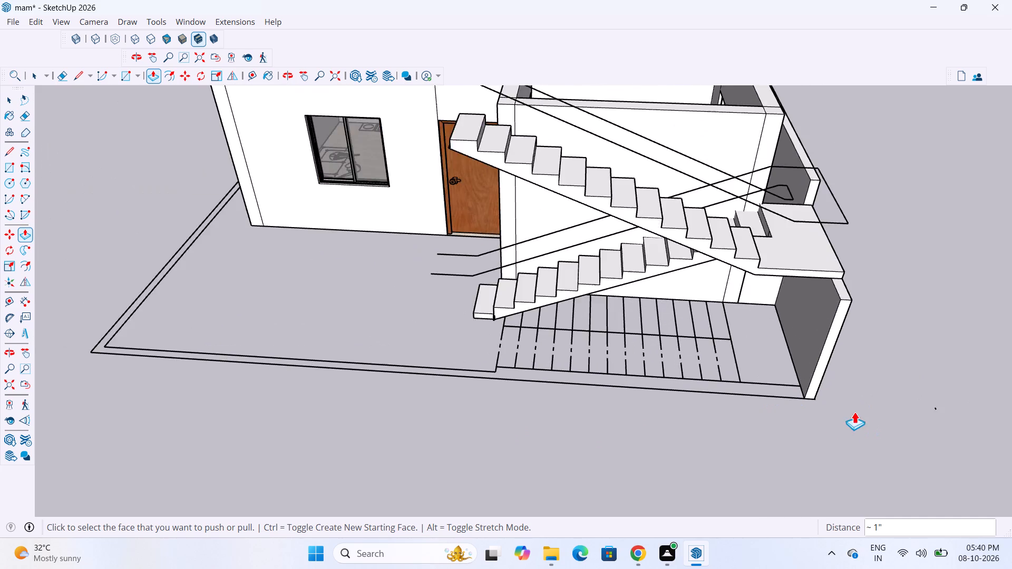
scroll(854, 411, "down", 15)
scroll(763, 430, "up", 4)
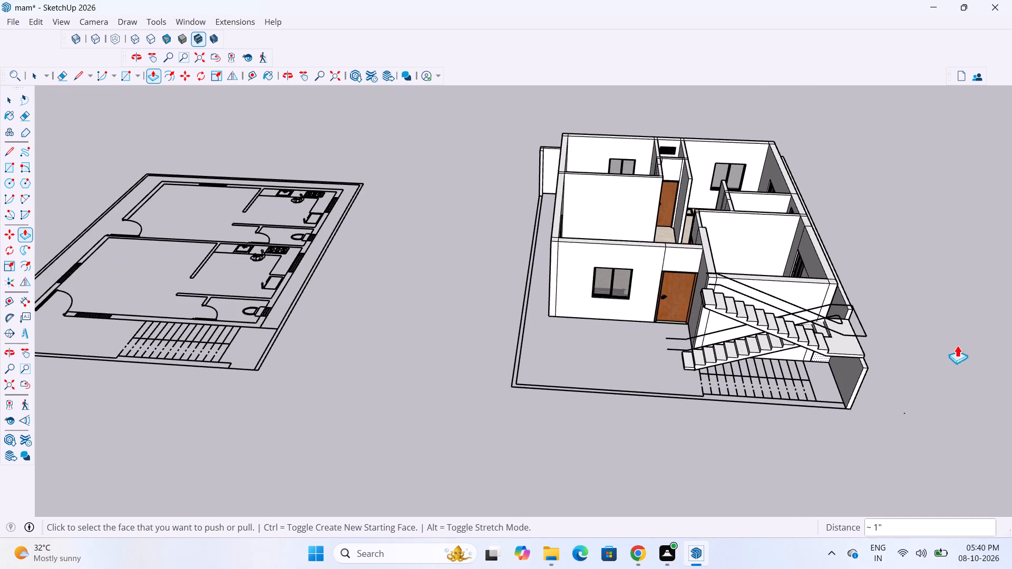
scroll(929, 350, "up", 14)
scroll(737, 359, "down", 4)
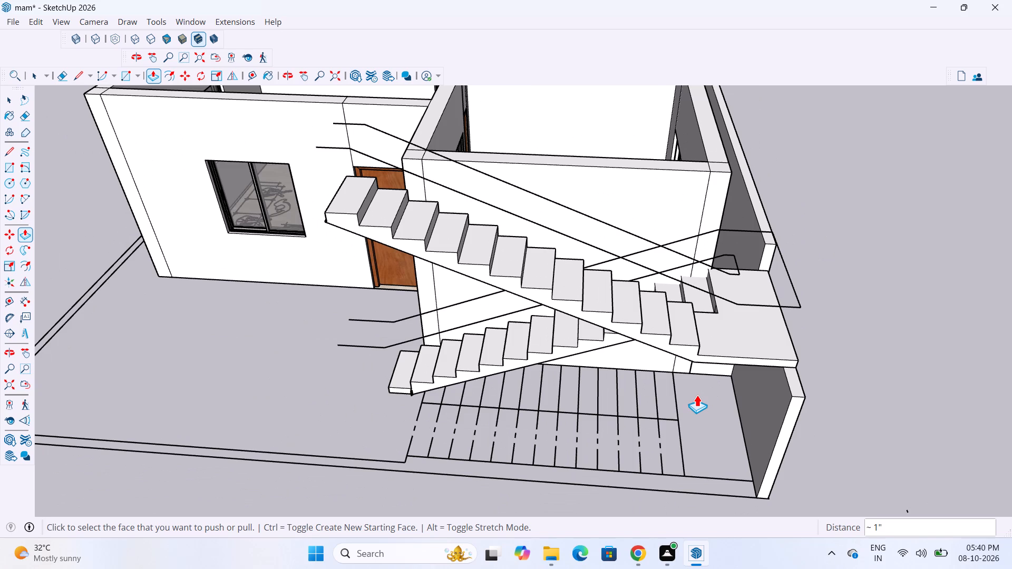
scroll(706, 394, "down", 15)
scroll(524, 283, "up", 5)
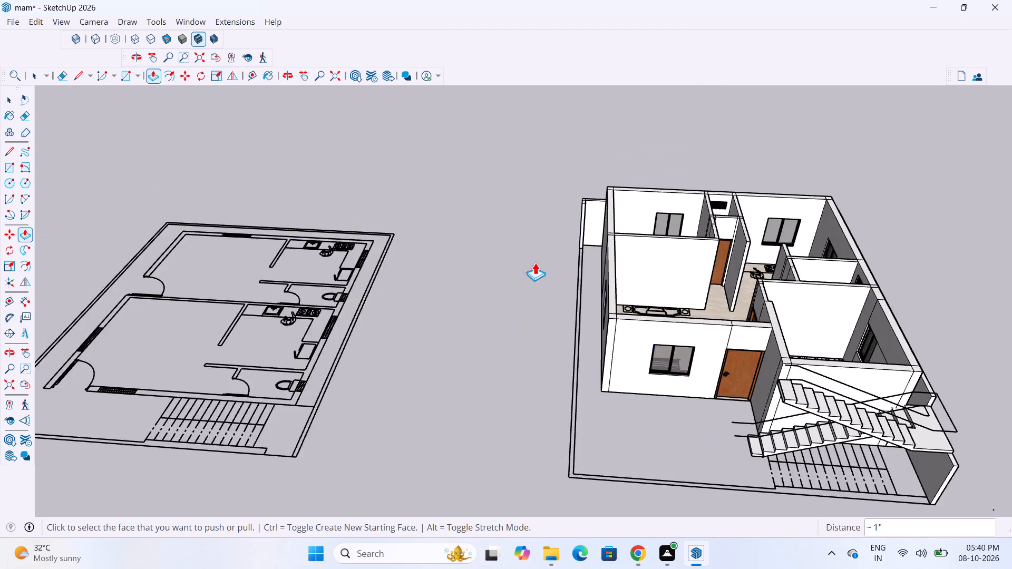
scroll(535, 262, "up", 9)
key("space")
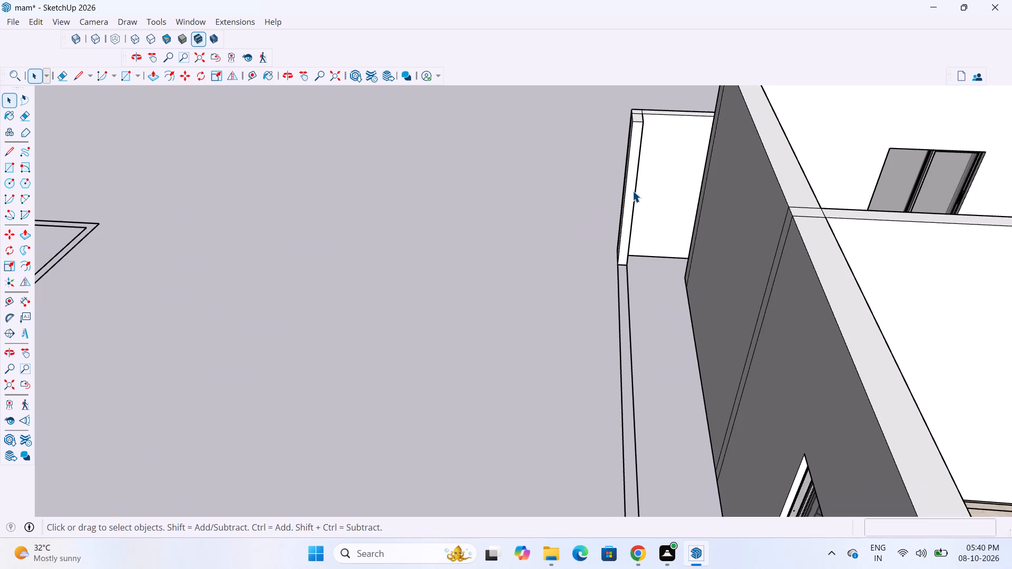
double_click(629, 185)
key("p")
scroll(655, 184, "up", 3)
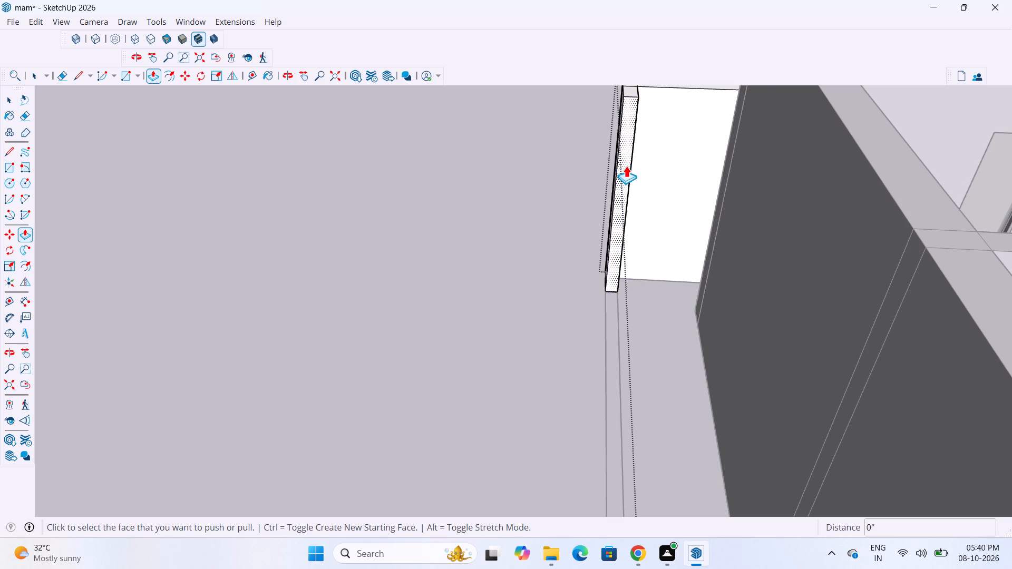
left_click(626, 165)
scroll(626, 163, "down", 20)
scroll(626, 163, "down", 1)
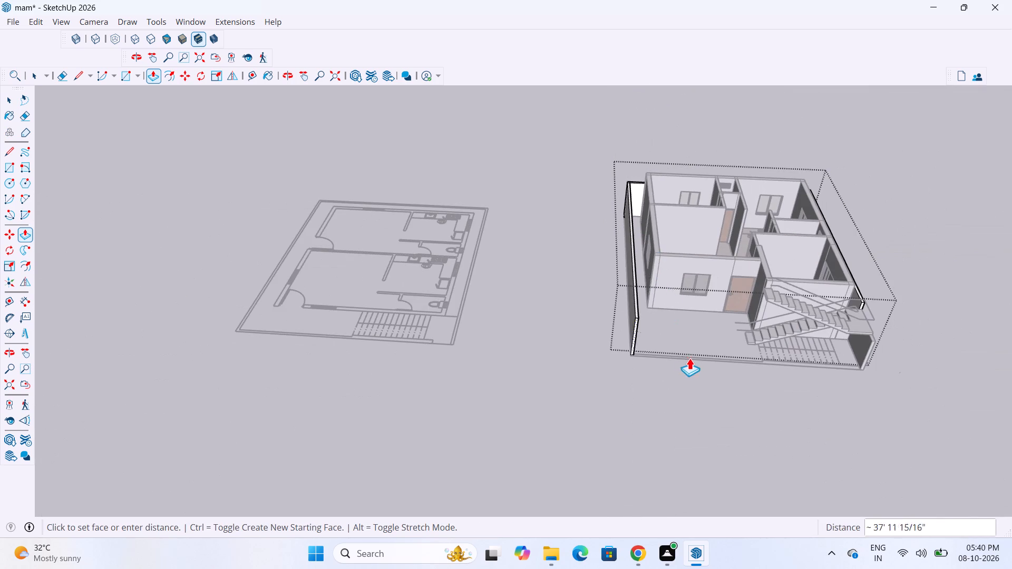
scroll(683, 345, "up", 16)
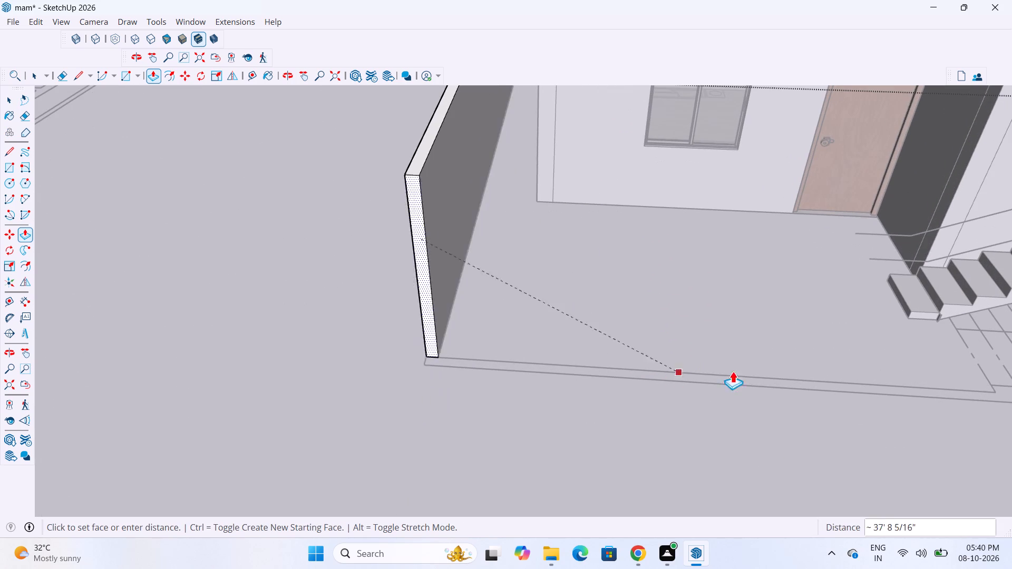
left_click(768, 378)
Extend that side wall's front end face, as a new section, to the outer line of the front boundary.
scroll(452, 371, "up", 3)
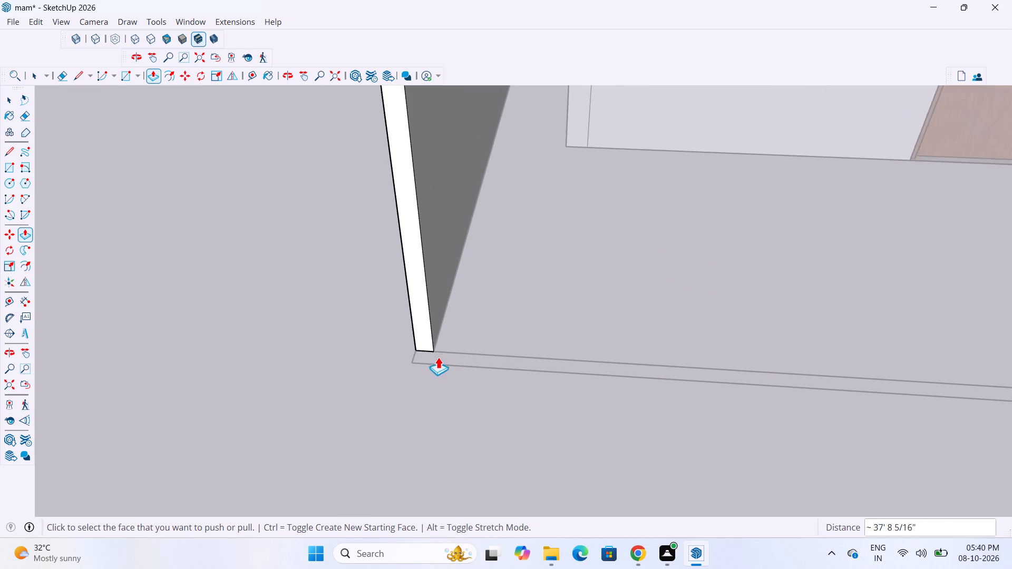
scroll(438, 357, "up", 3)
left_click(417, 317)
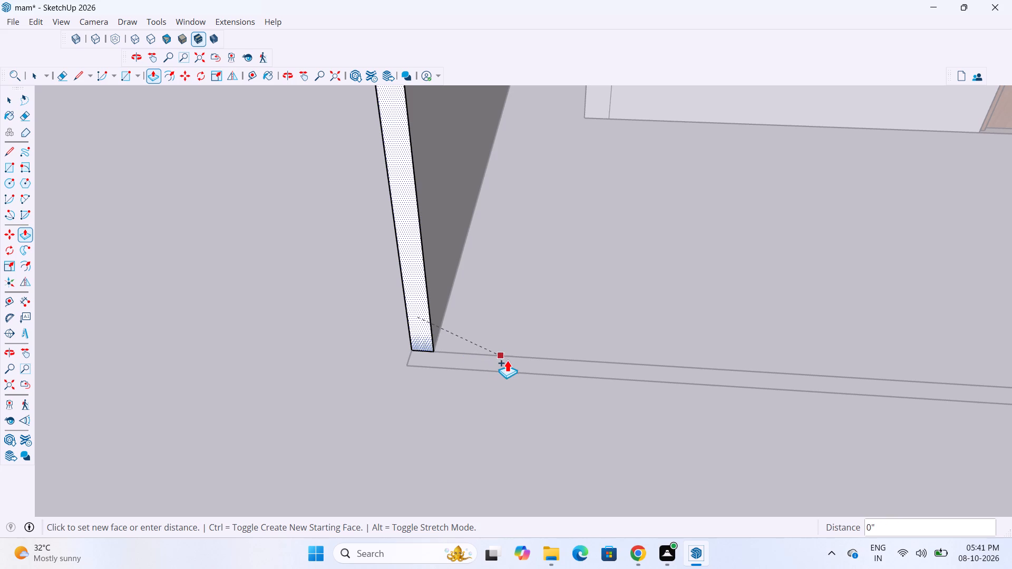
left_click(532, 372)
Pull the inner face of the side wall's new front section 4' along the front boundary.
scroll(381, 368, "down", 3)
middle_click_drag(534, 346, 462, 346)
left_click(329, 317)
scroll(391, 314, "down", 5)
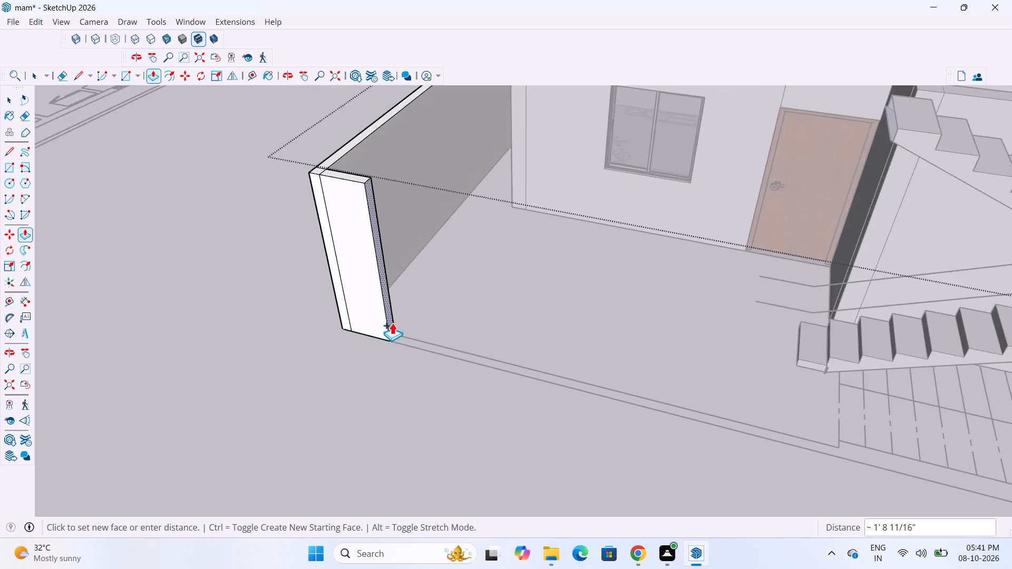
scroll(392, 322, "down", 5)
middle_click_drag(452, 335, 540, 336)
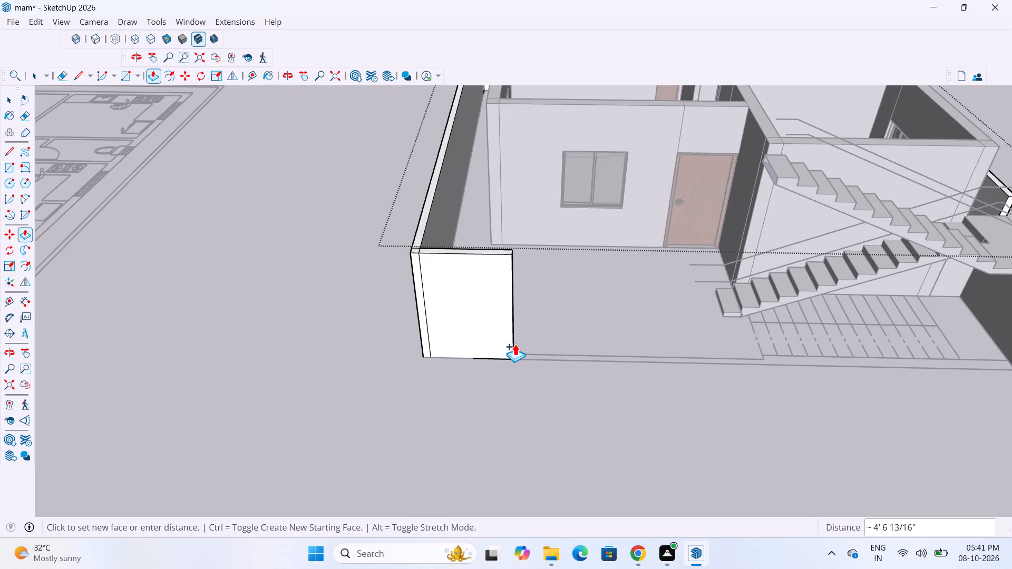
type("4'")
key("Return")
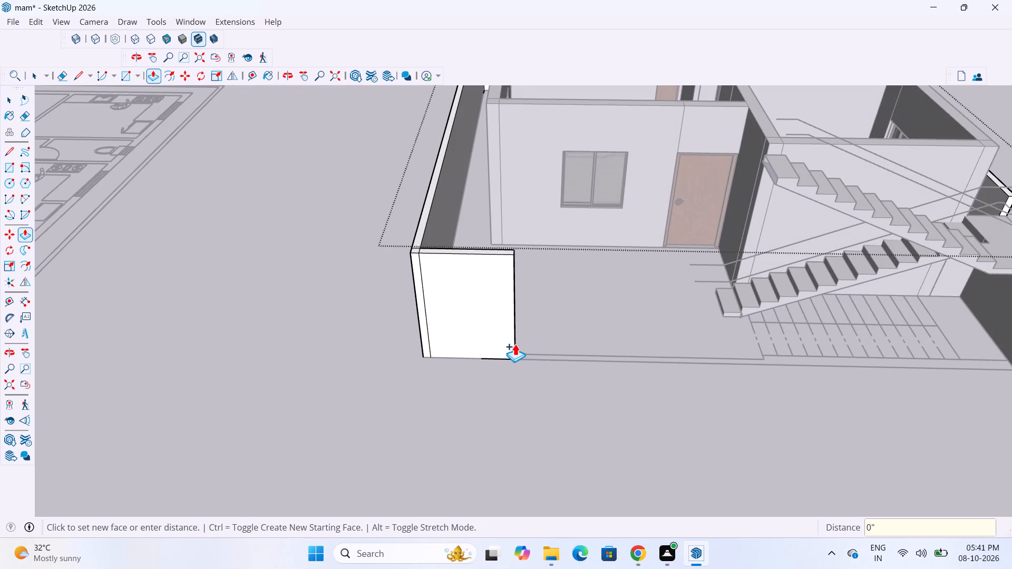
scroll(468, 321, "down", 7)
key("space")
scroll(660, 413, "up", 3)
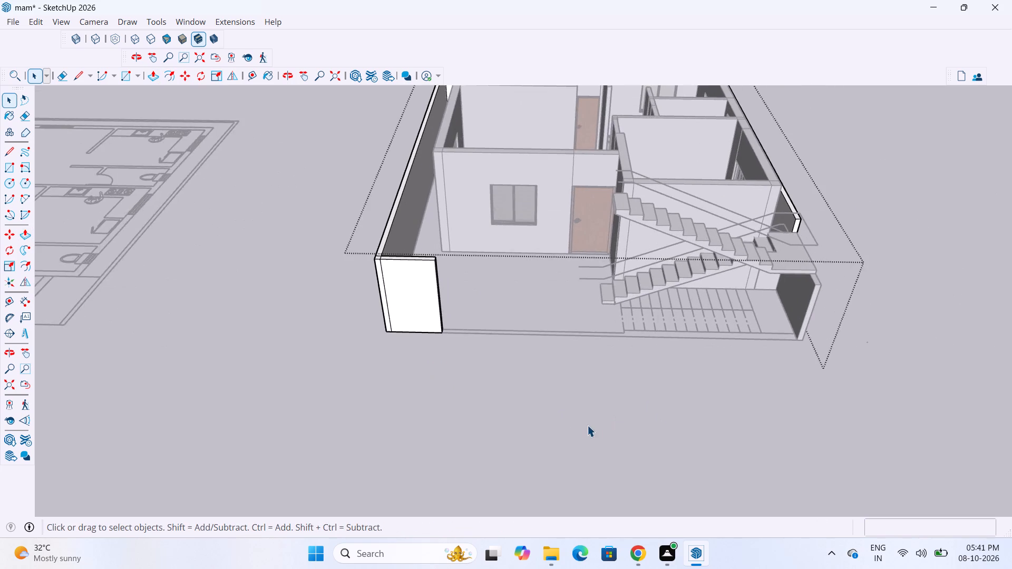
left_click(585, 425)
Draw a rectangle about 11 1/2" by 9 1/16" between the front boundary lines, against the staircase-side wall's front end.
scroll(556, 346, "up", 3)
scroll(897, 335, "up", 6)
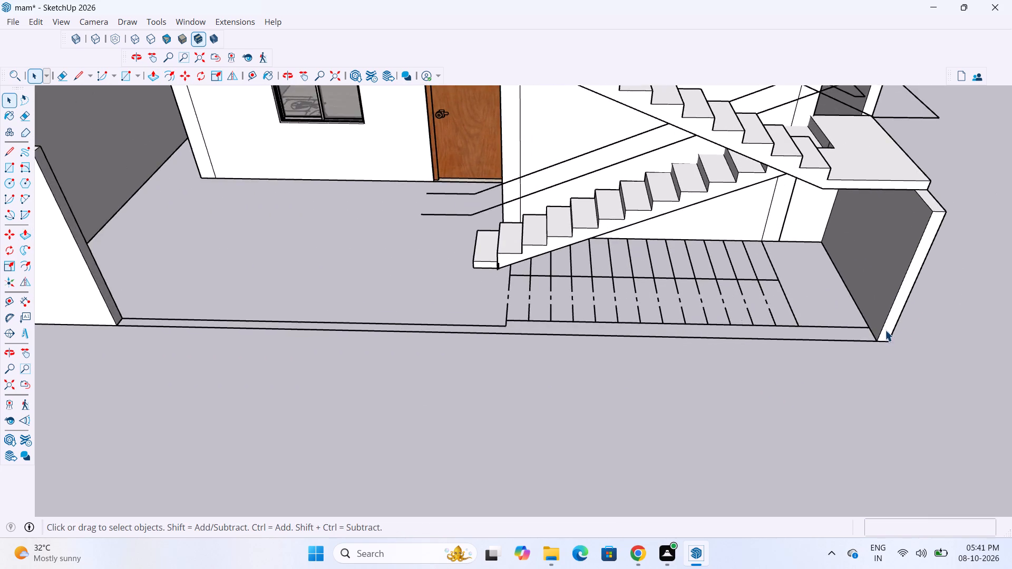
middle_click_drag(885, 330, 882, 373)
scroll(871, 377, "up", 3)
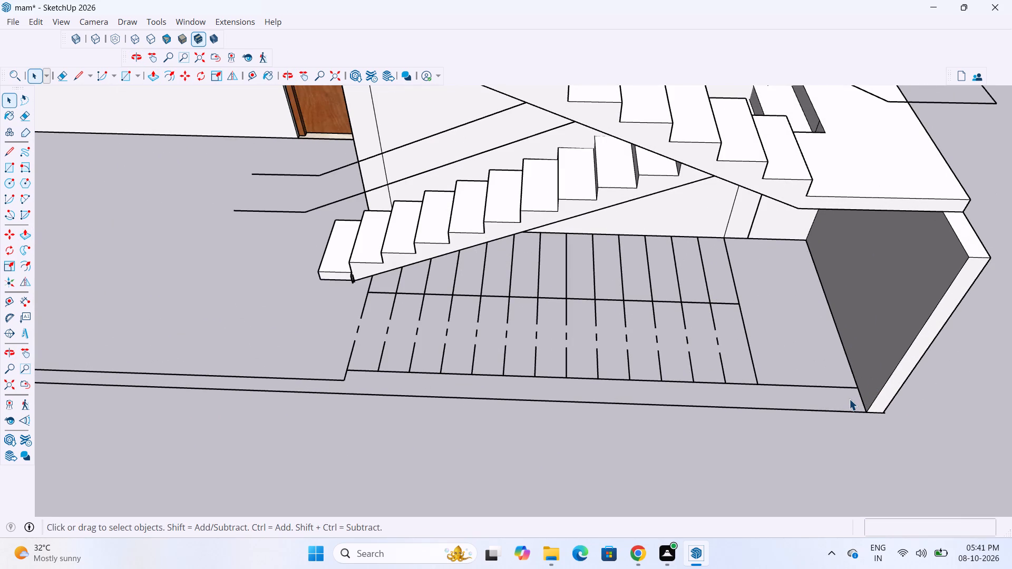
key("r")
left_click(858, 395)
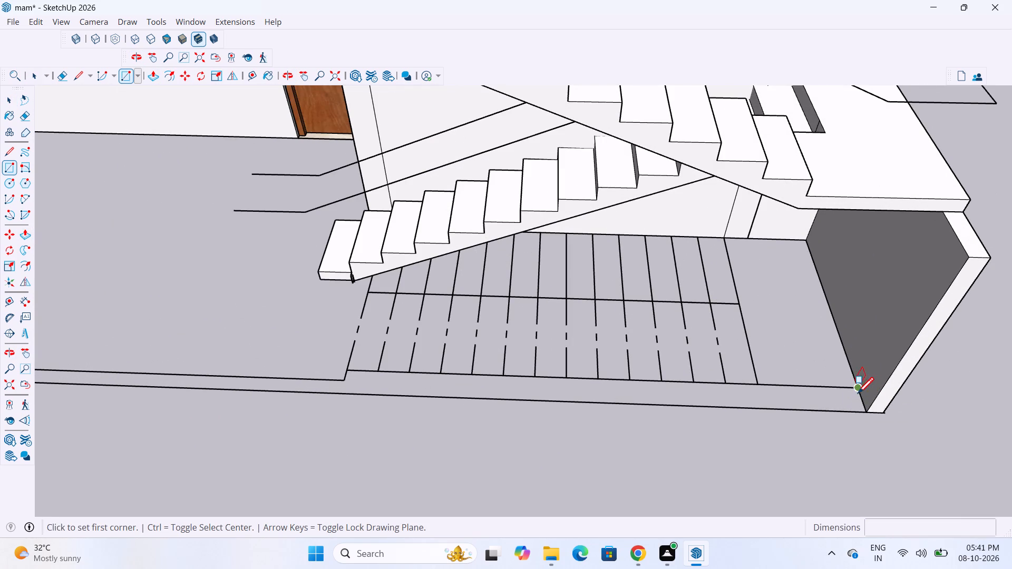
scroll(828, 411, "up", 6)
left_click(828, 411)
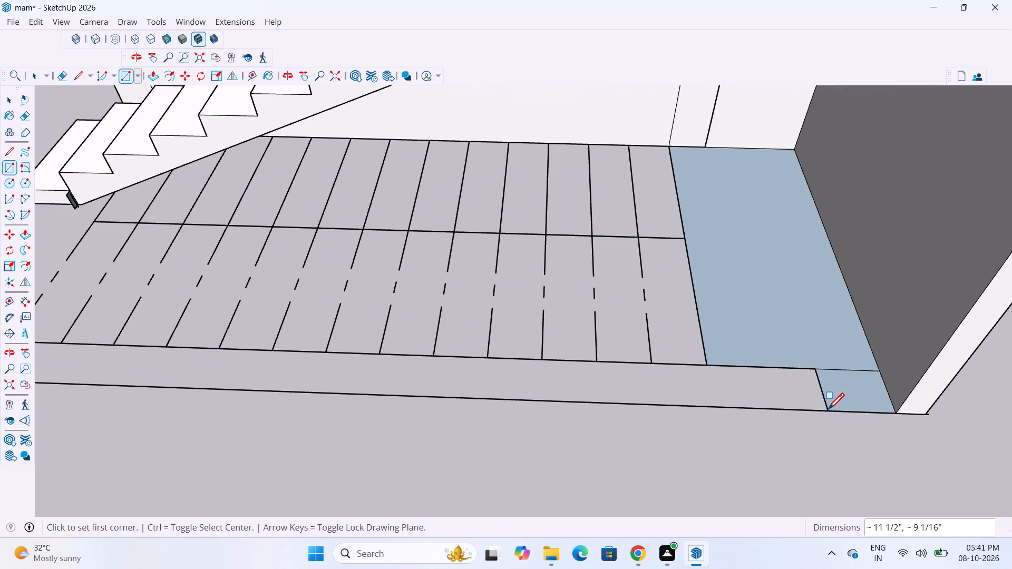
Delete the surplus ground face between the stair plan lines and the staircase-side boundary wall.
key("space")
key("space")
left_click(792, 323)
key("Delete")
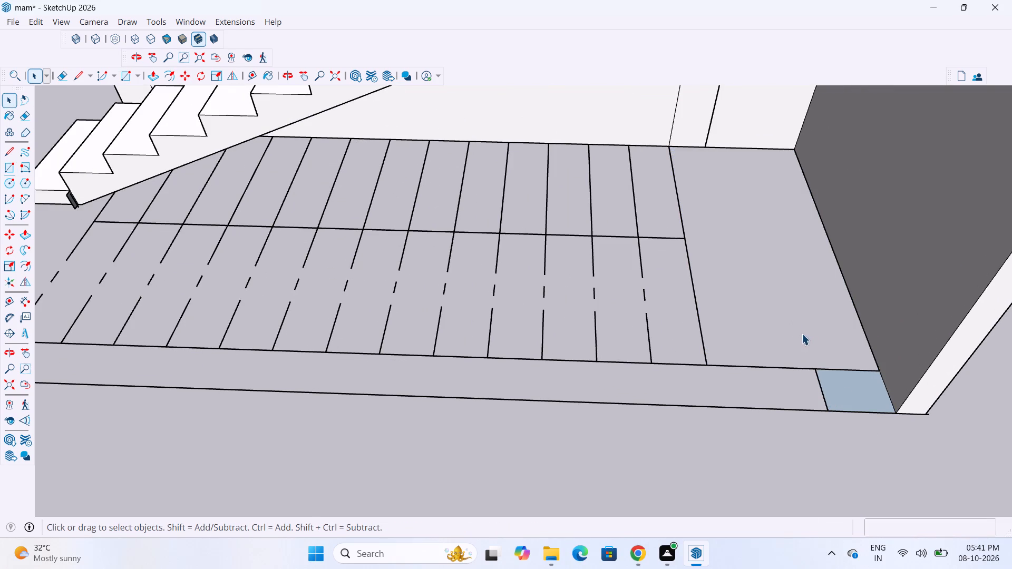
Group the small rectangle at the front boundary corner together with its edges.
double_click(844, 405)
right_click(845, 403)
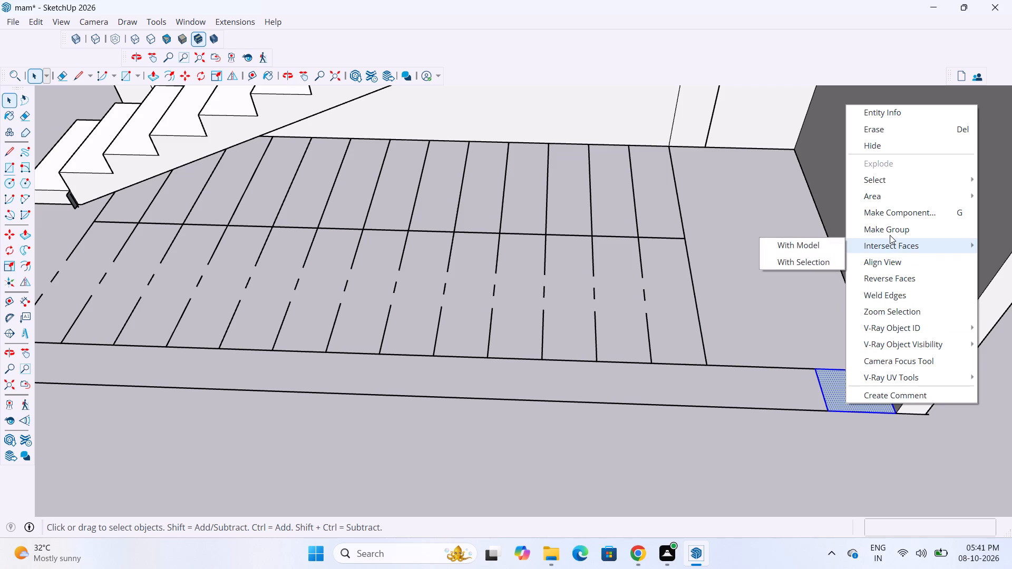
left_click(890, 235)
Inside the new group, extrude the corner rectangle up 5'5" to the height of the adjoining side wall.
double_click(859, 400)
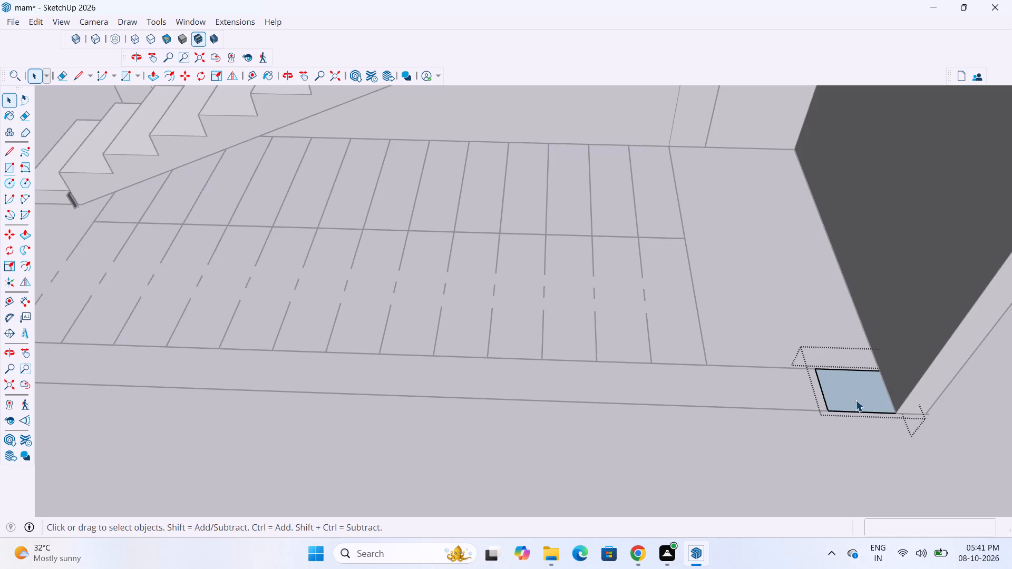
key("p")
left_click(872, 391)
scroll(864, 360, "down", 10)
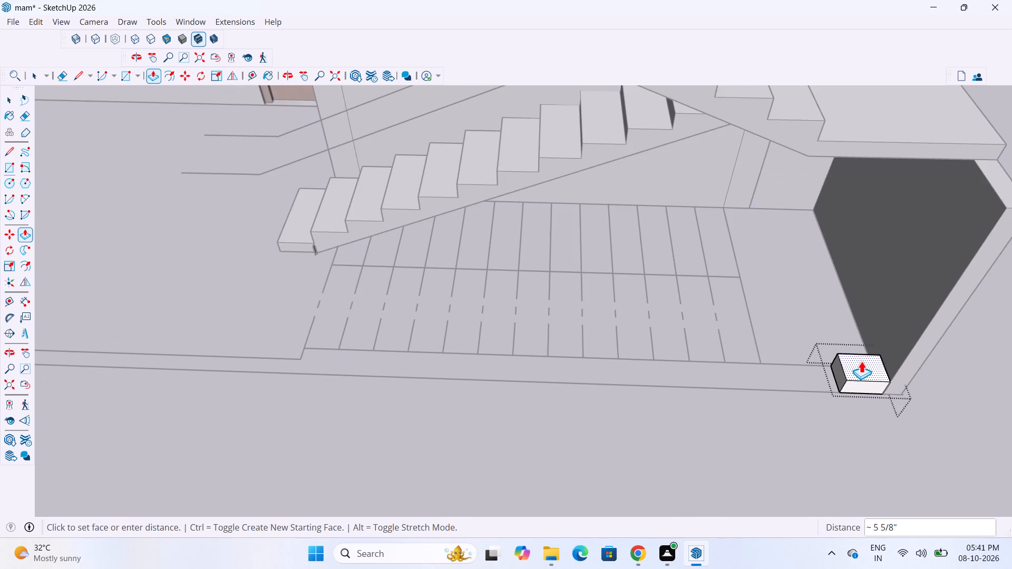
scroll(861, 361, "down", 5)
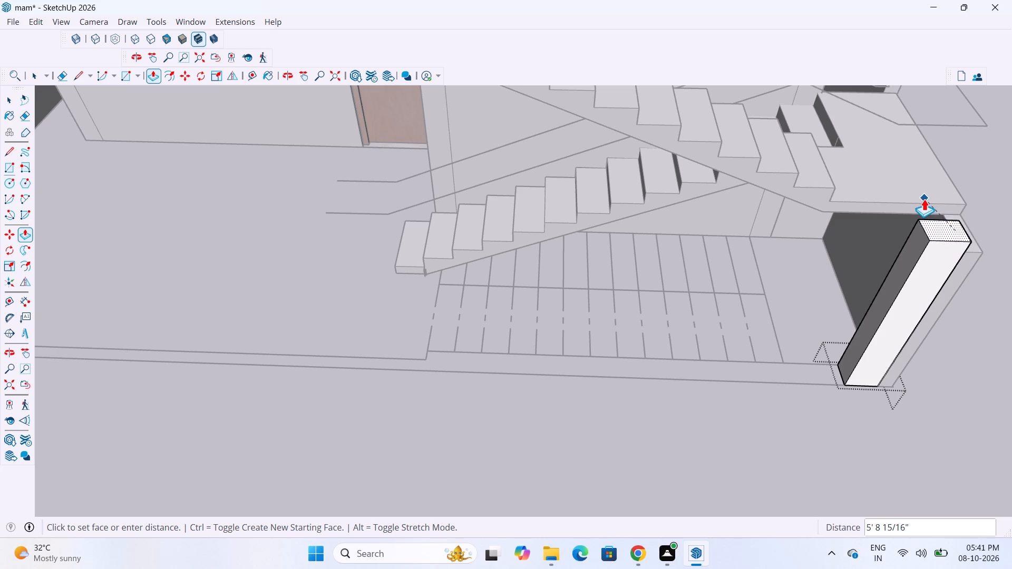
scroll(923, 199, "down", 14)
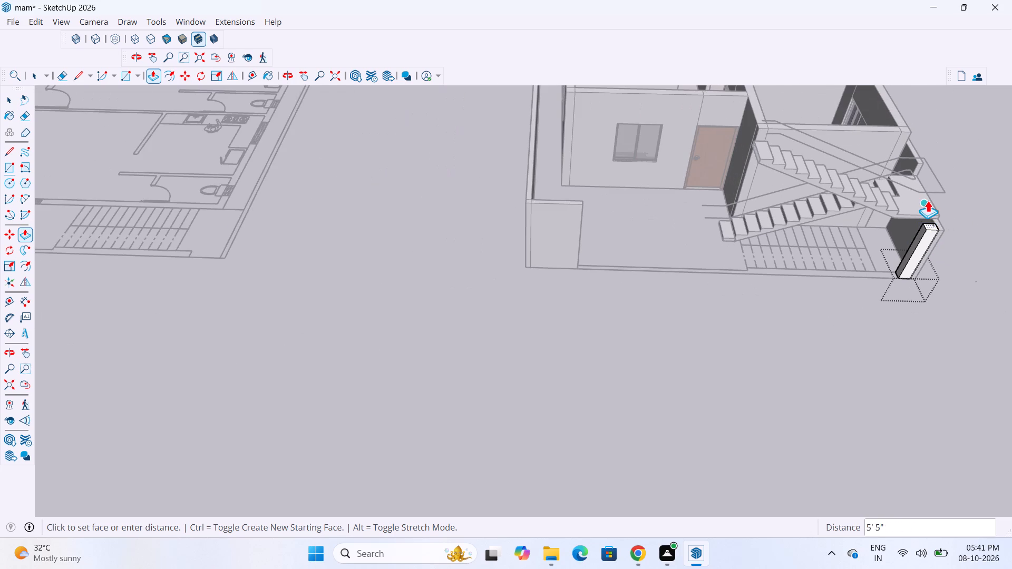
scroll(950, 240, "up", 9)
left_click(942, 221)
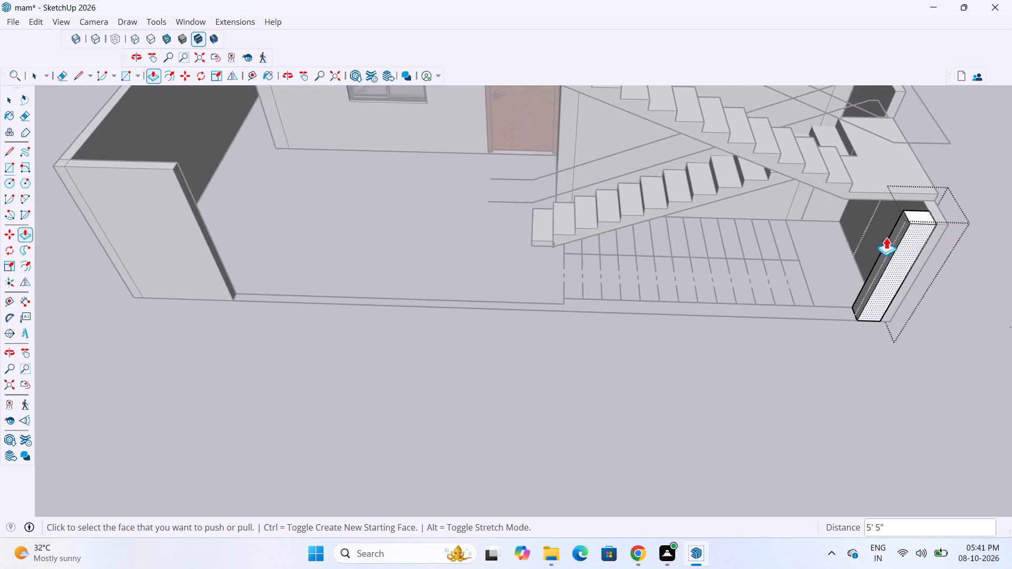
Pull the corner block's inner side face about 12'5 1/2" along the front boundary, level with the foot of the staircase.
scroll(862, 254, "down", 8)
scroll(899, 237, "up", 17)
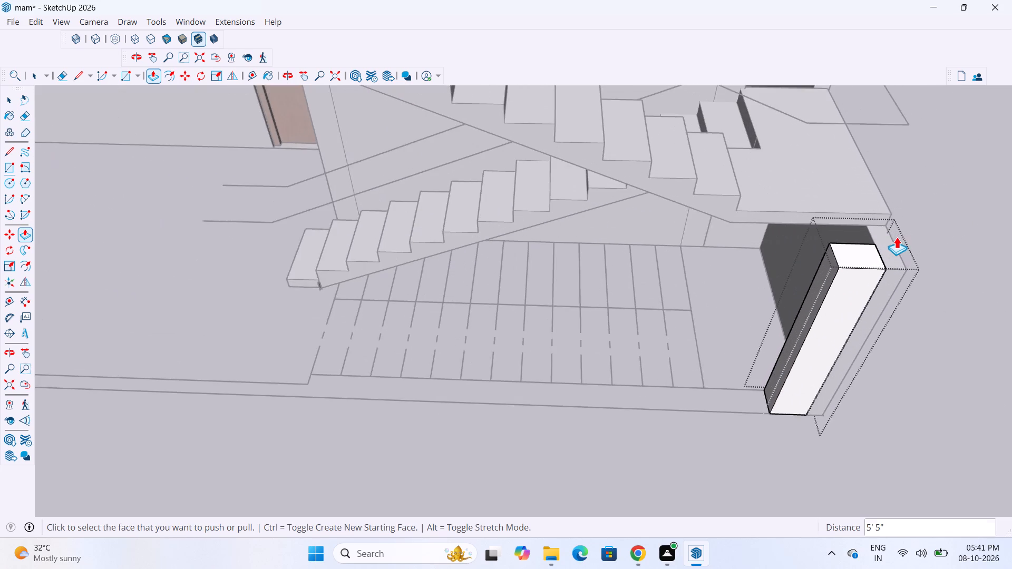
middle_click_drag(897, 237, 878, 237)
scroll(776, 348, "up", 3)
left_click(784, 325)
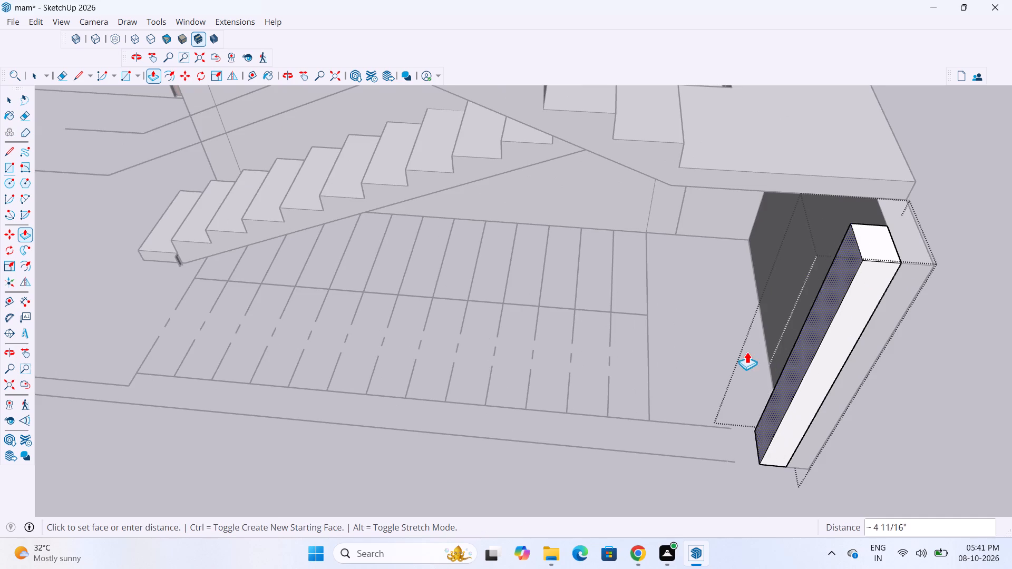
scroll(746, 352, "down", 18)
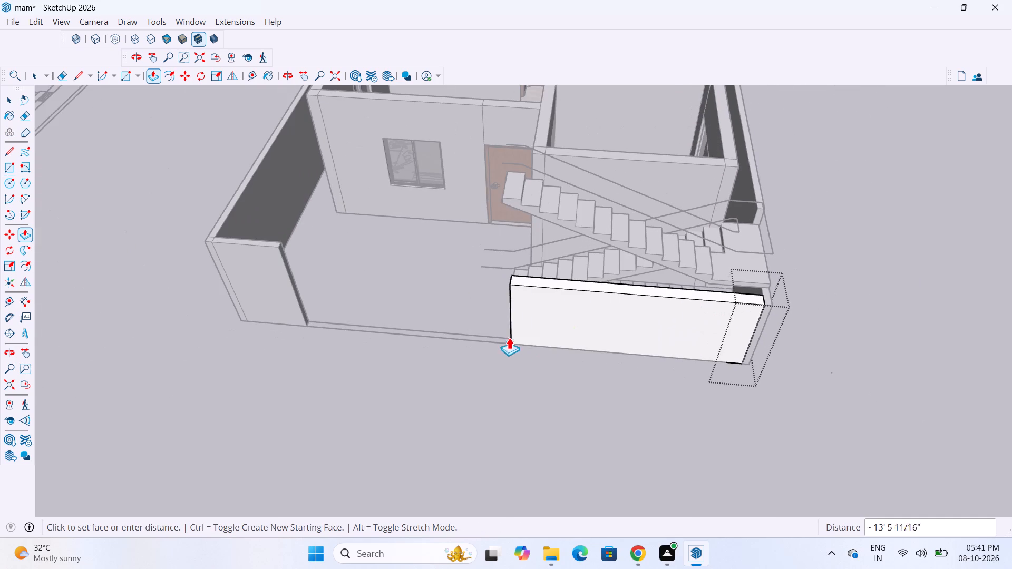
scroll(502, 347, "up", 4)
middle_click_drag(548, 335, 631, 337)
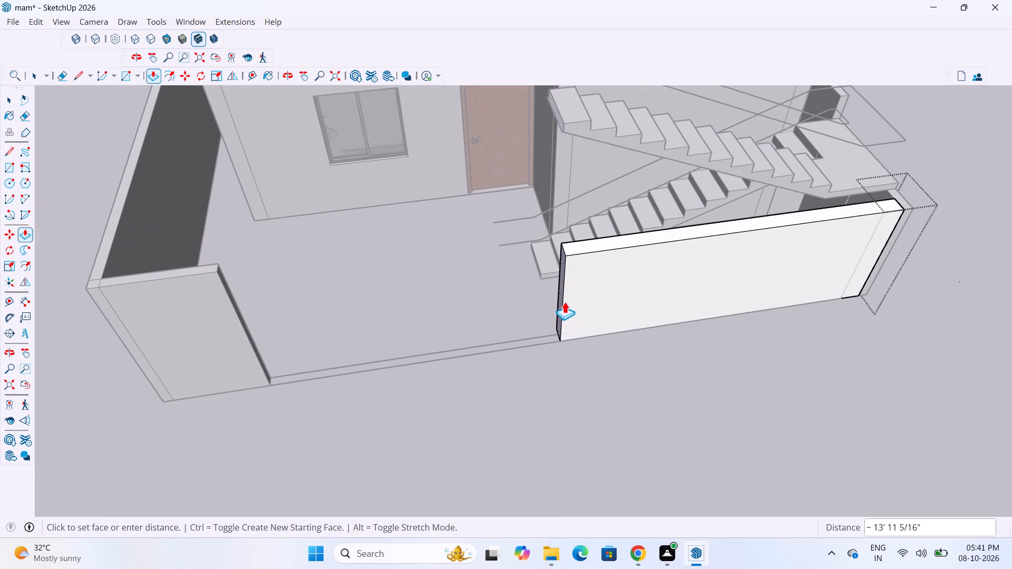
middle_click_drag(565, 301, 715, 292)
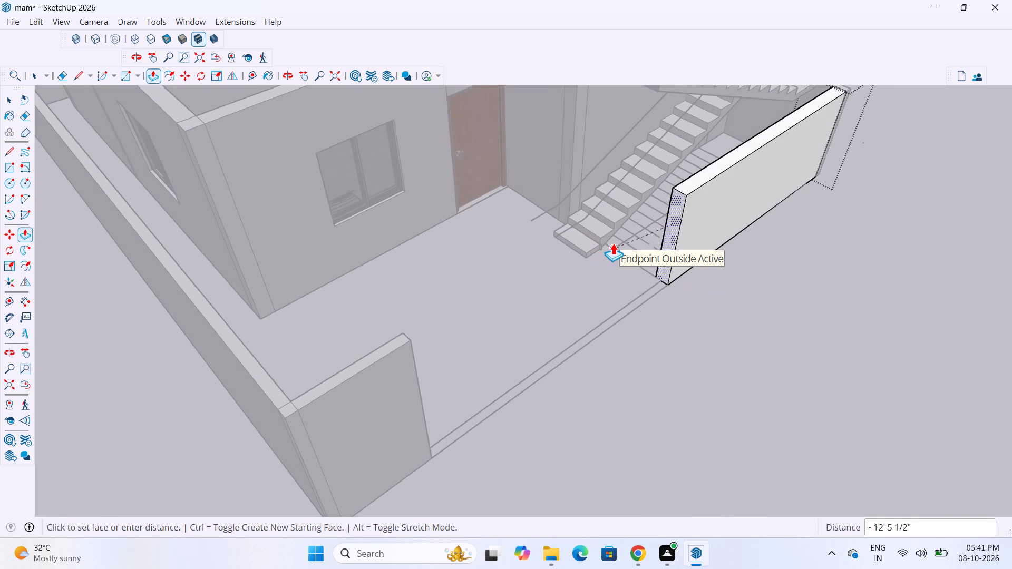
left_click(613, 243)
scroll(643, 280, "up", 16)
scroll(649, 316, "down", 4)
key("space")
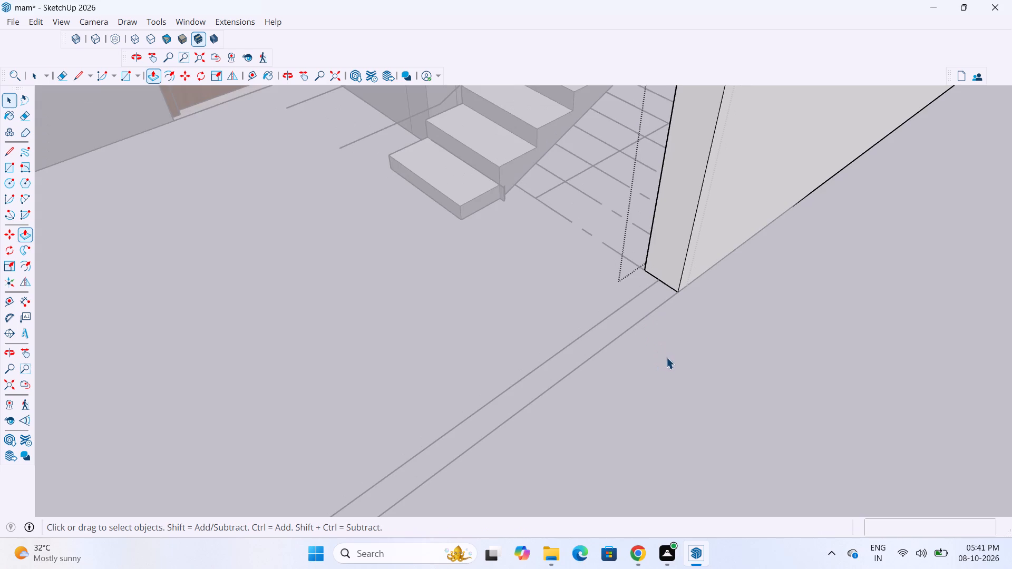
key("space")
scroll(650, 371, "down", 4)
left_click(645, 381)
Examine the front boundary, the opening between its two walls and the wall end beside the staircase.
scroll(680, 362, "down", 10)
middle_click_drag(697, 378, 555, 388)
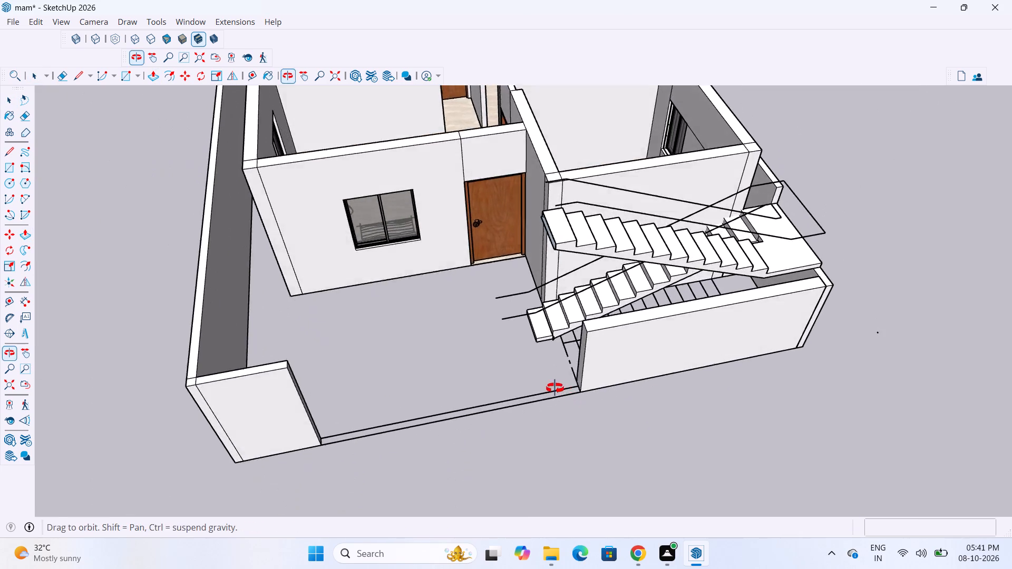
middle_click_drag(555, 388, 553, 387)
scroll(504, 400, "up", 10)
scroll(643, 388, "down", 8)
scroll(633, 398, "up", 4)
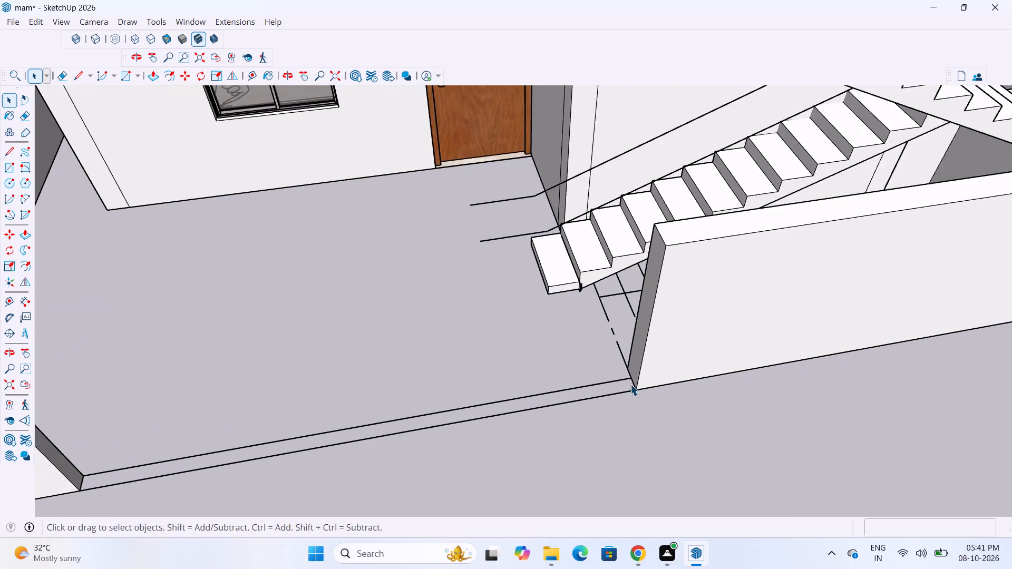
scroll(630, 384, "up", 2)
scroll(630, 380, "down", 9)
scroll(777, 326, "up", 3)
scroll(622, 374, "down", 4)
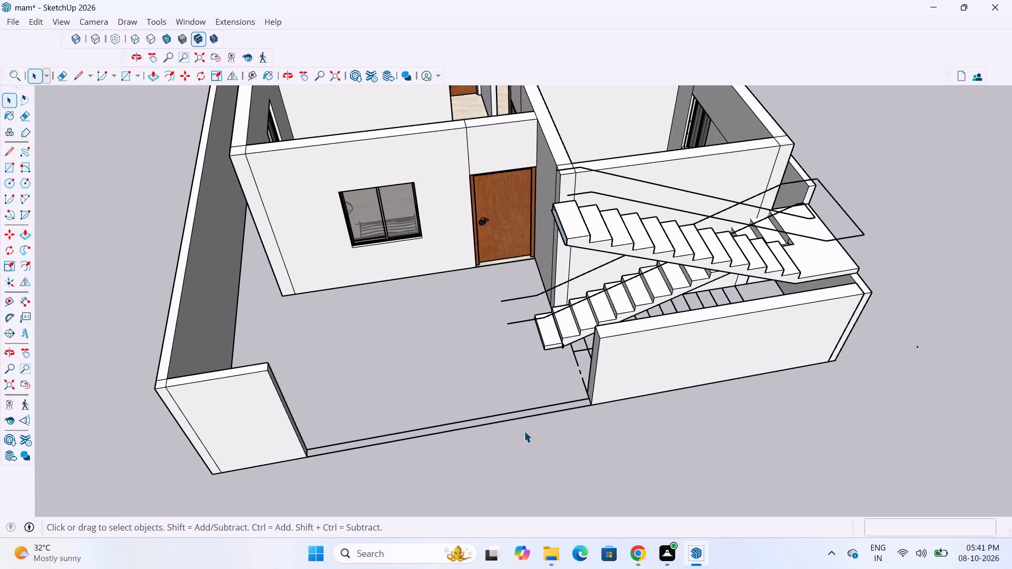
Scale the staircase group in width so its landing reaches across the top of the front boundary wall to the outer corner.
scroll(853, 321, "up", 5)
middle_click_drag(874, 345, 850, 345)
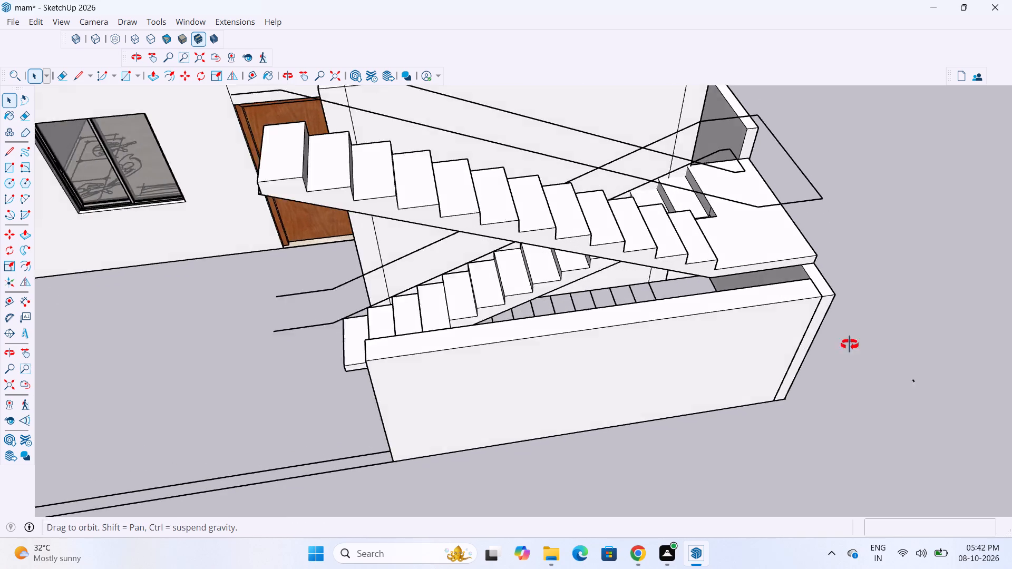
middle_click_drag(850, 345, 689, 332)
scroll(616, 333, "up", 6)
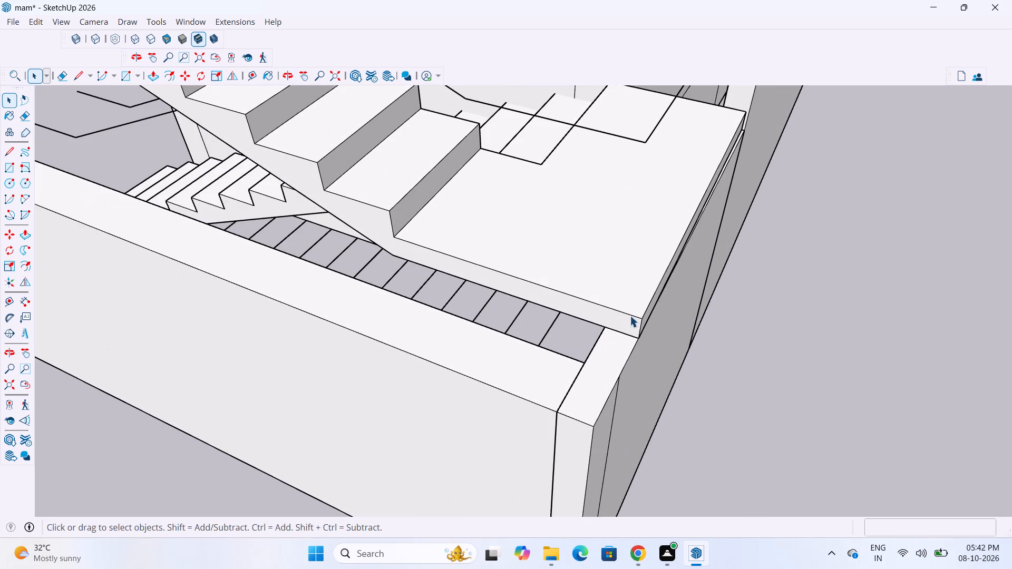
left_click(627, 319)
key("s")
scroll(625, 325, "down", 7)
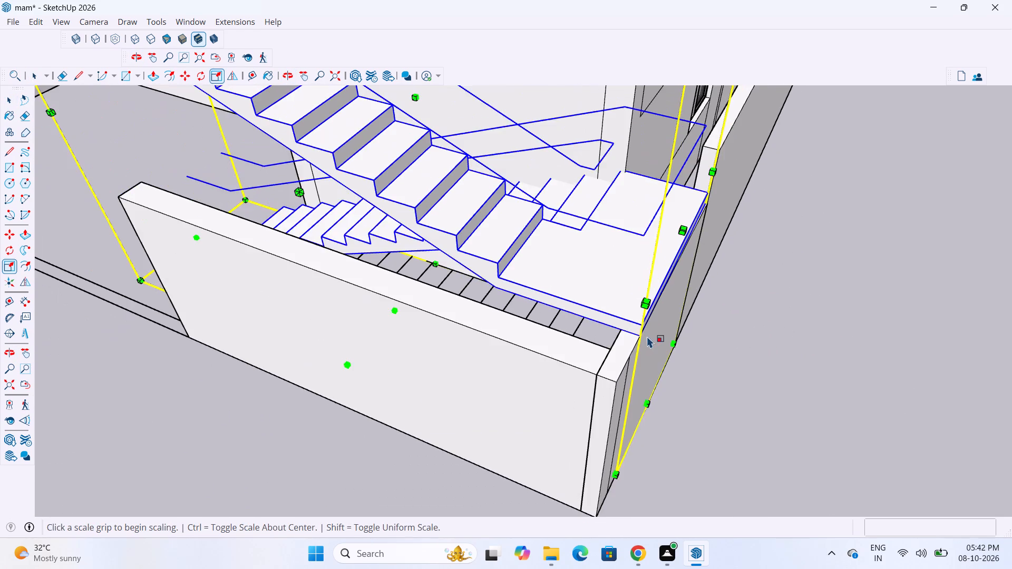
scroll(634, 342, "down", 4)
scroll(665, 332, "up", 6)
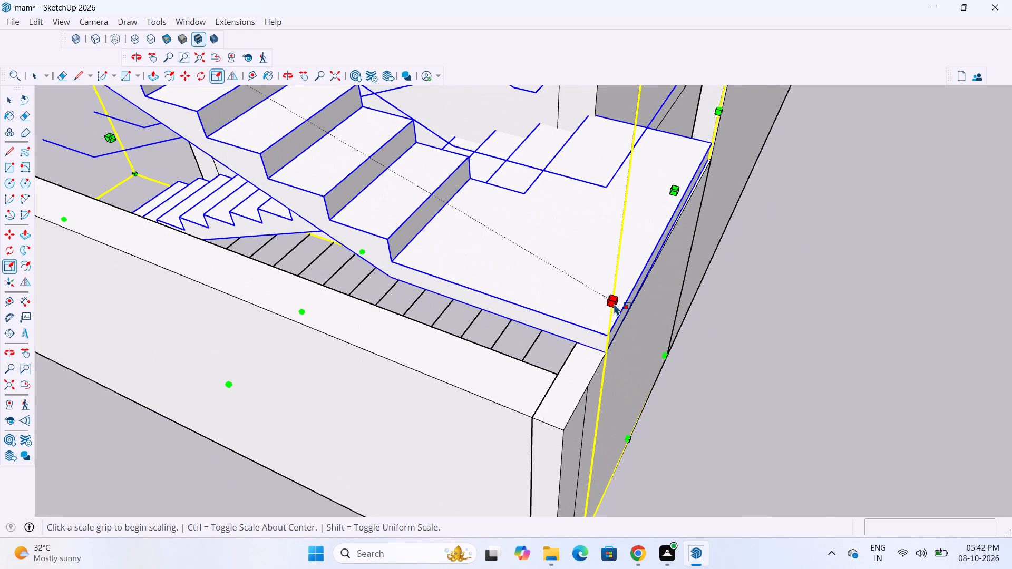
left_click(614, 303)
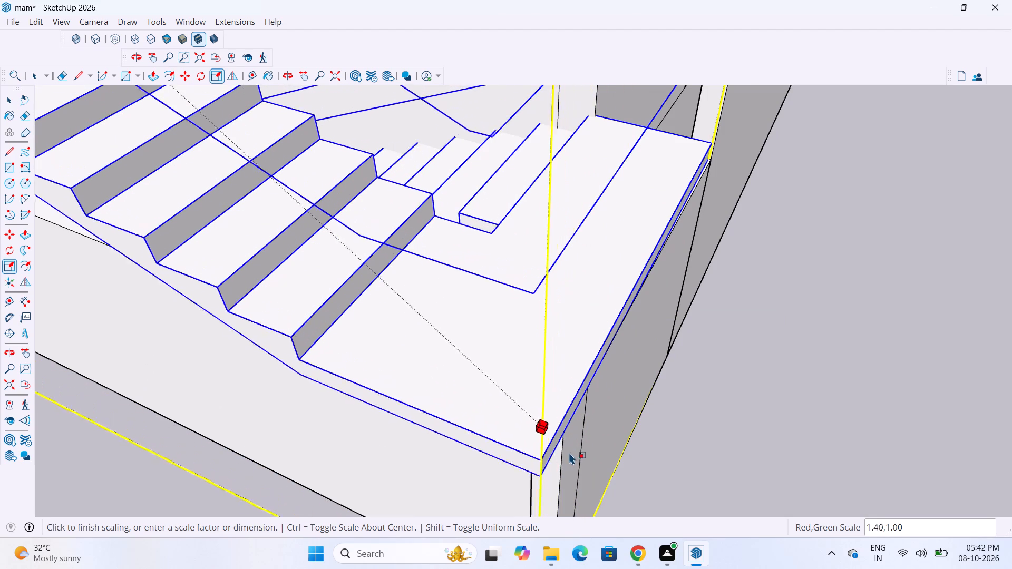
left_click(565, 440)
scroll(634, 443, "down", 9)
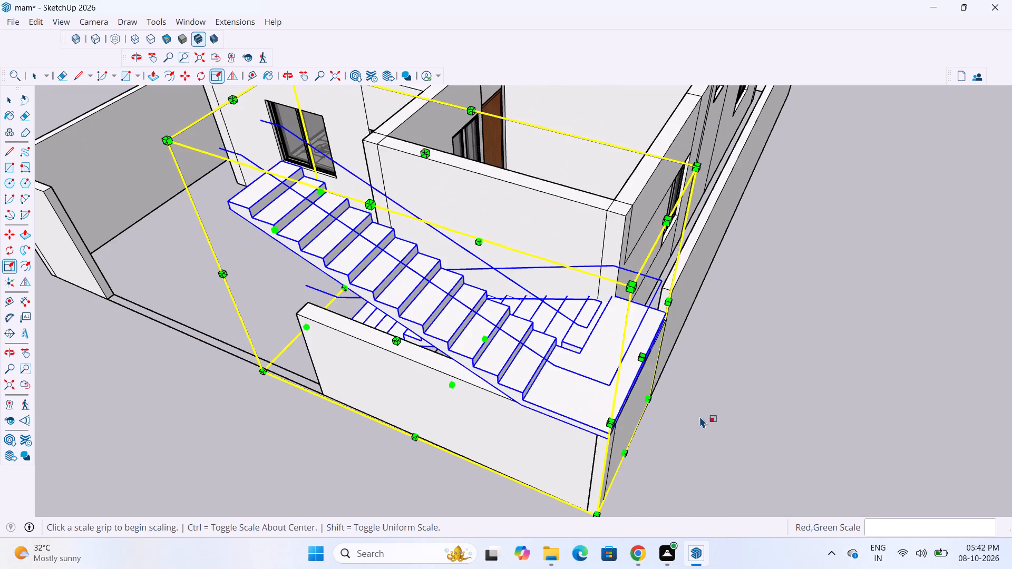
key("space")
left_click(699, 419)
Inspect how the widened staircase flights and landing sit against the front boundary wall.
scroll(569, 225, "up", 3)
middle_click_drag(588, 251, 736, 258)
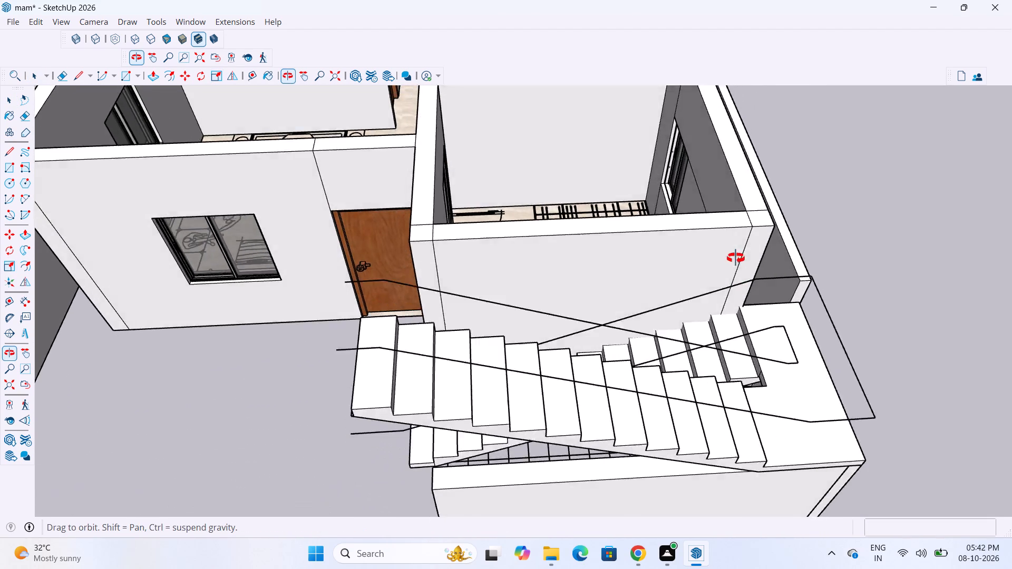
middle_click_drag(736, 258, 736, 234)
scroll(766, 315, "up", 3)
scroll(710, 308, "down", 5)
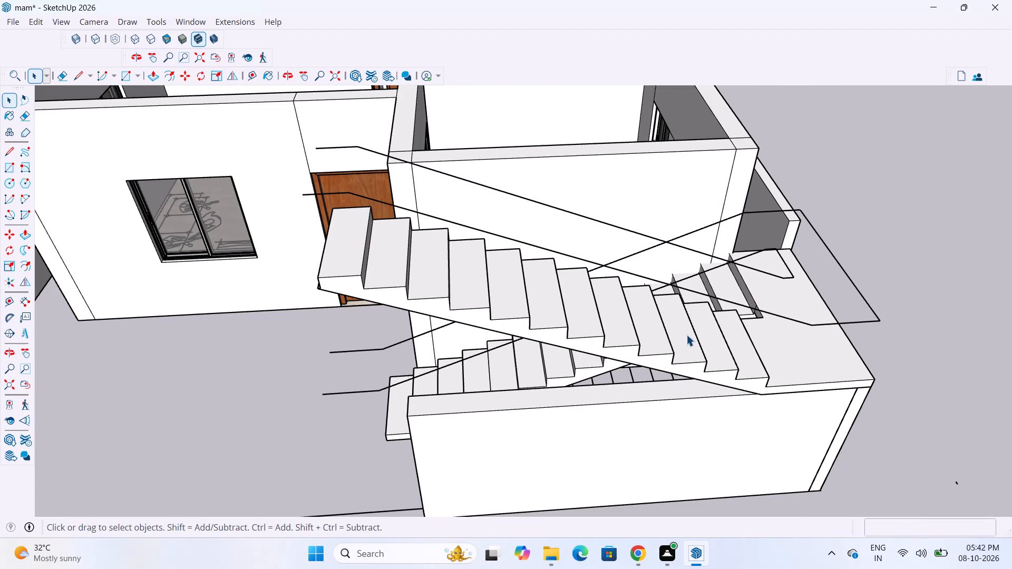
middle_click_drag(680, 363, 744, 373)
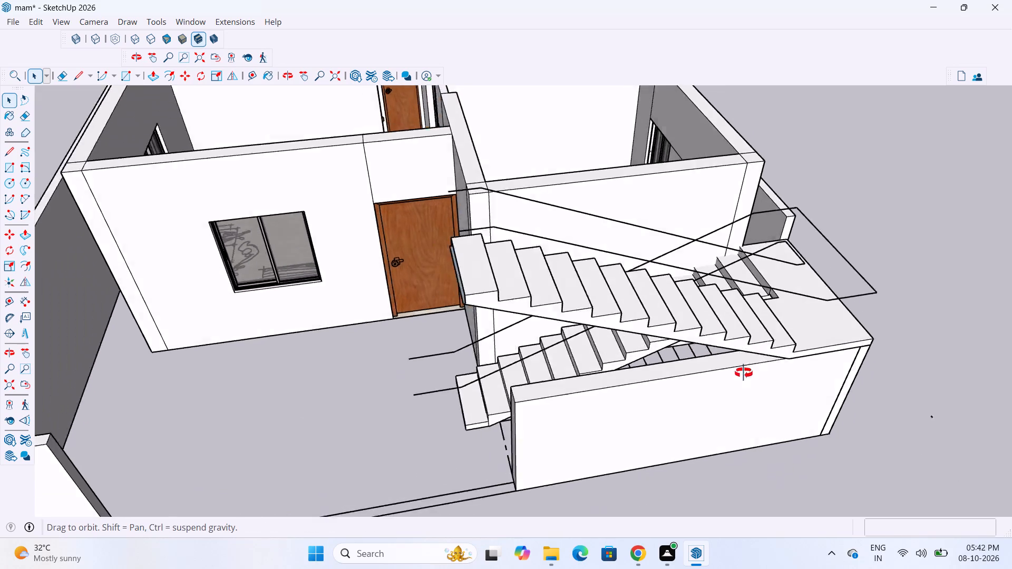
middle_click_drag(744, 373, 819, 390)
scroll(848, 299, "up", 7)
middle_click_drag(863, 297, 803, 260)
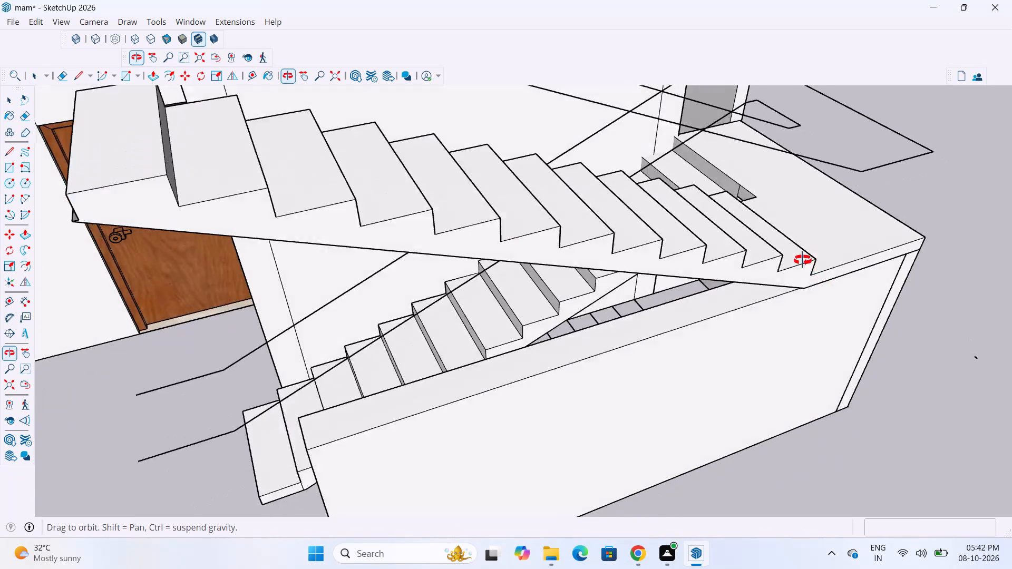
middle_click_drag(803, 260, 796, 257)
scroll(779, 257, "up", 7)
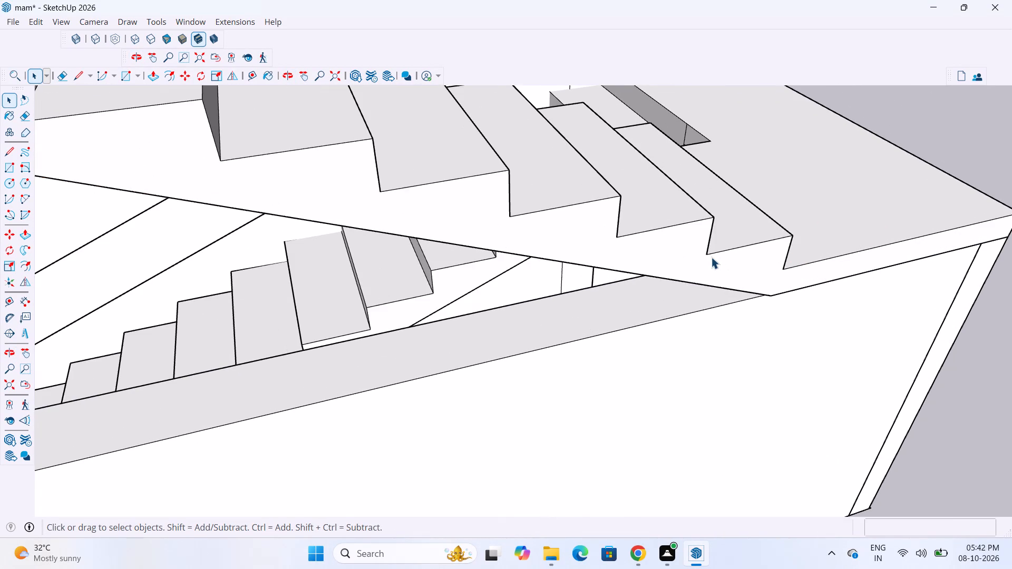
Undo the last widening of the staircase group.
key("ctrl+z")
Scale the staircase group in width so its landing reaches only to the inner edge of the front boundary wall.
middle_click_drag(721, 257, 593, 286)
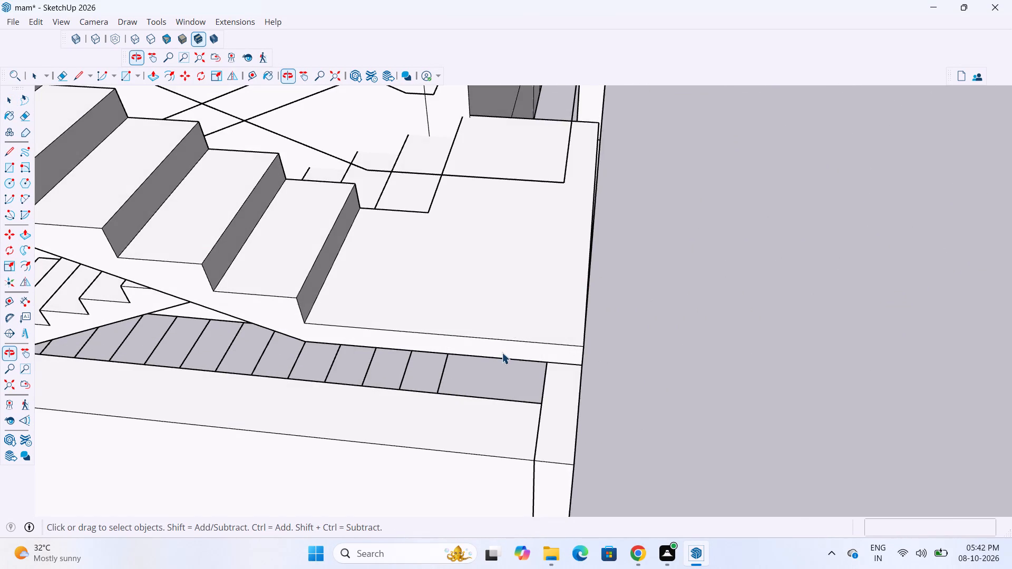
scroll(505, 355, "up", 1)
key("s")
scroll(578, 338, "down", 7)
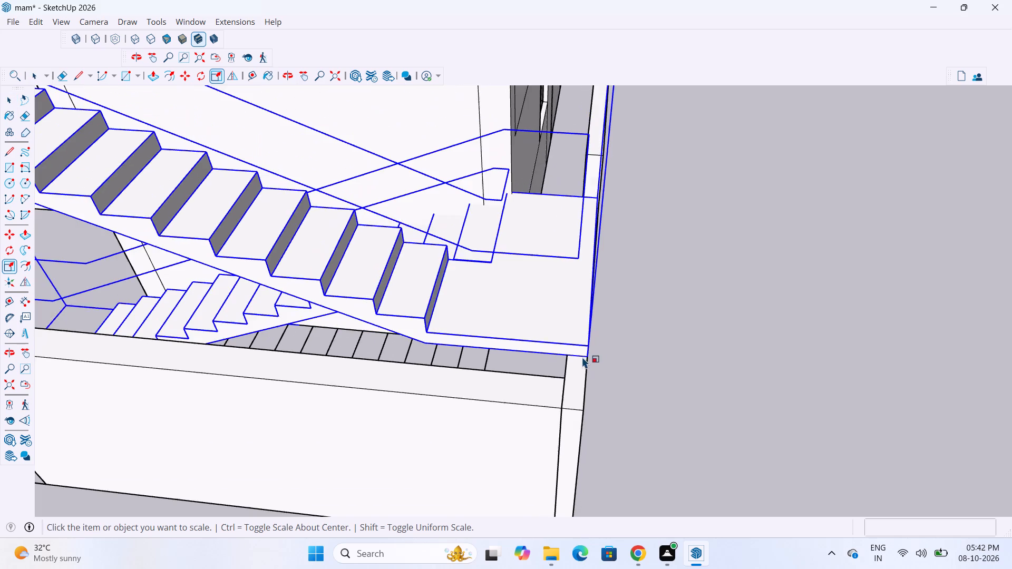
left_click(718, 407)
scroll(701, 341, "down", 4)
key("s")
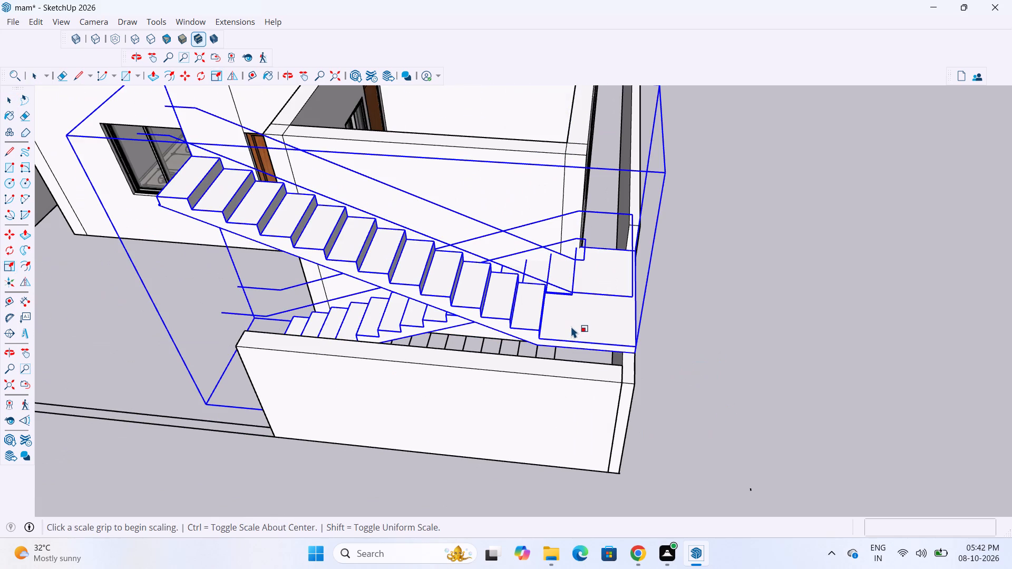
scroll(681, 307, "up", 2)
middle_click_drag(640, 324, 509, 327)
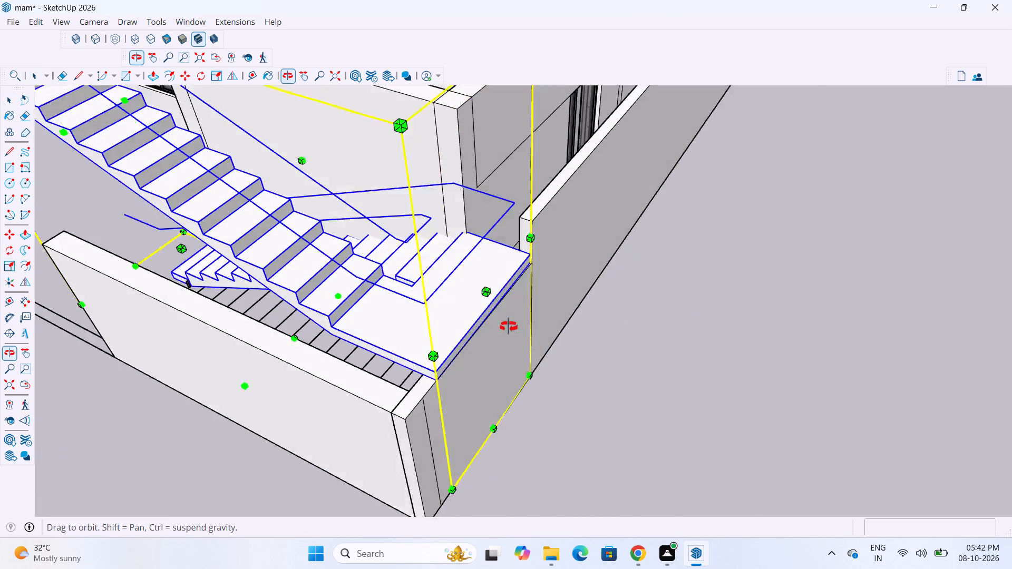
middle_click_drag(509, 327, 480, 325)
scroll(316, 345, "up", 5)
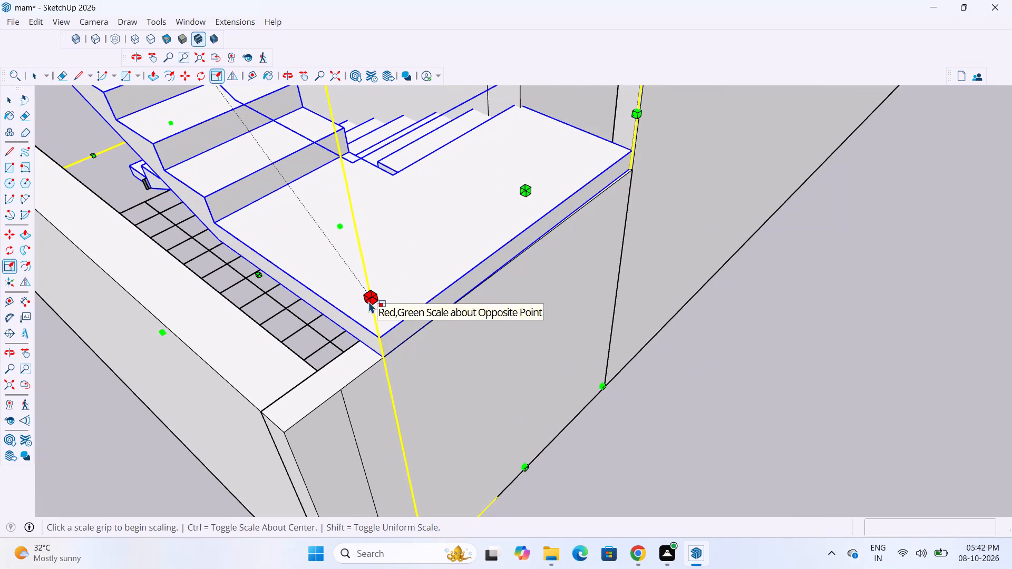
left_click(368, 301)
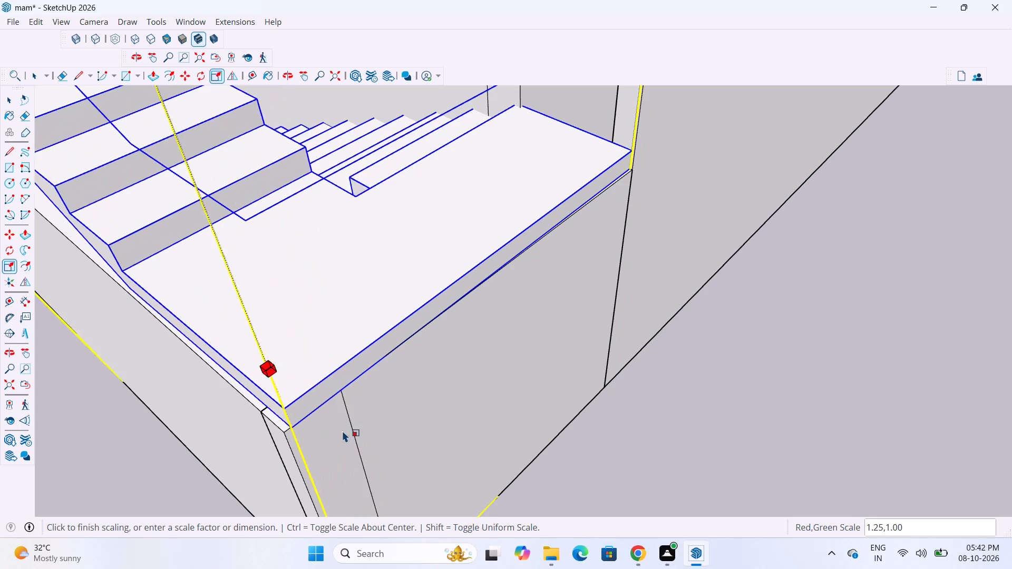
left_click(348, 403)
scroll(421, 426, "down", 4)
middle_click_drag(458, 372, 493, 363)
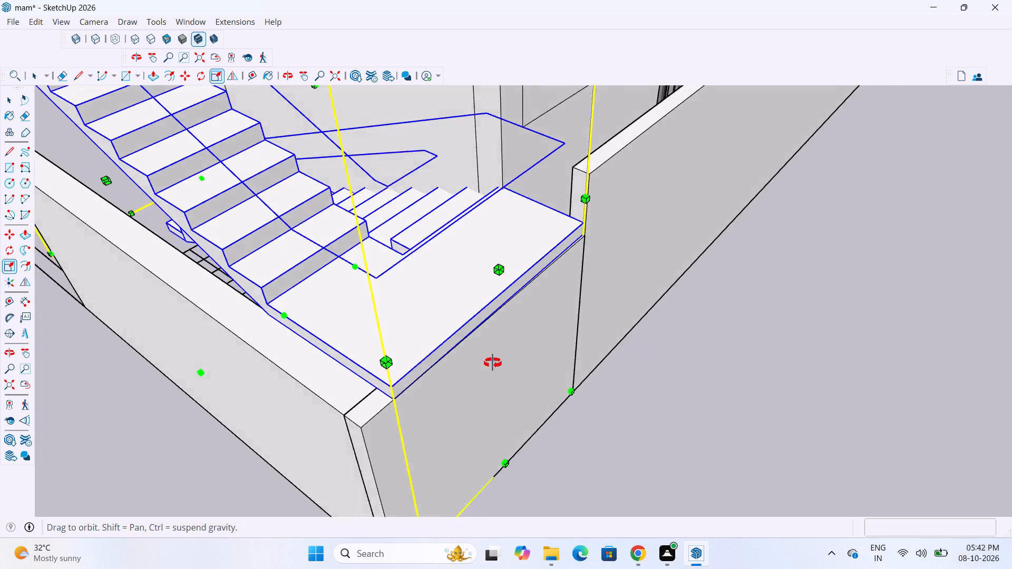
middle_click_drag(493, 363, 577, 371)
scroll(570, 371, "down", 8)
middle_click_drag(597, 330, 601, 326)
key("space")
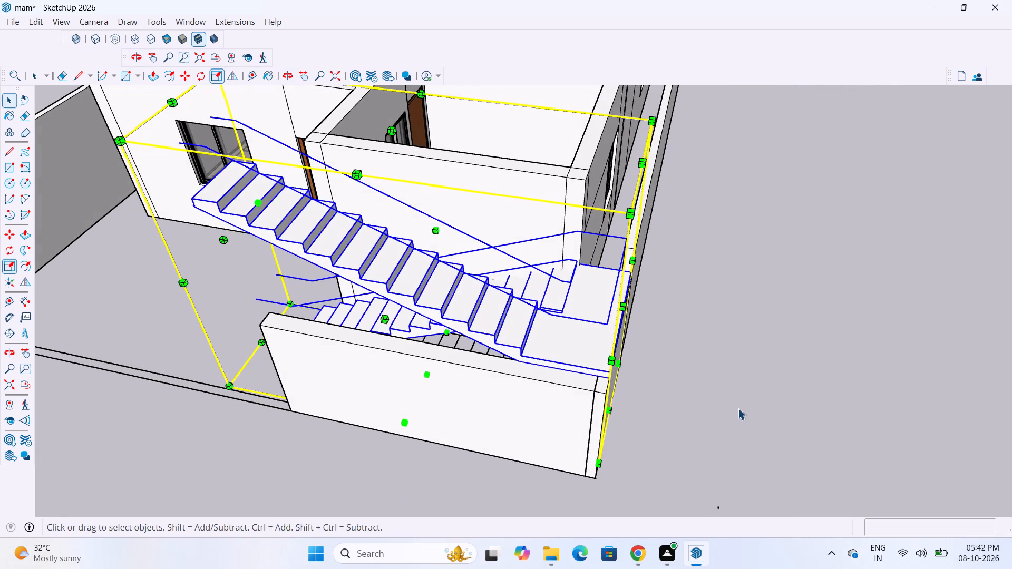
left_click(738, 405)
Inspect the rescaled staircase flights and landing against the front boundary wall, from close up and across the whole house.
scroll(643, 390, "up", 3)
middle_click_drag(581, 372, 645, 369)
scroll(688, 425, "down", 5)
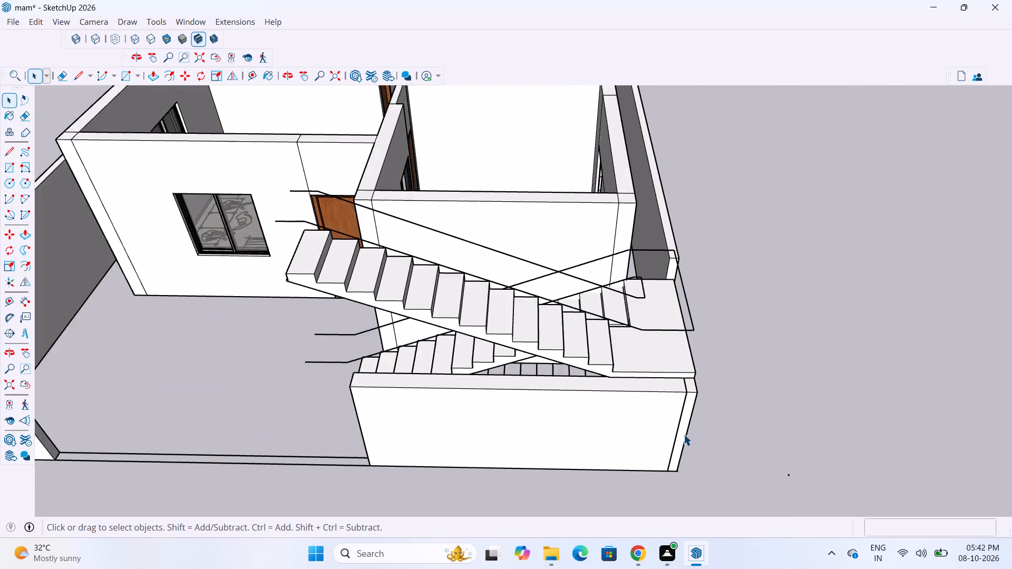
scroll(684, 434, "down", 3)
scroll(635, 397, "up", 2)
scroll(651, 442, "down", 3)
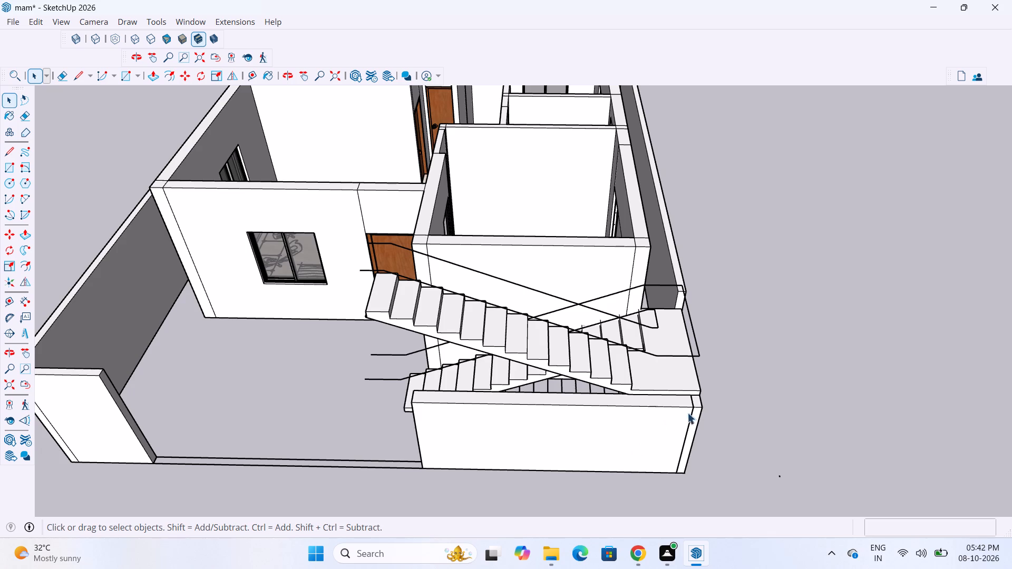
scroll(714, 410, "down", 3)
scroll(582, 427, "up", 11)
scroll(665, 403, "up", 1)
middle_click_drag(665, 403, 657, 392)
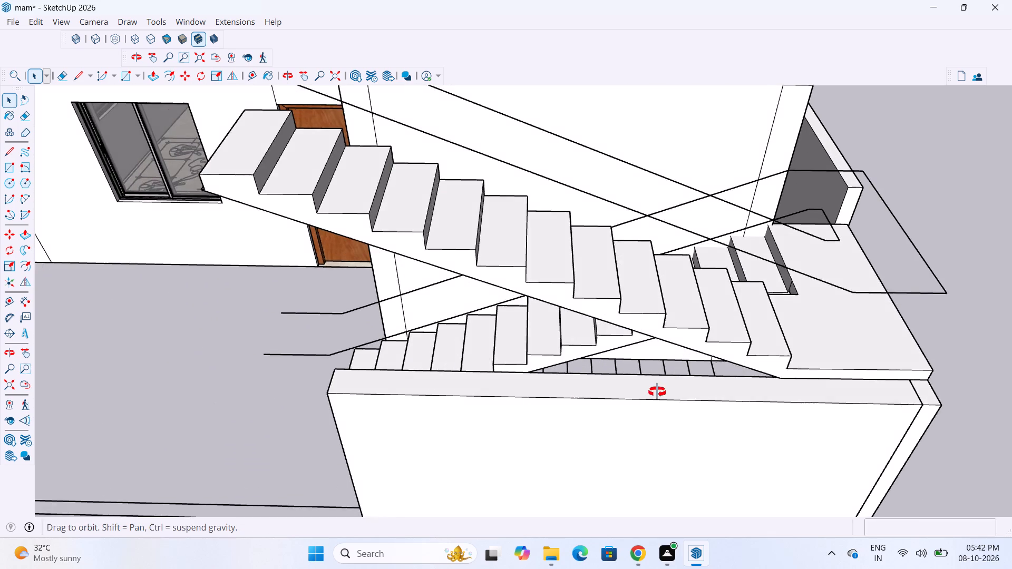
middle_click_drag(657, 392, 655, 389)
scroll(686, 384, "up", 4)
scroll(811, 401, "down", 14)
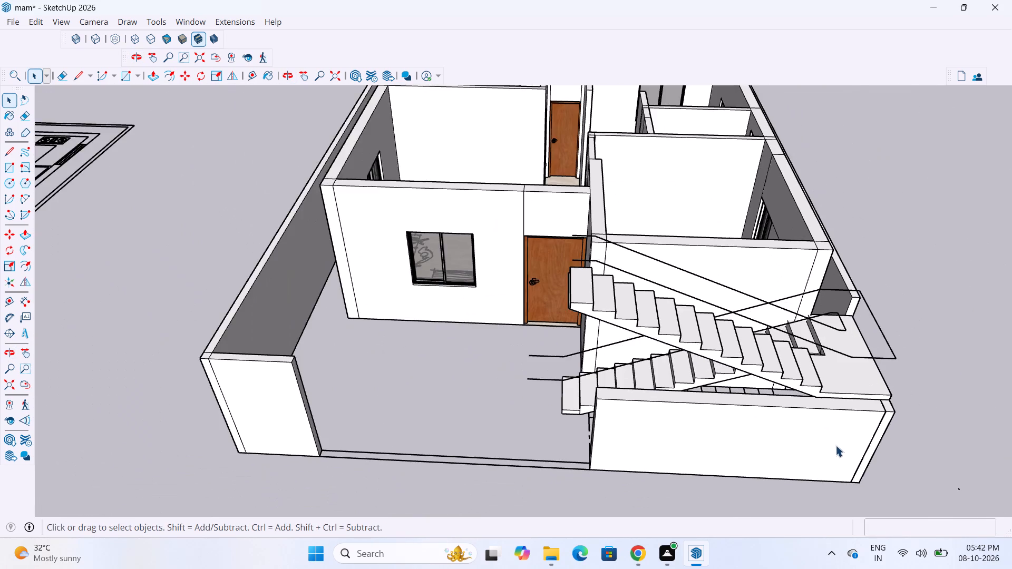
scroll(831, 444, "down", 6)
scroll(612, 444, "up", 4)
scroll(604, 449, "down", 4)
scroll(429, 417, "up", 3)
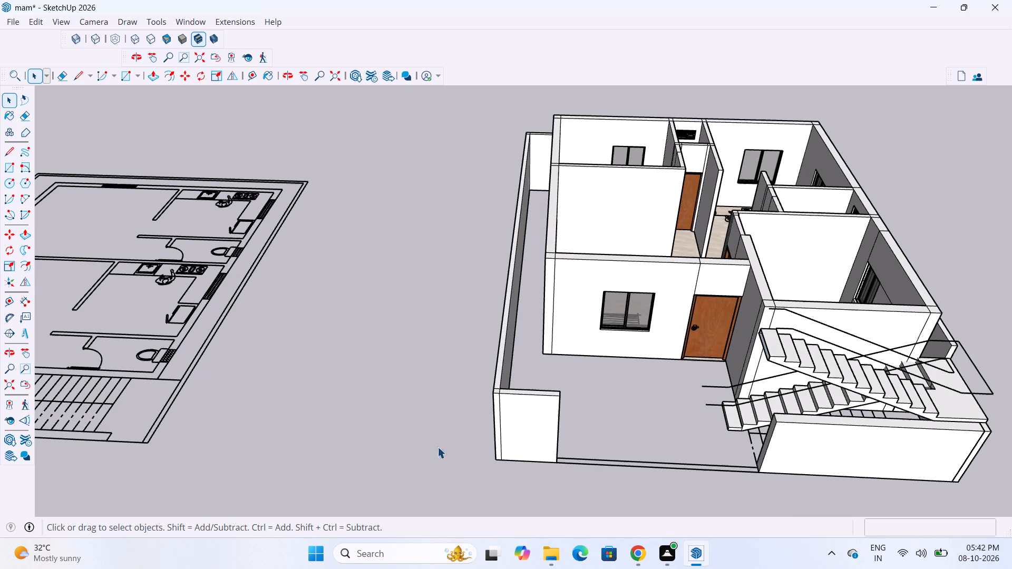
middle_click_drag(592, 392, 569, 366)
scroll(467, 396, "down", 5)
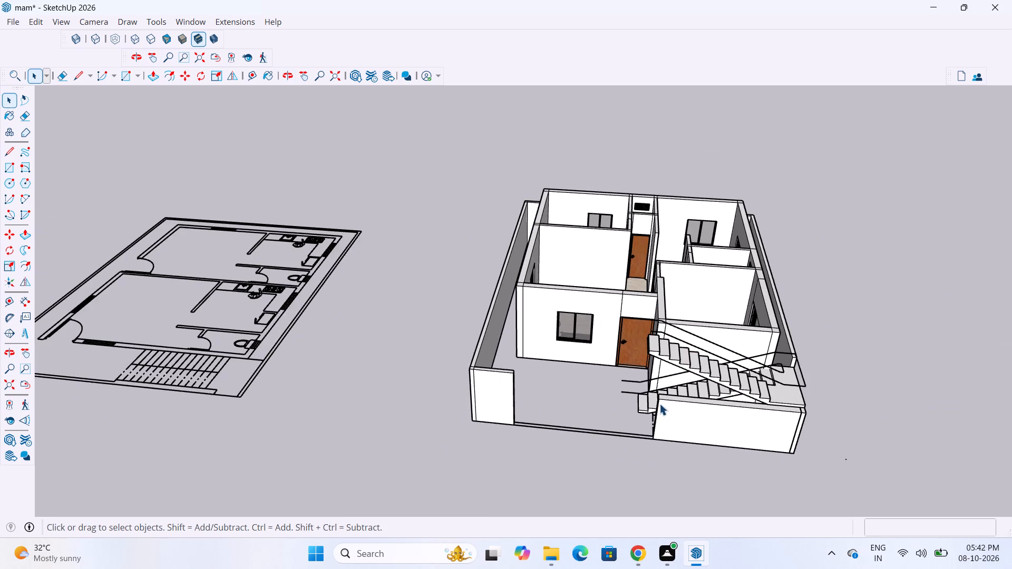
scroll(926, 403, "up", 3)
middle_click_drag(763, 444, 683, 433)
scroll(657, 443, "up", 12)
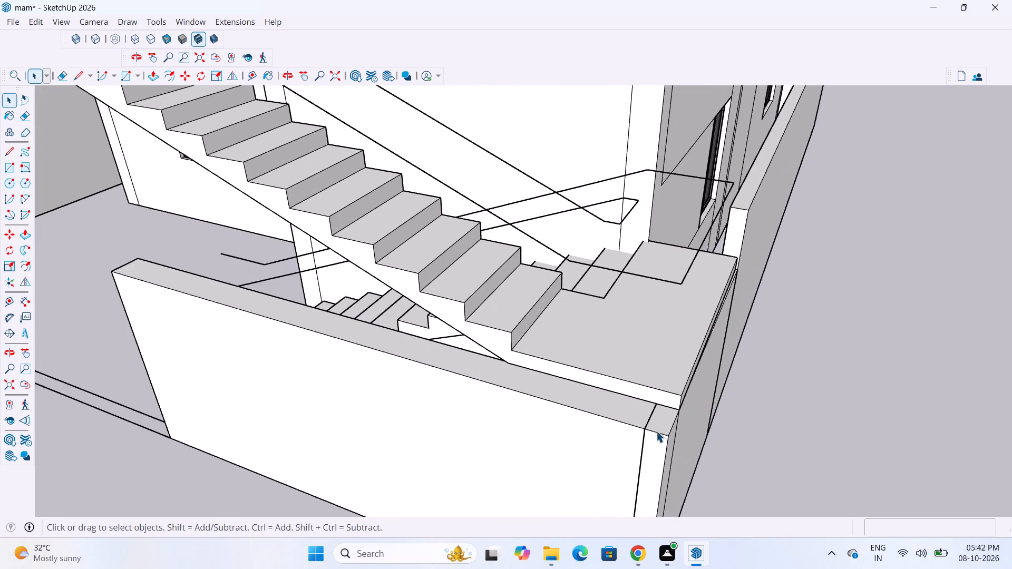
scroll(656, 431, "up", 7)
scroll(667, 419, "down", 1)
middle_click_drag(689, 400, 706, 401)
scroll(699, 401, "down", 5)
scroll(831, 379, "down", 10)
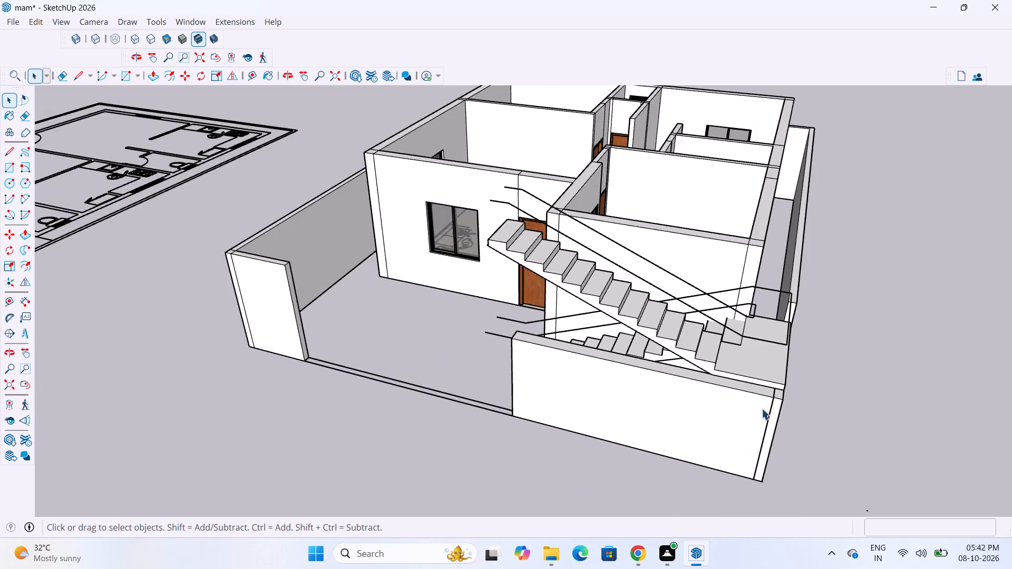
scroll(710, 414, "up", 7)
scroll(733, 378, "down", 2)
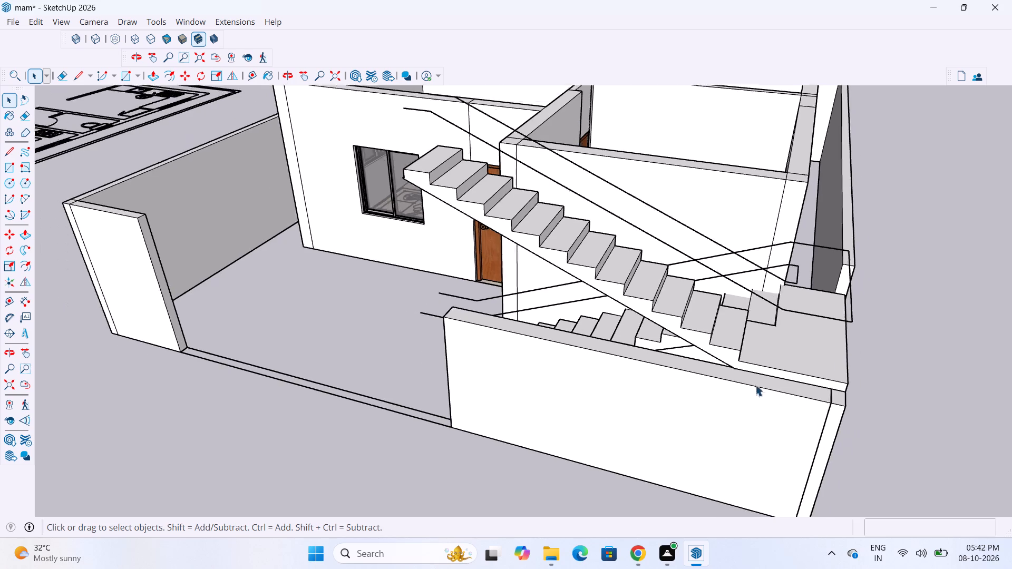
Measure the width of the front opening between the two boundary wall ends.
scroll(755, 385, "down", 6)
middle_click_drag(552, 420, 655, 449)
scroll(586, 406, "up", 7)
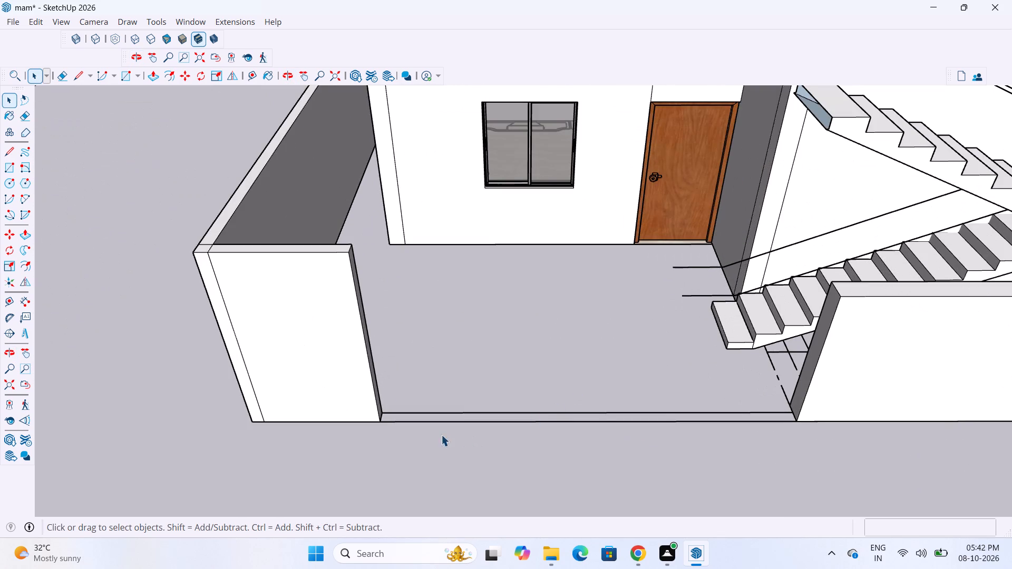
scroll(401, 453, "down", 5)
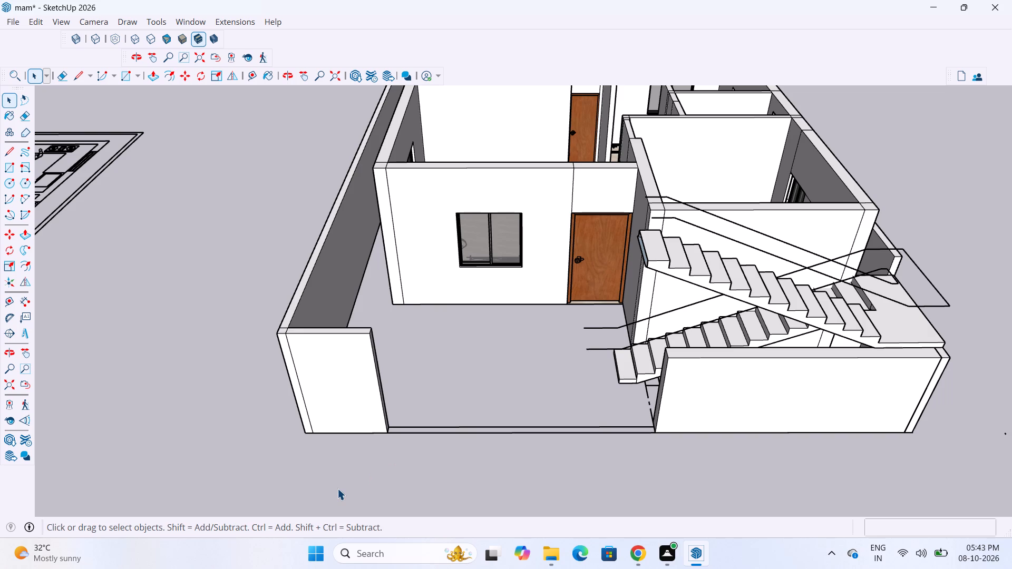
scroll(342, 471, "up", 6)
middle_click_drag(405, 436, 394, 465)
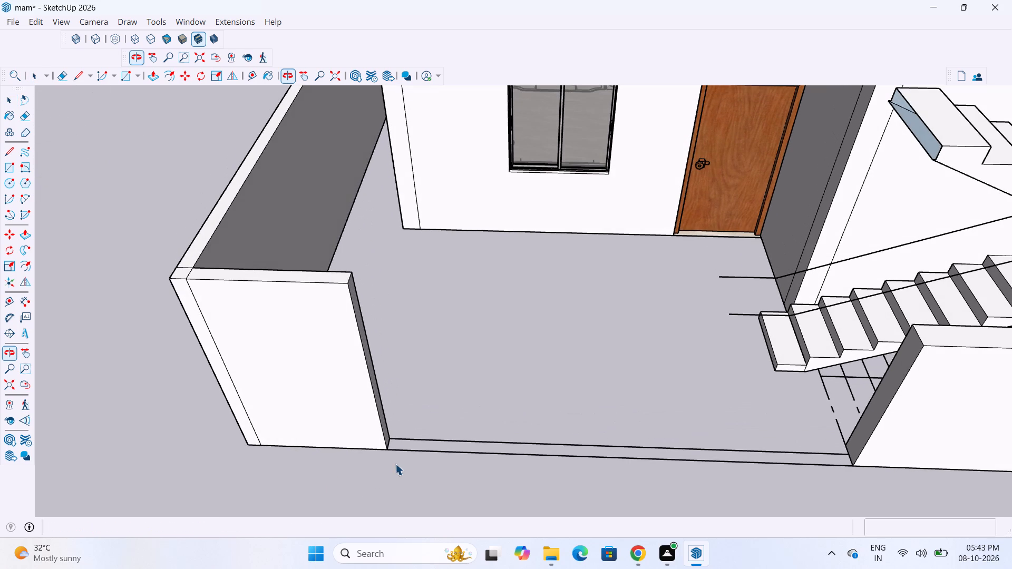
key("t")
scroll(403, 425, "up", 4)
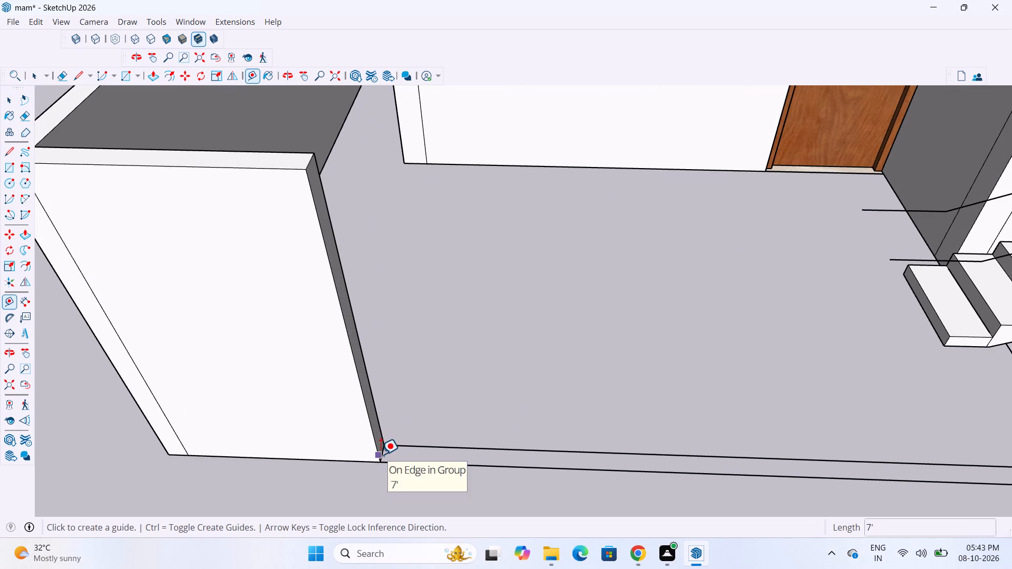
left_click(368, 424)
scroll(639, 398, "down", 9)
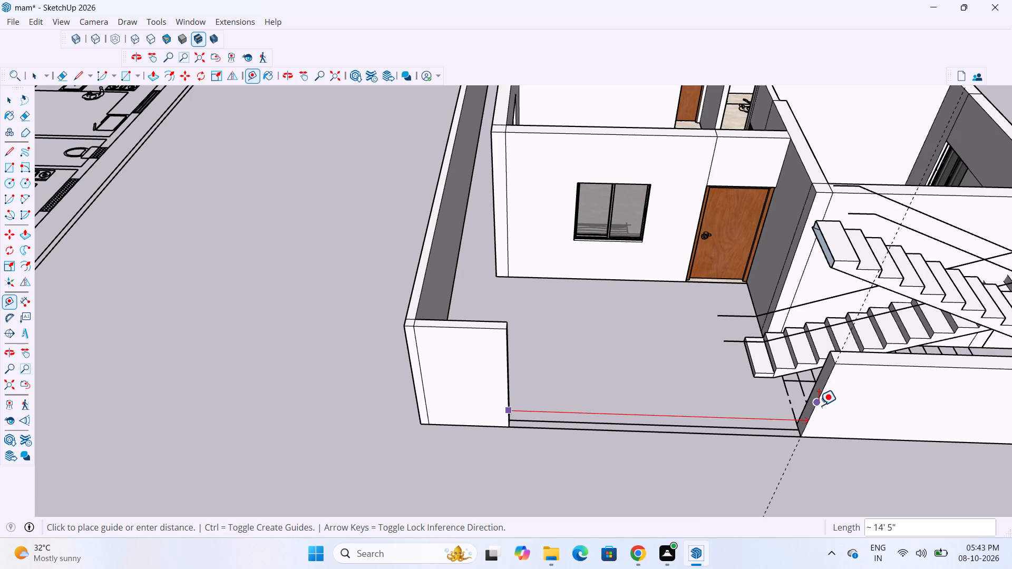
key("space")
Draw a rectangle about 8 1/8" by 5" between the boundary lines at the staircase-side wall end and group it.
scroll(804, 415, "up", 3)
middle_click(804, 415)
scroll(788, 437, "up", 3)
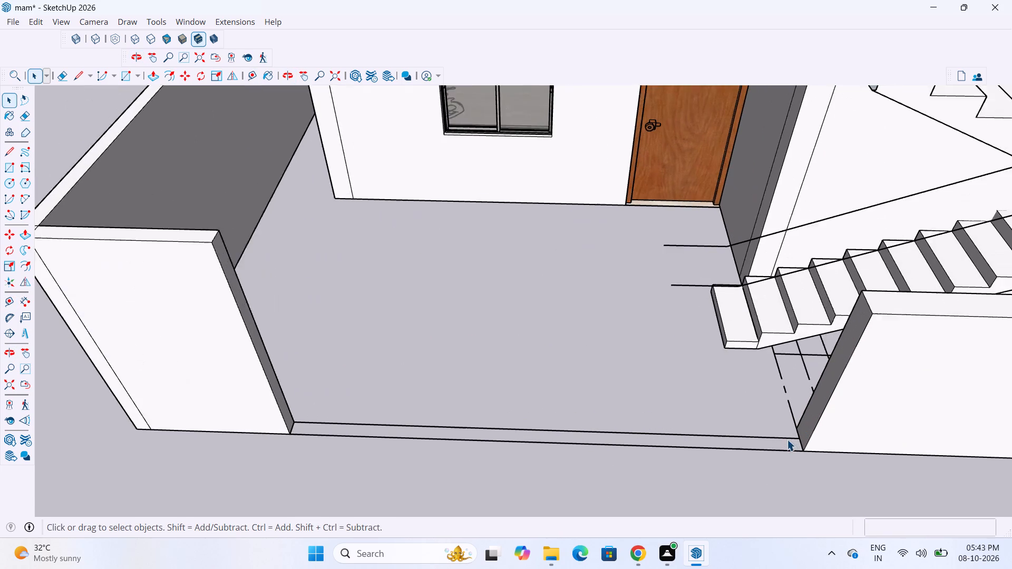
scroll(787, 439, "up", 2)
scroll(787, 439, "down", 3)
scroll(791, 444, "up", 3)
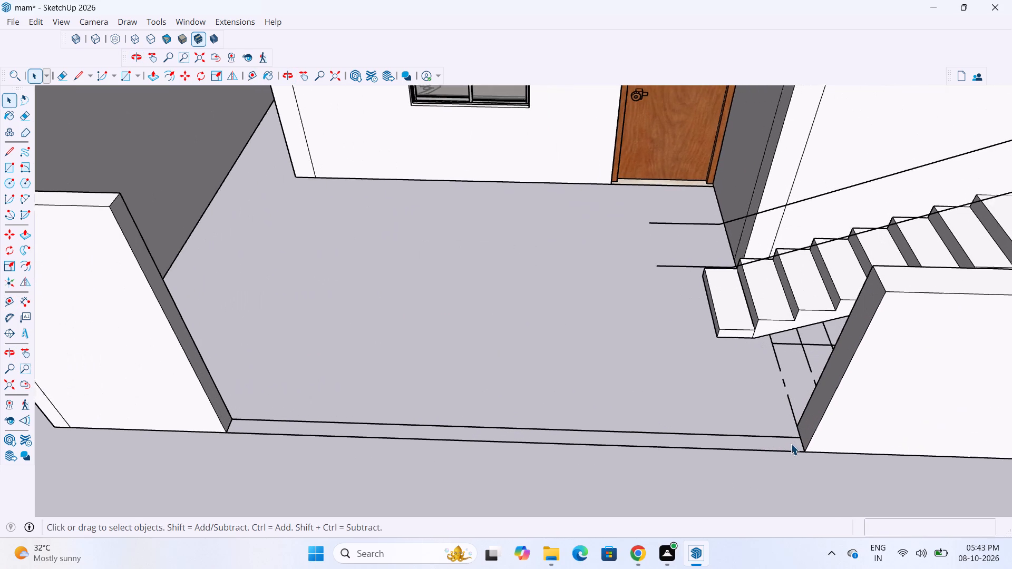
scroll(791, 444, "up", 4)
key("r")
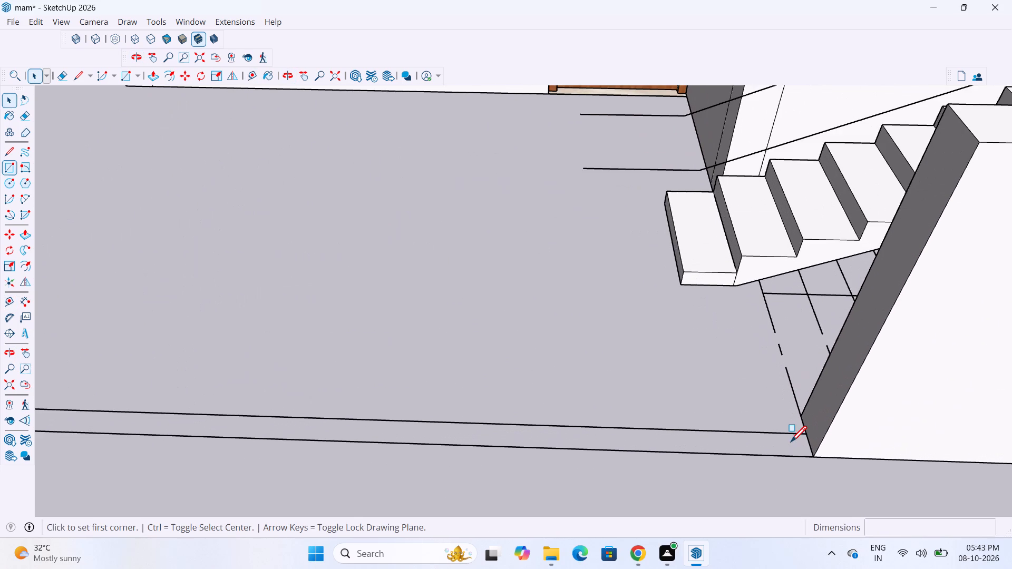
scroll(803, 444, "up", 3)
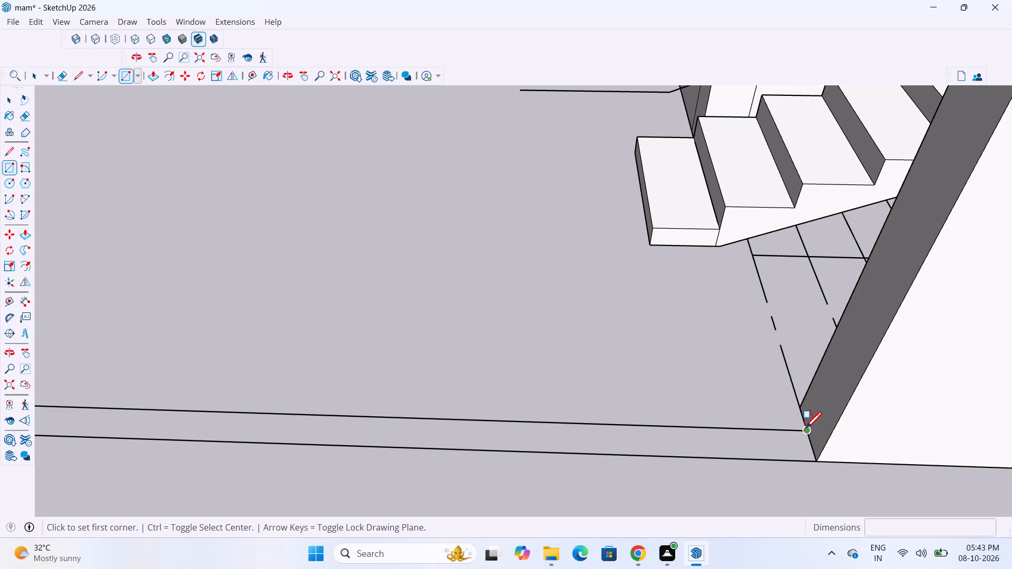
left_click(805, 430)
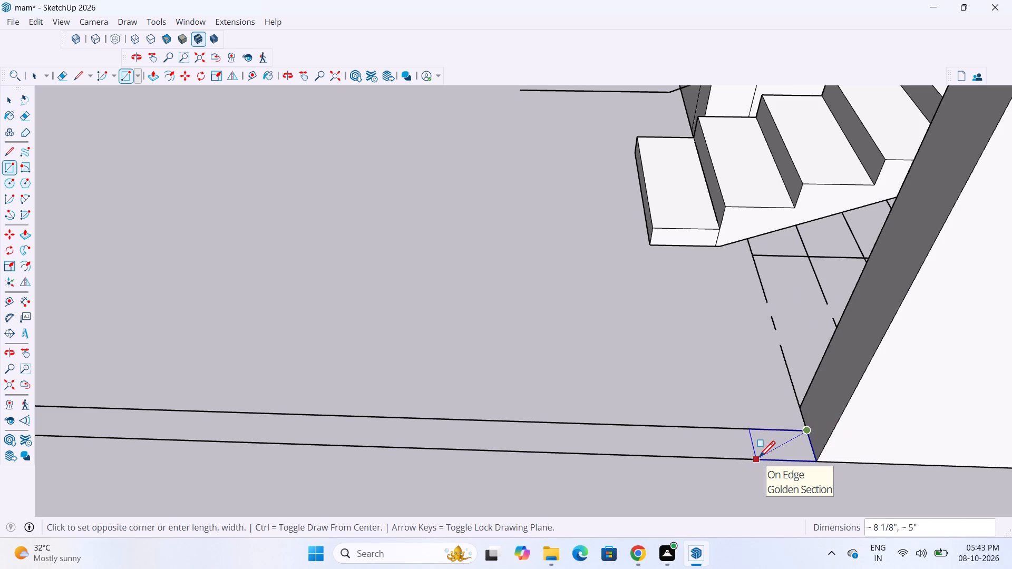
left_click(759, 459)
key("space")
double_click(779, 443)
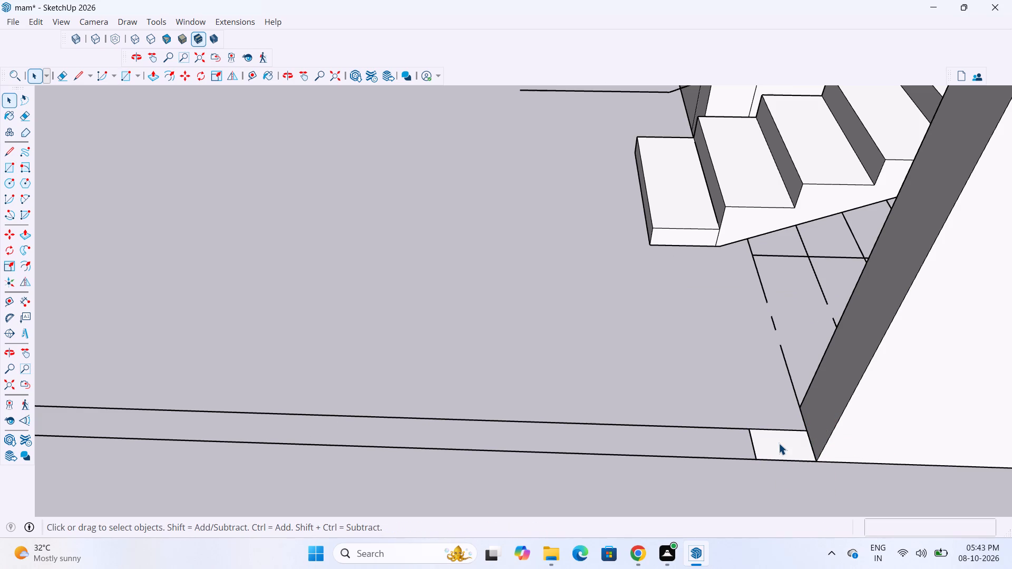
right_click(779, 443)
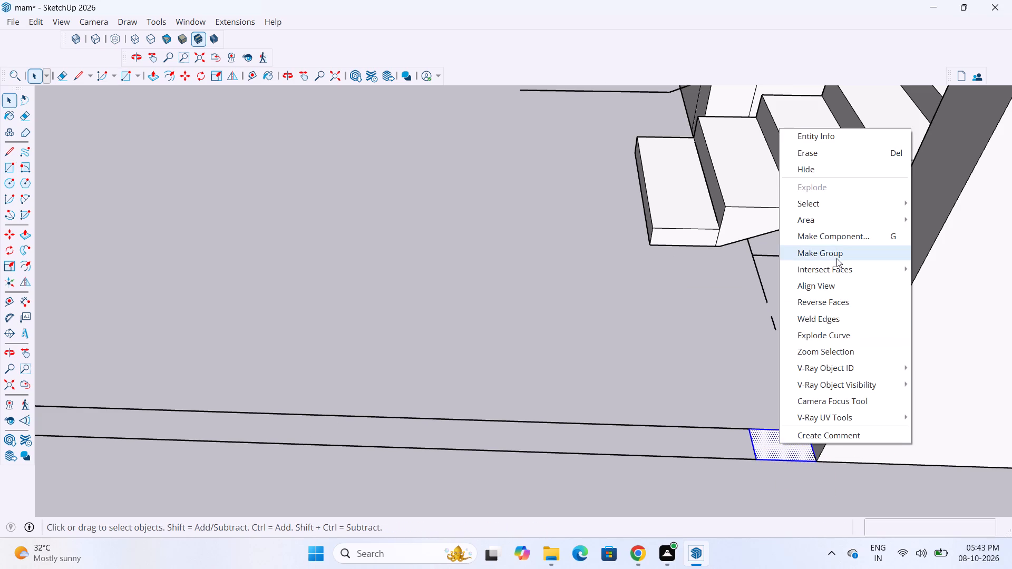
left_click(836, 258)
Pull the grouped rectangle up 7' into a post level with the top of the opposite front wall.
double_click(775, 441)
key("p")
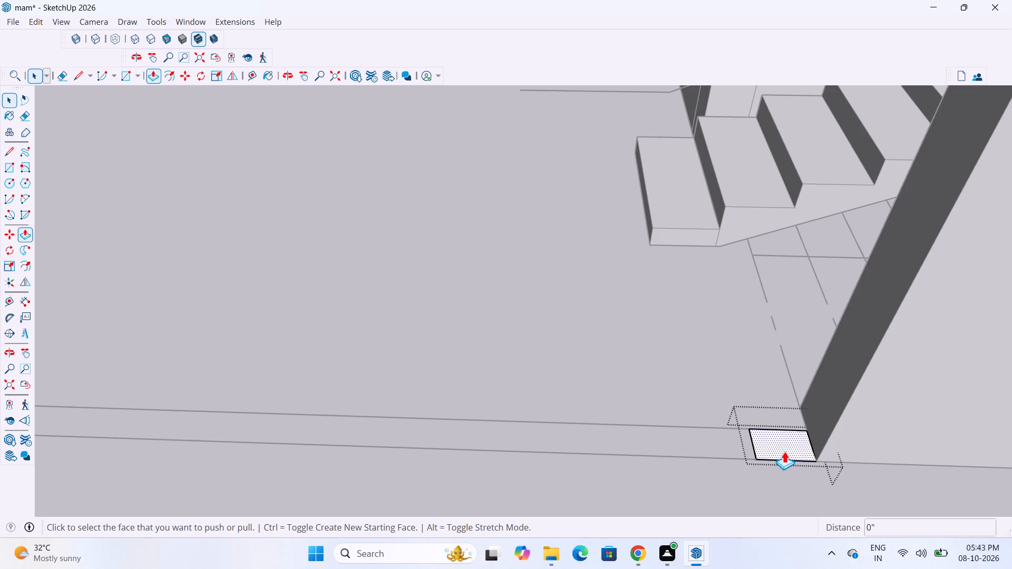
left_click(786, 440)
scroll(800, 375, "down", 18)
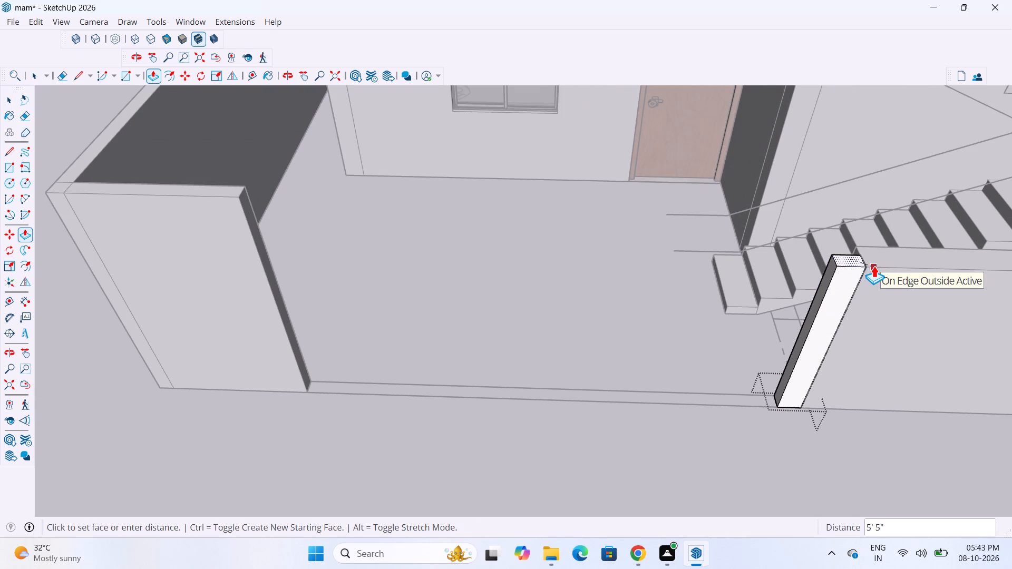
left_click(232, 196)
key("space")
left_click(553, 440)
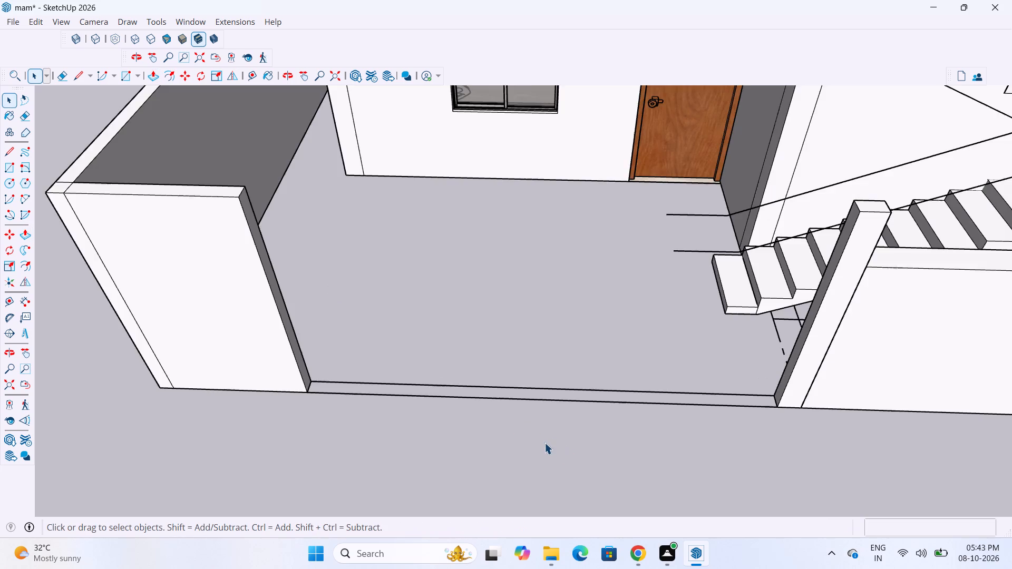
Measure the remaining front opening between the opposite boundary wall end and the new post.
scroll(499, 426, "down", 4)
scroll(665, 378, "up", 2)
middle_click_drag(698, 383, 750, 385)
scroll(790, 340, "up", 2)
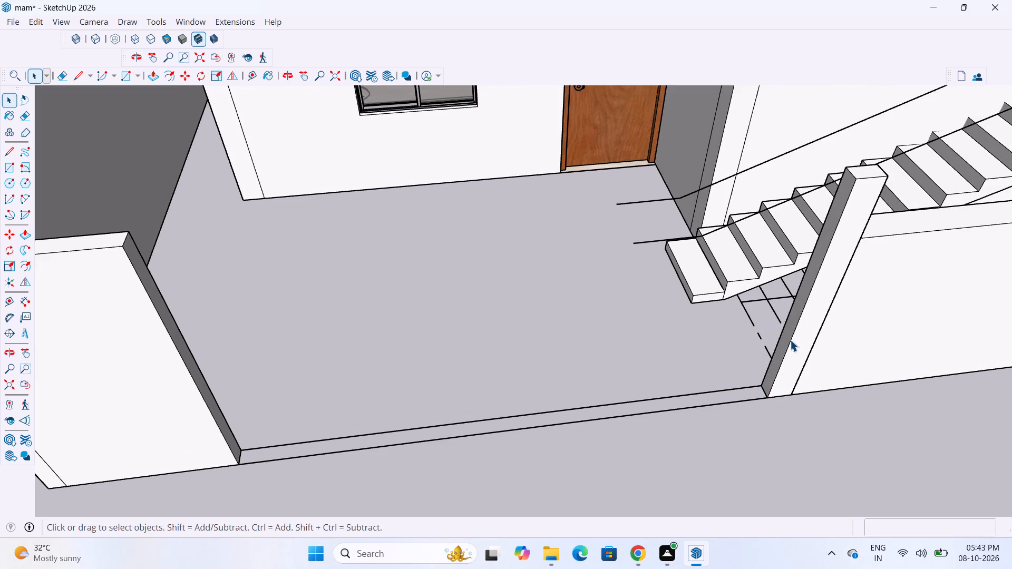
key("p")
key("space")
scroll(809, 284, "up", 3)
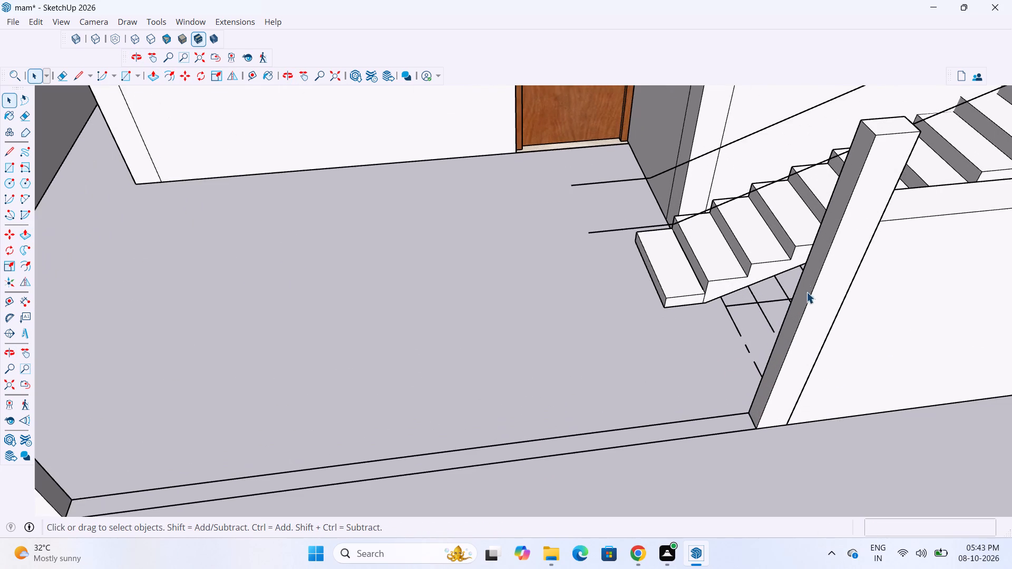
scroll(806, 292, "down", 2)
middle_click_drag(539, 468, 486, 456)
scroll(482, 456, "down", 3)
key("t")
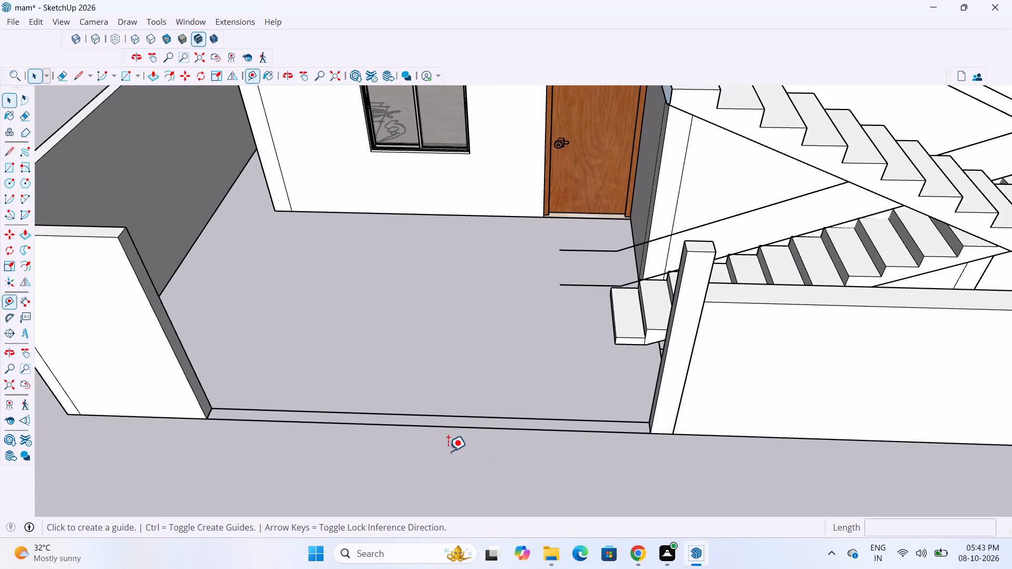
left_click(197, 392)
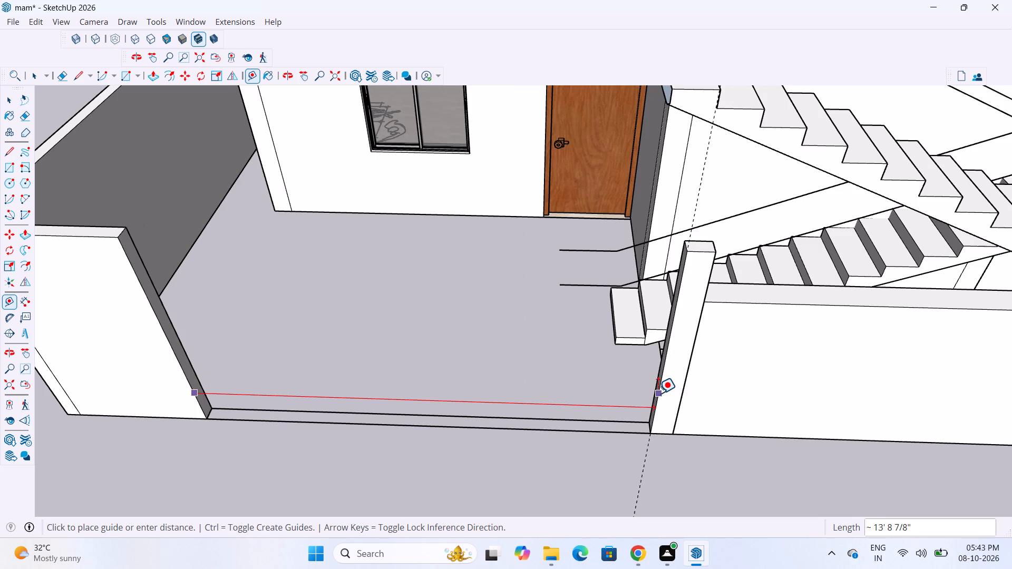
key("space")
Open the post group and extend the post's opening-side face 2' 8" into the front opening.
scroll(659, 417, "down", 3)
middle_click_drag(655, 424, 702, 420)
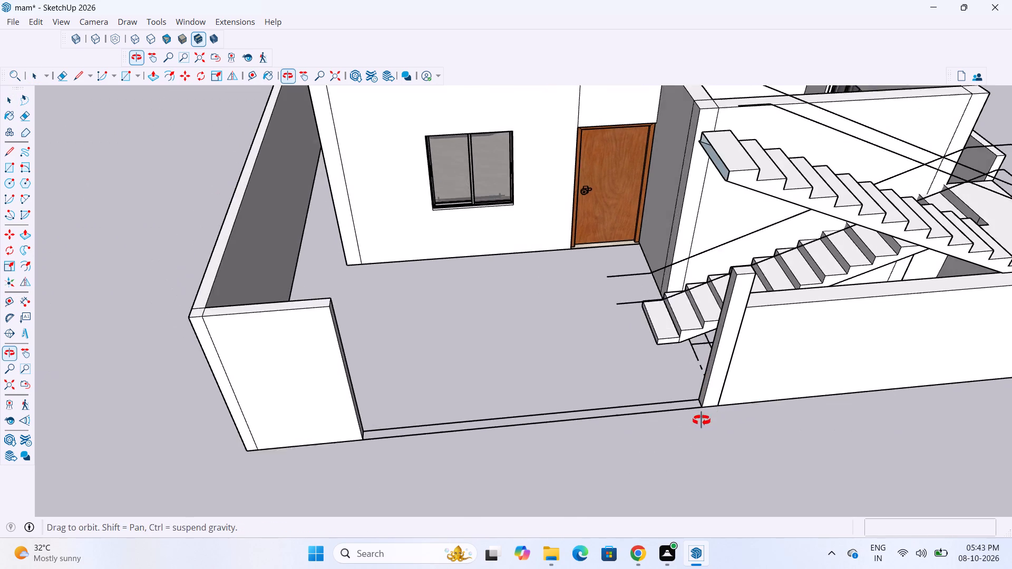
middle_click_drag(702, 420, 707, 421)
scroll(725, 331, "up", 5)
middle_click_drag(726, 329, 754, 346)
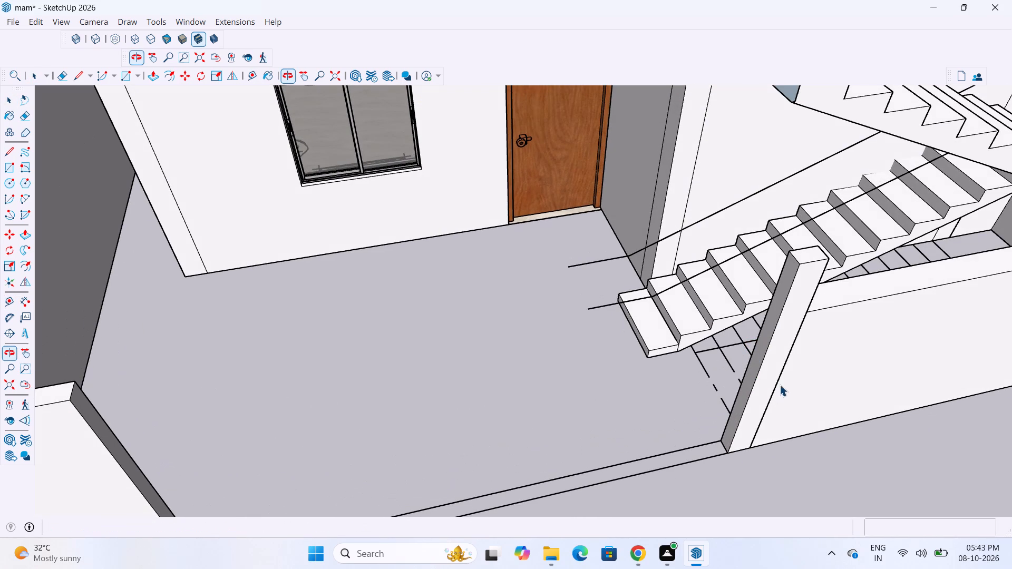
key("p")
scroll(762, 328, "up", 2)
key("space")
double_click(765, 331)
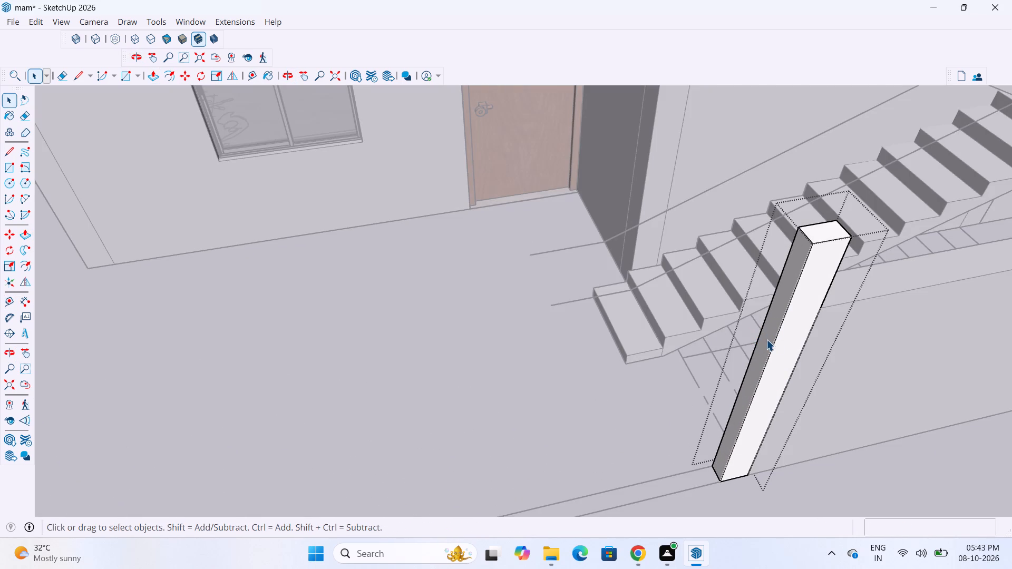
key("p")
left_click(770, 320)
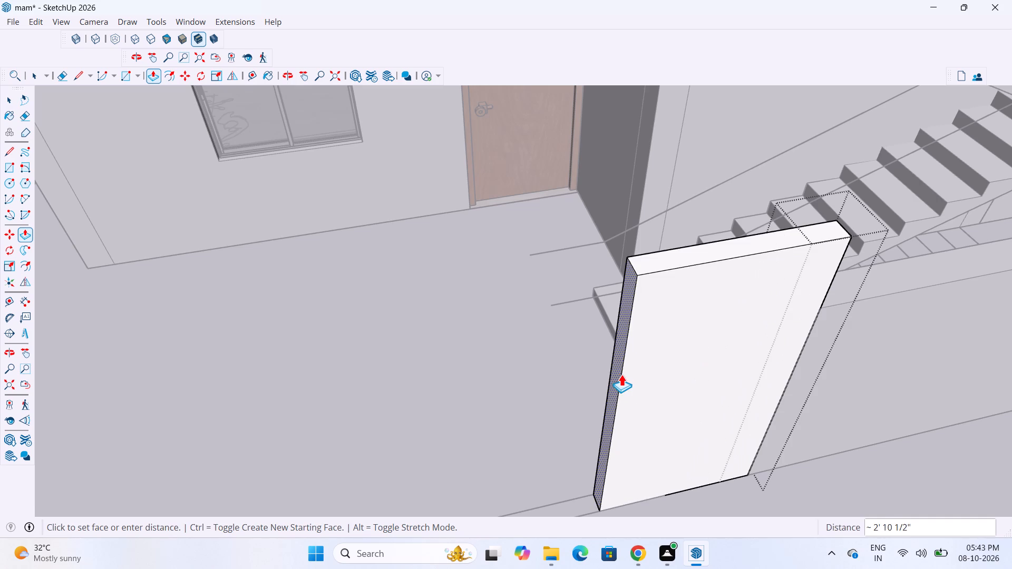
type("2'")
type("8\"")
key("Return")
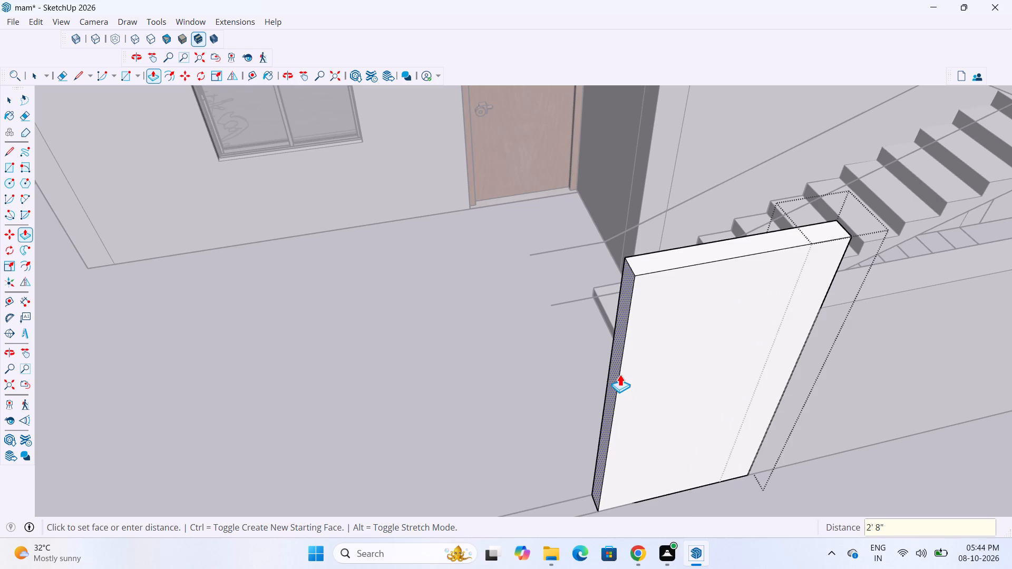
key("space")
scroll(592, 380, "down", 10)
left_click(601, 481)
scroll(663, 428, "down", 4)
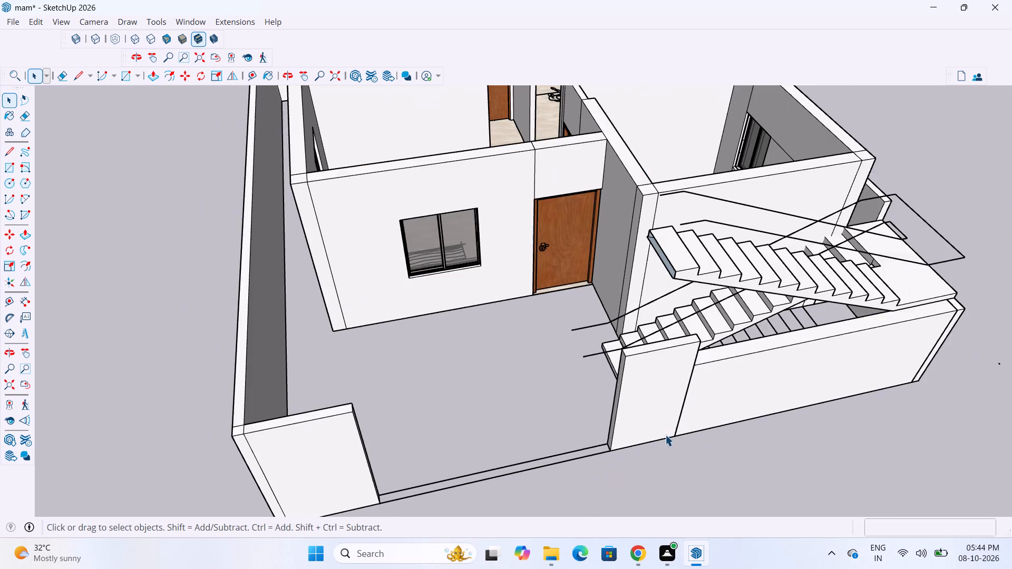
Inspect the widened front wall piece and the staircase against the low front boundary wall.
middle_click_drag(654, 428, 636, 335)
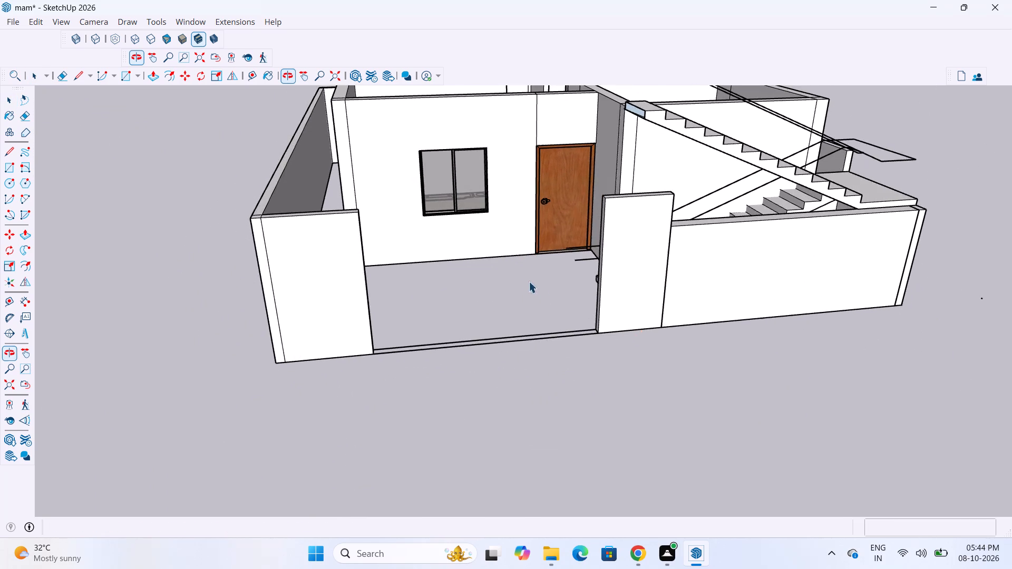
scroll(512, 275, "up", 3)
middle_click_drag(544, 280, 524, 296)
scroll(540, 291, "down", 8)
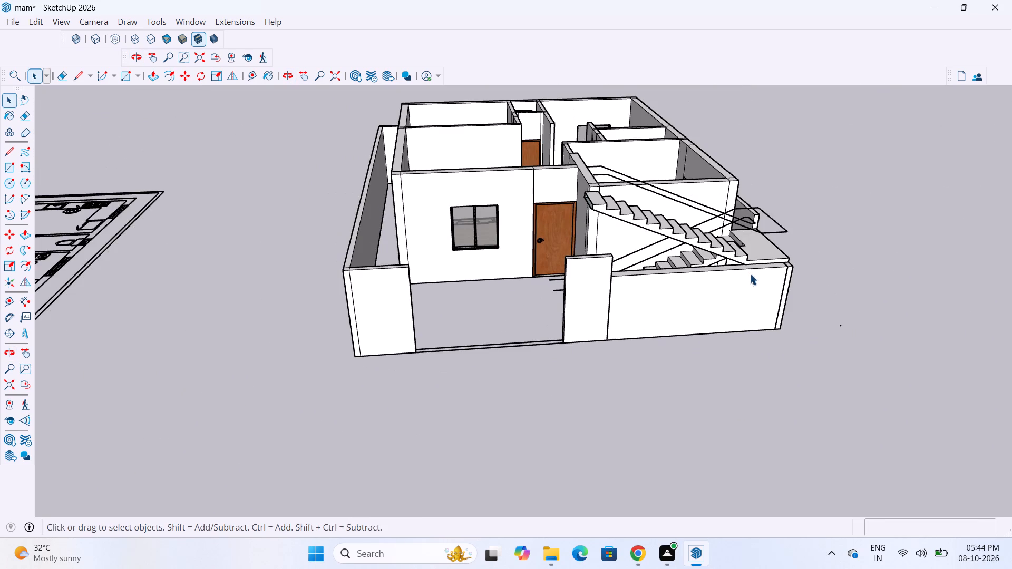
middle_click_drag(735, 284, 637, 328)
scroll(615, 332, "up", 6)
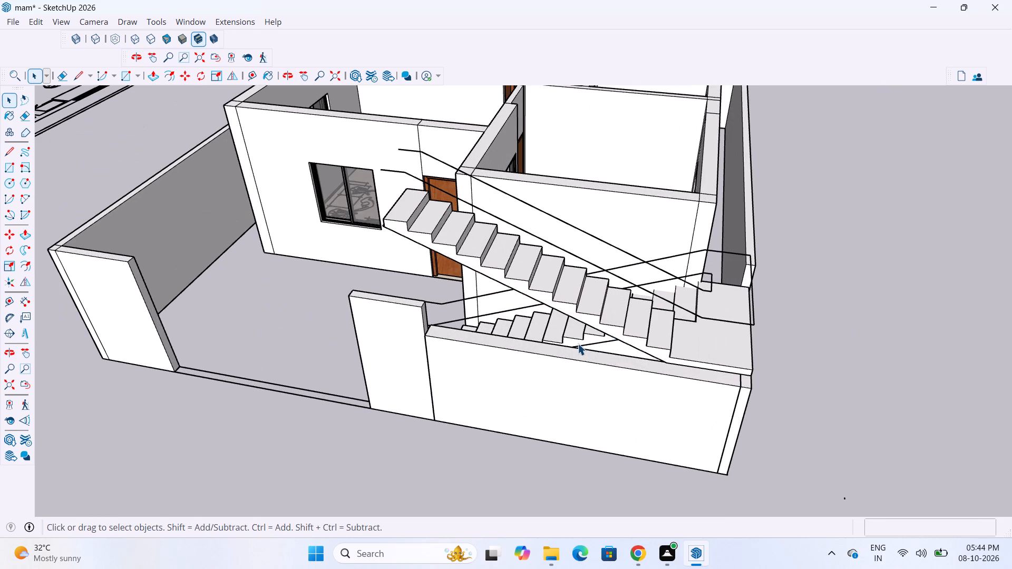
scroll(556, 364, "up", 4)
scroll(543, 379, "down", 5)
scroll(618, 367, "up", 3)
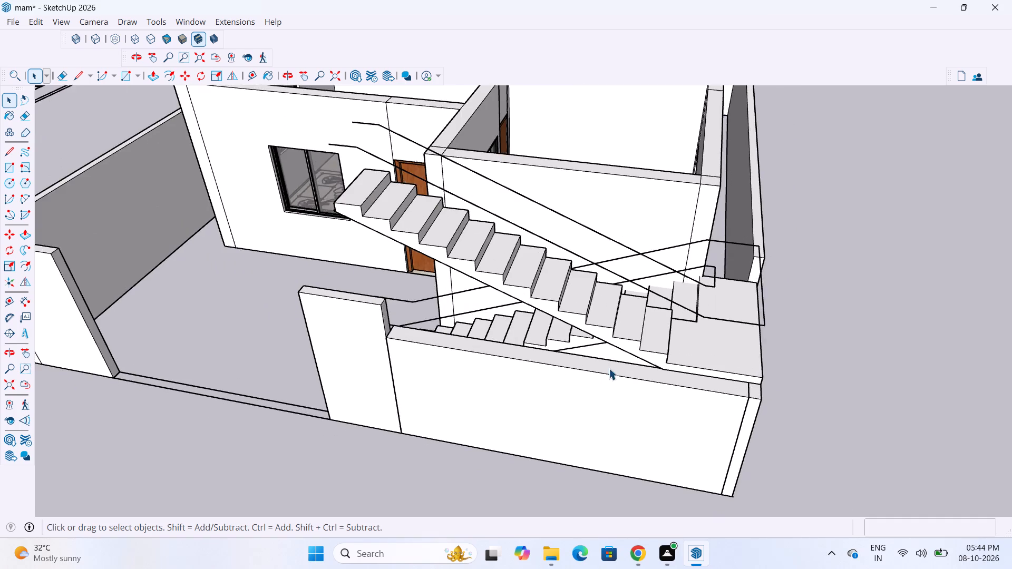
scroll(609, 368, "up", 3)
scroll(579, 391, "down", 4)
Pull the top of the side boundary wall section beside the stair landing up 4' 7", level with the house wall top.
middle_click_drag(585, 383, 538, 393)
scroll(538, 393, "up", 3)
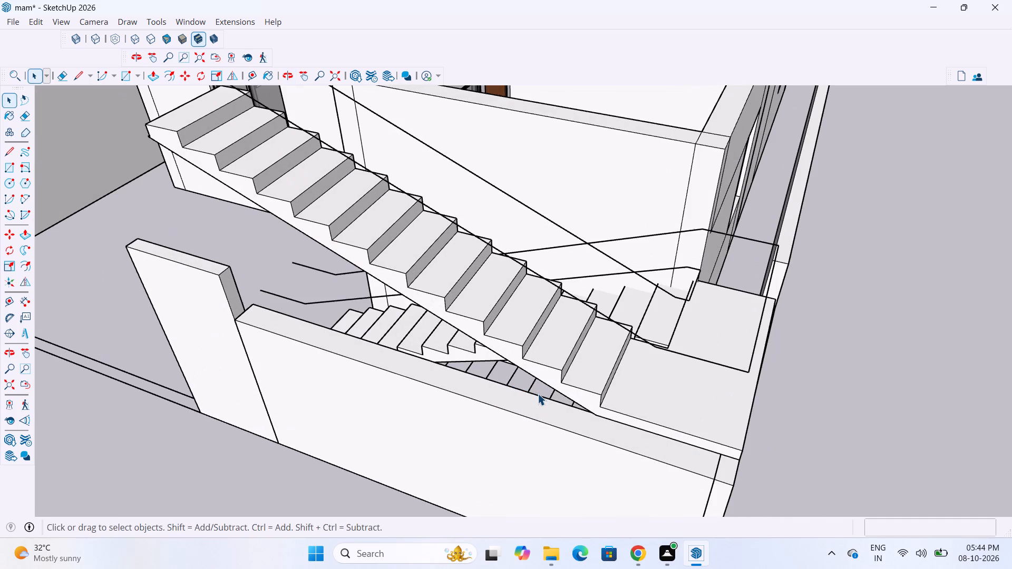
key("p")
scroll(735, 466, "up", 2)
left_click(735, 466)
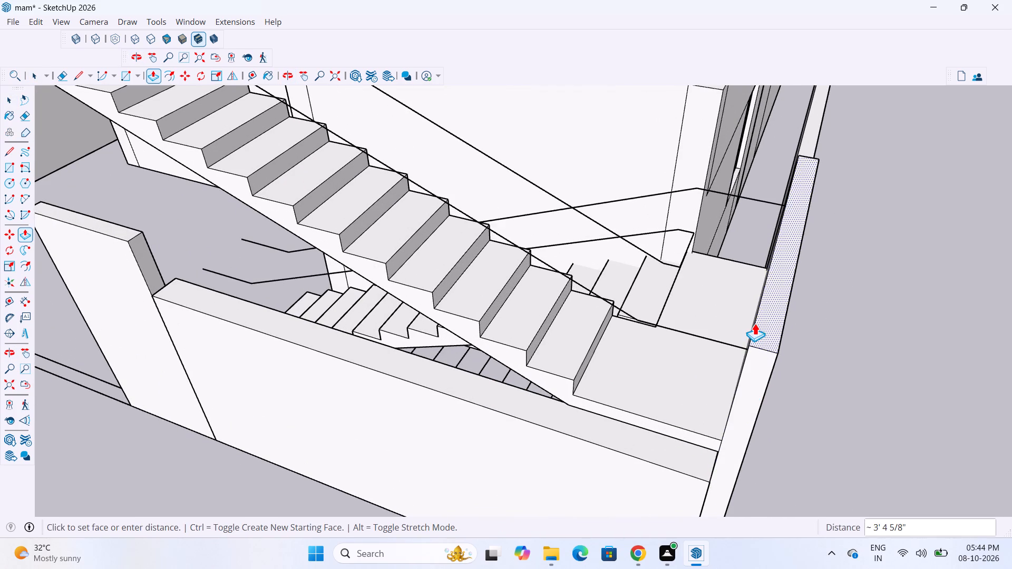
scroll(755, 323, "down", 4)
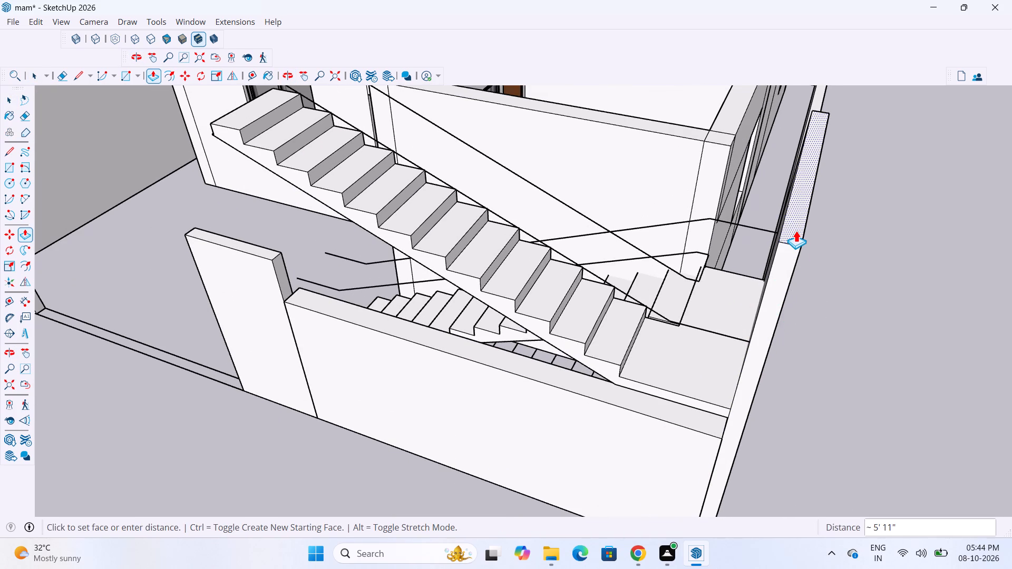
scroll(796, 230, "down", 4)
middle_click_drag(796, 229, 703, 180)
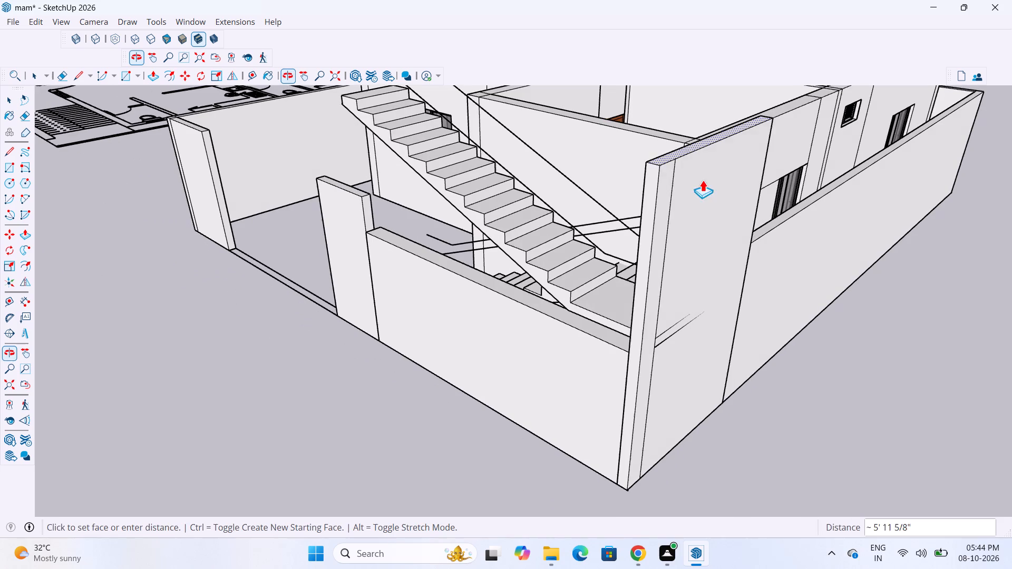
left_click(636, 129)
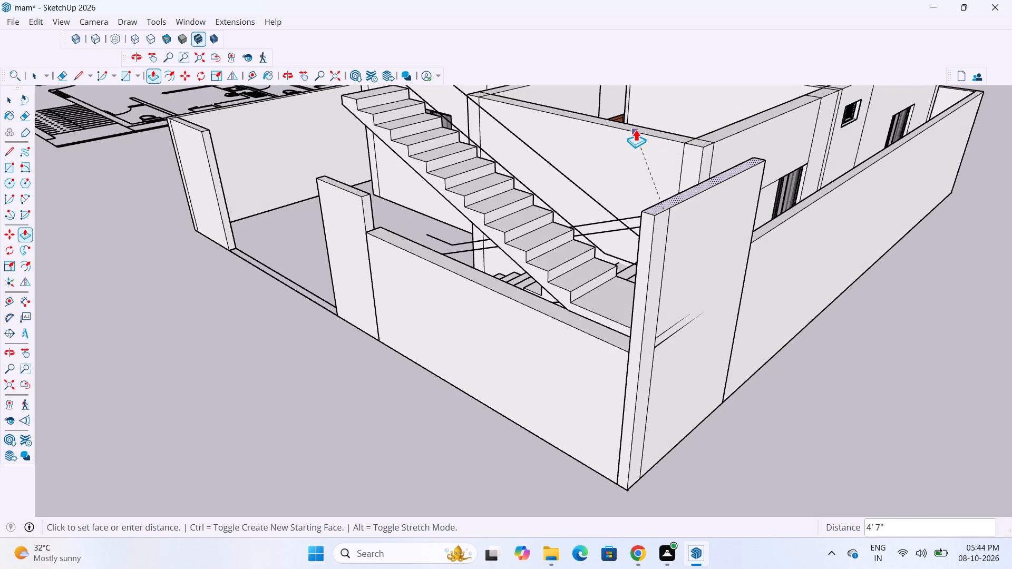
Open the front boundary wall group beside the staircase and raise its top 4' 7" to match the raised side wall section.
middle_click_drag(923, 218, 859, 218)
scroll(726, 236, "down", 4)
middle_click_drag(714, 251, 758, 283)
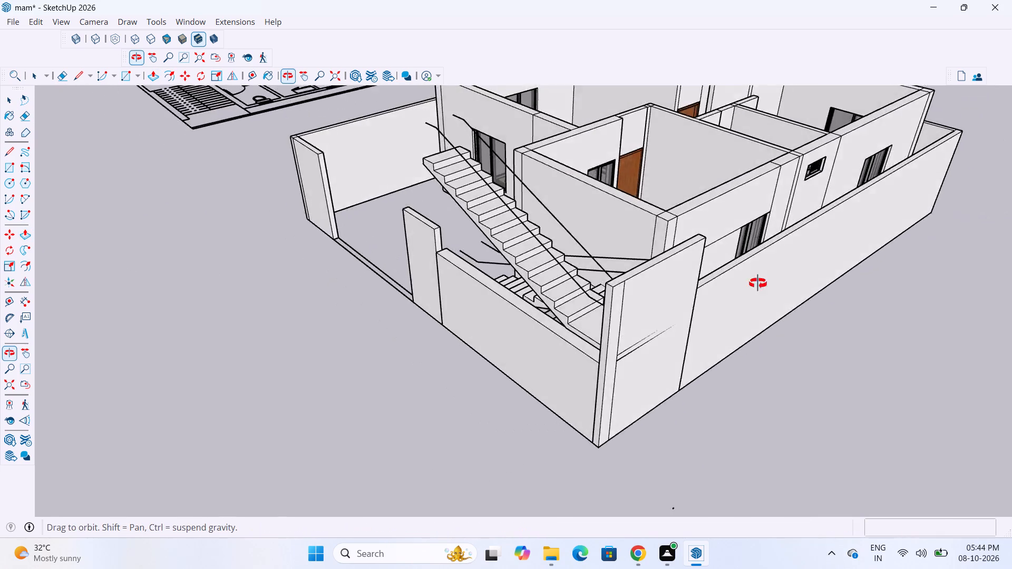
middle_click_drag(758, 283, 869, 298)
scroll(825, 291, "up", 3)
scroll(771, 320, "down", 4)
middle_click_drag(736, 355, 766, 354)
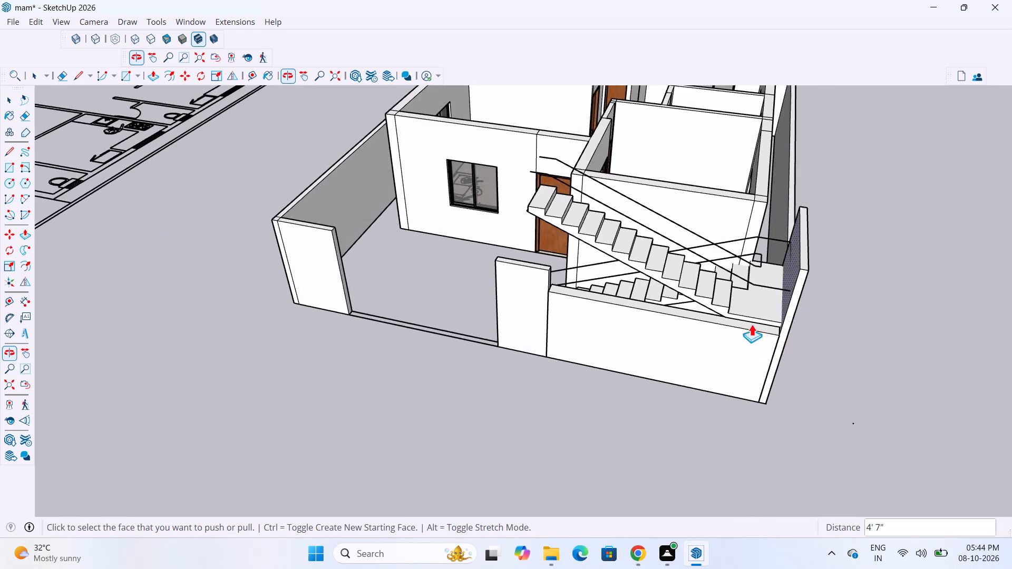
scroll(742, 299, "up", 5)
scroll(528, 392, "down", 3)
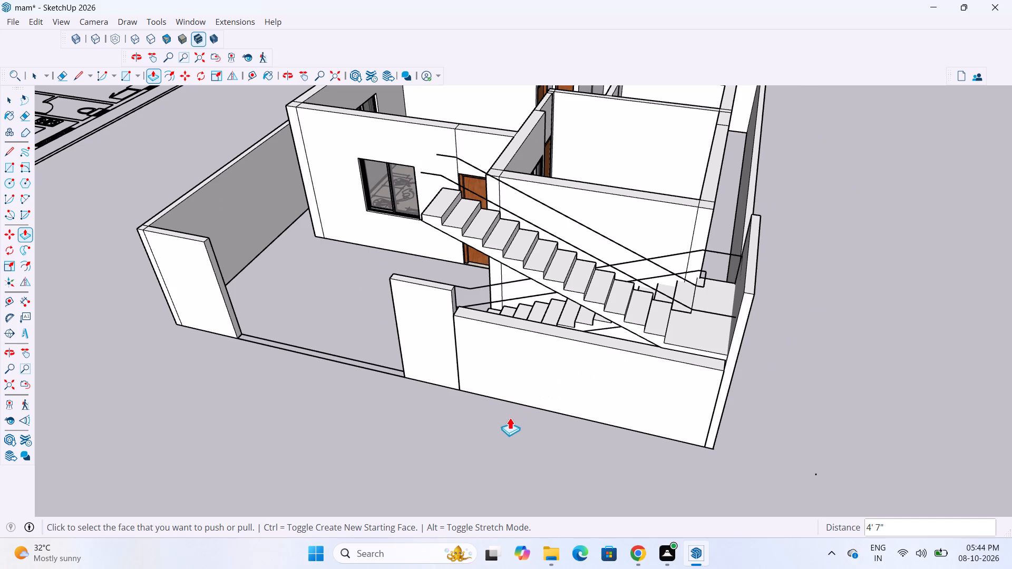
scroll(677, 389, "up", 2)
key("space")
middle_click_drag(660, 365, 683, 390)
scroll(729, 397, "up", 2)
double_click(731, 380)
key("p")
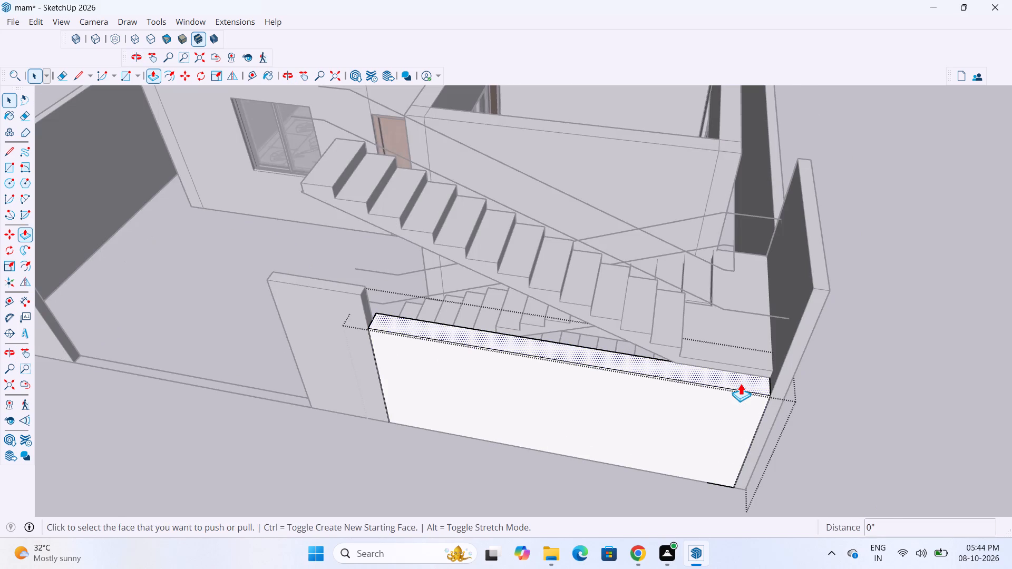
left_click(742, 380)
left_click(814, 291)
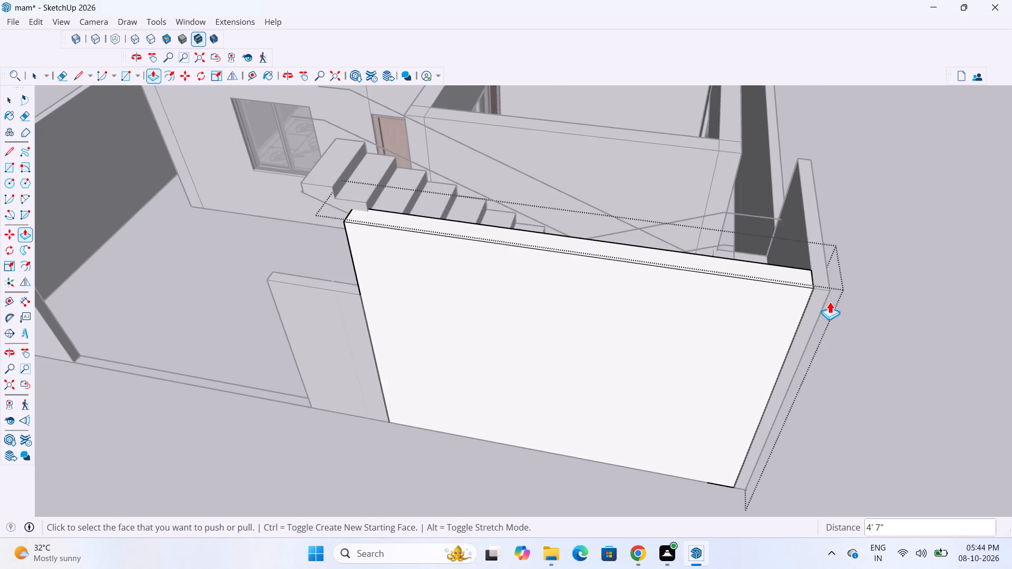
scroll(822, 301, "down", 4)
middle_click_drag(695, 318, 754, 320)
scroll(552, 321, "up", 2)
scroll(607, 387, "down", 2)
key("space")
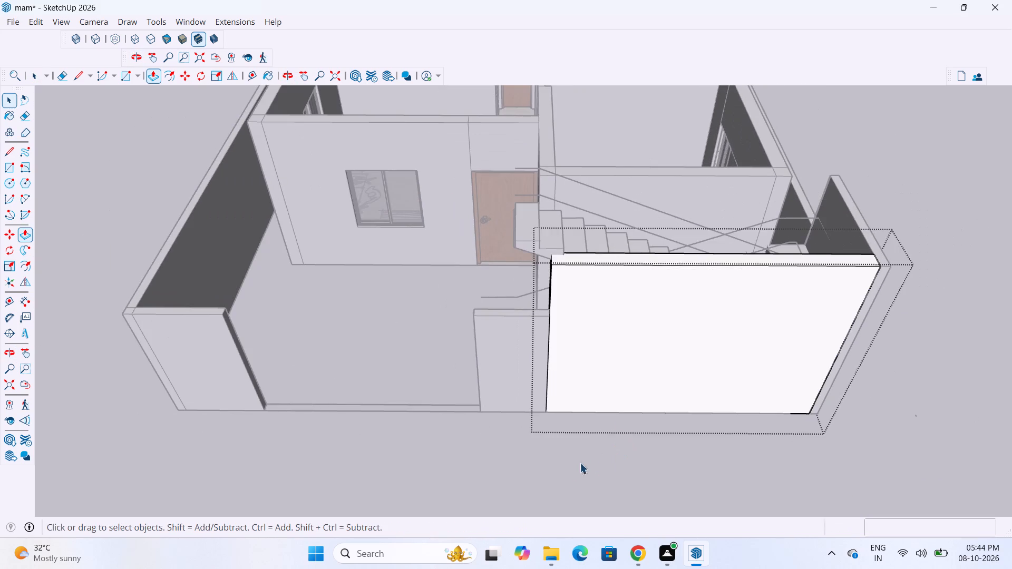
left_click(563, 467)
Inspect the raised front and side boundary walls around the staircase from the front and side of the house.
scroll(678, 390, "down", 4)
scroll(530, 311, "up", 2)
scroll(605, 335, "down", 7)
middle_click_drag(508, 256, 521, 239)
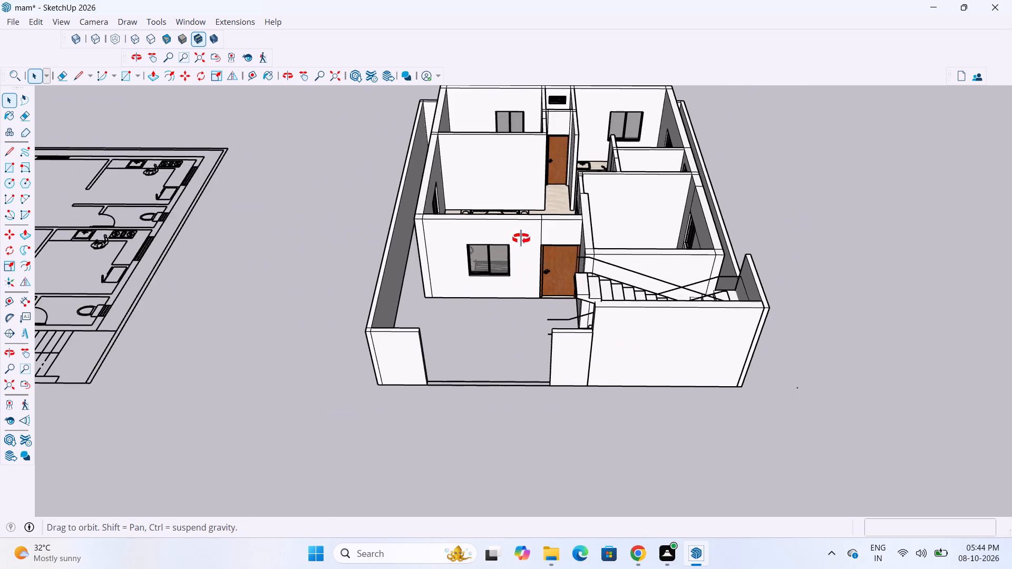
middle_click_drag(521, 239, 478, 175)
scroll(371, 252, "up", 4)
scroll(412, 307, "down", 1)
scroll(354, 447, "down", 3)
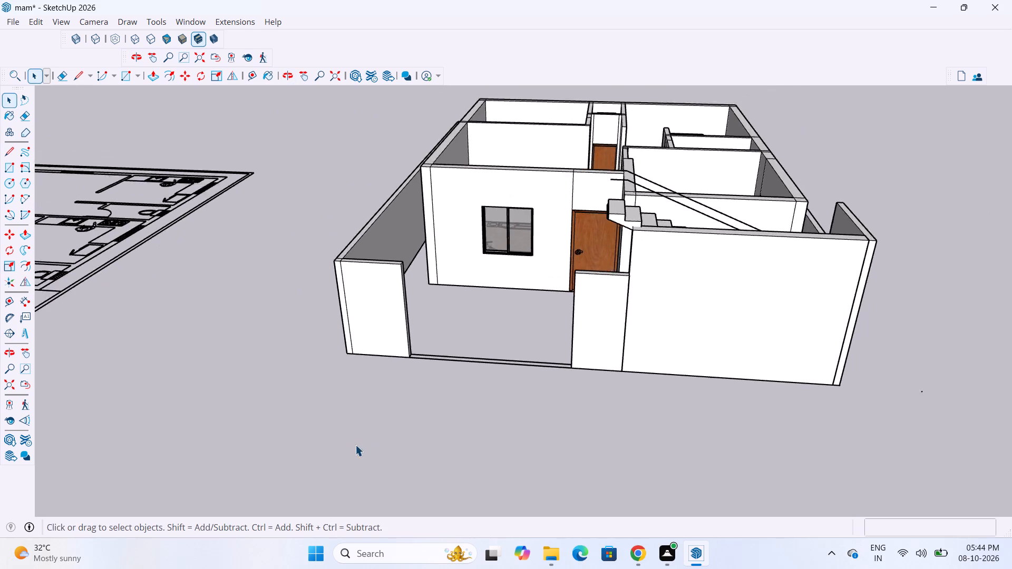
scroll(355, 445, "down", 1)
middle_click_drag(713, 318, 366, 336)
scroll(358, 327, "up", 4)
middle_click_drag(363, 322, 371, 320)
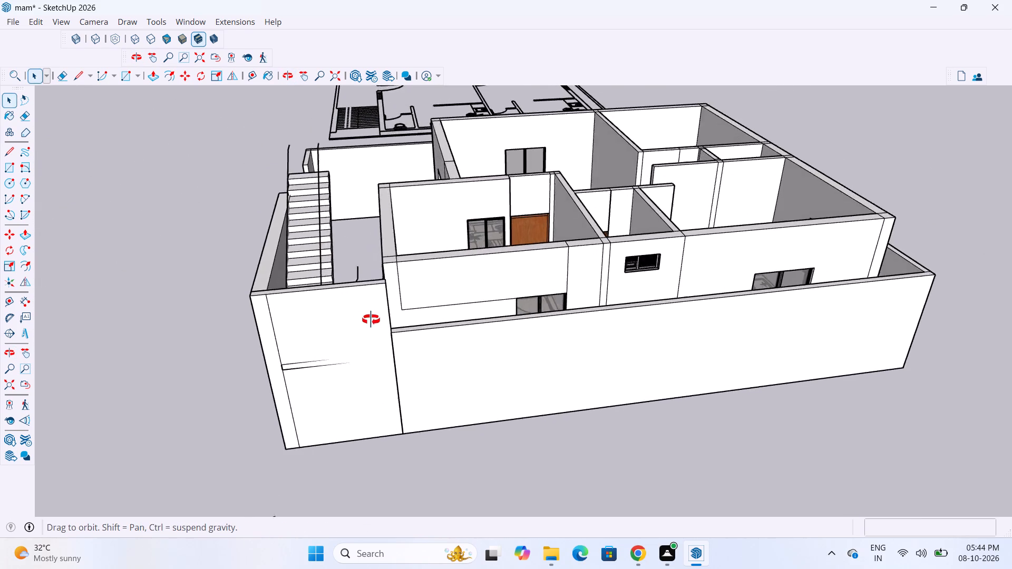
middle_click_drag(371, 320, 695, 314)
scroll(636, 307, "down", 4)
middle_click_drag(736, 267, 712, 274)
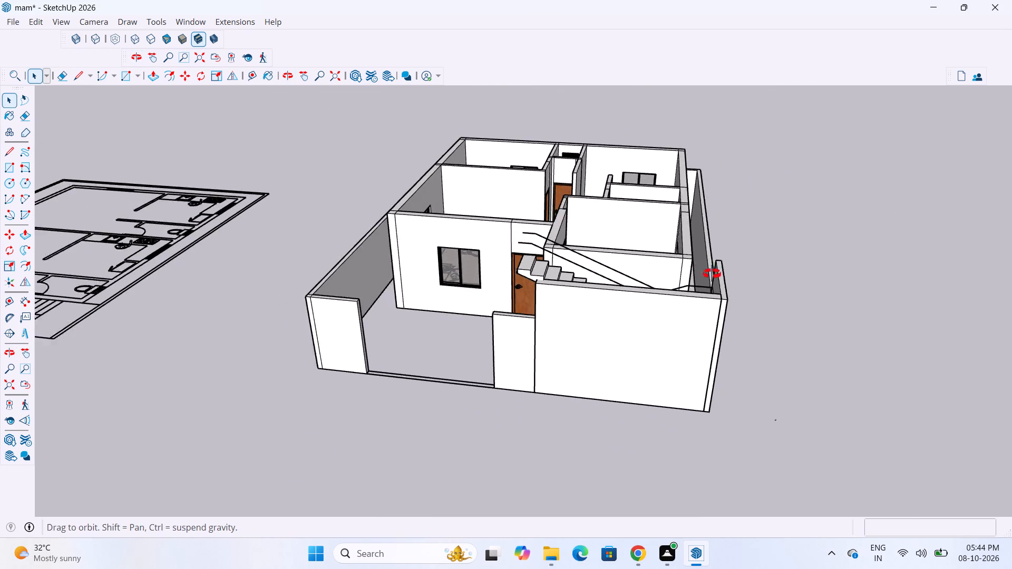
middle_click_drag(712, 274, 612, 286)
scroll(547, 343, "up", 3)
scroll(623, 327, "up", 1)
Raise the short cross wall behind the stair landing 4' 7", level with the raised side wall.
middle_click_drag(623, 327, 397, 425)
scroll(314, 447, "up", 14)
middle_click_drag(385, 416, 470, 429)
scroll(481, 464, "up", 3)
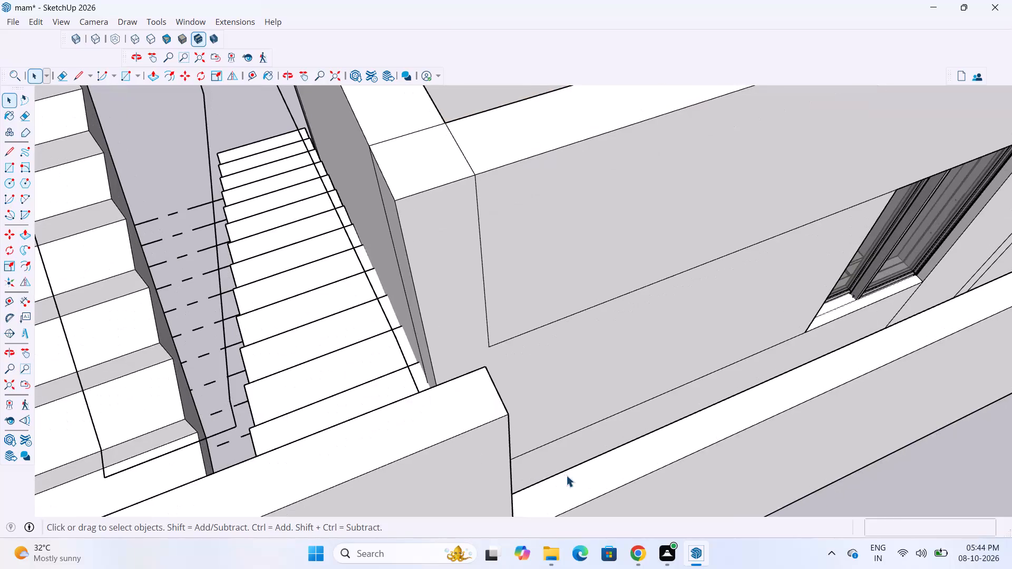
middle_click_drag(566, 475, 325, 492)
scroll(220, 356, "up", 2)
scroll(236, 355, "down", 3)
middle_click_drag(287, 368, 280, 372)
scroll(250, 356, "up", 5)
double_click(266, 347)
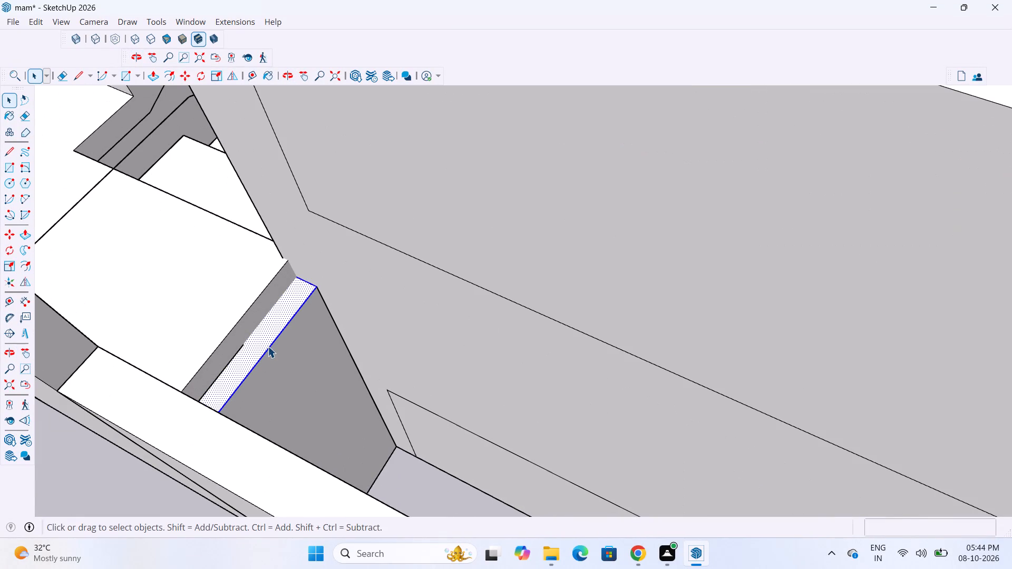
key("p")
left_click(256, 345)
scroll(349, 309, "down", 12)
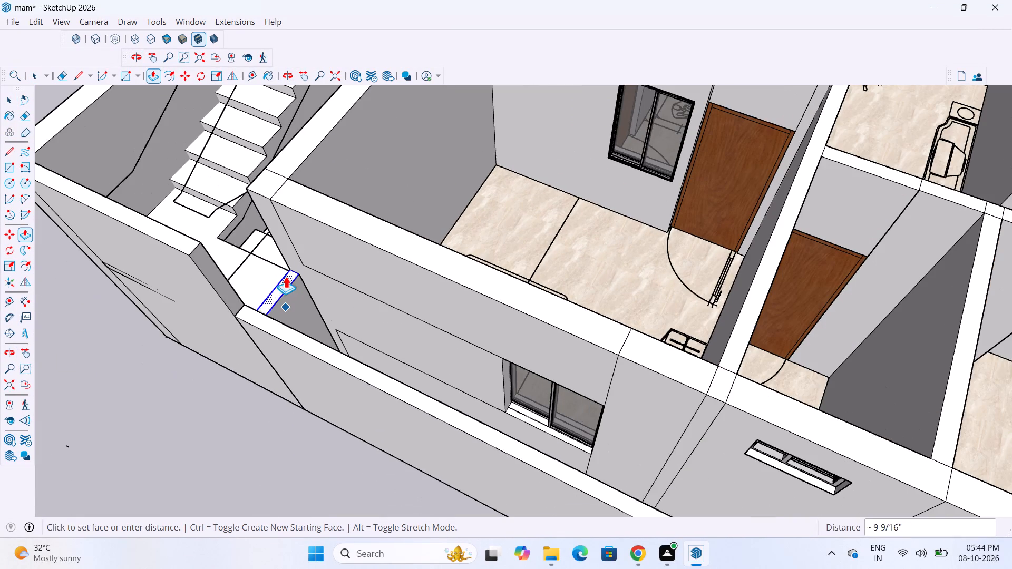
left_click(202, 241)
scroll(367, 244, "down", 3)
middle_click_drag(357, 218, 492, 168)
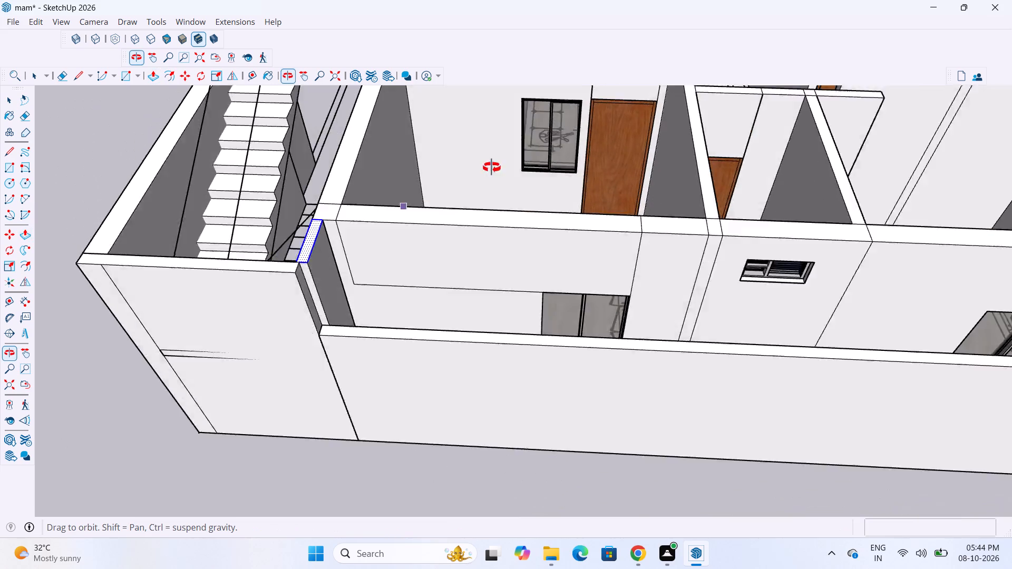
middle_click_drag(492, 168, 508, 166)
scroll(317, 321, "up", 8)
middle_click_drag(390, 238, 479, 217)
scroll(574, 244, "down", 6)
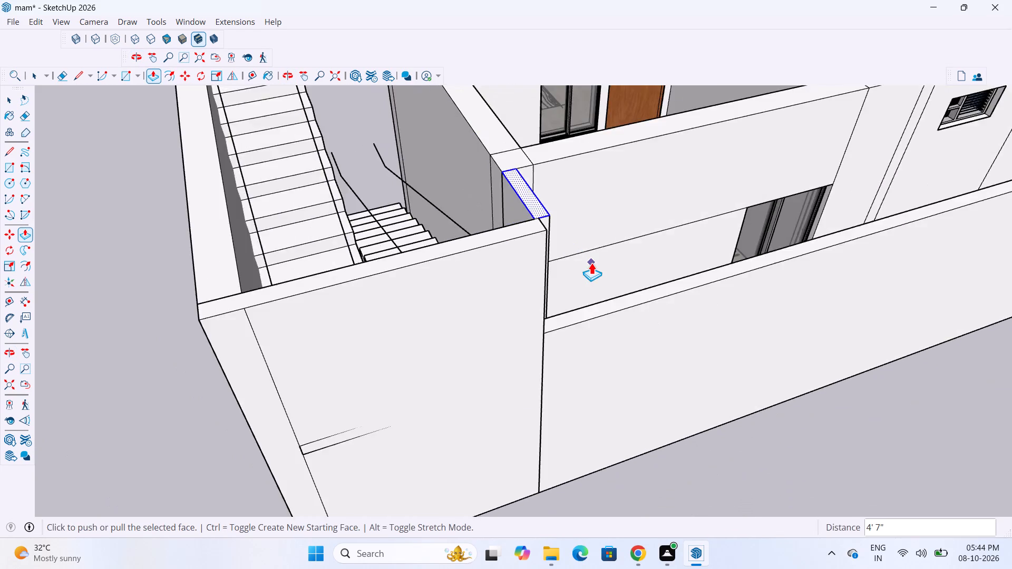
scroll(591, 262, "down", 2)
middle_click_drag(570, 273, 630, 278)
key("space")
left_click(687, 408)
scroll(665, 195, "up", 3)
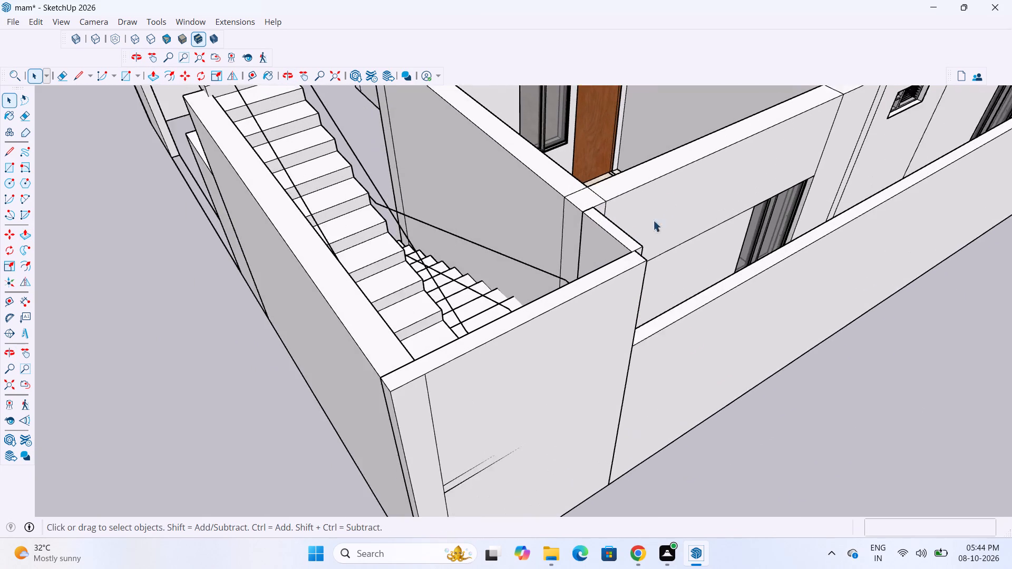
Examine the joint where the raised staircase enclosure walls meet the low side boundary wall.
scroll(653, 220, "up", 3)
middle_click_drag(643, 274, 420, 299)
scroll(345, 366, "up", 6)
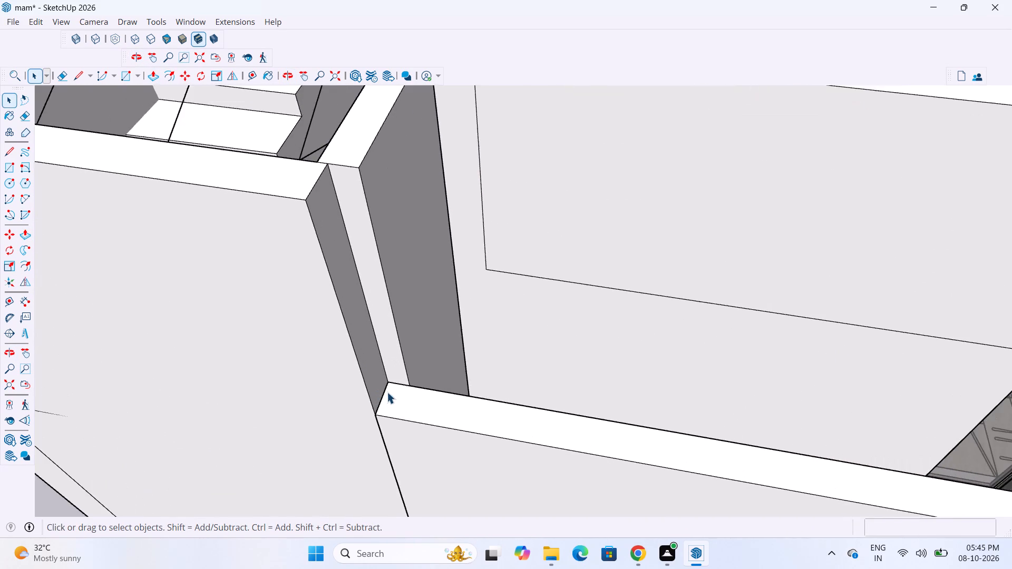
scroll(390, 390, "down", 4)
scroll(395, 399, "up", 4)
scroll(461, 404, "down", 5)
middle_click_drag(472, 410, 500, 408)
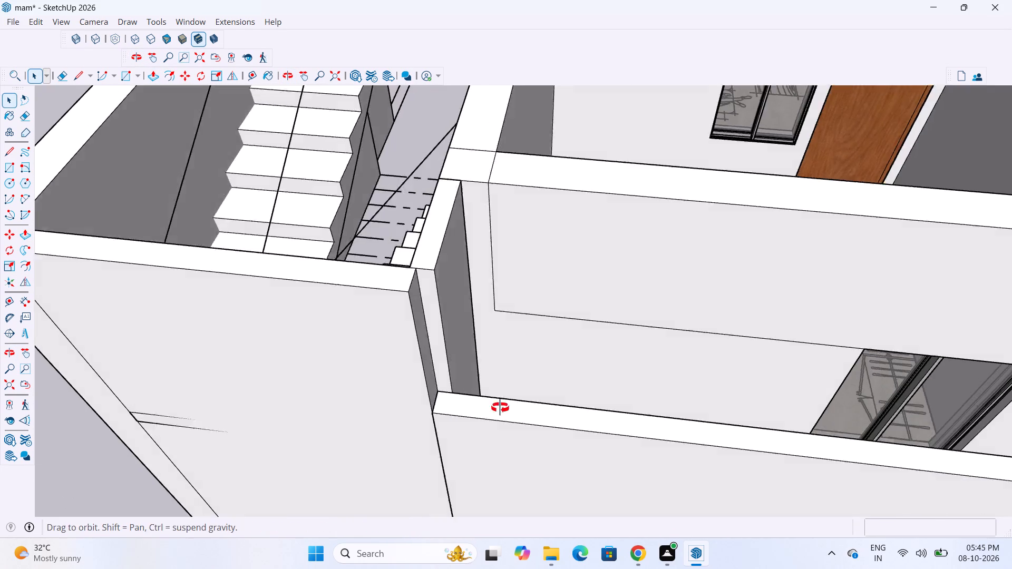
middle_click_drag(500, 408, 523, 400)
scroll(503, 395, "down", 12)
scroll(502, 440, "up", 4)
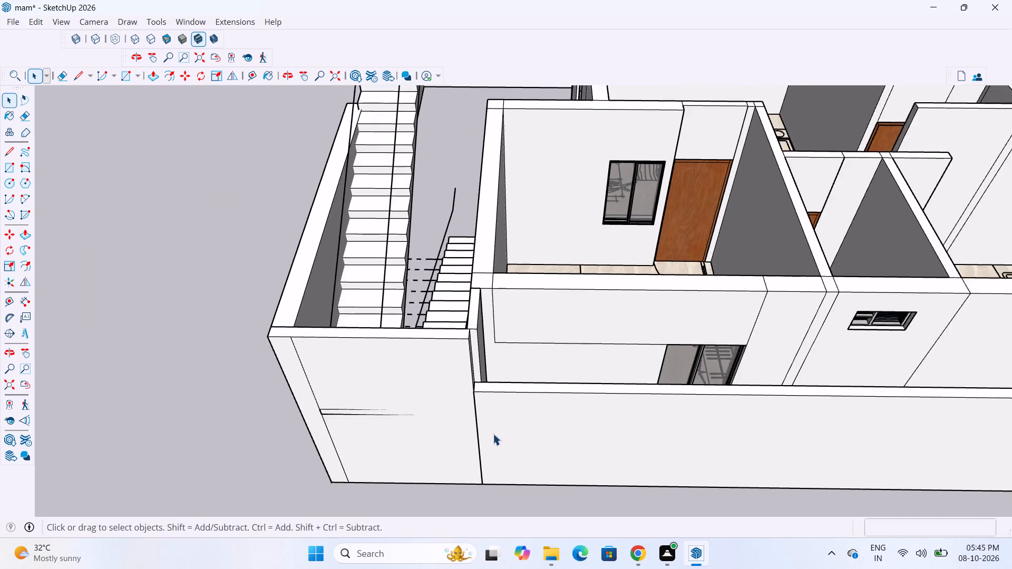
scroll(493, 434, "up", 2)
middle_click_drag(472, 396, 490, 394)
scroll(466, 369, "up", 1)
scroll(410, 360, "down", 13)
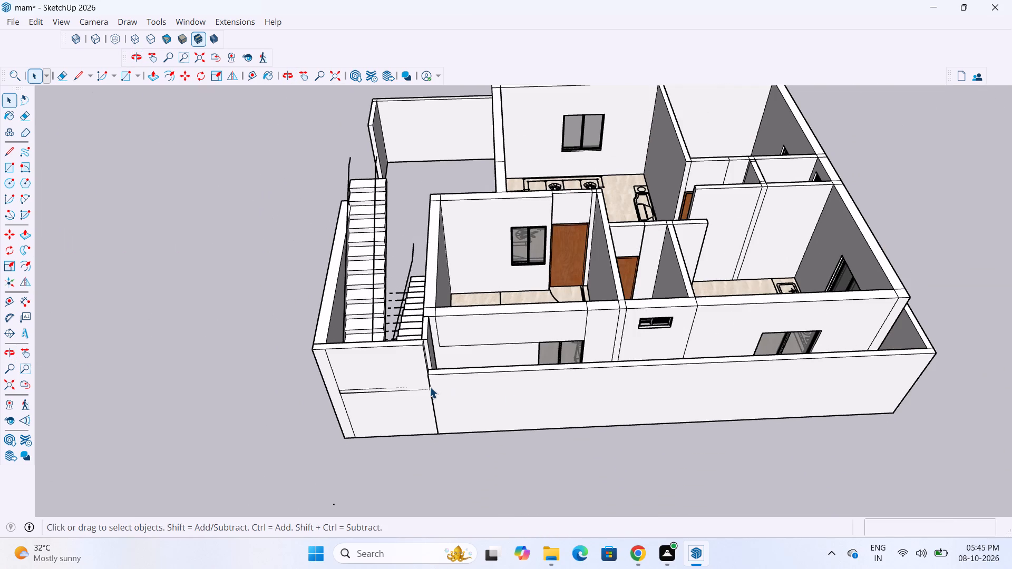
scroll(430, 387, "up", 16)
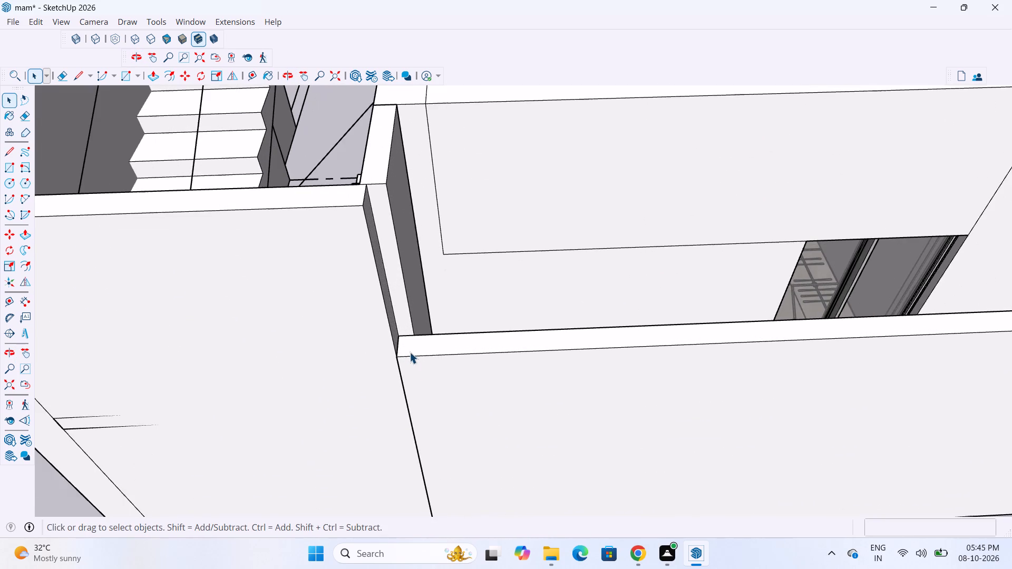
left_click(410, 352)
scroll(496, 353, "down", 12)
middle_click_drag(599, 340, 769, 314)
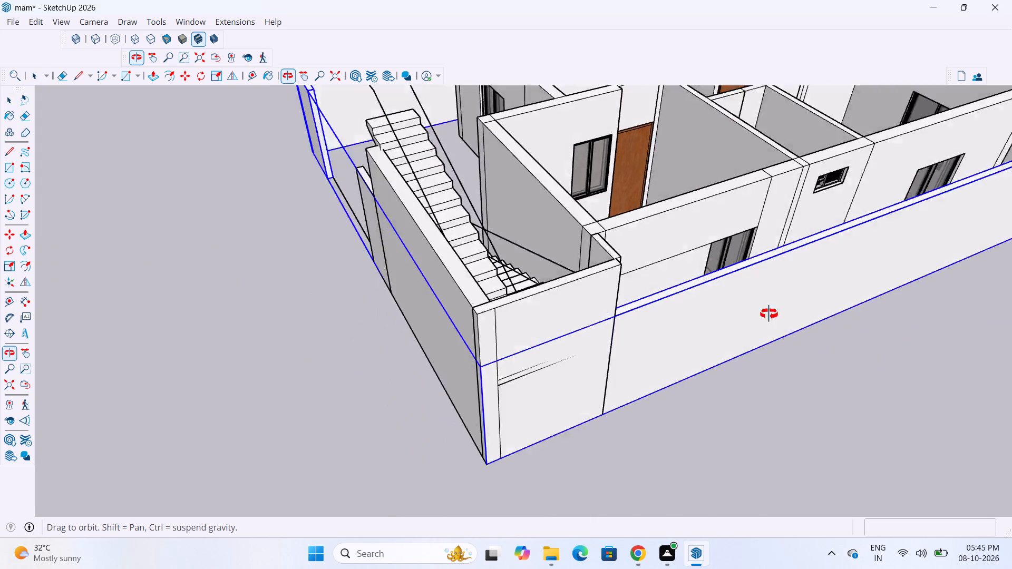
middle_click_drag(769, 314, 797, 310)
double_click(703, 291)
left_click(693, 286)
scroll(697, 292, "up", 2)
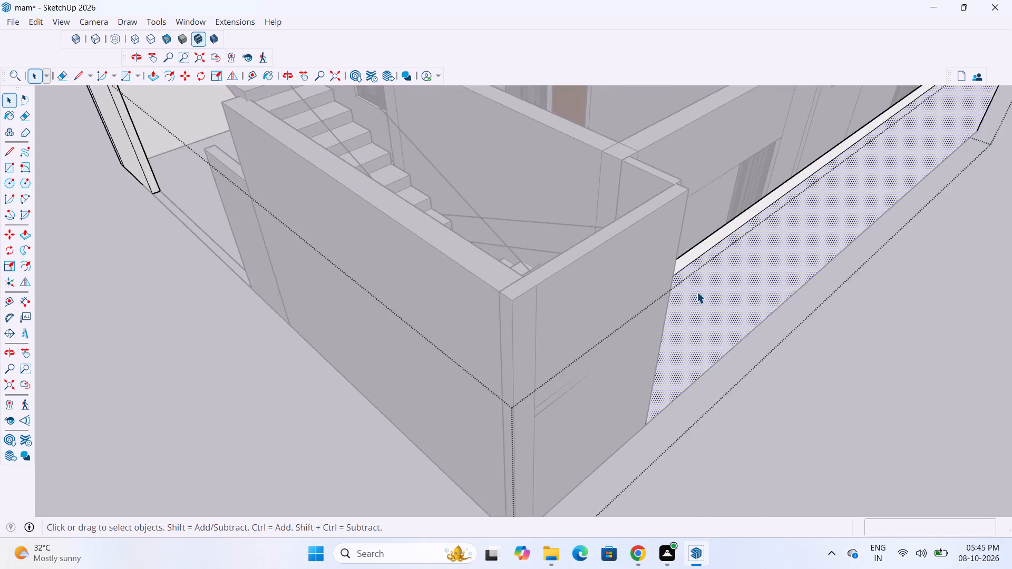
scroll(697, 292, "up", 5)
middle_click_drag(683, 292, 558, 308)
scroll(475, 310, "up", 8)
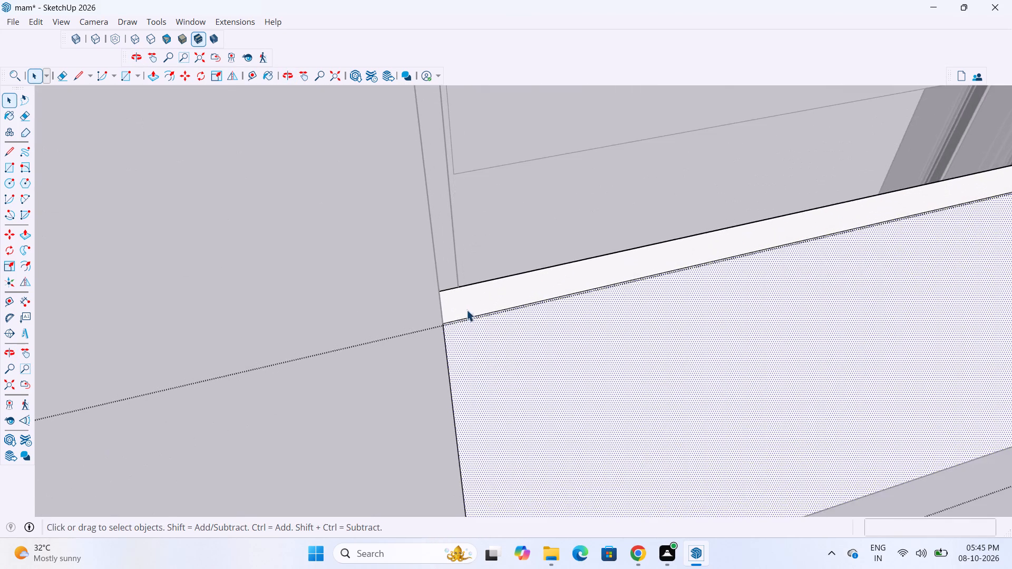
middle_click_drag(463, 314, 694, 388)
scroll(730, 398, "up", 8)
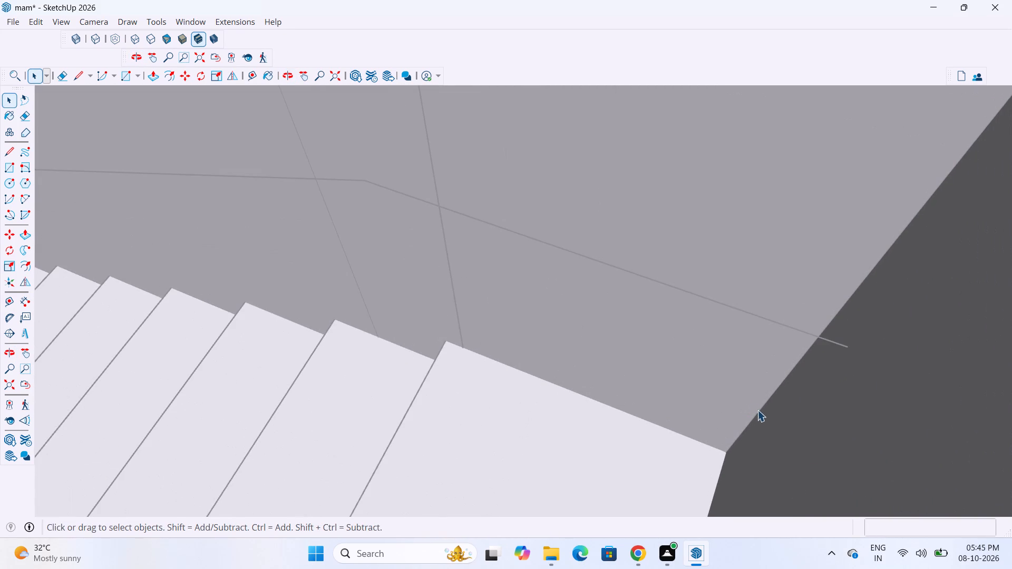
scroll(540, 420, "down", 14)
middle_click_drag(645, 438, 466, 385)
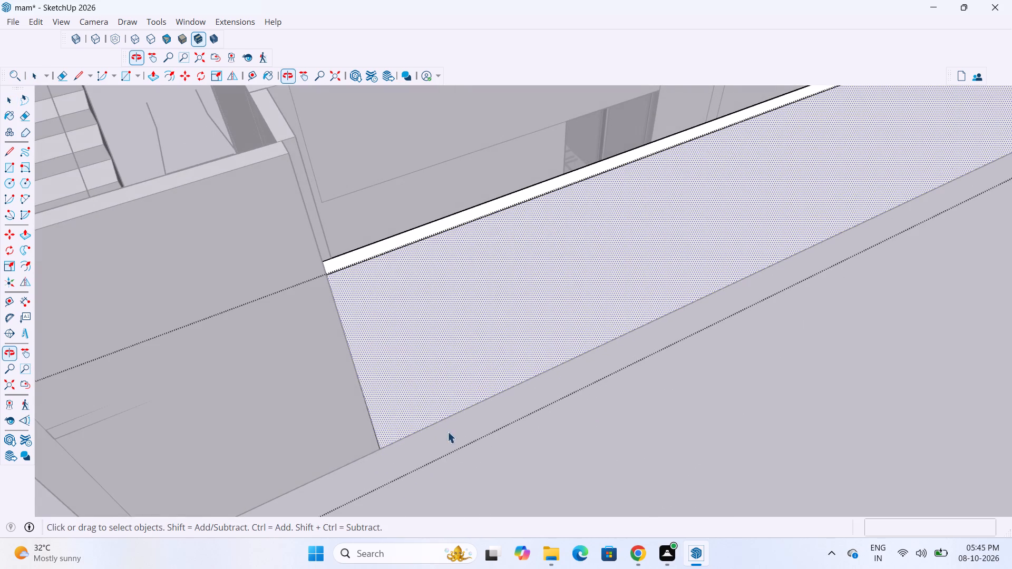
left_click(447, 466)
Move the low boundary wall group about 9 3/16" along the side wall's length, away from the raised staircase wall.
scroll(372, 261, "up", 1)
scroll(444, 322, "down", 1)
middle_click_drag(391, 365, 313, 400)
scroll(236, 260, "up", 2)
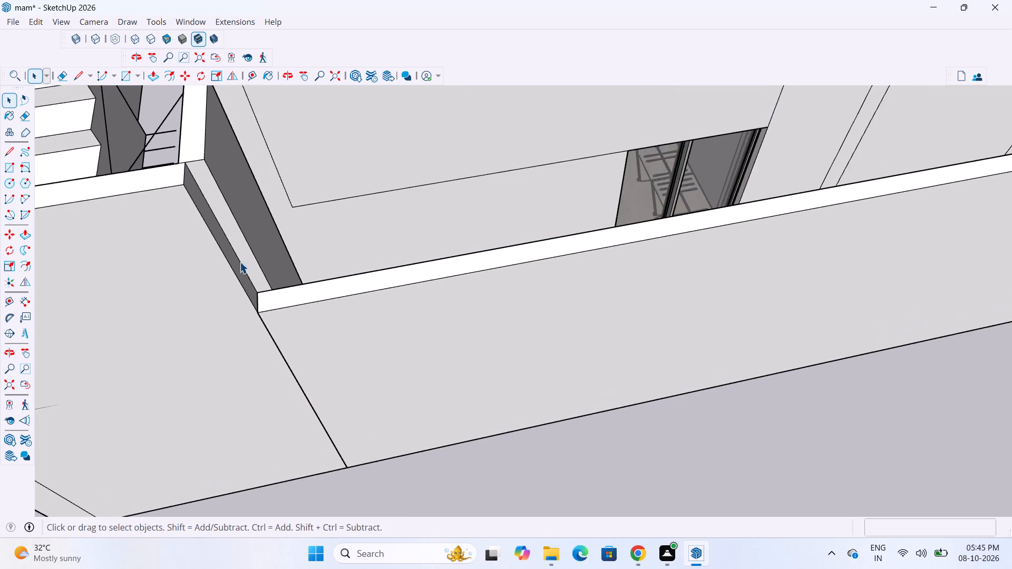
scroll(240, 262, "up", 6)
left_click(253, 298)
scroll(259, 305, "up", 3)
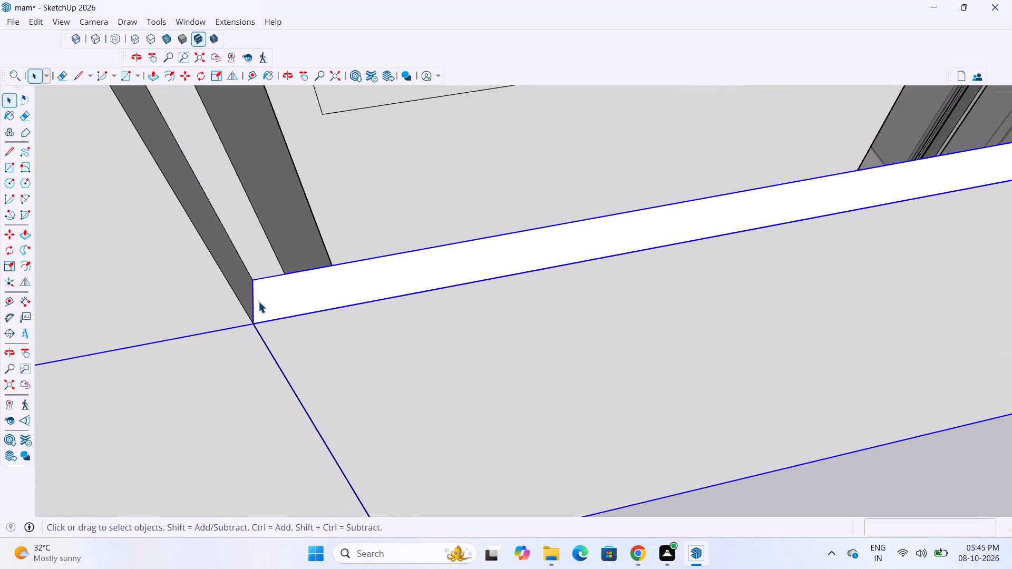
key("p")
key("space")
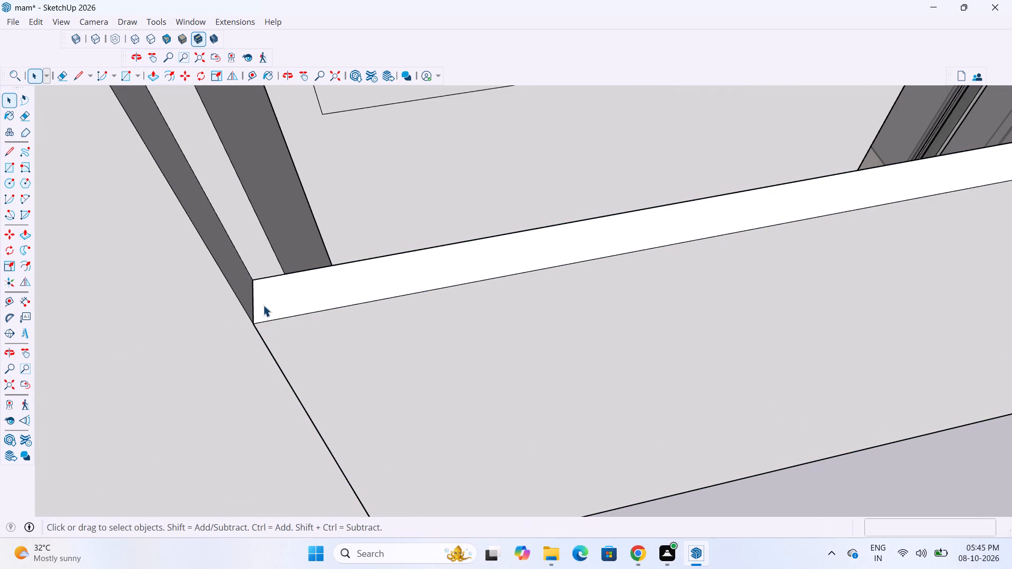
left_click(258, 301)
key("comma")
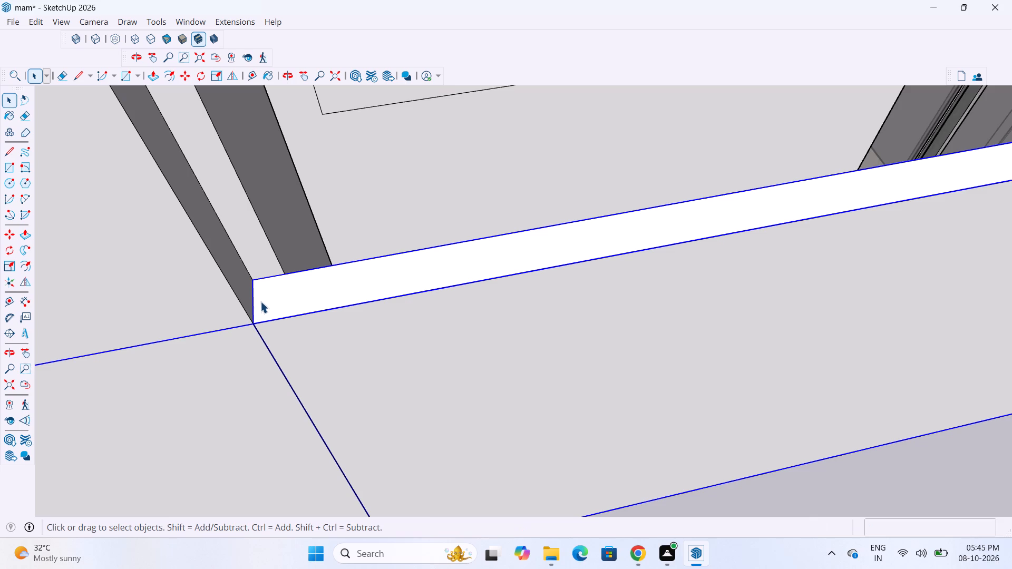
key("m")
left_click(250, 321)
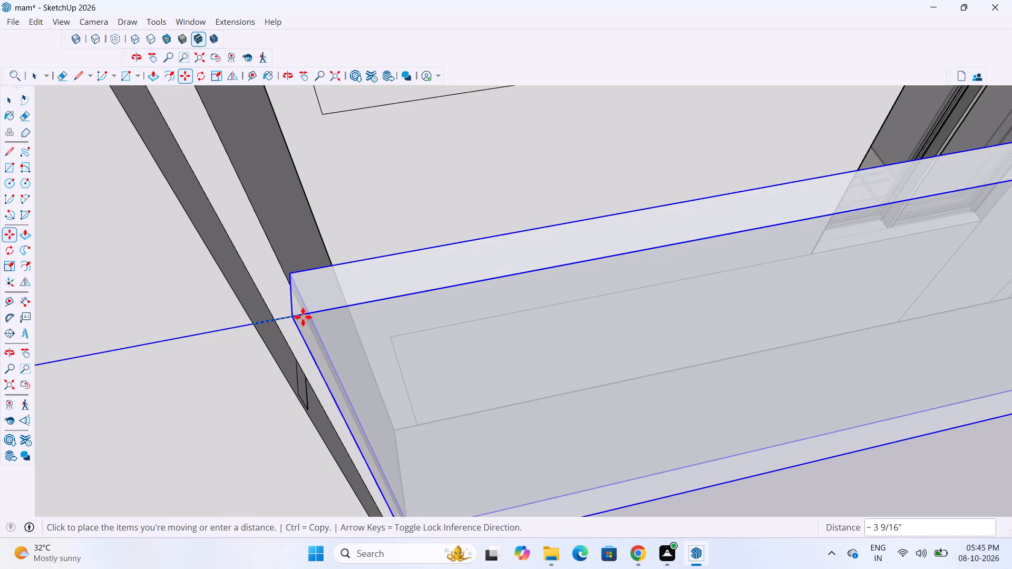
scroll(353, 308, "down", 6)
left_click(355, 308)
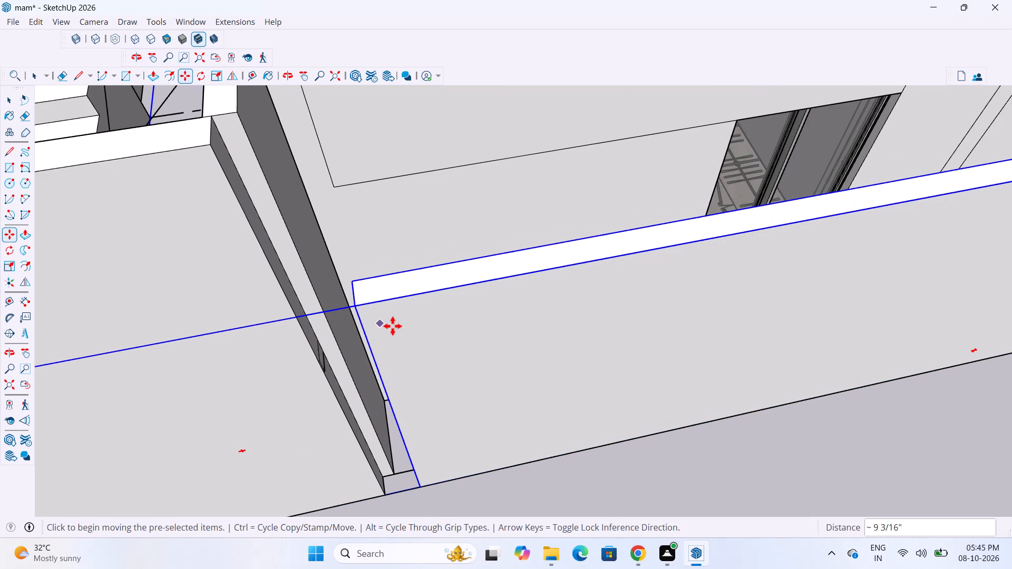
key("space")
left_click(648, 440)
Pull the outer end face of the short raised cross wall out about 5", flush with the raised staircase wall's outer face.
scroll(754, 358, "down", 8)
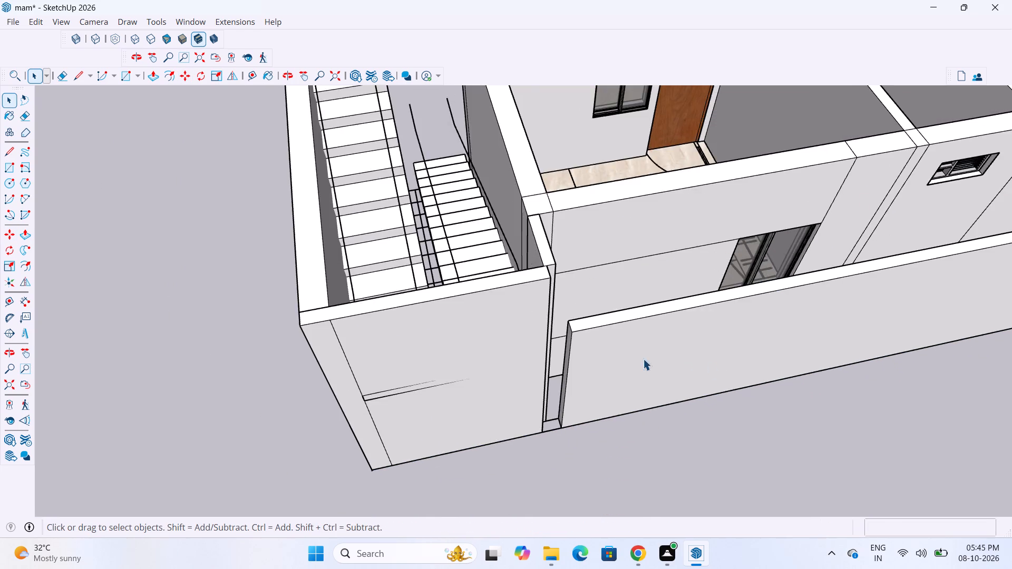
scroll(630, 347, "up", 6)
scroll(535, 351, "up", 3)
middle_click_drag(570, 387, 522, 371)
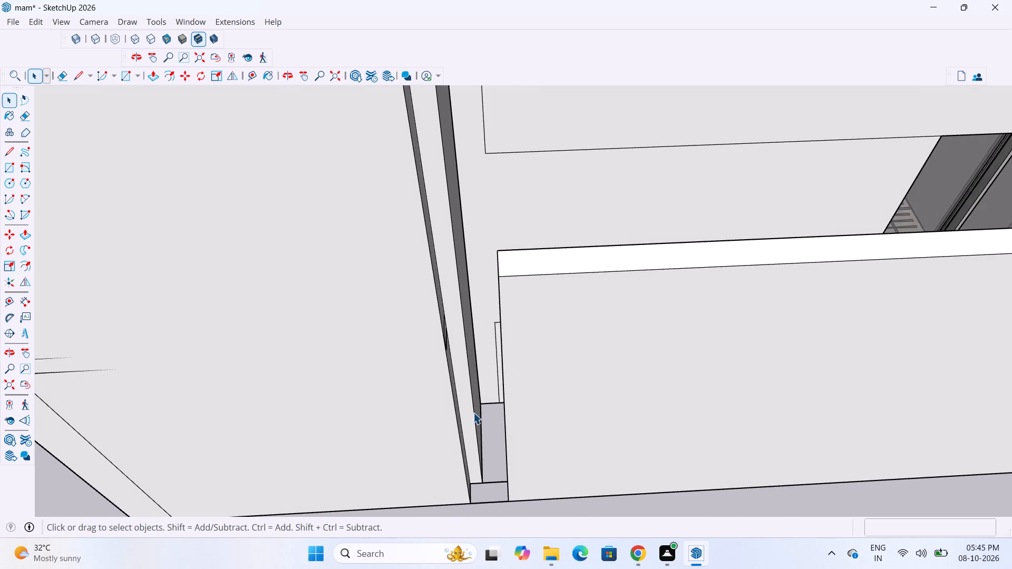
scroll(473, 413, "up", 3)
key("p")
left_click(463, 404)
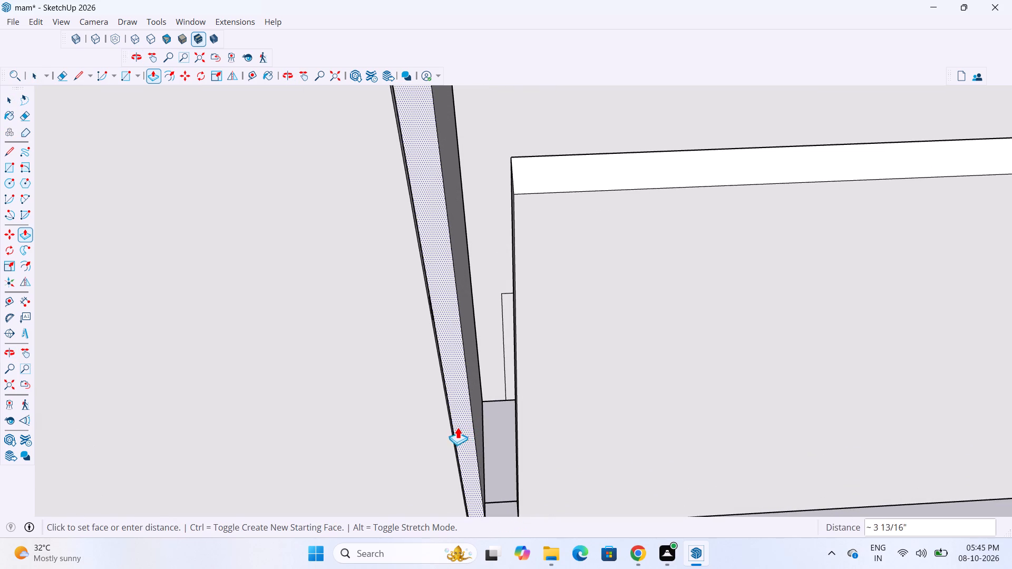
left_click(450, 424)
Open the low boundary wall group and pull its end face about 6 1/4" to meet the raised cross wall.
scroll(451, 427, "down", 8)
middle_click_drag(513, 407, 544, 406)
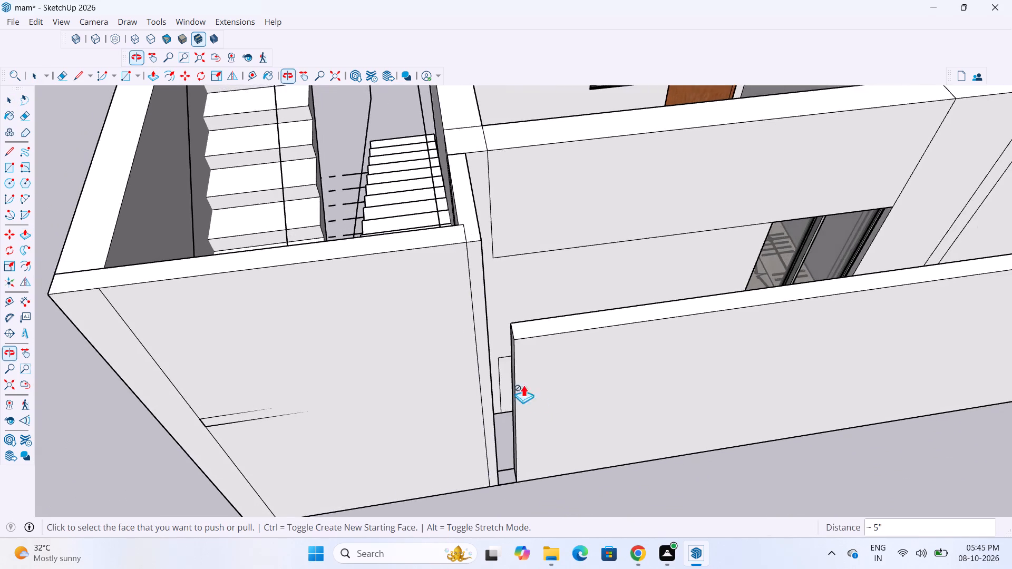
scroll(495, 376, "up", 6)
key("space")
double_click(529, 347)
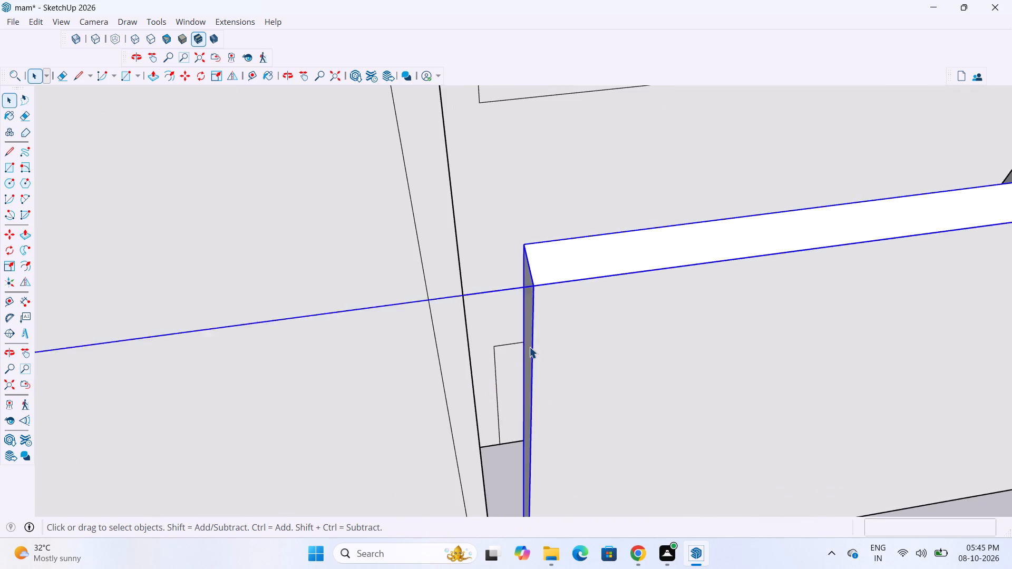
key("p")
left_click(527, 340)
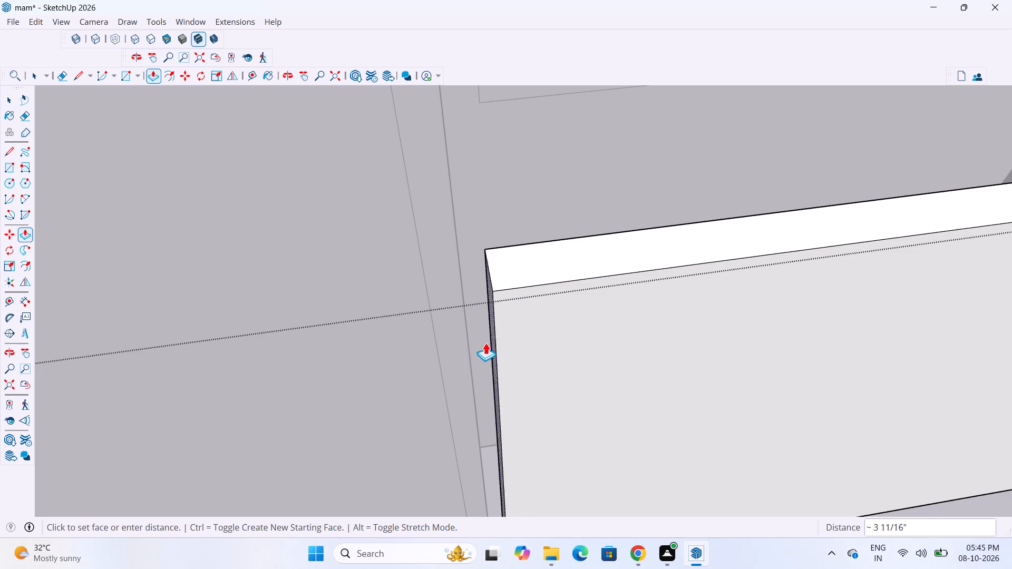
left_click(466, 335)
scroll(507, 318, "down", 15)
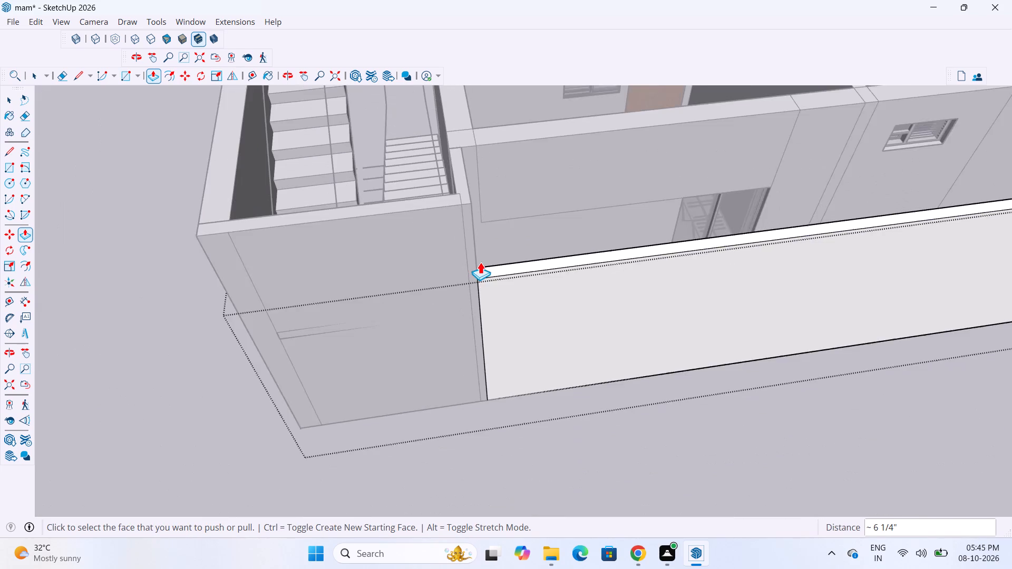
scroll(480, 262, "down", 3)
key("space")
left_click(552, 425)
Inspect the front and side boundary walls around the staircase enclosure from outside the house.
scroll(481, 398, "down", 4)
middle_click_drag(481, 353, 805, 294)
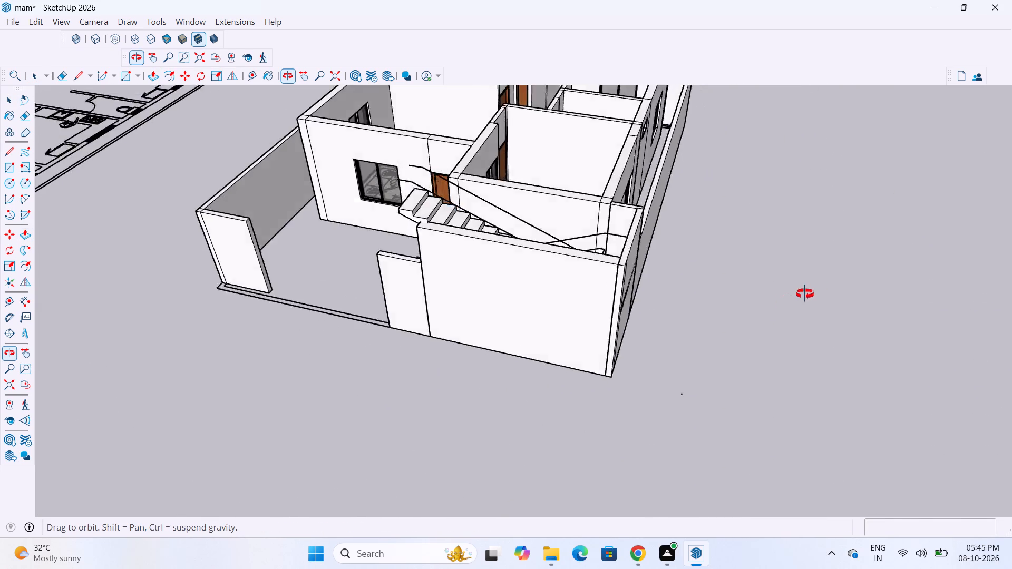
middle_click_drag(805, 294, 744, 247)
scroll(738, 247, "down", 1)
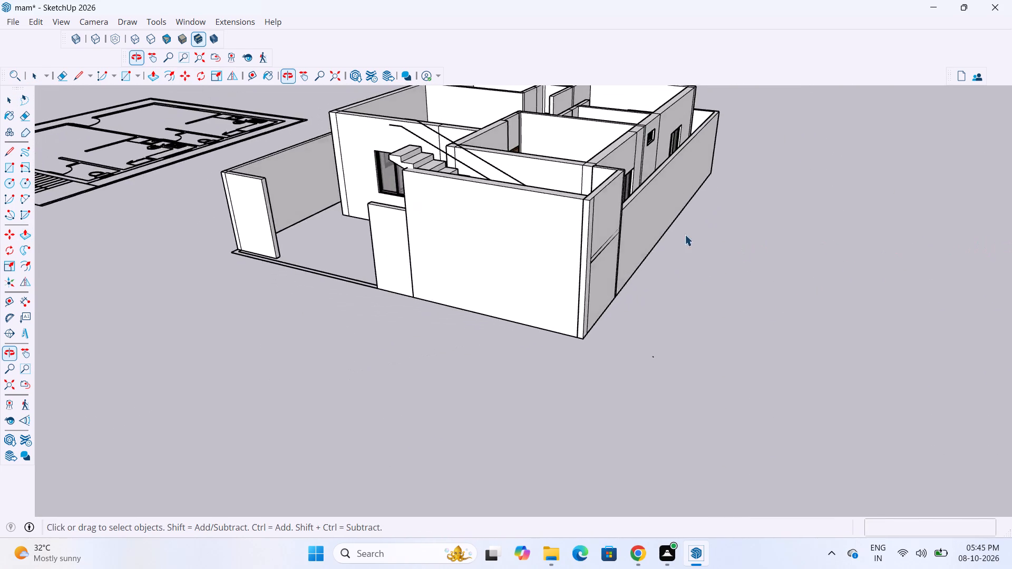
scroll(602, 187, "up", 13)
middle_click_drag(672, 215, 591, 244)
scroll(597, 259, "down", 8)
middle_click_drag(461, 292, 666, 328)
scroll(747, 256, "up", 6)
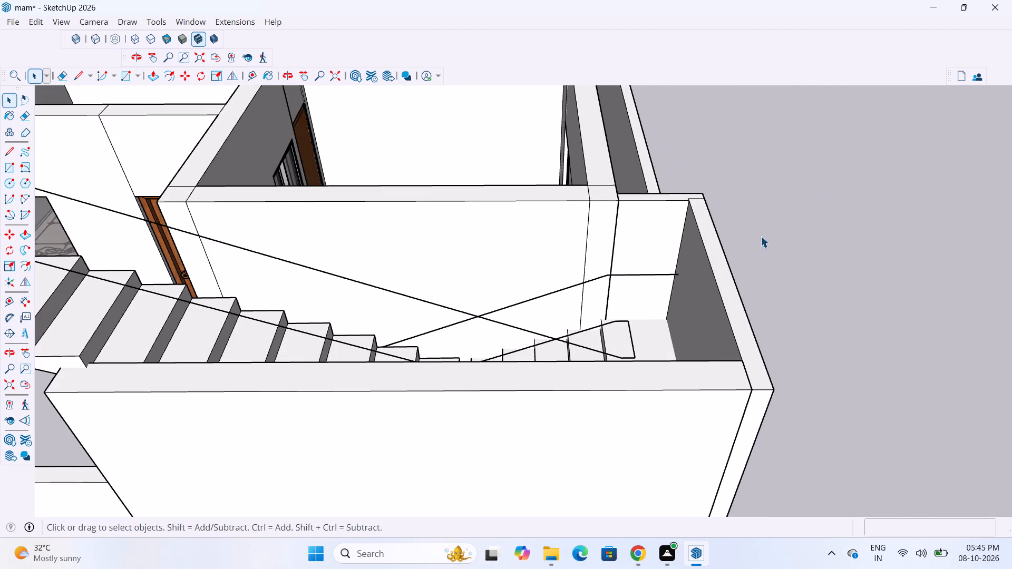
Examine the staircase flights, landing and railing lines against the raised enclosure walls, checking the extent of the staircase group.
left_click(768, 226)
scroll(699, 272, "up", 4)
middle_click_drag(728, 281, 786, 327)
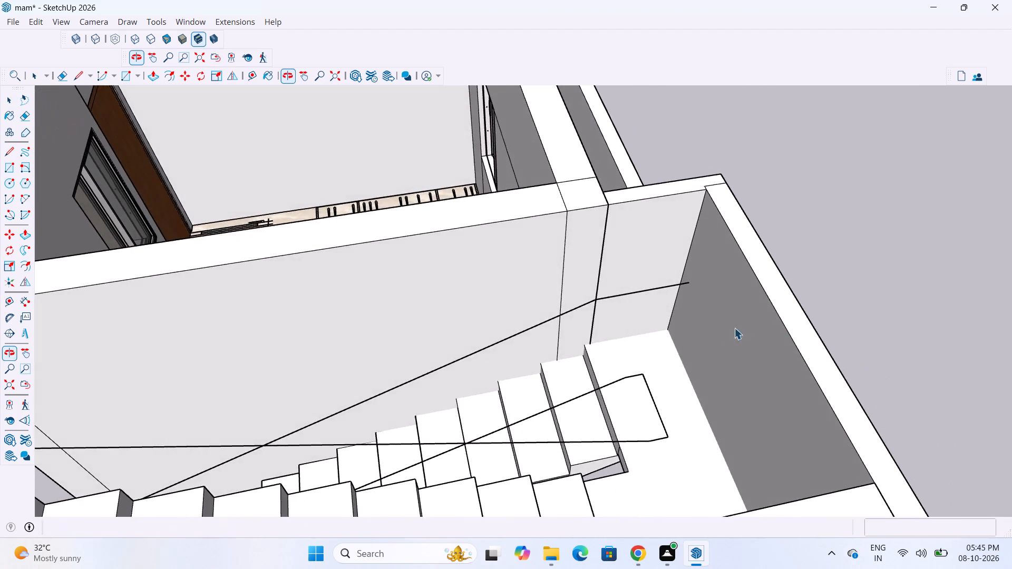
scroll(672, 354, "up", 3)
middle_click(671, 354)
left_click(612, 261)
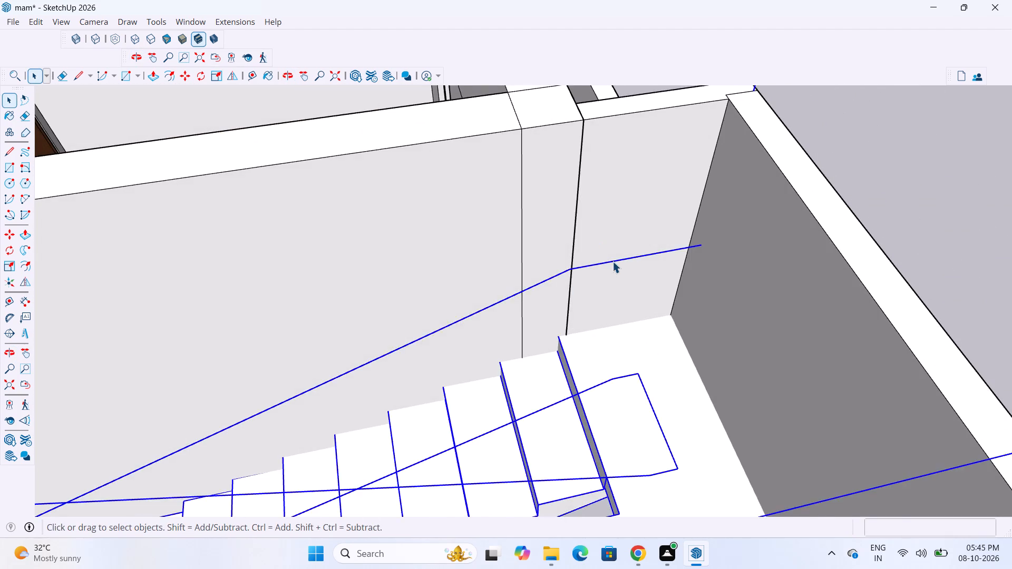
scroll(538, 305, "down", 4)
scroll(614, 346, "down", 8)
scroll(654, 377, "up", 3)
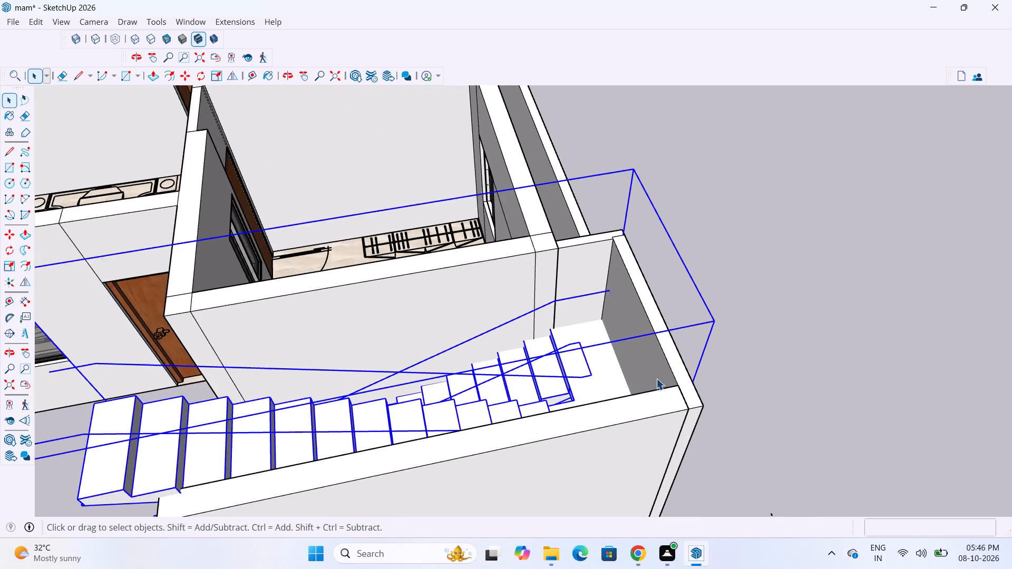
scroll(697, 376, "up", 3)
scroll(672, 379, "down", 4)
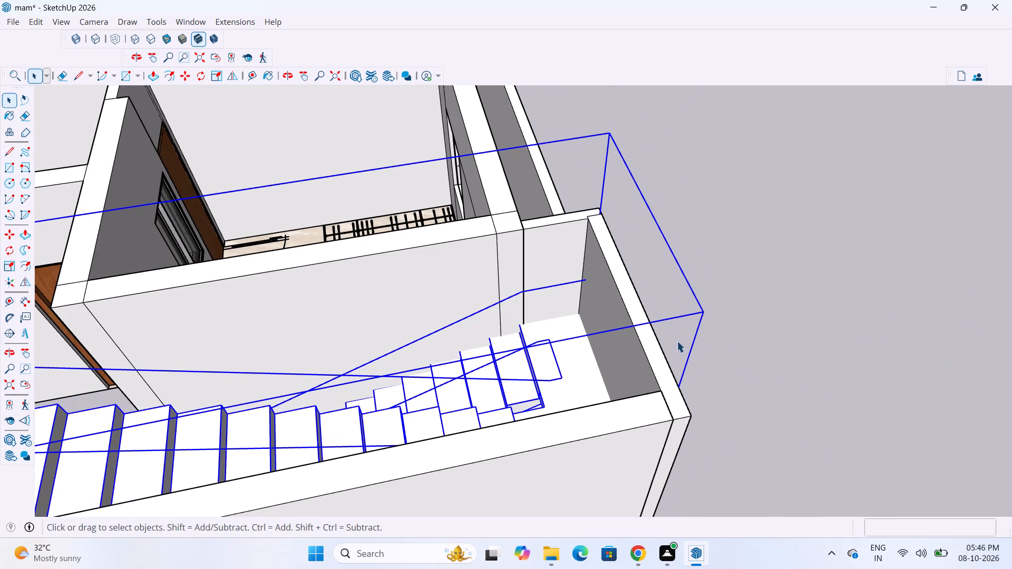
scroll(641, 357, "down", 4)
middle_click_drag(662, 375, 862, 389)
left_click(863, 374)
scroll(809, 386, "up", 2)
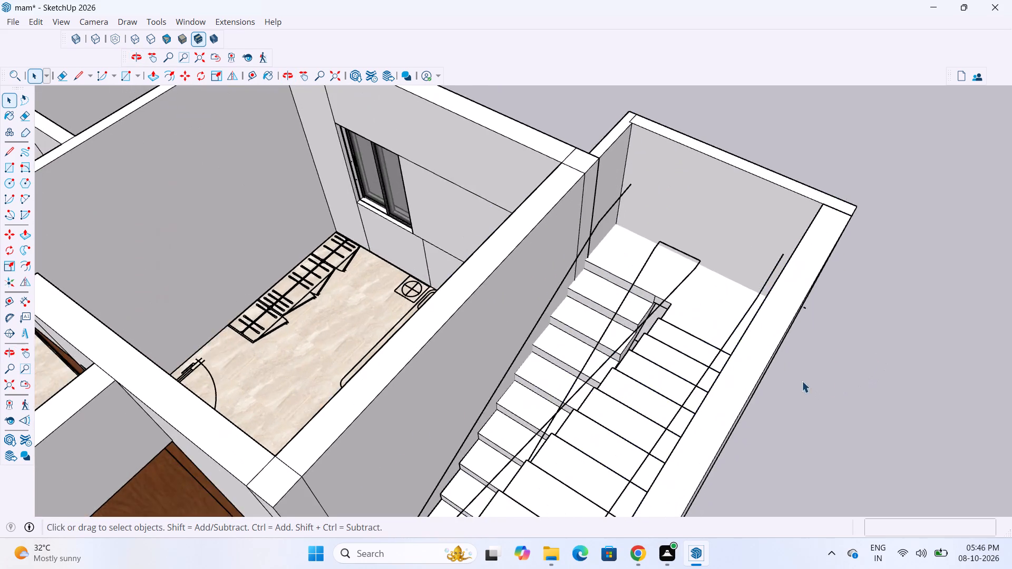
scroll(802, 381, "up", 5)
middle_click_drag(739, 354, 887, 264)
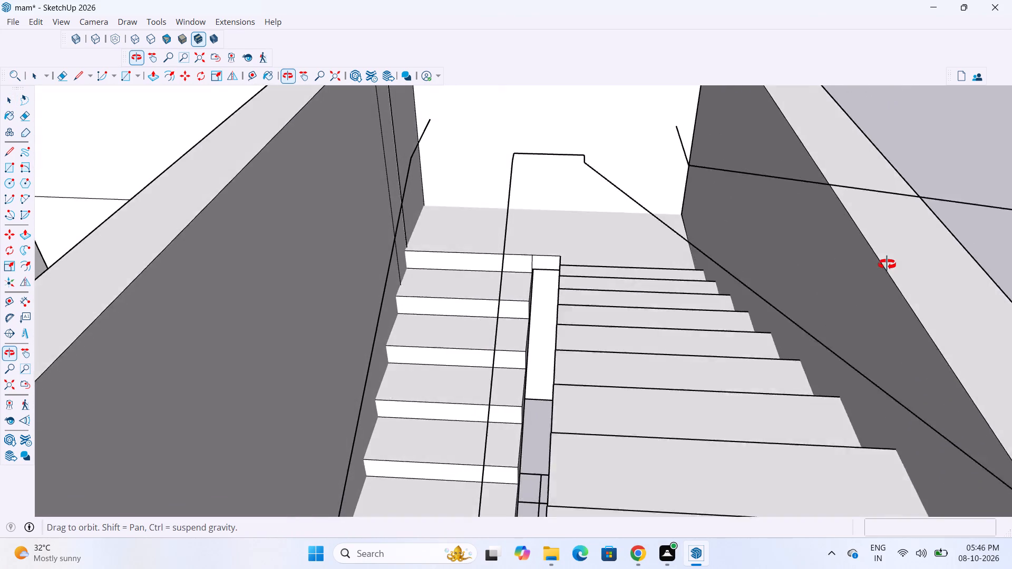
middle_click_drag(887, 264, 882, 274)
scroll(682, 331, "down", 5)
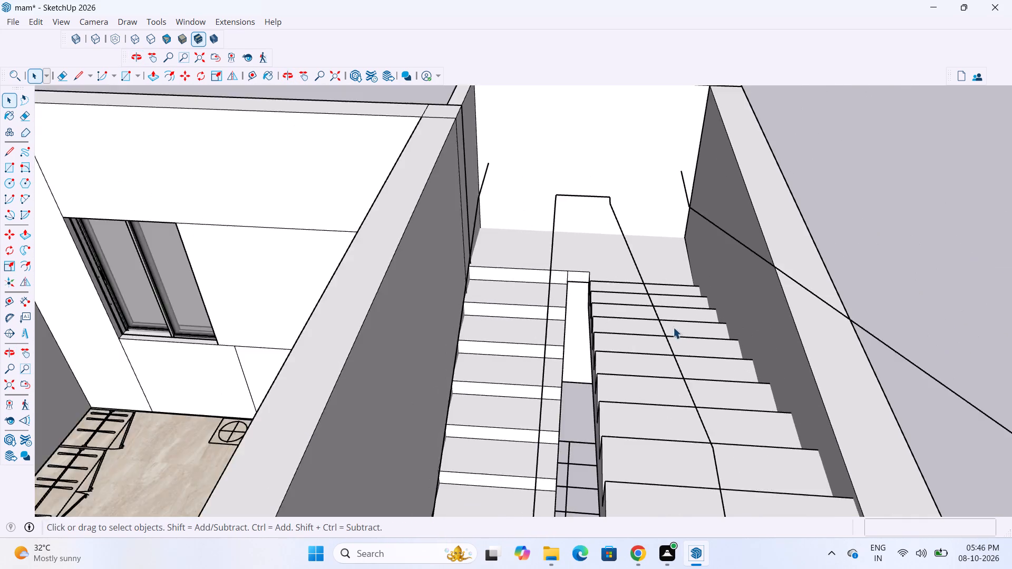
Examine the upper end of the staircase and its relation to the house wall top and enclosure walls.
scroll(673, 327, "down", 12)
middle_click_drag(713, 395, 513, 319)
scroll(431, 441, "up", 3)
scroll(586, 324, "down", 4)
scroll(508, 305, "up", 10)
middle_click_drag(437, 313, 451, 314)
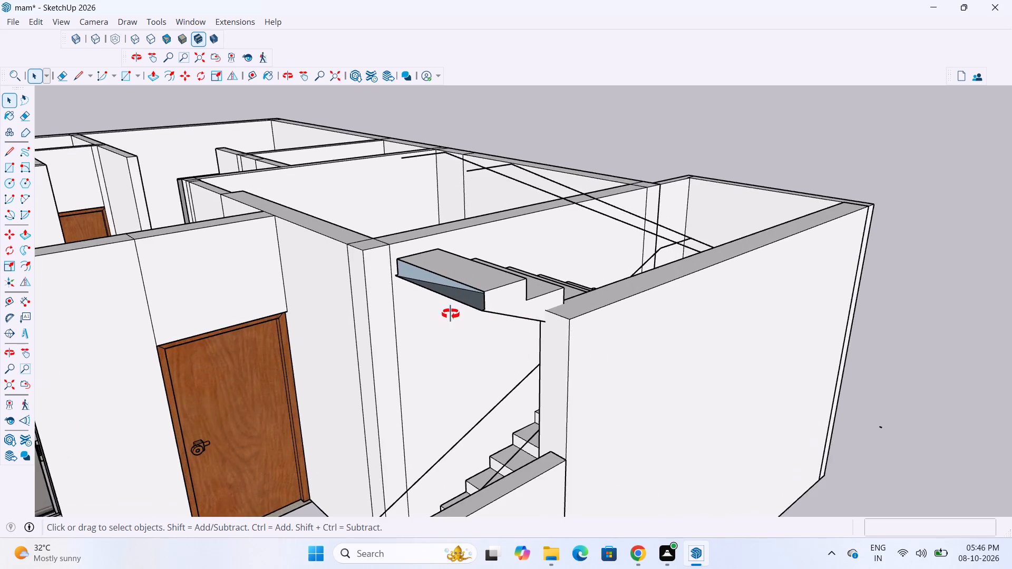
middle_click_drag(451, 314, 536, 331)
scroll(569, 311, "up", 3)
scroll(464, 287, "down", 5)
middle_click_drag(638, 326, 690, 341)
scroll(933, 408, "up", 1)
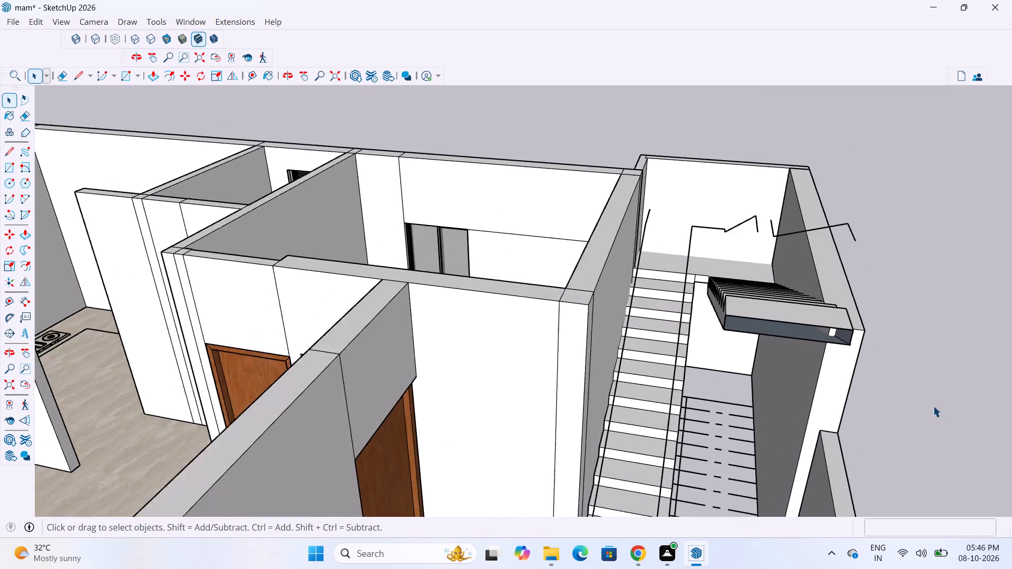
Scale the staircase group along the red axis to a factor of 1.01, toward the outer enclosure wall.
scroll(933, 406, "up", 2)
scroll(786, 300, "up", 2)
middle_click_drag(799, 289, 700, 281)
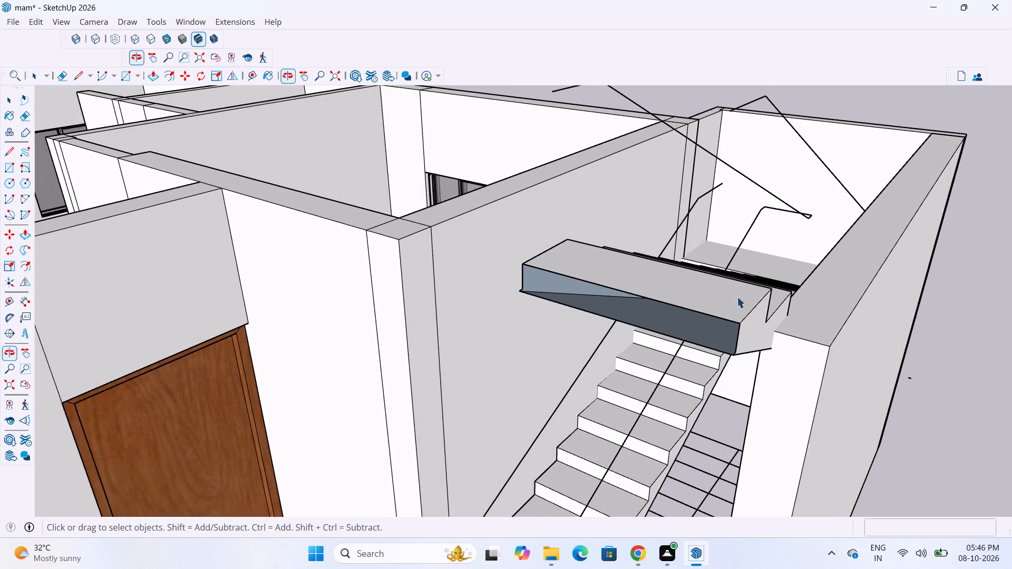
scroll(765, 312, "up", 6)
left_click(773, 306)
scroll(778, 318, "up", 6)
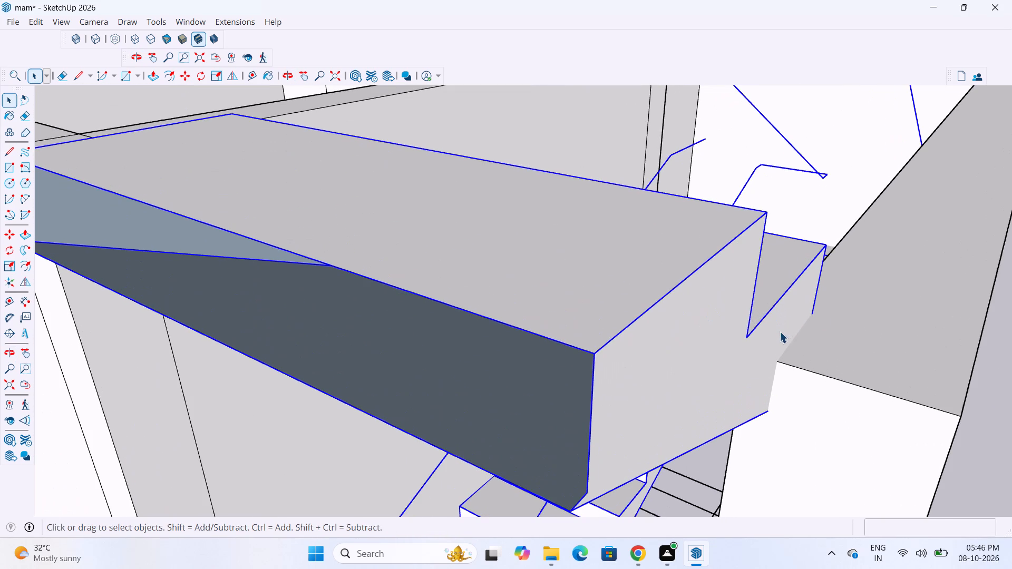
key("m")
scroll(814, 312, "up", 5)
scroll(638, 349, "down", 8)
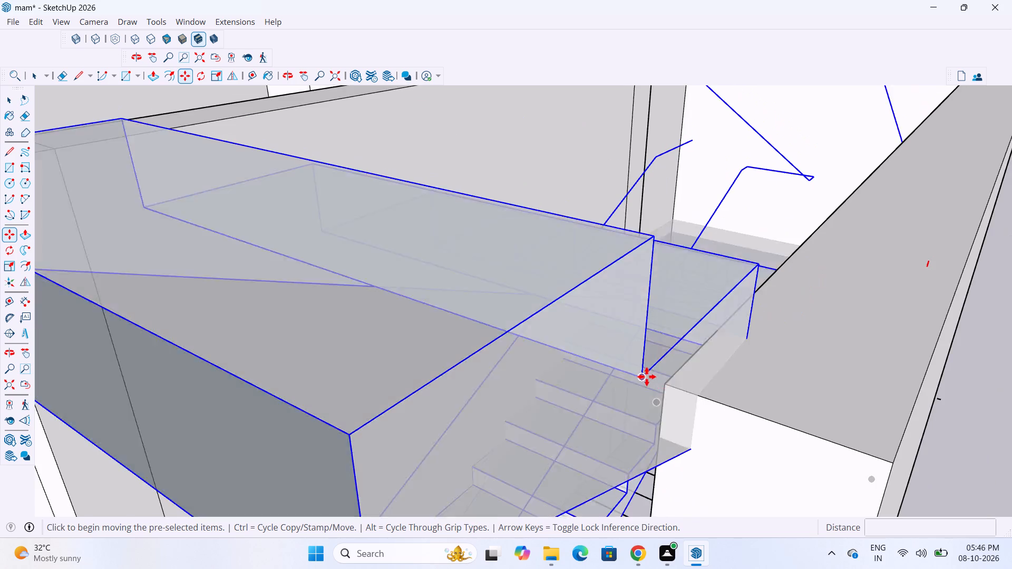
scroll(647, 377, "down", 4)
middle_click_drag(724, 425, 777, 457)
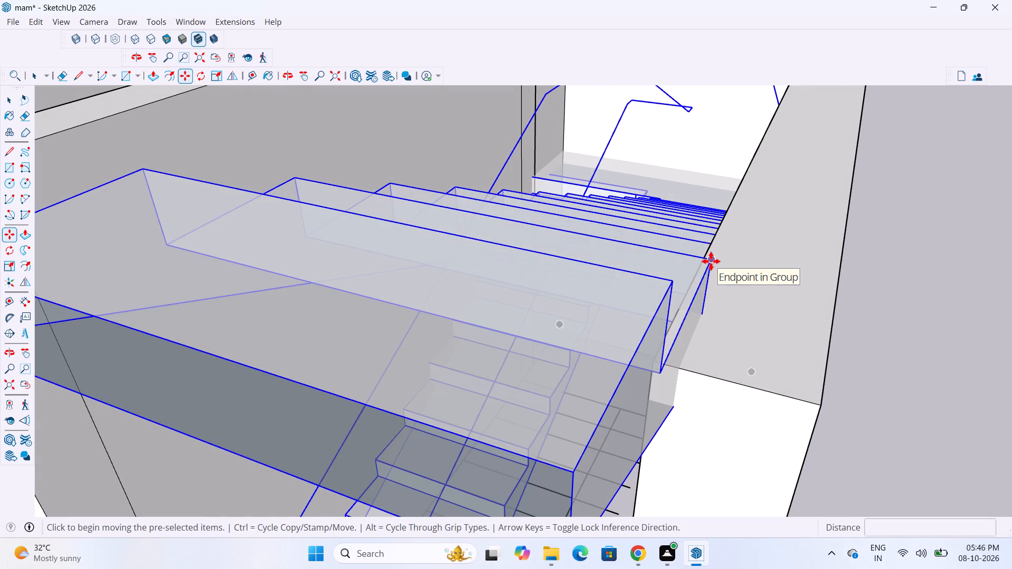
scroll(711, 261, "down", 4)
scroll(709, 319, "down", 2)
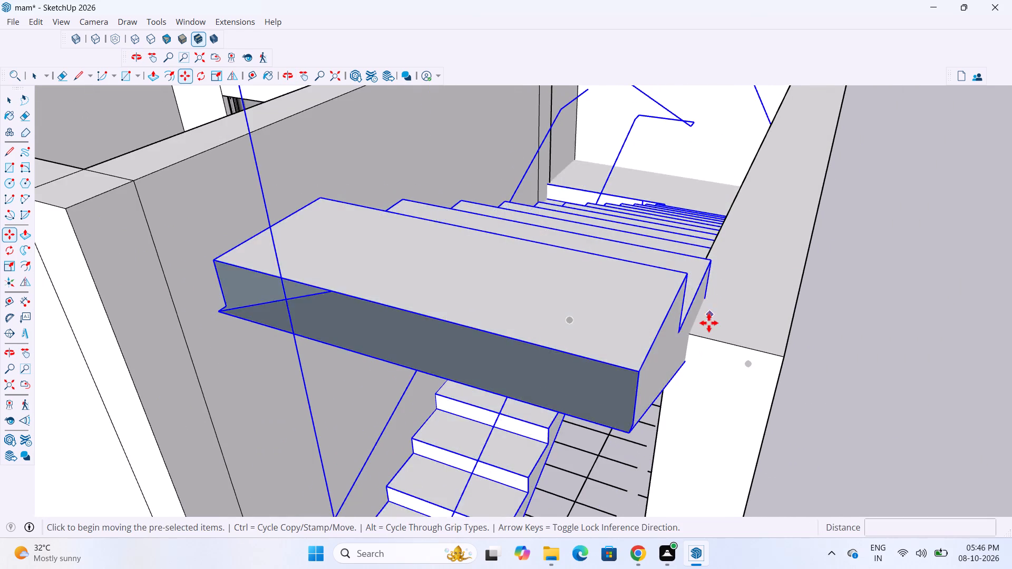
scroll(709, 323, "down", 4)
key("s")
scroll(708, 293, "up", 2)
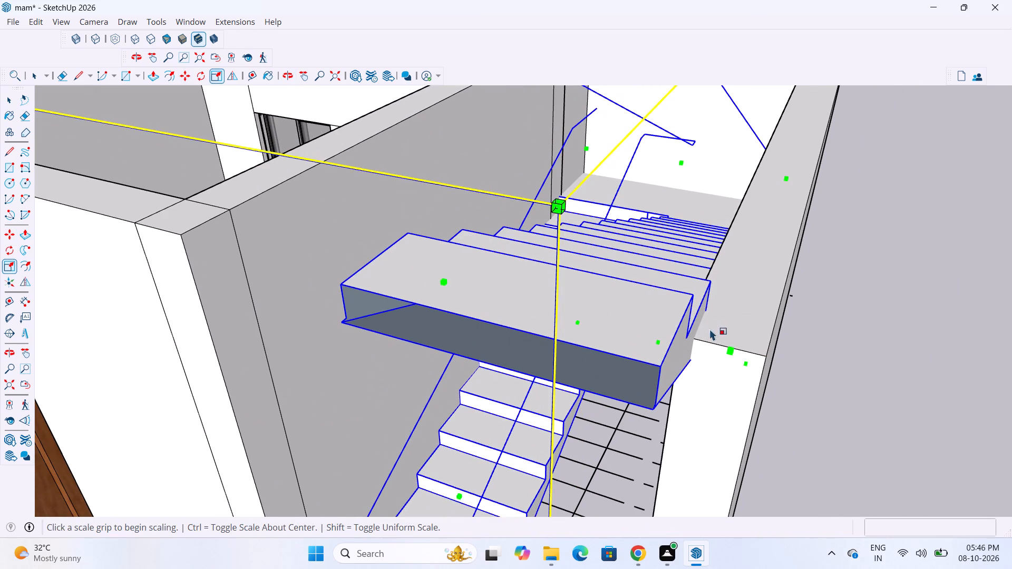
scroll(708, 360, "down", 11)
scroll(723, 377, "up", 2)
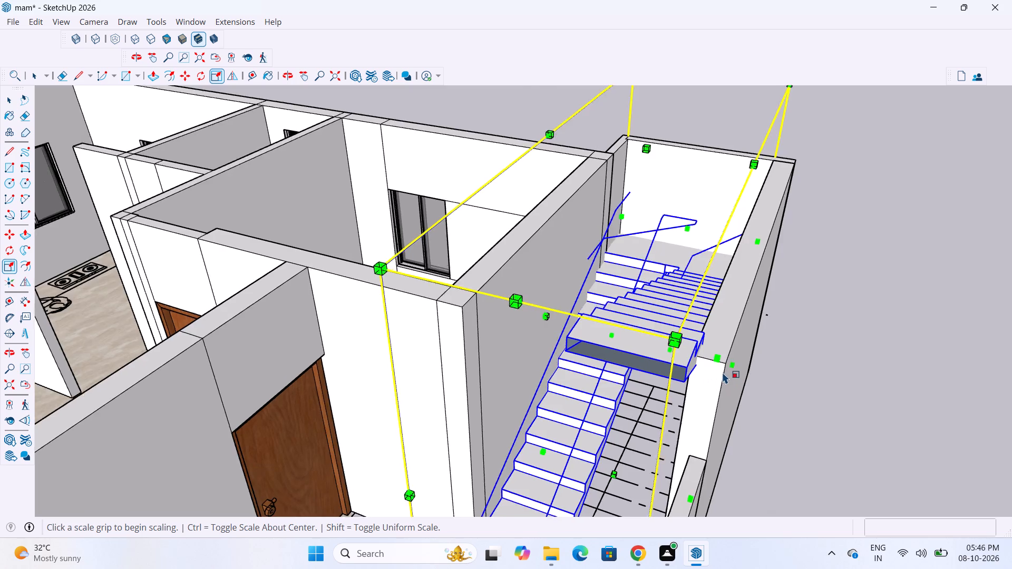
scroll(722, 372, "up", 3)
left_click(713, 357)
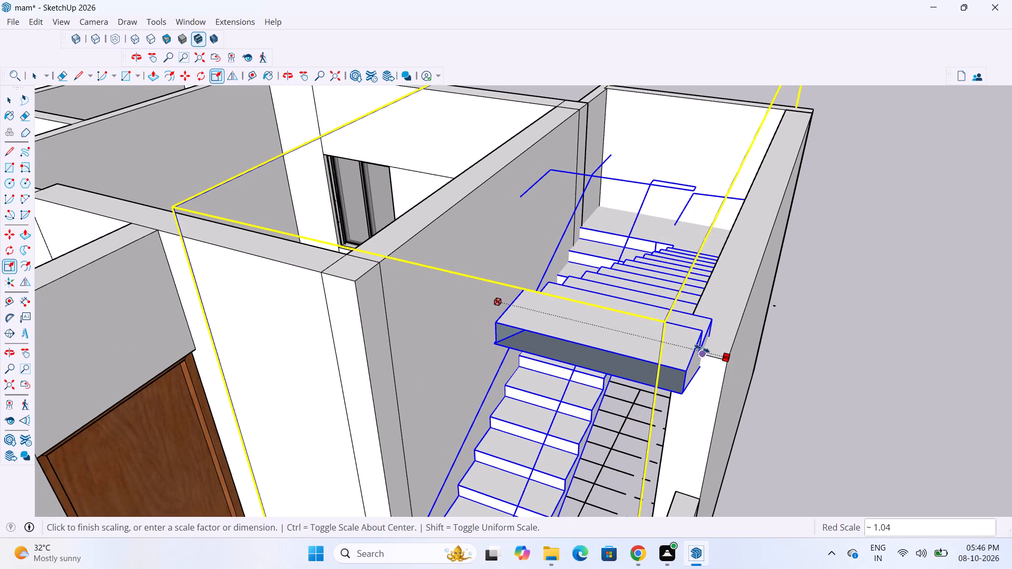
scroll(698, 340, "up", 2)
middle_click_drag(698, 340, 719, 345)
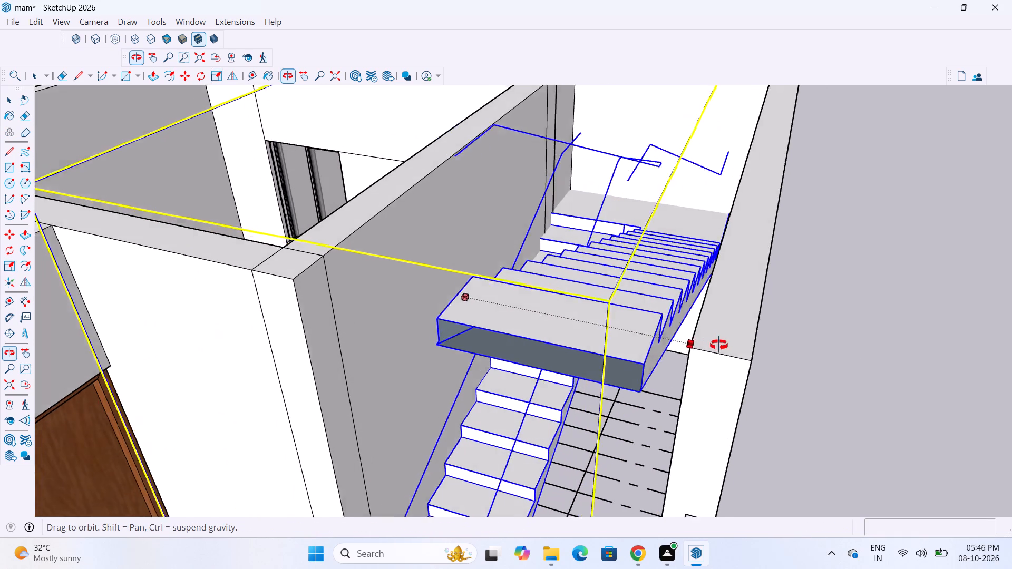
middle_click_drag(719, 345, 731, 348)
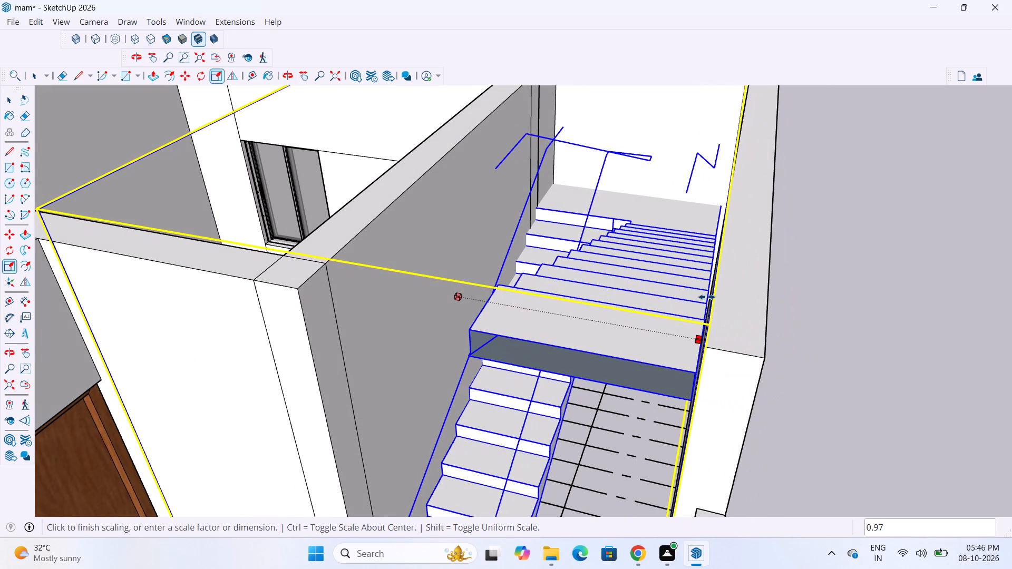
scroll(719, 243, "up", 6)
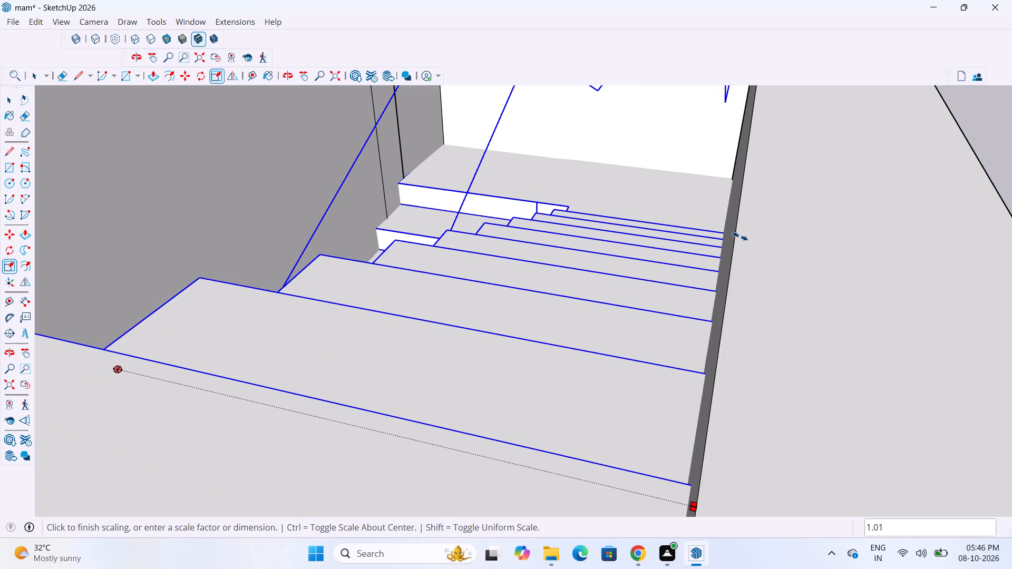
left_click(740, 237)
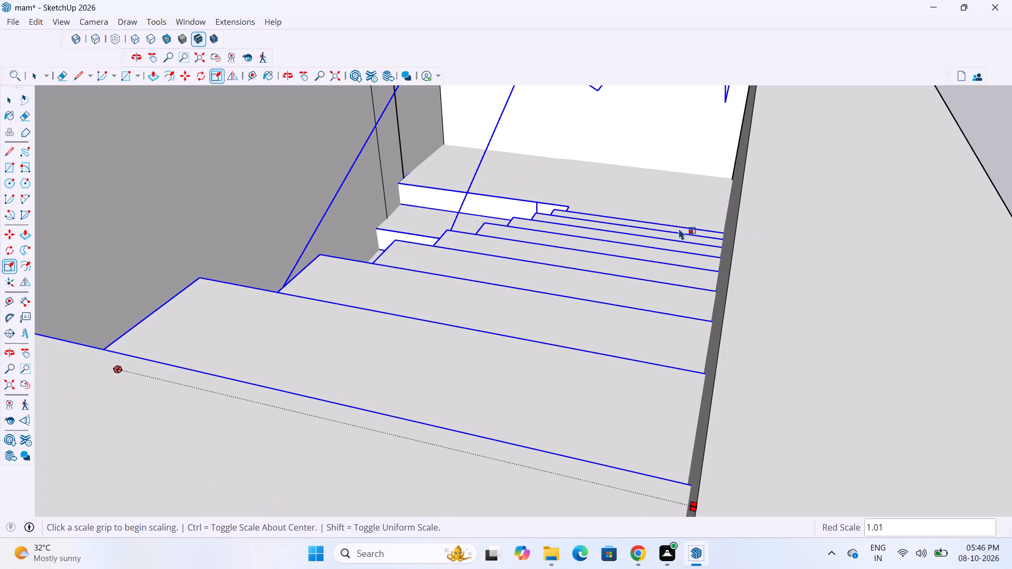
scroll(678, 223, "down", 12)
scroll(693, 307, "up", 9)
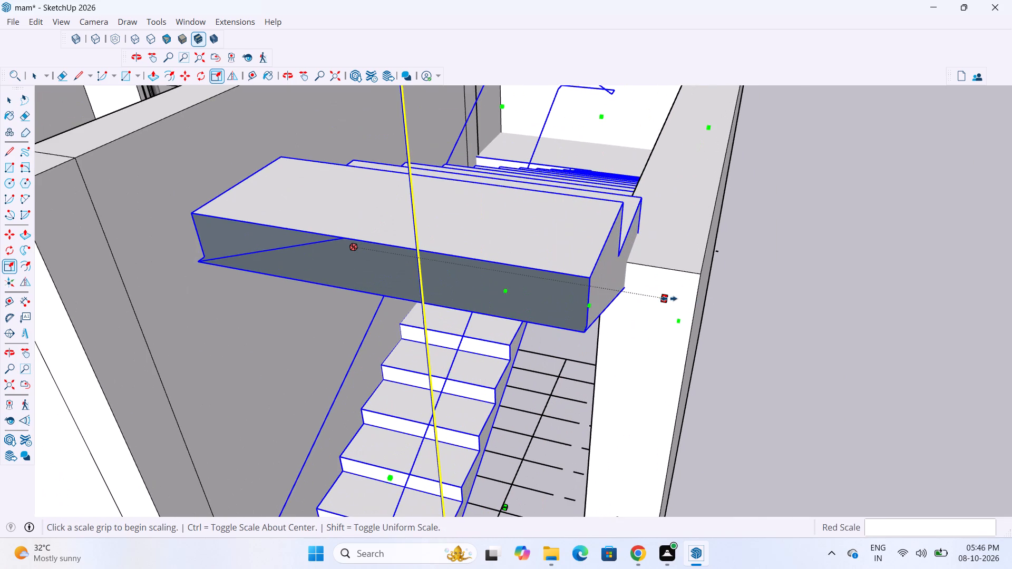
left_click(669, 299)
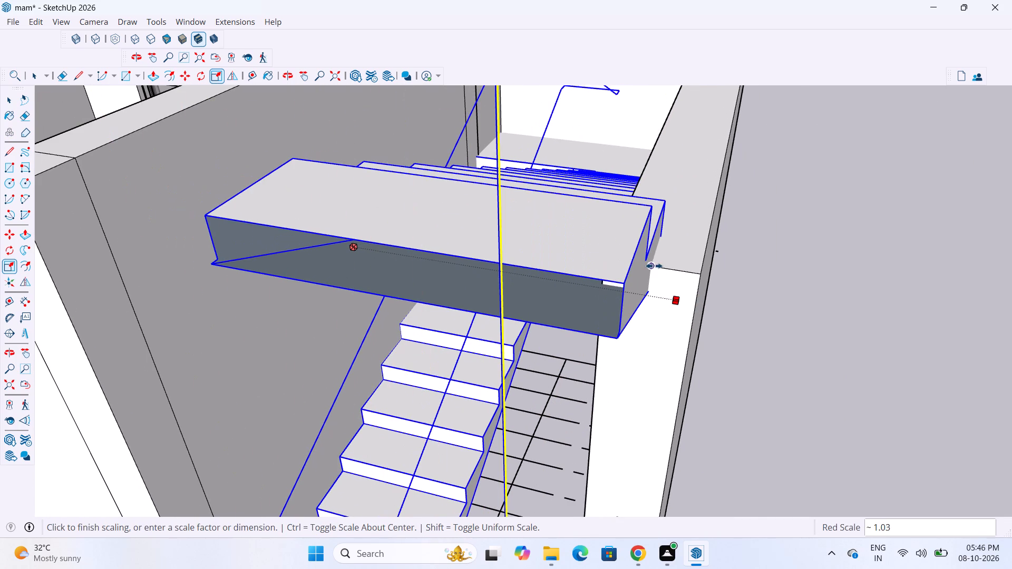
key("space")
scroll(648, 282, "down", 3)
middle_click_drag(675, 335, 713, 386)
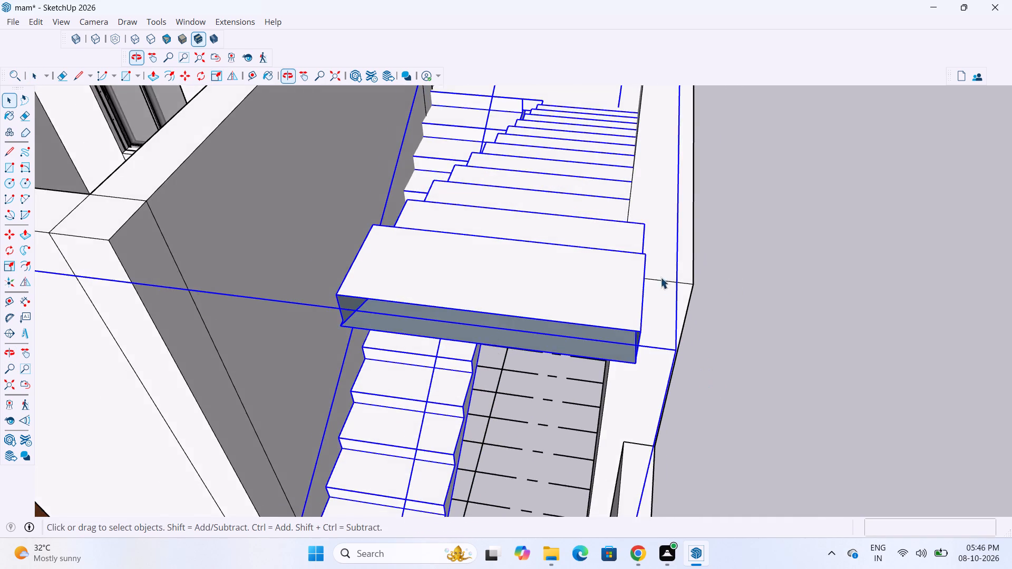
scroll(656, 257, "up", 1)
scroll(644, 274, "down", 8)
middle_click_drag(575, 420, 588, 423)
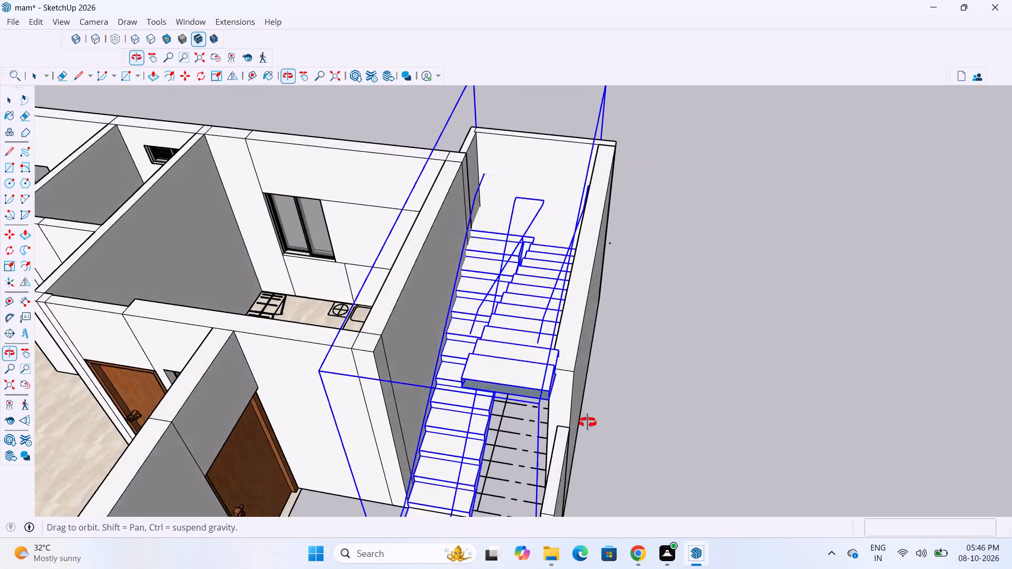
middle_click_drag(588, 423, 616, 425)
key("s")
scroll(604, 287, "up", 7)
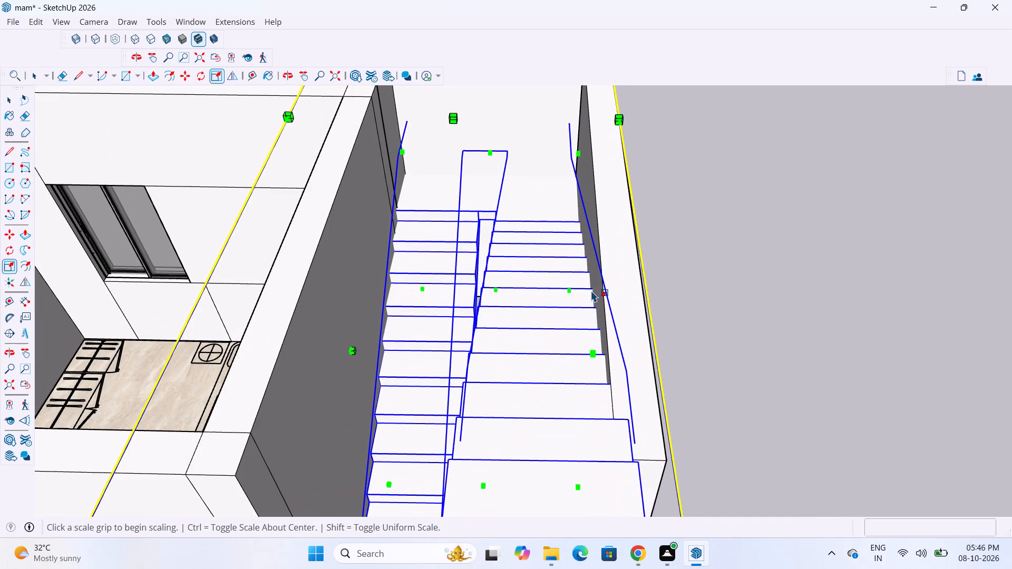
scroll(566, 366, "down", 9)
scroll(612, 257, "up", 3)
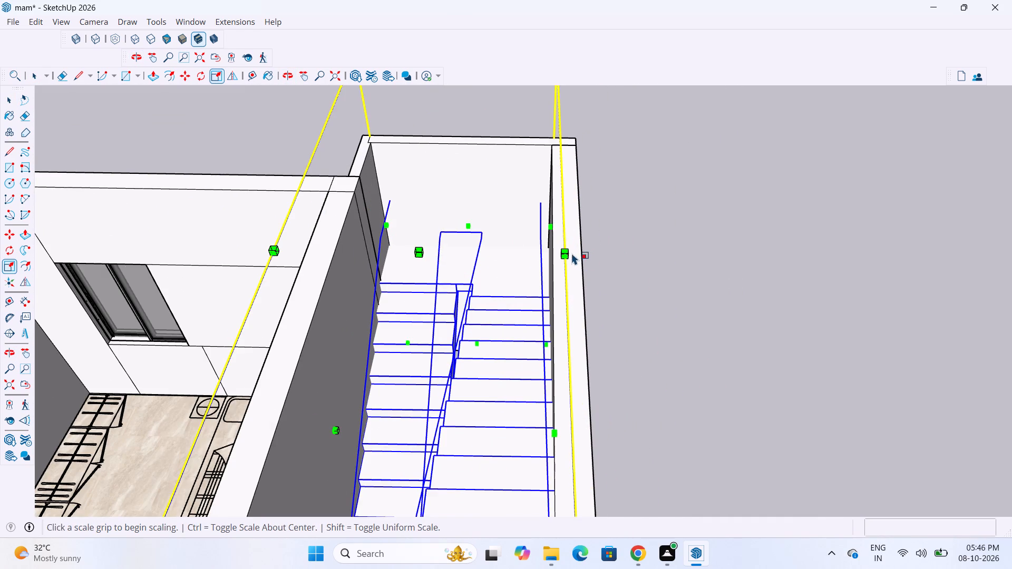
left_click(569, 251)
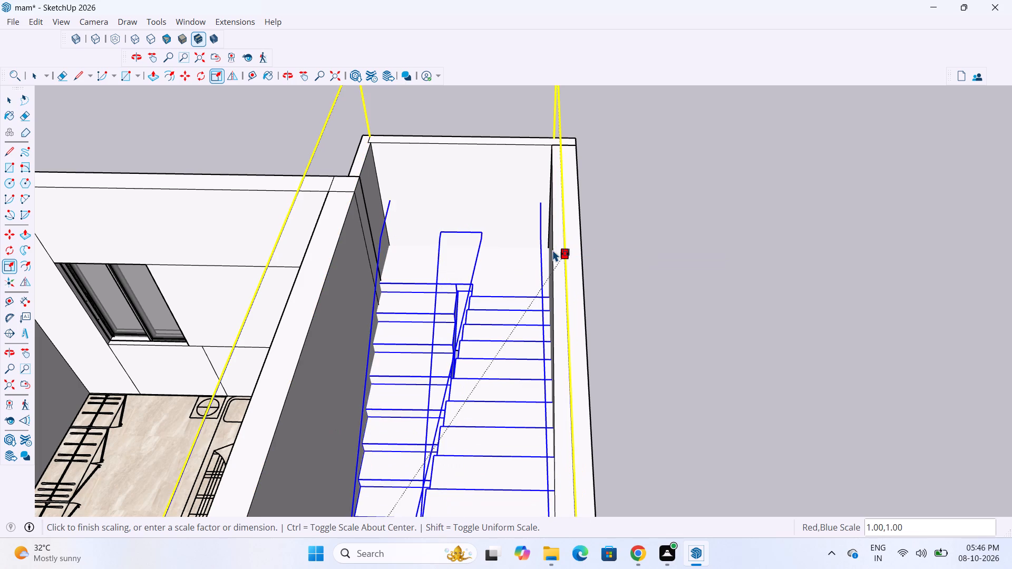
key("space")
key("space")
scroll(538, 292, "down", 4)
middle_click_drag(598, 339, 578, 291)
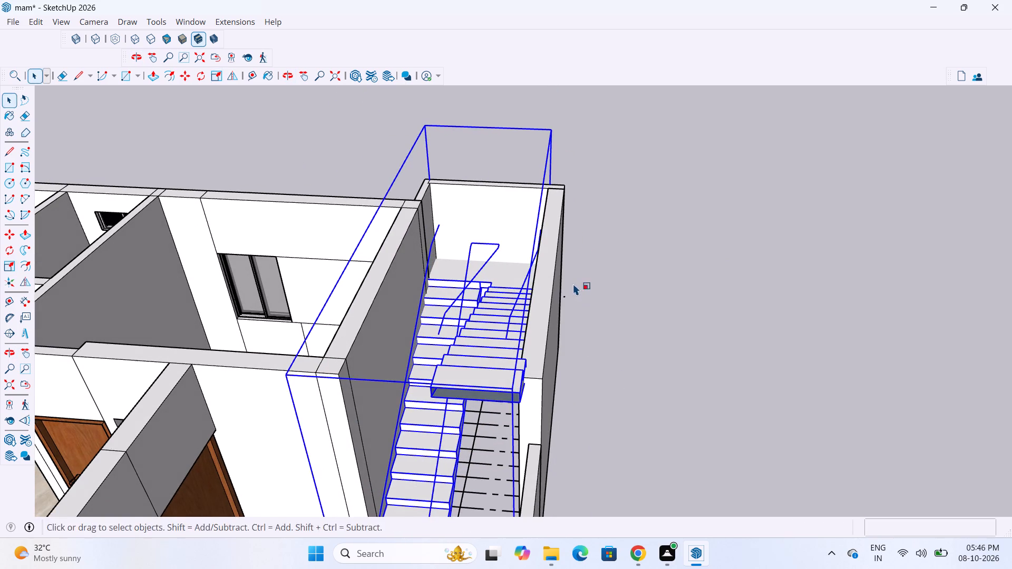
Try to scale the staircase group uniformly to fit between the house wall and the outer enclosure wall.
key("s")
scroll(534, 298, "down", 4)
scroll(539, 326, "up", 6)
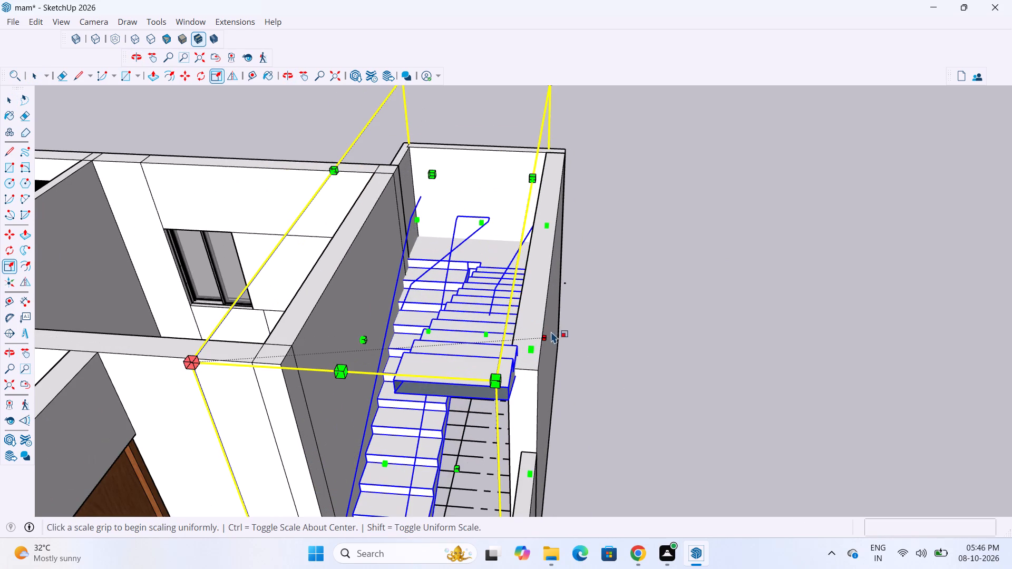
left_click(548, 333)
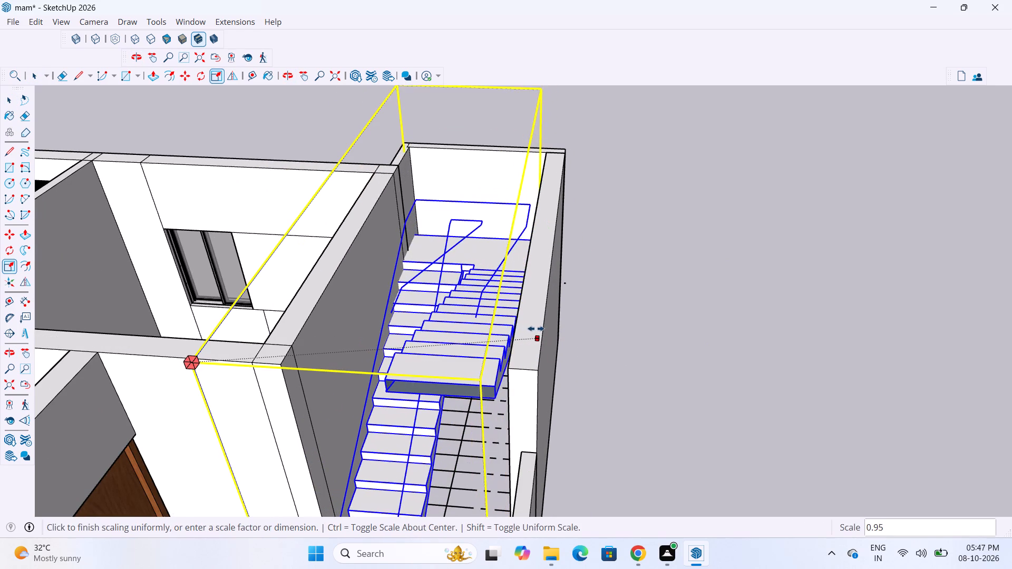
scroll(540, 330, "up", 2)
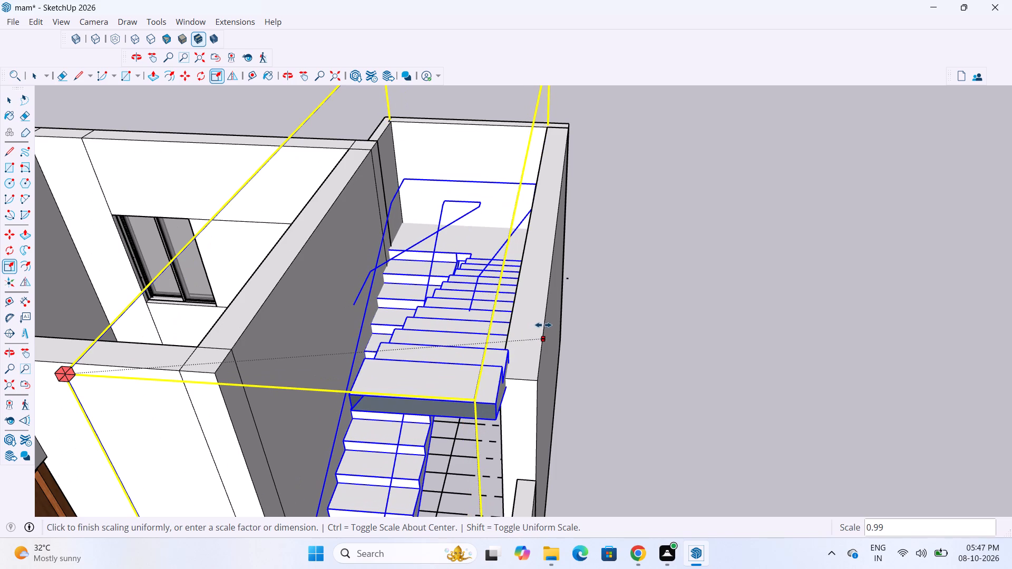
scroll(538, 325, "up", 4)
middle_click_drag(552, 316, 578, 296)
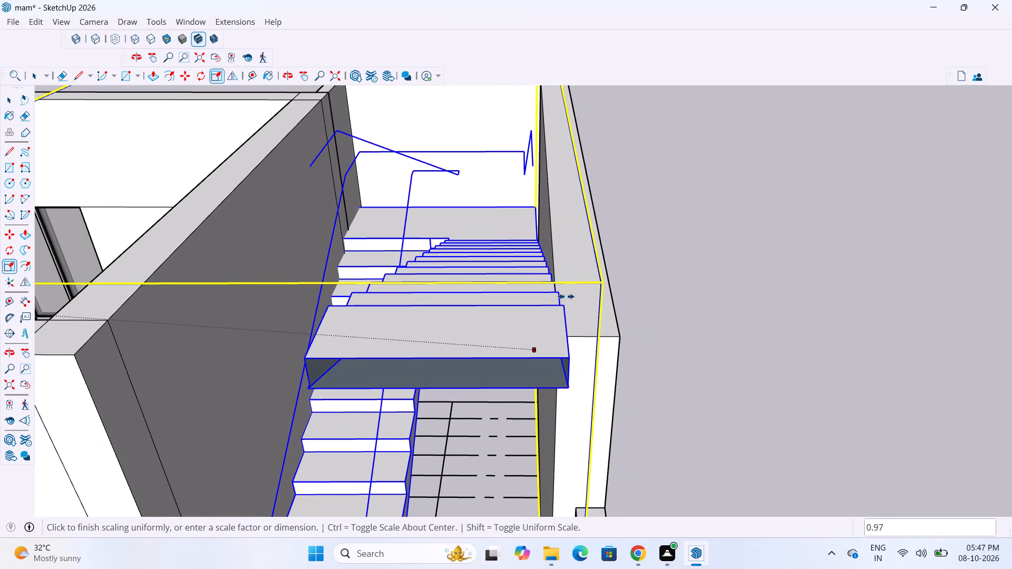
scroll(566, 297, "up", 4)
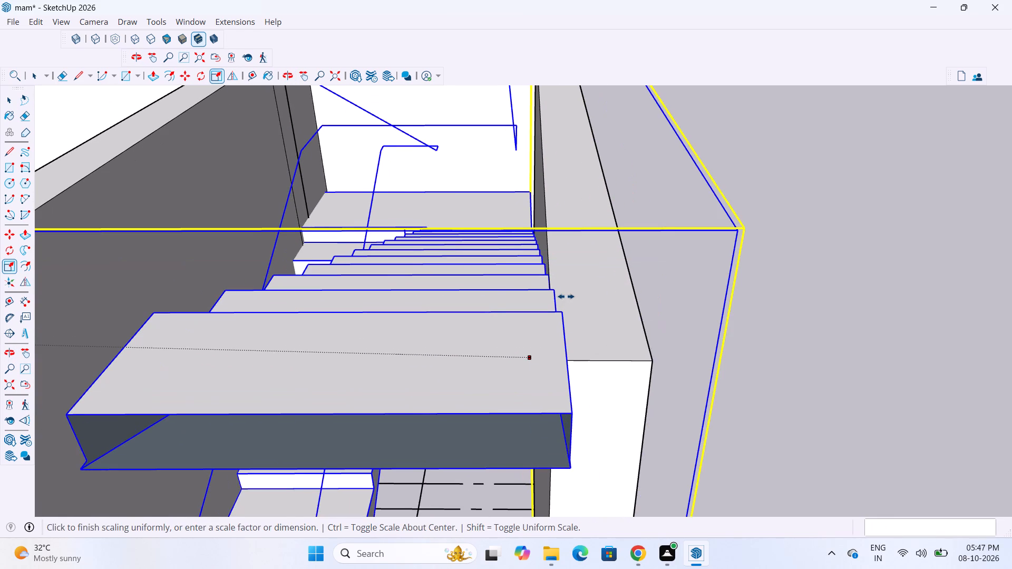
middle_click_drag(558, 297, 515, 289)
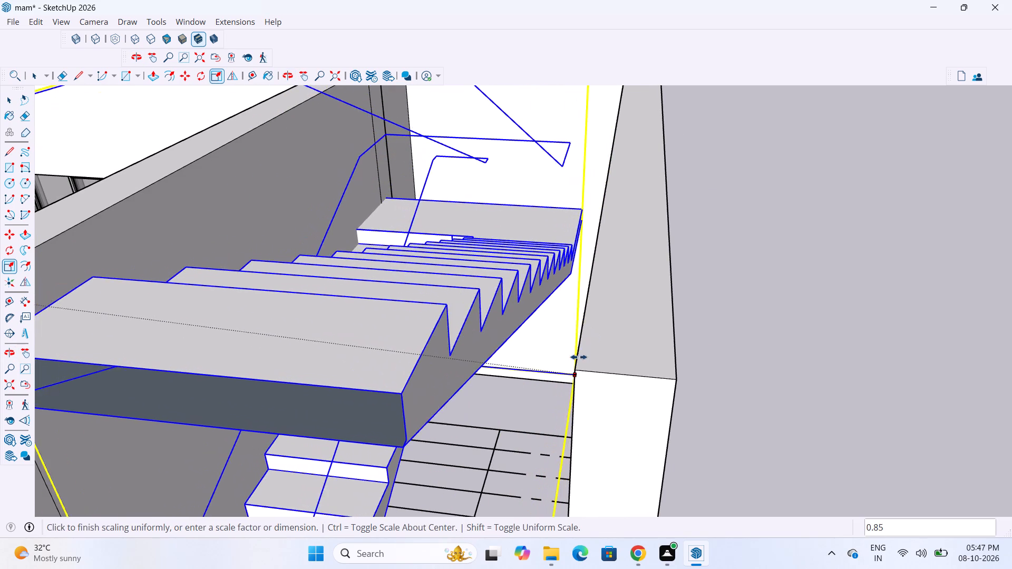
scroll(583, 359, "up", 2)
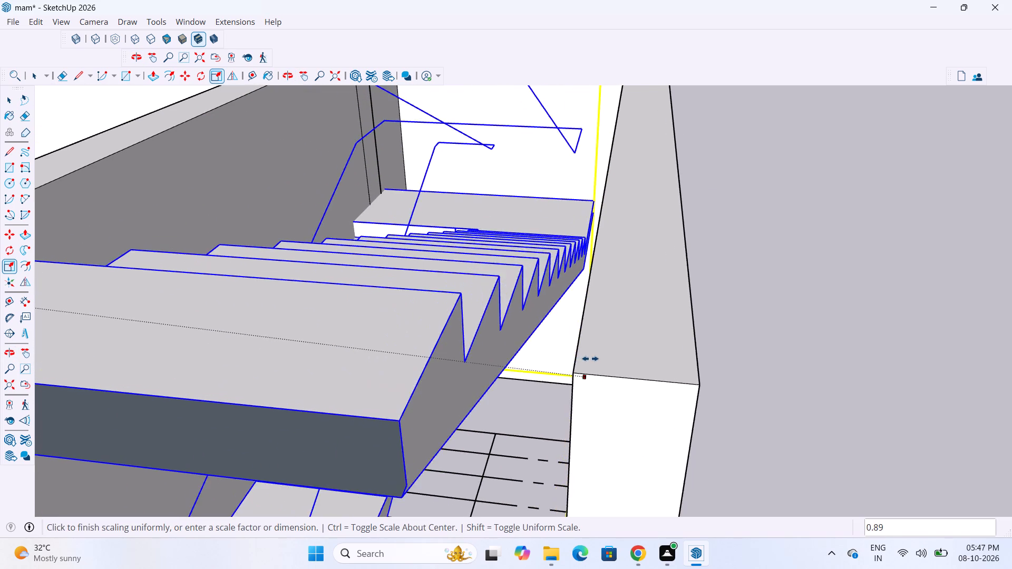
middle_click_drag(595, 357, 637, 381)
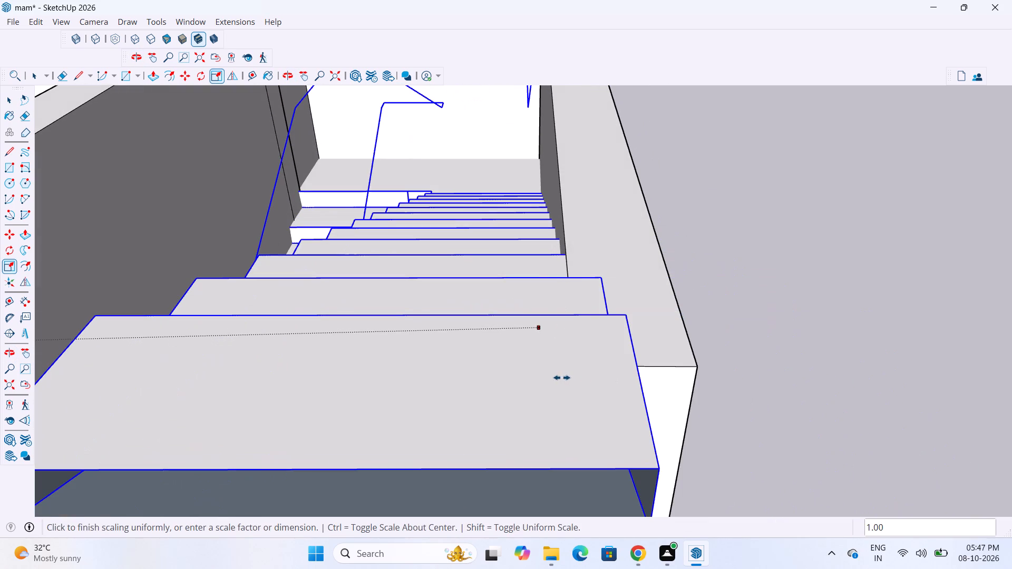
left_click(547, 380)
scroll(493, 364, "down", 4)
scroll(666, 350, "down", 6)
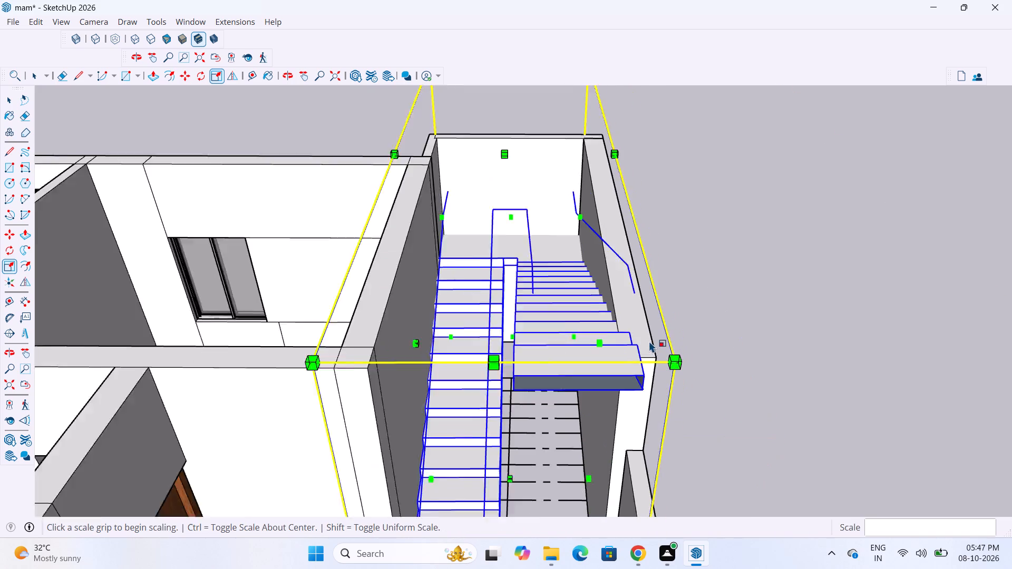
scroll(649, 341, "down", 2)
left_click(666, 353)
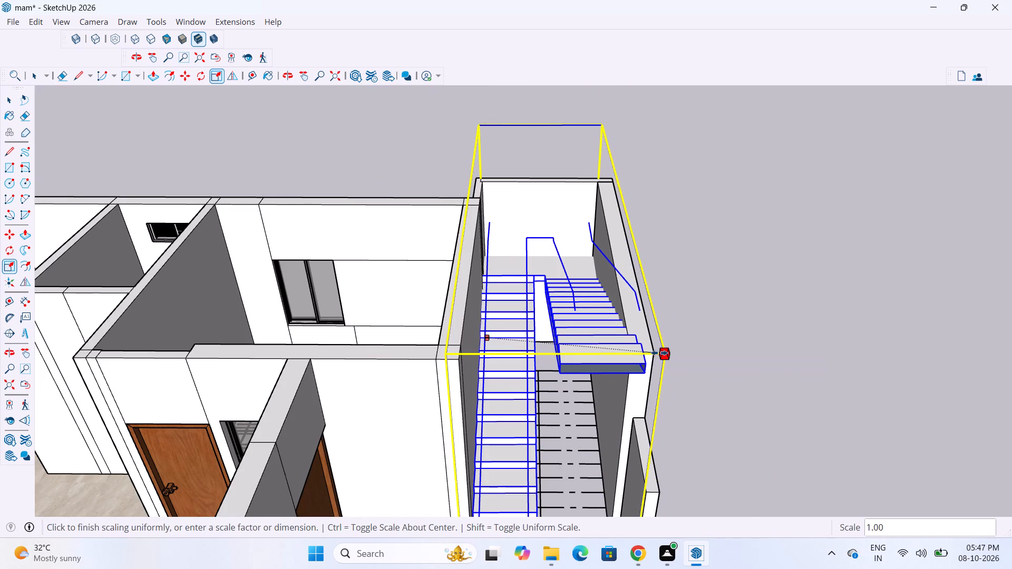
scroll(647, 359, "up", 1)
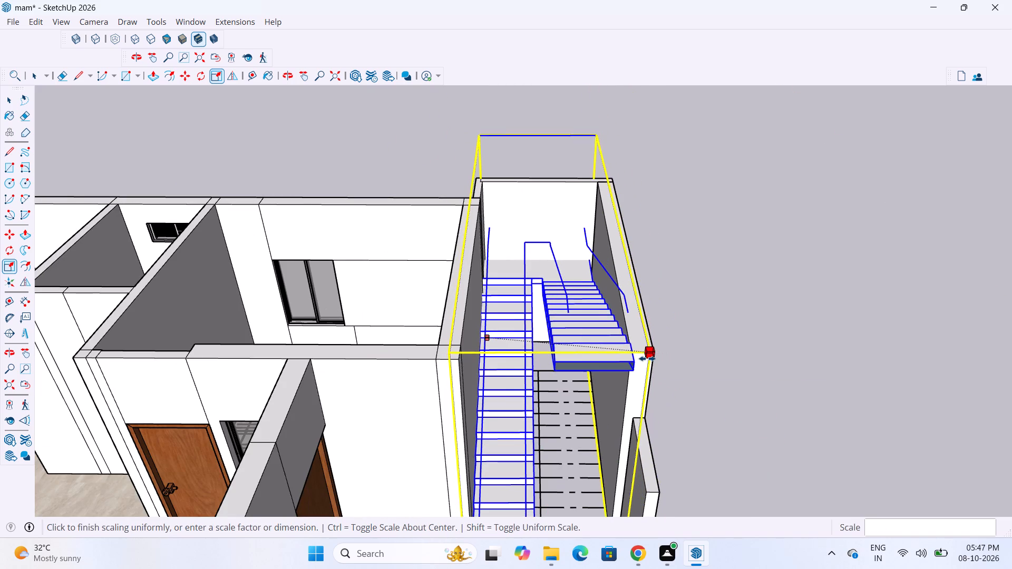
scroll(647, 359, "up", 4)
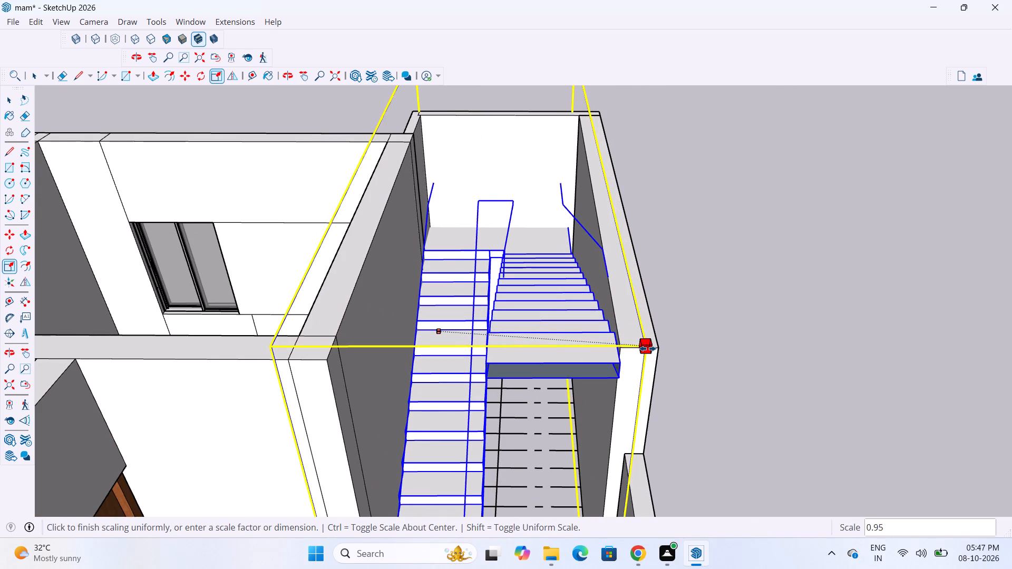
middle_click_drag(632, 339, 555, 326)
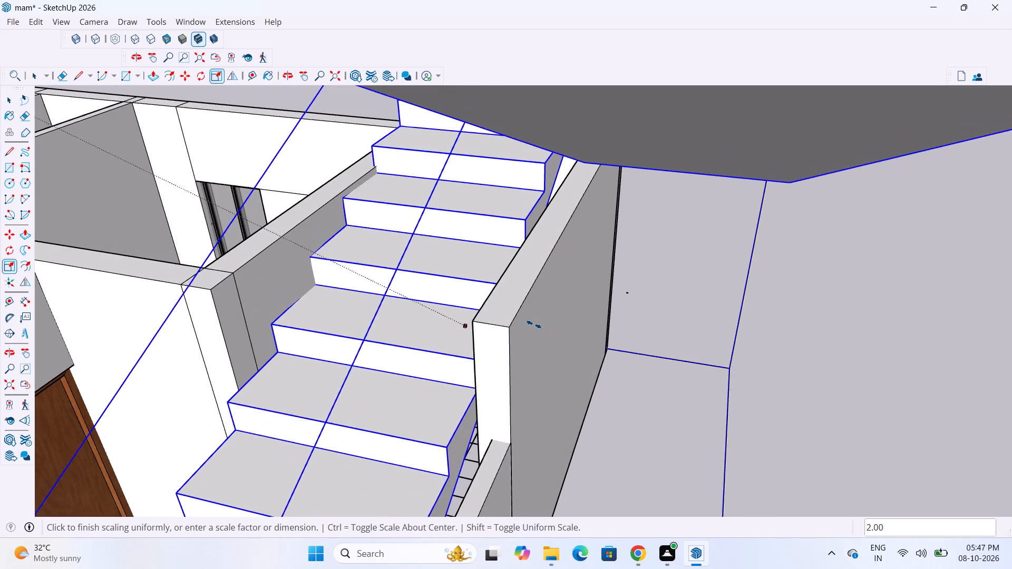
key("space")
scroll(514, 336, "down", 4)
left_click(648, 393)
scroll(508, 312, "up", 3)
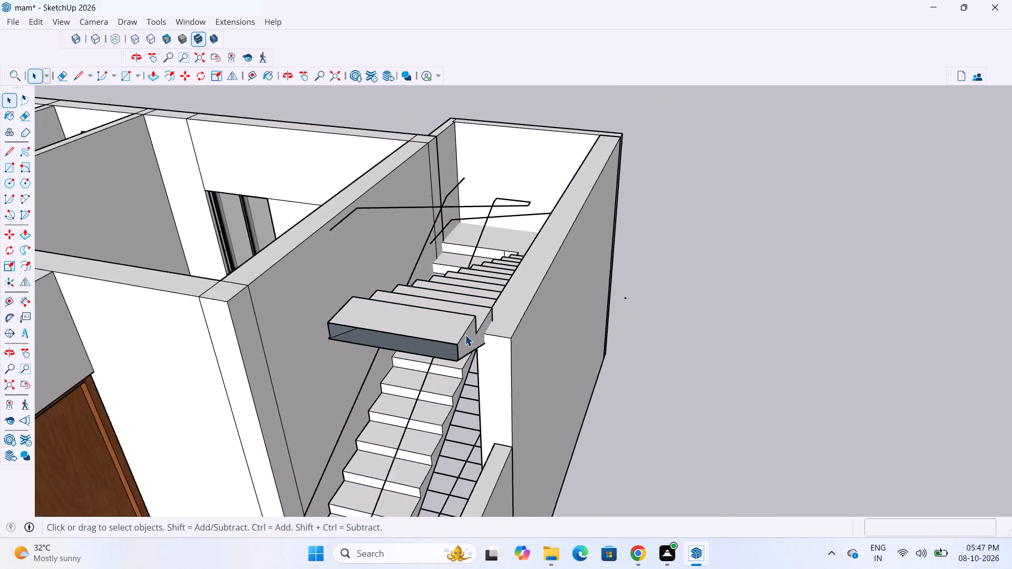
Scale the staircase group along the red axis to about 0.96, pulling it in from the outer enclosure wall.
scroll(465, 335, "up", 2)
middle_click_drag(508, 346, 544, 366)
scroll(558, 357, "up", 2)
middle_click_drag(589, 375, 650, 393)
key("s")
scroll(556, 341, "up", 3)
scroll(503, 365, "down", 8)
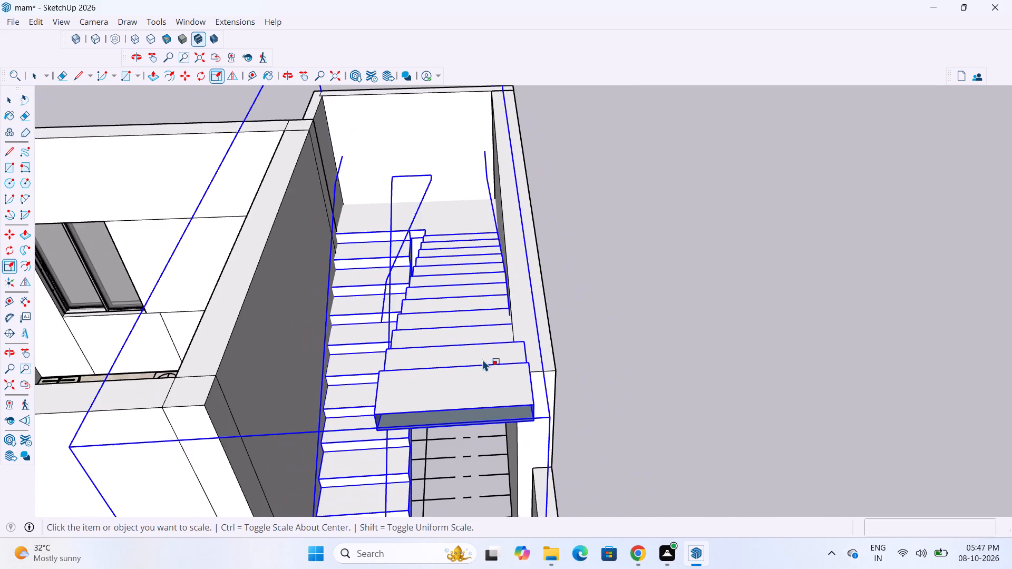
scroll(470, 348, "down", 5)
key("space")
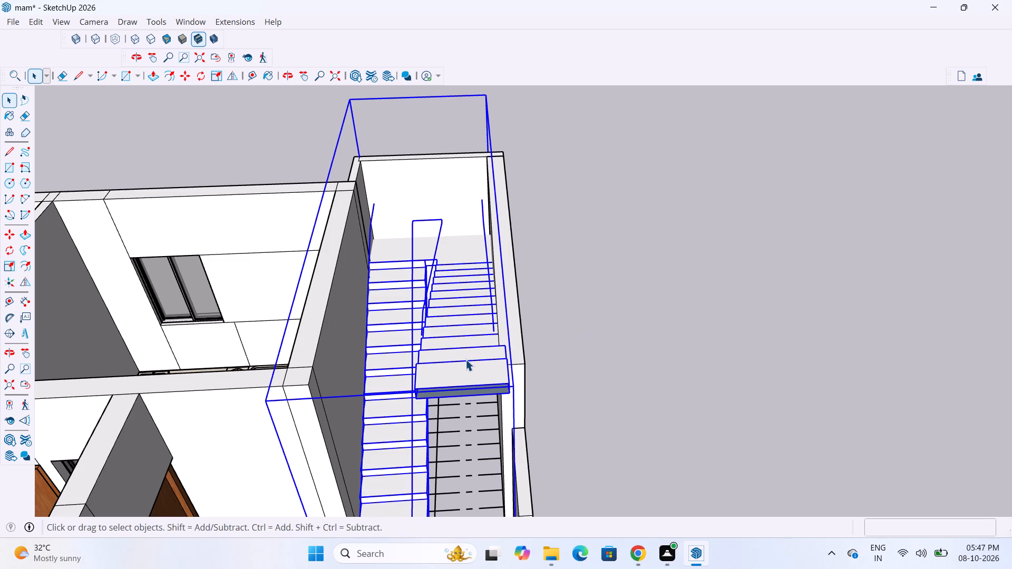
left_click(465, 359)
key("s")
scroll(499, 305, "up", 3)
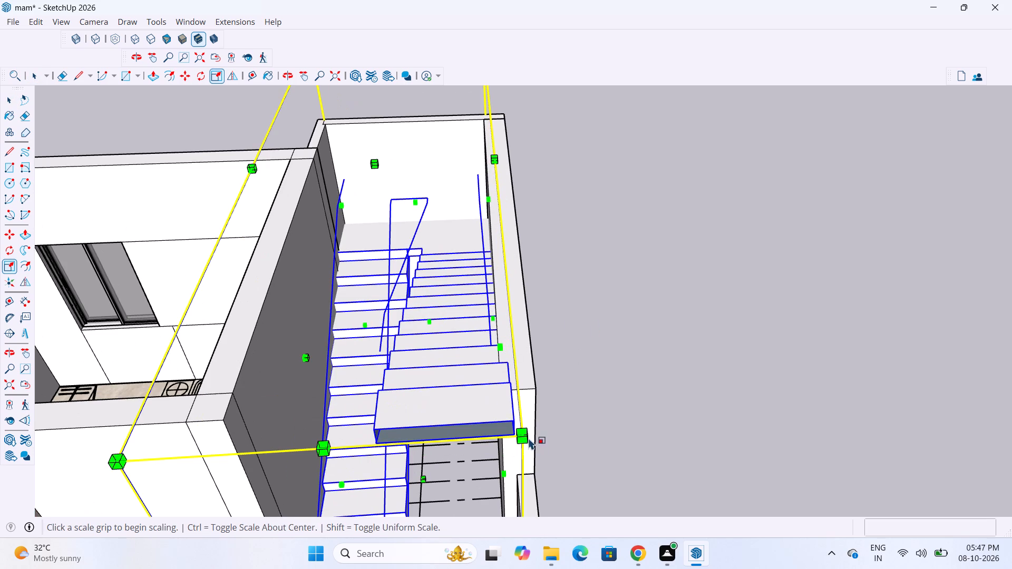
left_click(501, 347)
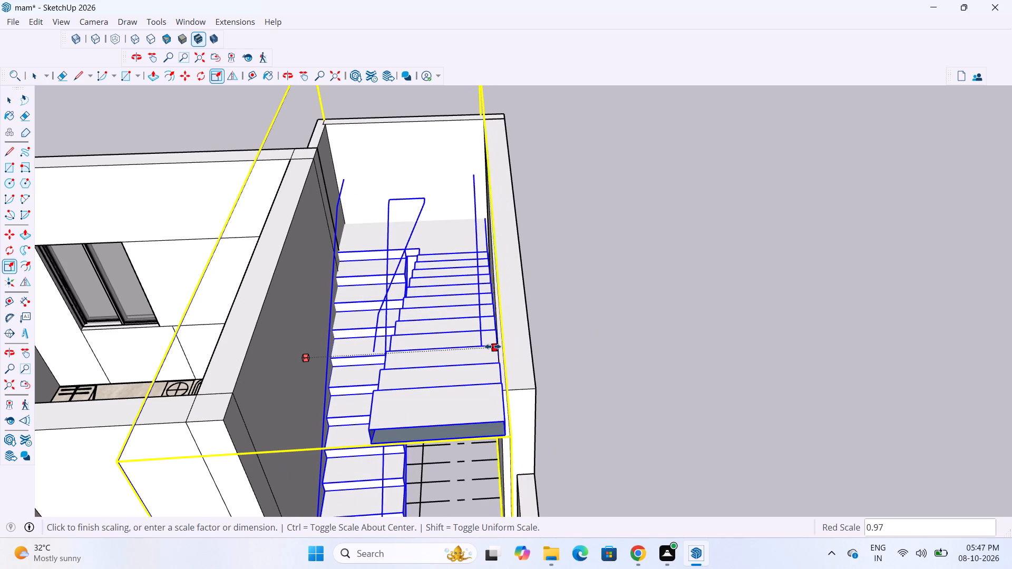
scroll(498, 350, "up", 5)
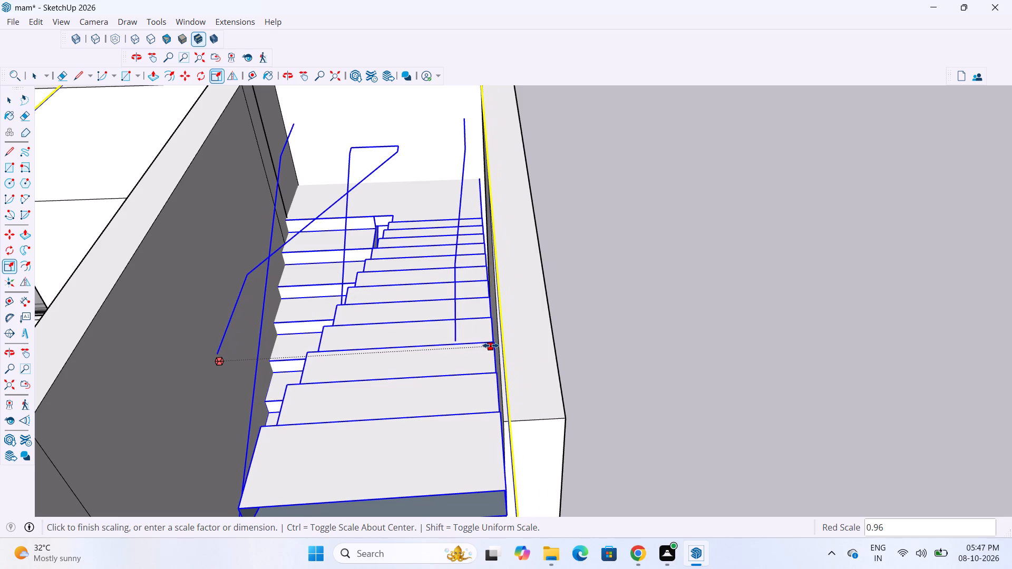
left_click(491, 346)
Scale the staircase group uniformly to about 1.01 to meet the inner face of the outer enclosure wall.
scroll(501, 361, "up", 3)
middle_click_drag(491, 348, 461, 320)
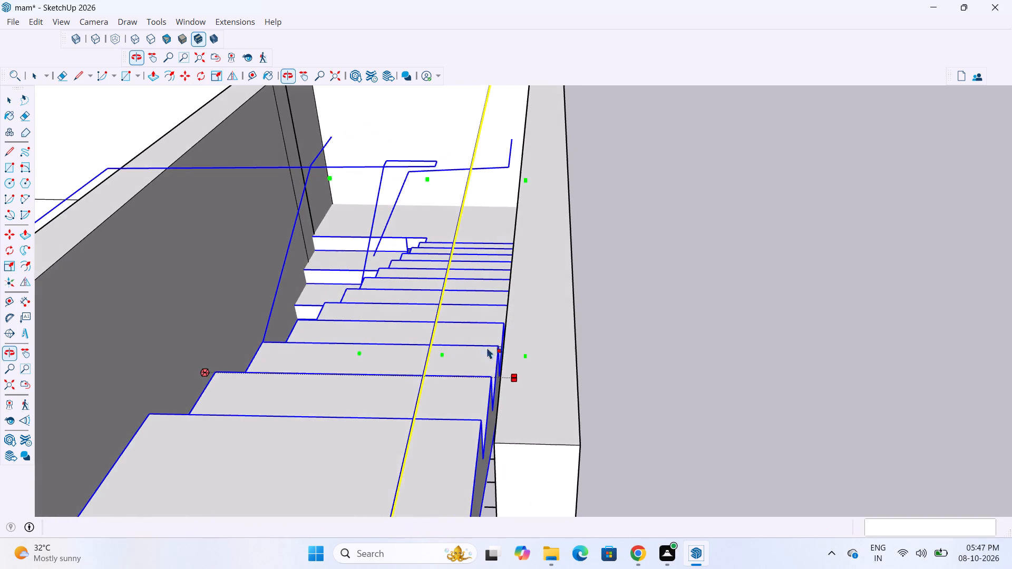
scroll(495, 369, "up", 2)
left_click(526, 354)
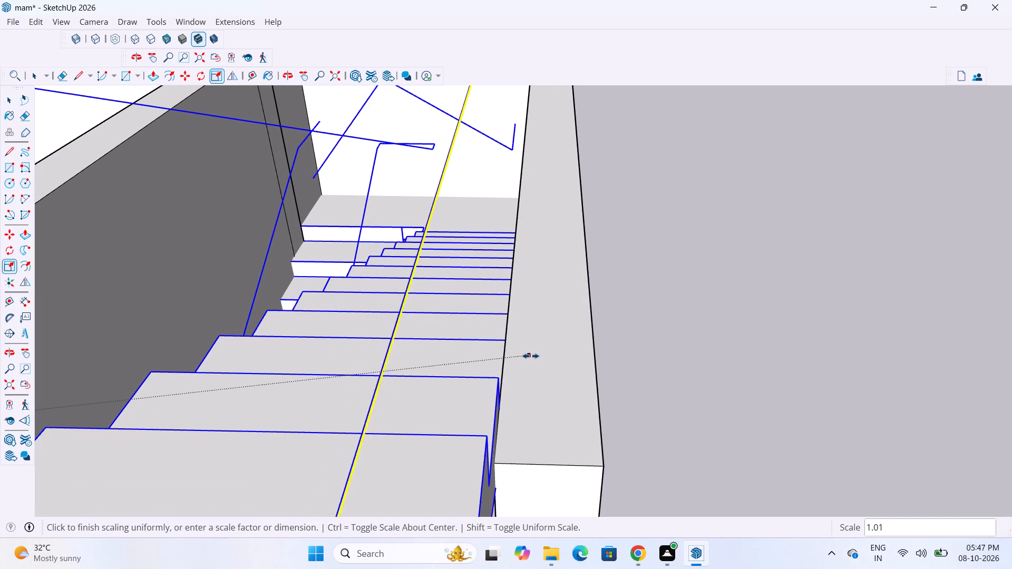
left_click(528, 356)
Examine how the upper flight and its open end fit between the house wall and the outer enclosure wall.
scroll(551, 351, "down", 4)
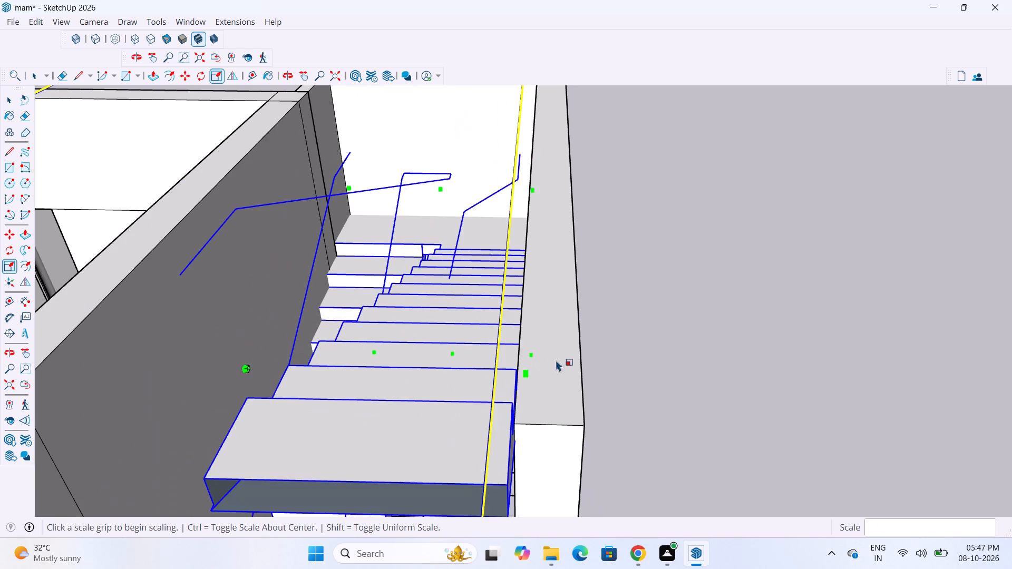
middle_click_drag(604, 378, 555, 362)
middle_click_drag(664, 377, 699, 380)
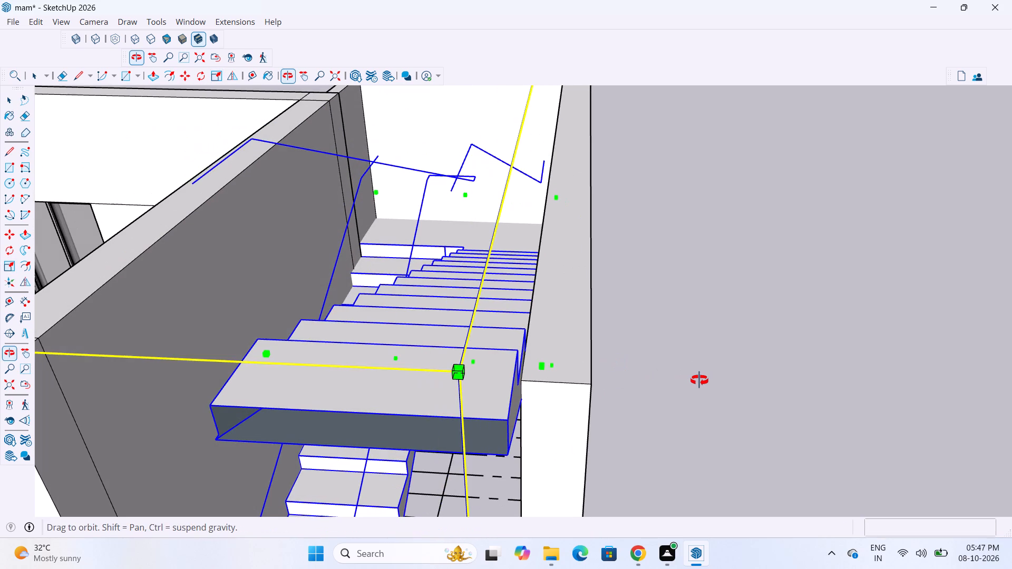
middle_click_drag(699, 380, 699, 380)
key("space")
left_click(635, 379)
scroll(551, 380, "up", 5)
middle_click_drag(527, 376, 546, 381)
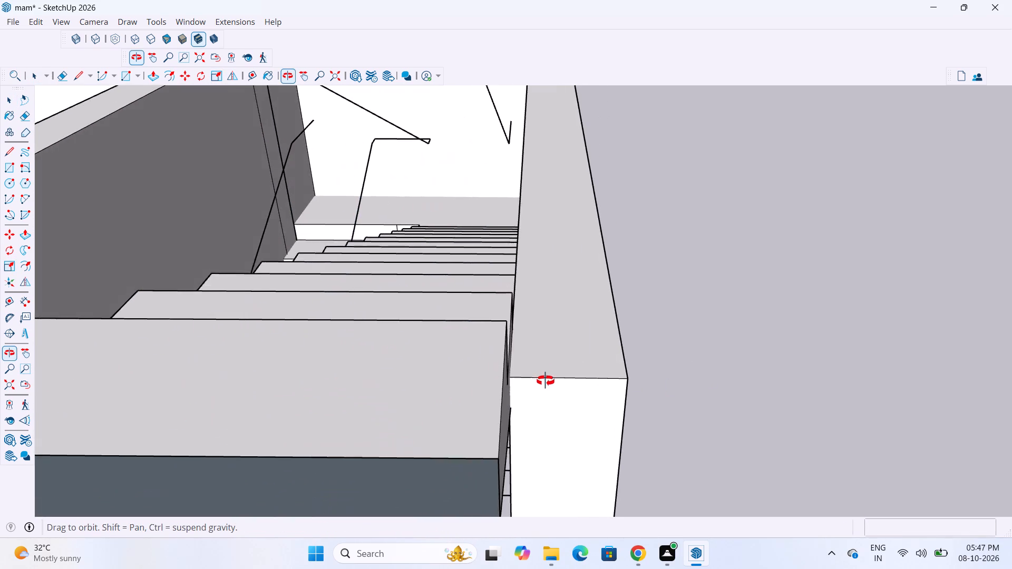
middle_click_drag(546, 381, 559, 393)
scroll(559, 395, "down", 9)
middle_click_drag(627, 301, 269, 389)
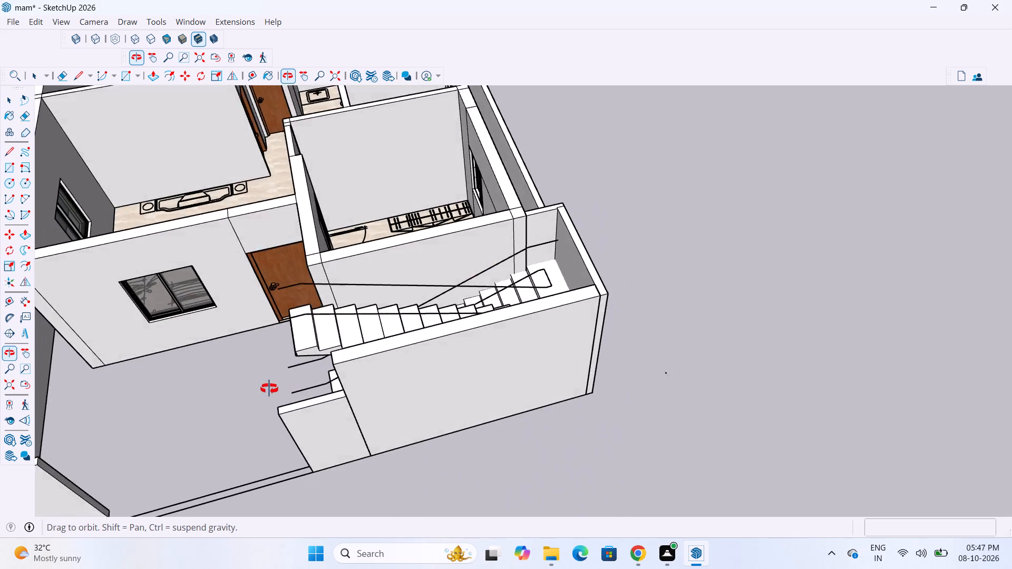
middle_click_drag(269, 389, 240, 369)
scroll(406, 259, "up", 3)
middle_click_drag(537, 258, 646, 220)
scroll(377, 258, "up", 6)
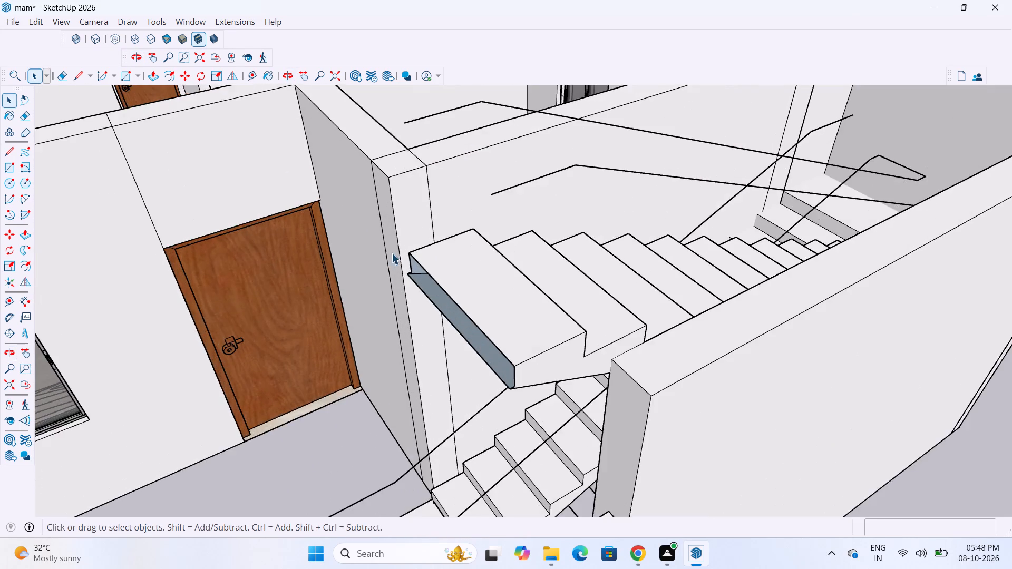
middle_click_drag(510, 266, 812, 277)
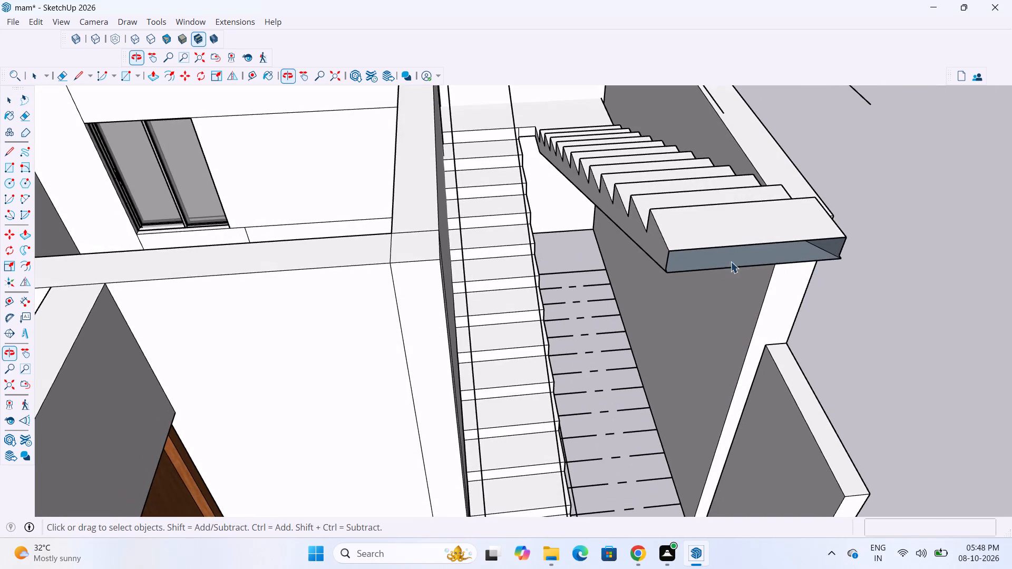
scroll(667, 273, "down", 7)
middle_click_drag(705, 285, 607, 295)
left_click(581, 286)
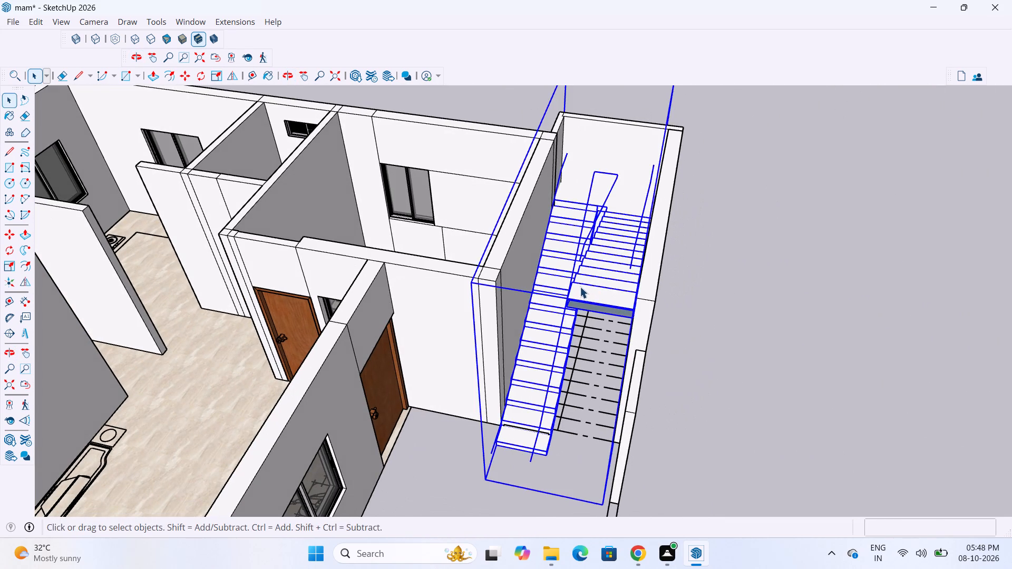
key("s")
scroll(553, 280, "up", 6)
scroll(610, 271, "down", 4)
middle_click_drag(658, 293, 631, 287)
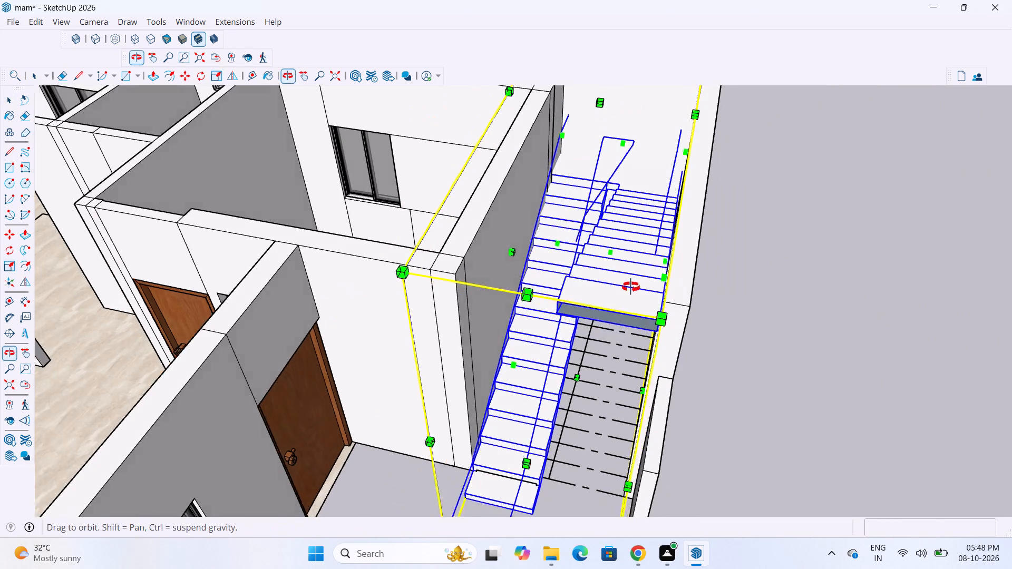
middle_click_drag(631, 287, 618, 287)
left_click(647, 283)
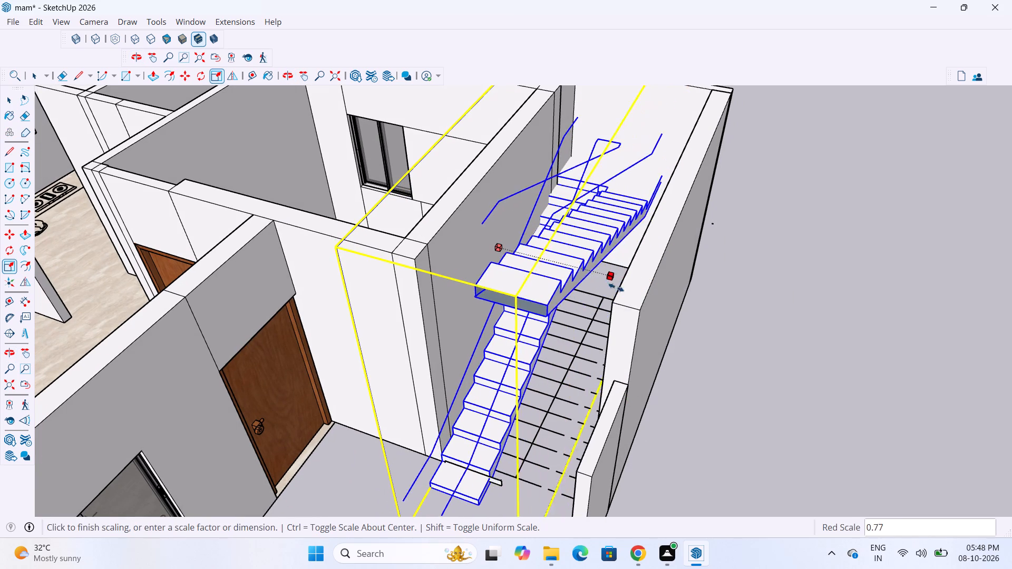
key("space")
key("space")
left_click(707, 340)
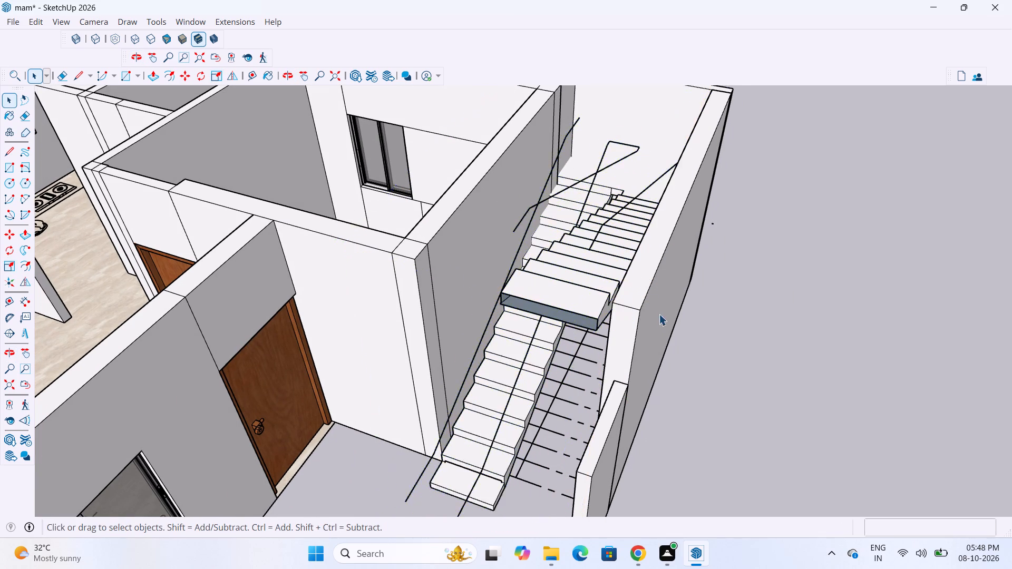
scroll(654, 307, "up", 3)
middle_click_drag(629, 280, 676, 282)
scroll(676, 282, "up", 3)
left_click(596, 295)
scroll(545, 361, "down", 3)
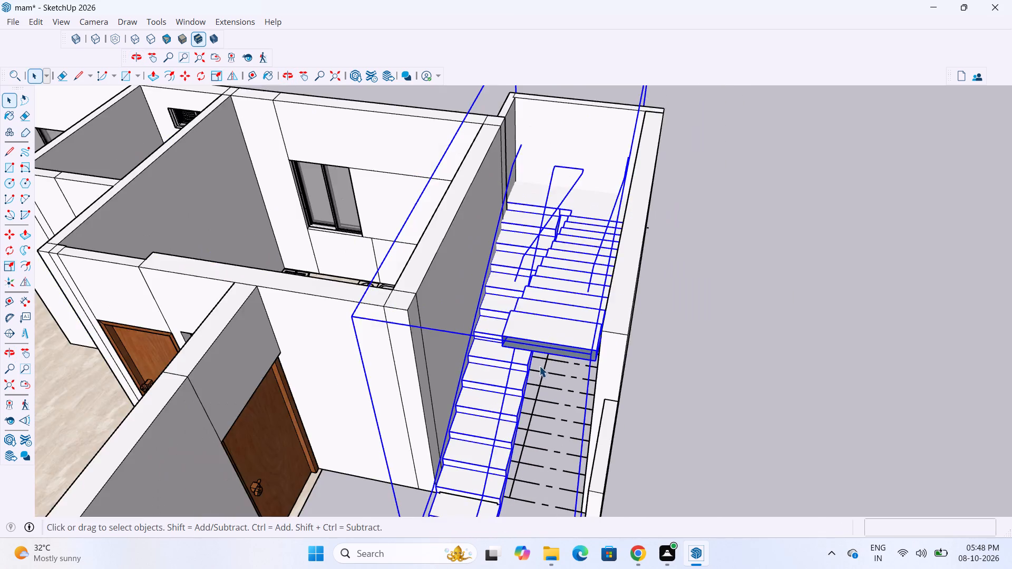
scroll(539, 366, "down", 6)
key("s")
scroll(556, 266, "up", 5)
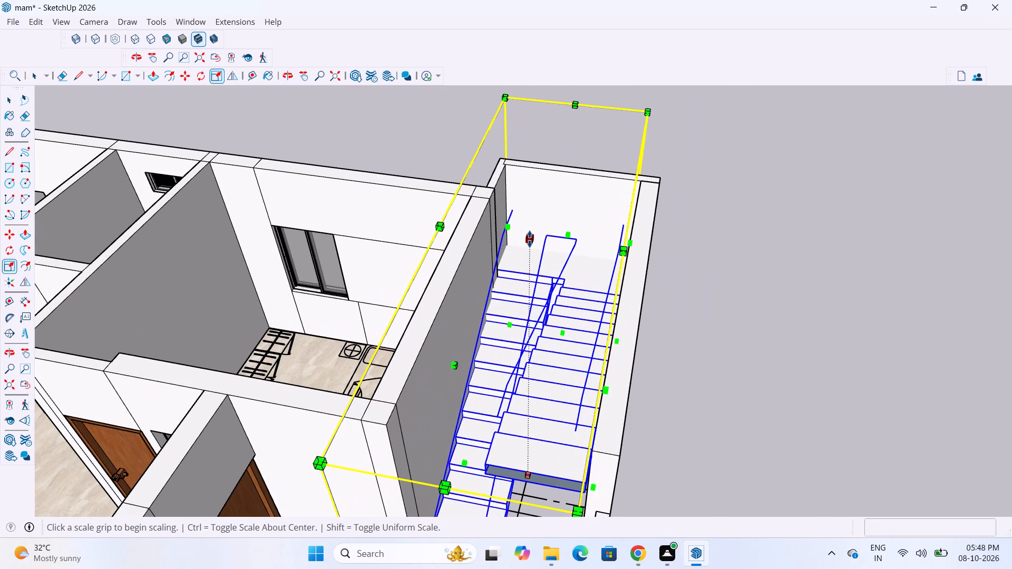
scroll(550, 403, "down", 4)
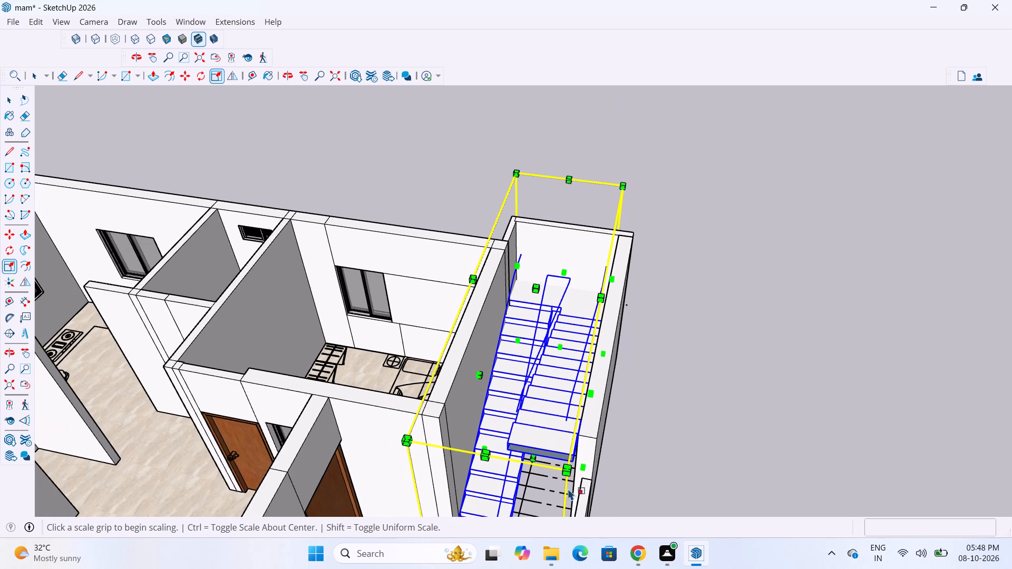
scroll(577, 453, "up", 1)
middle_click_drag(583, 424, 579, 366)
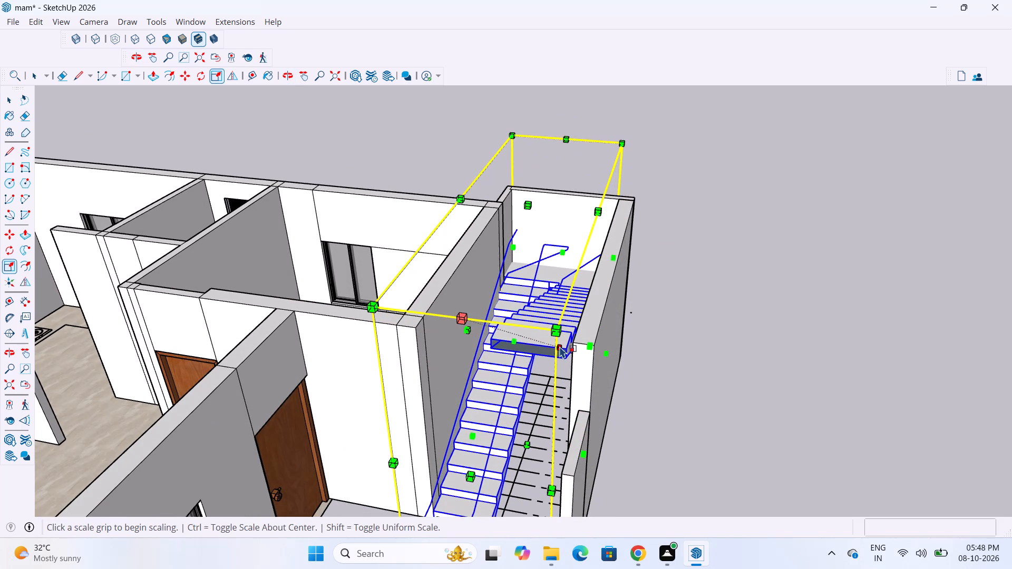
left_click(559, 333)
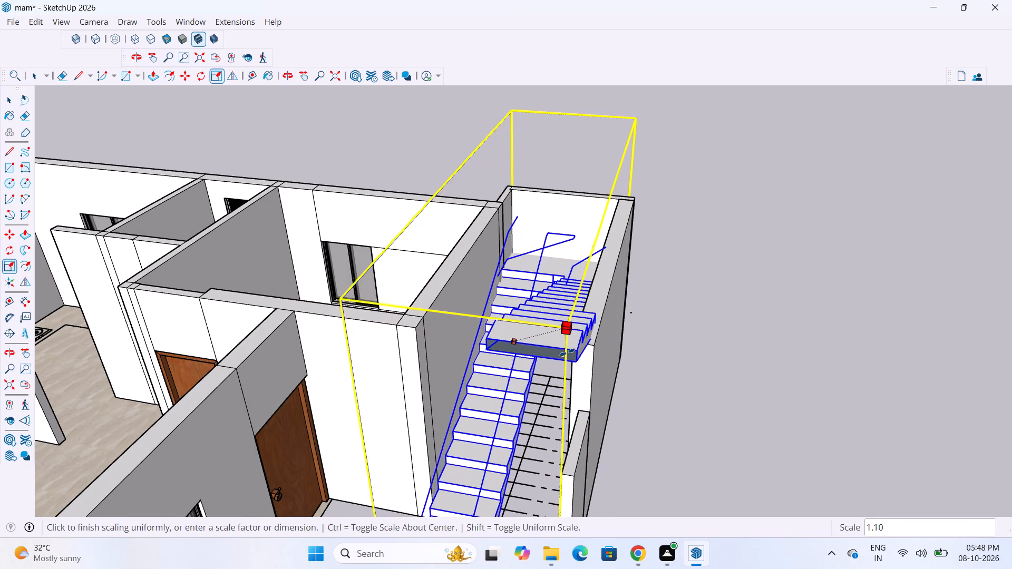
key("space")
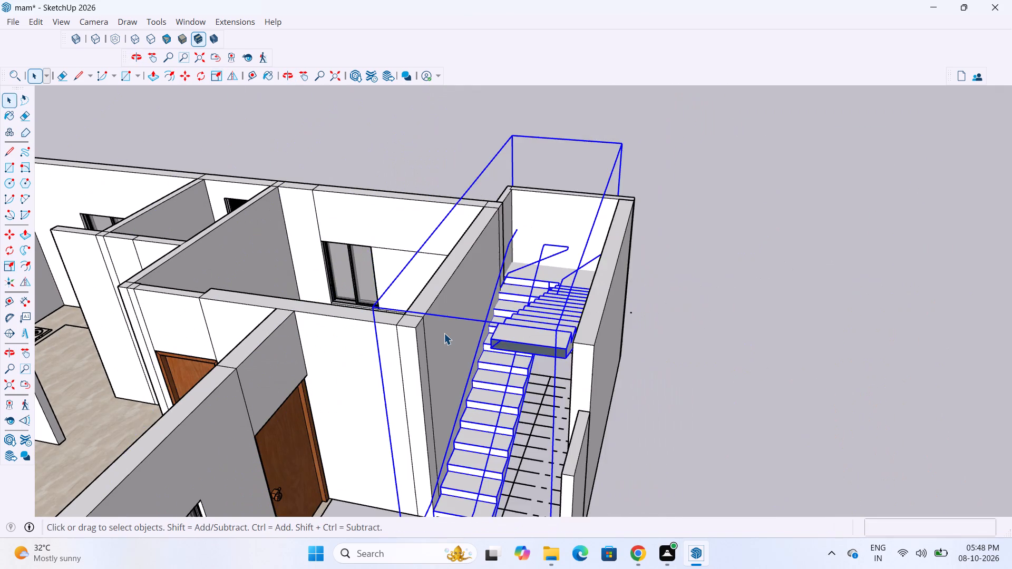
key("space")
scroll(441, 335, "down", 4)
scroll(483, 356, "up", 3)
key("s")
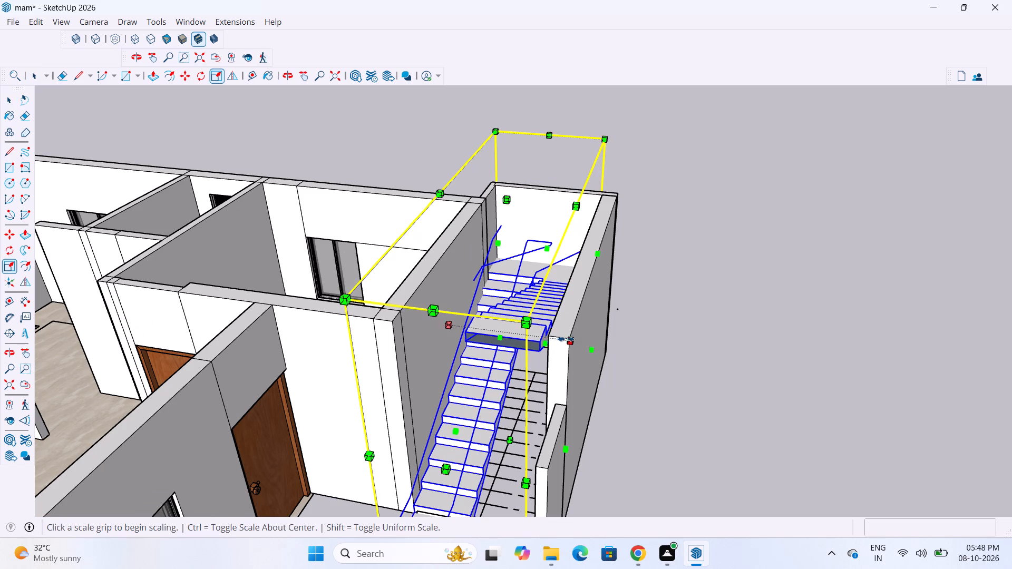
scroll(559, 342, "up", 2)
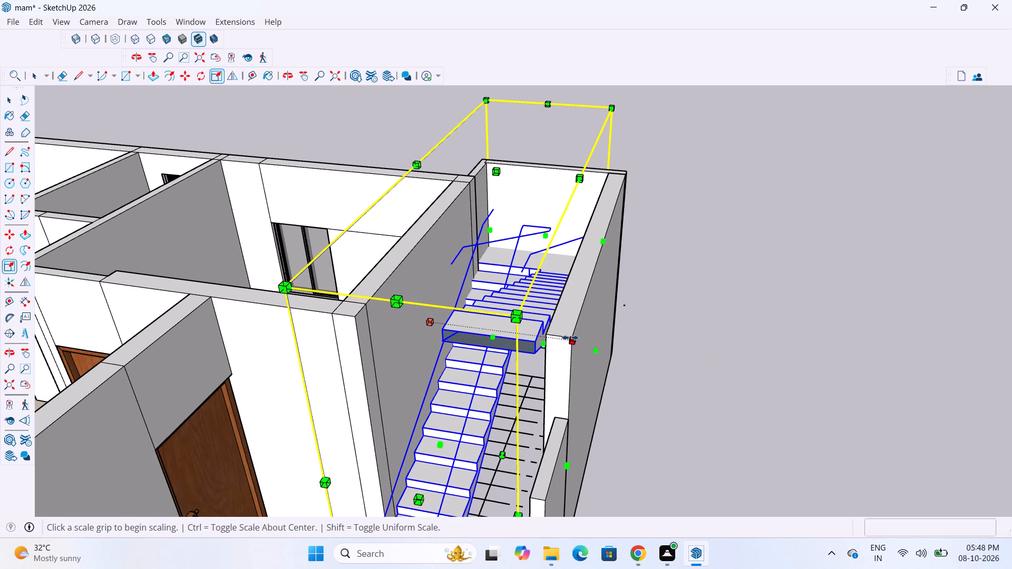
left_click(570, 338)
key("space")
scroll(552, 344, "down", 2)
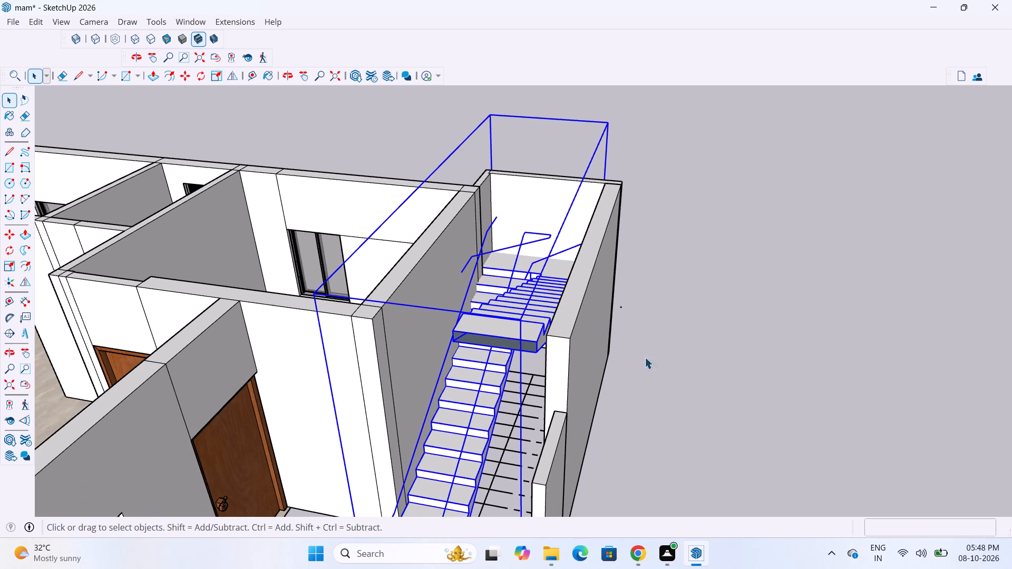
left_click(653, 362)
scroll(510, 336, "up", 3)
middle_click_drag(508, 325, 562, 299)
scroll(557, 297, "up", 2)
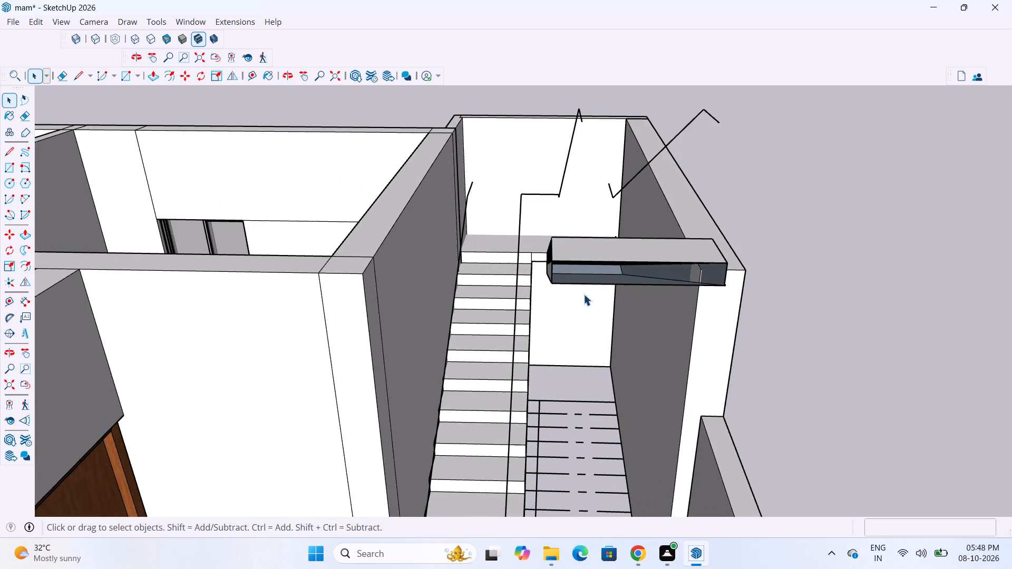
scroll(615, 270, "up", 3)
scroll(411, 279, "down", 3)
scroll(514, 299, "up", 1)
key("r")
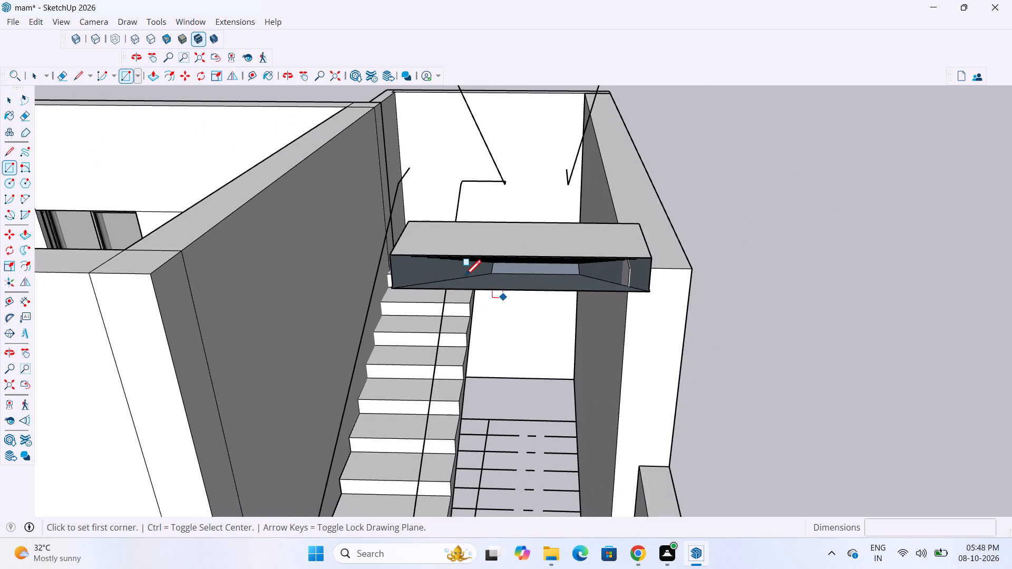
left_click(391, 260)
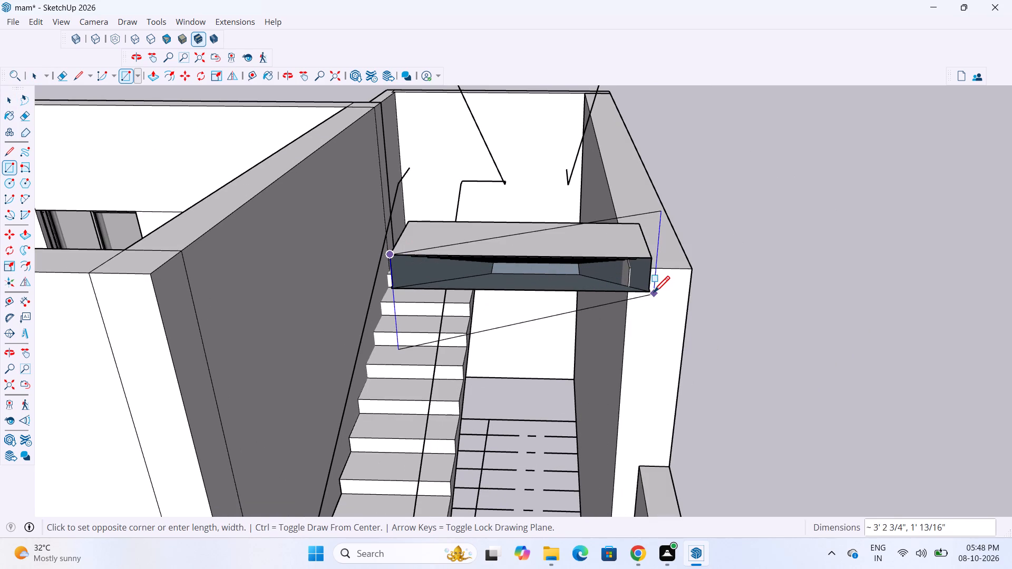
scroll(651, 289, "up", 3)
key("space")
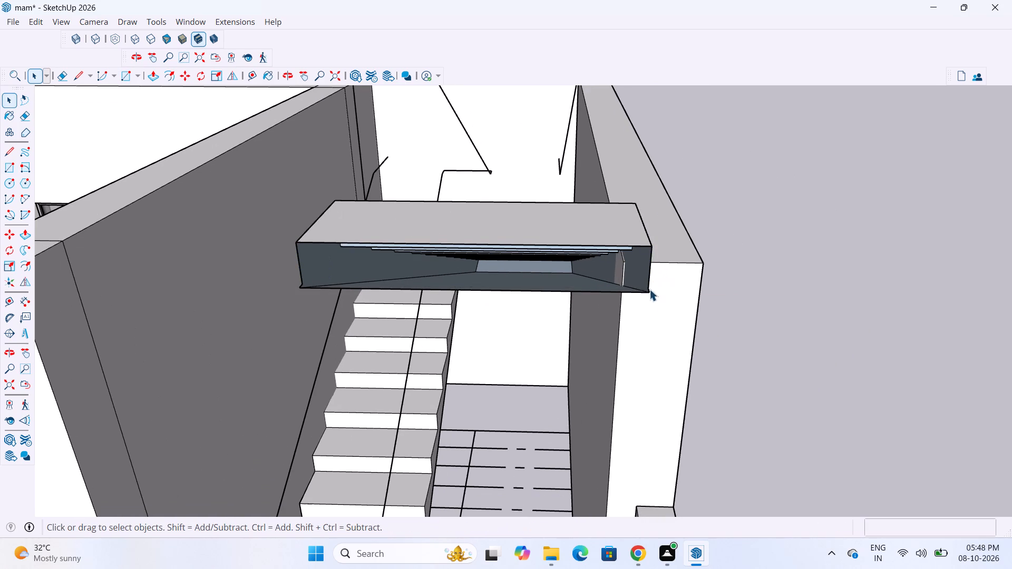
Open the staircase group and close the upper flight's open end with a rectangle about 2' 6 3/4" by 4".
double_click(643, 284)
key("r")
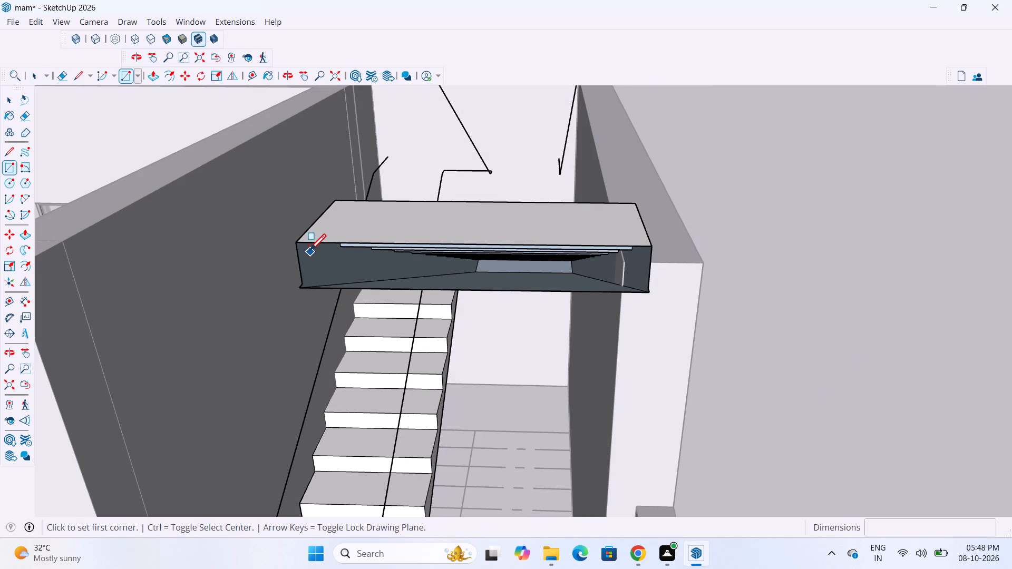
left_click(299, 248)
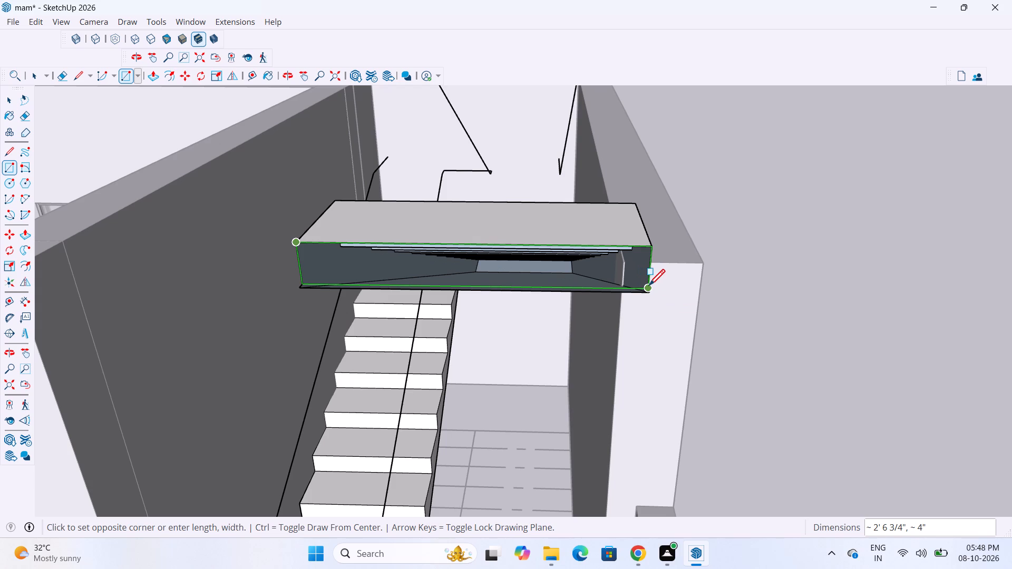
left_click(649, 288)
scroll(648, 301, "up", 9)
scroll(690, 278, "down", 3)
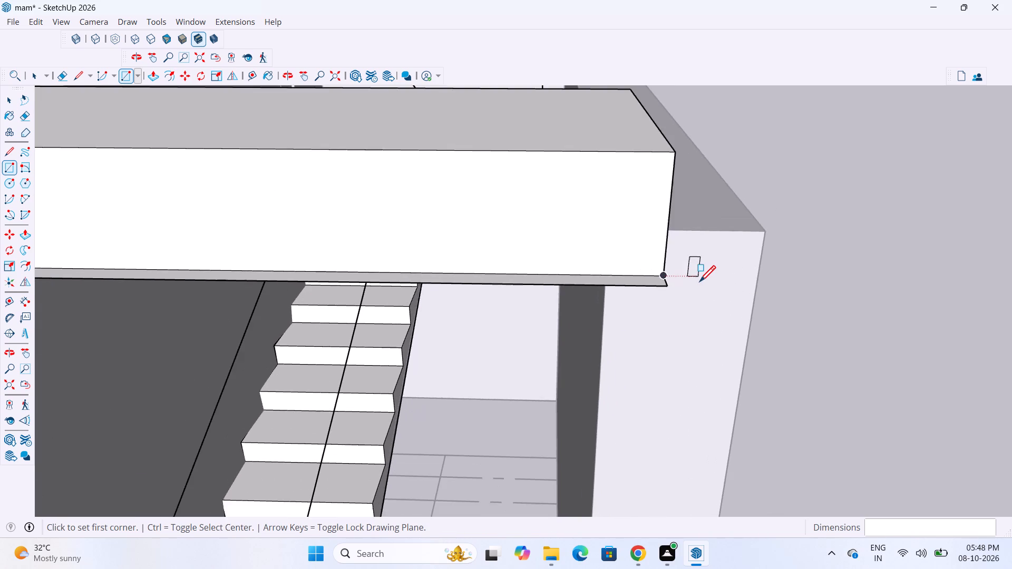
Inspect the strip closing the upper flight's open end, and leave the staircase group.
scroll(699, 283, "down", 2)
middle_click_drag(699, 283, 561, 322)
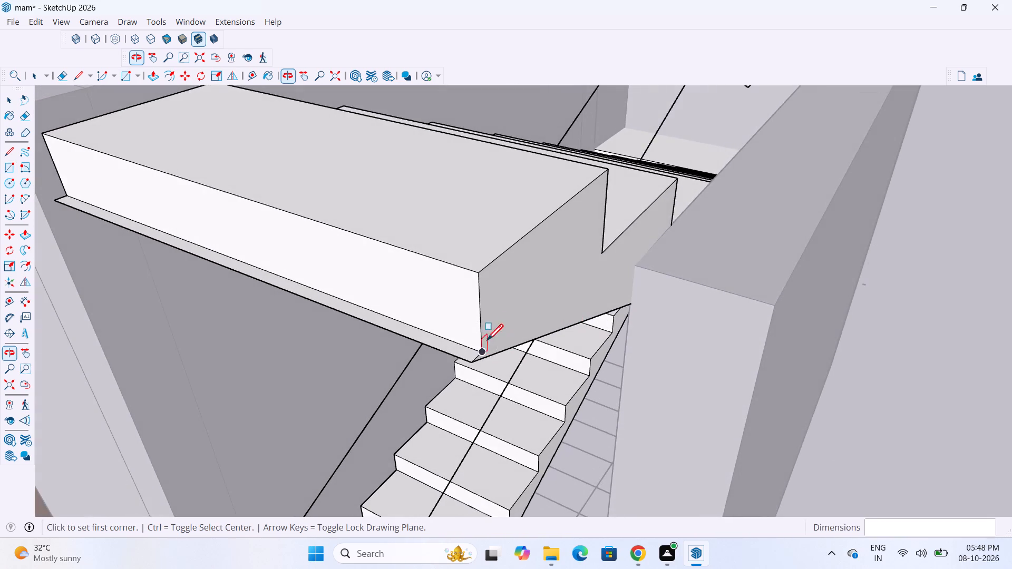
scroll(482, 356, "up", 5)
key("space")
left_click(458, 351)
scroll(458, 351, "up", 2)
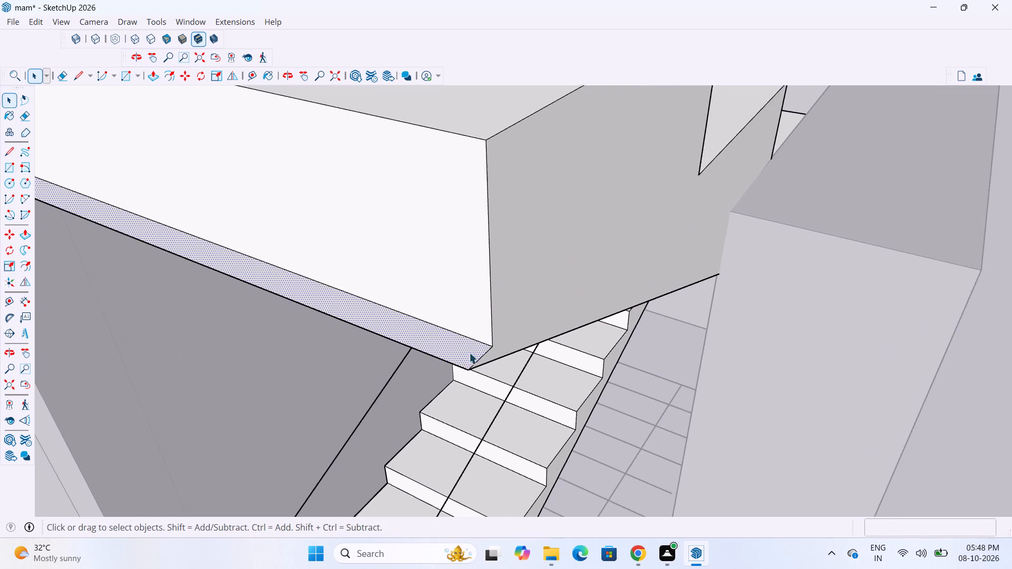
scroll(469, 352, "up", 8)
scroll(608, 292, "down", 9)
scroll(497, 368, "up", 3)
scroll(563, 310, "down", 10)
left_click(820, 278)
Examine how both staircase flights sit between the house wall and the outer enclosure wall.
scroll(540, 352, "up", 5)
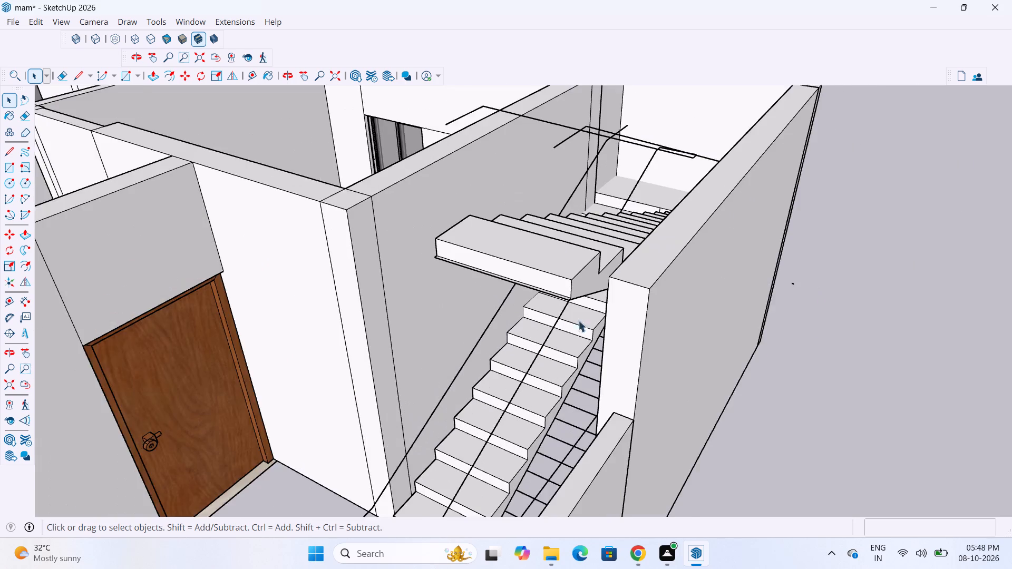
scroll(578, 320, "up", 5)
middle_click_drag(586, 286, 648, 305)
scroll(515, 293, "down", 9)
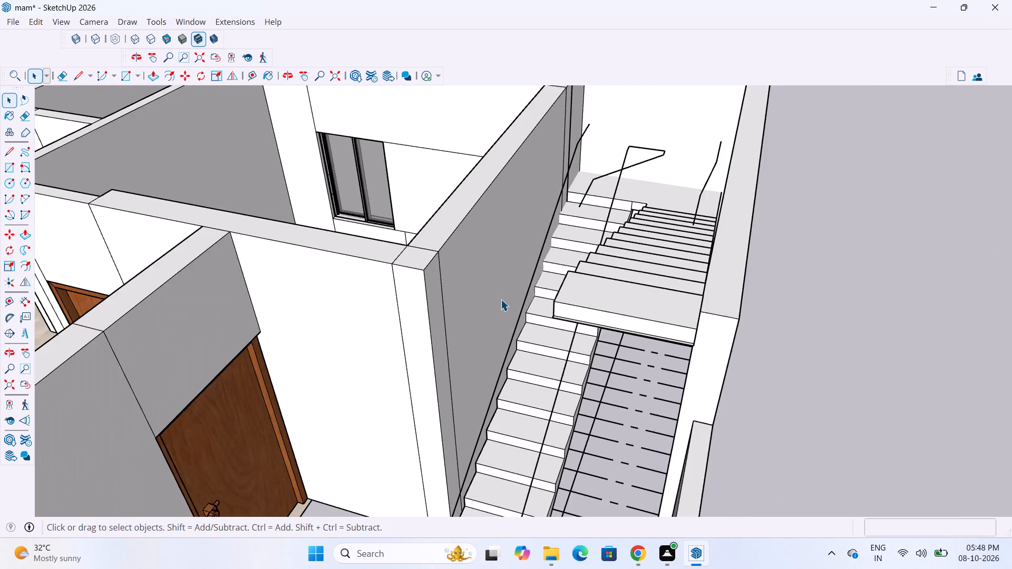
scroll(501, 299, "down", 6)
scroll(589, 303, "down", 6)
left_click(771, 353)
scroll(492, 495, "up", 7)
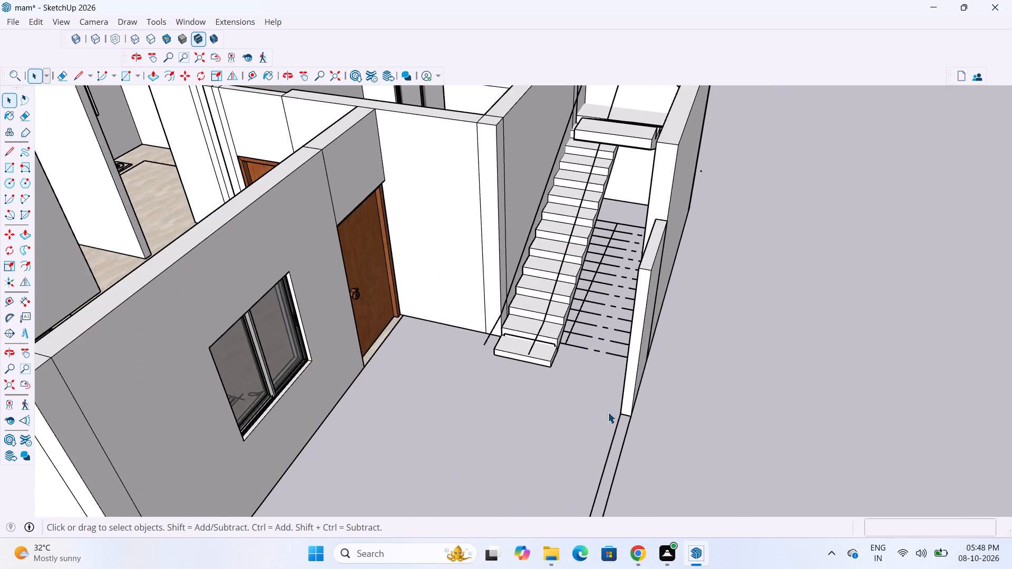
middle_click_drag(610, 415, 585, 517)
scroll(585, 517, "down", 1)
scroll(621, 207, "up", 4)
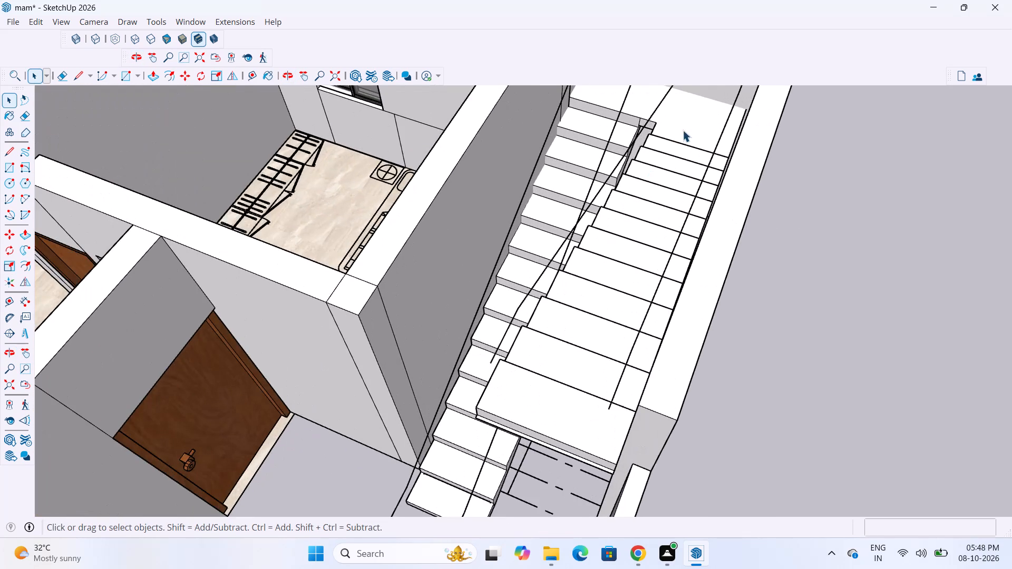
Move the staircase group about 2 1/16" so its protruding landing edge is pulled back into the enclosure's end wall.
left_click(683, 130)
scroll(607, 382, "down", 10)
middle_click_drag(716, 268, 330, 268)
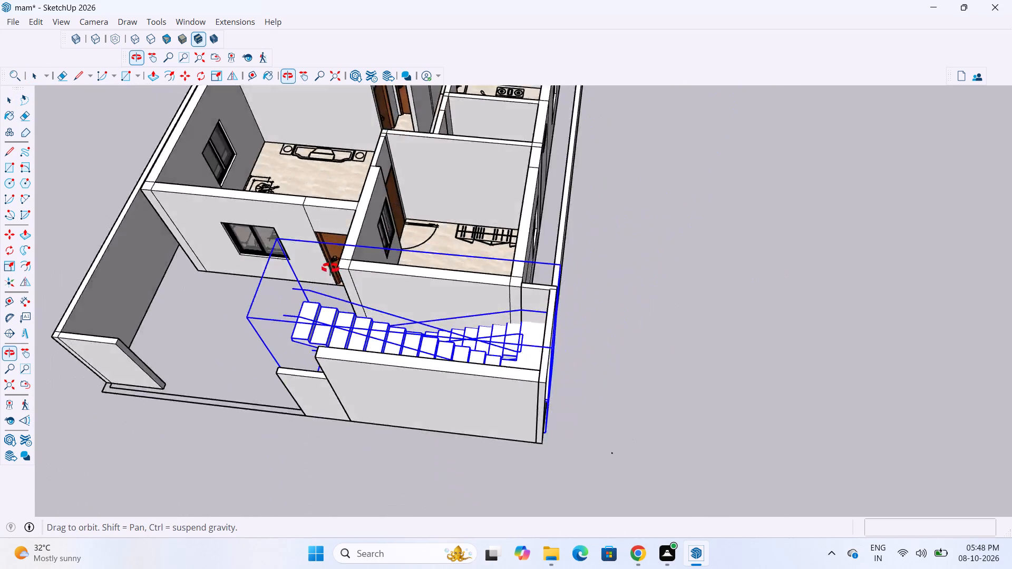
middle_click_drag(330, 268, 283, 270)
scroll(477, 407, "up", 7)
middle_click_drag(533, 376, 437, 342)
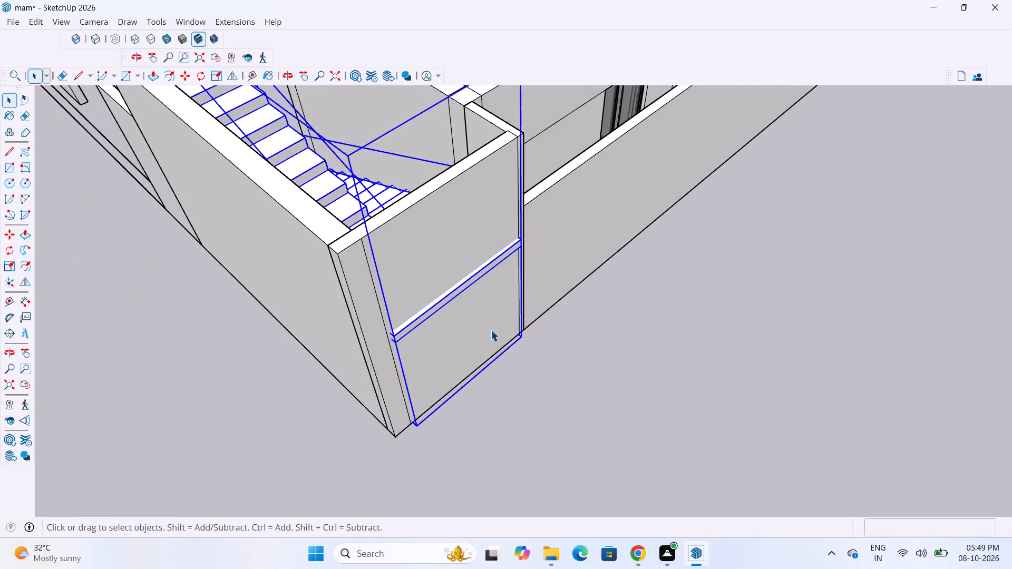
scroll(501, 319, "up", 3)
left_click(561, 446)
scroll(520, 244, "up", 2)
key("m")
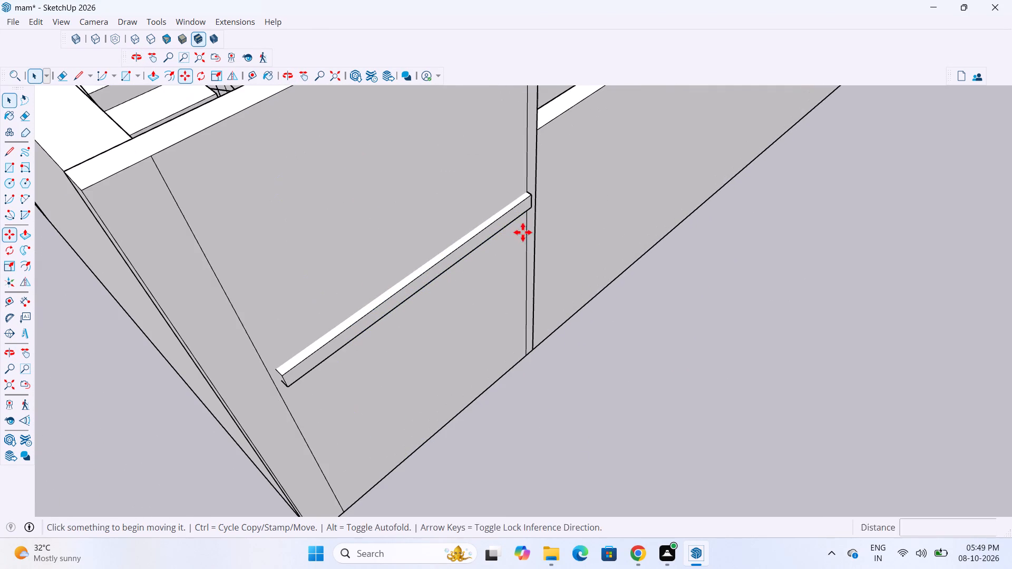
scroll(281, 400, "up", 7)
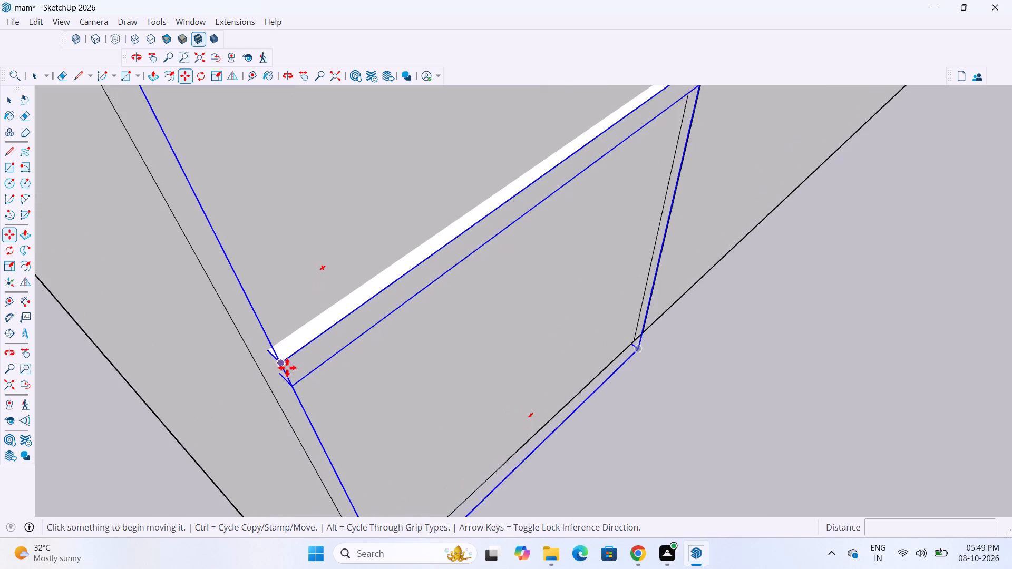
left_click(283, 362)
left_click(269, 354)
scroll(380, 430, "down", 2)
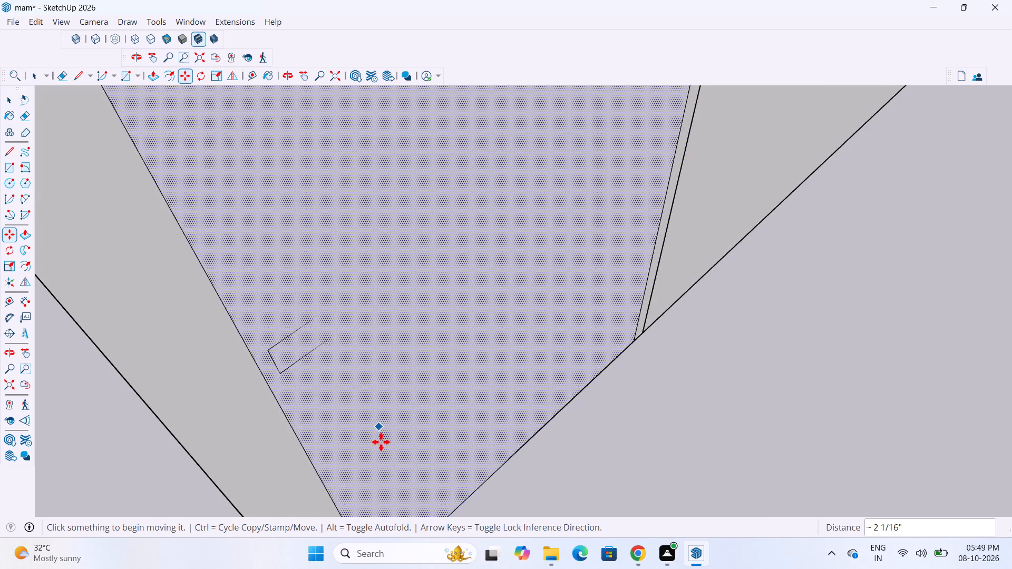
scroll(381, 442, "down", 10)
middle_click_drag(405, 439, 567, 400)
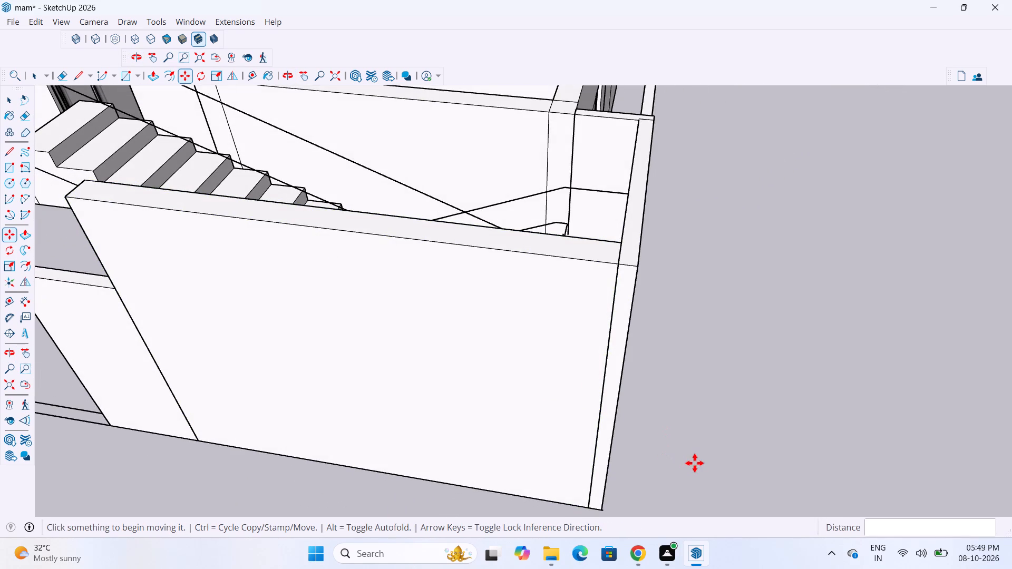
left_click(706, 453)
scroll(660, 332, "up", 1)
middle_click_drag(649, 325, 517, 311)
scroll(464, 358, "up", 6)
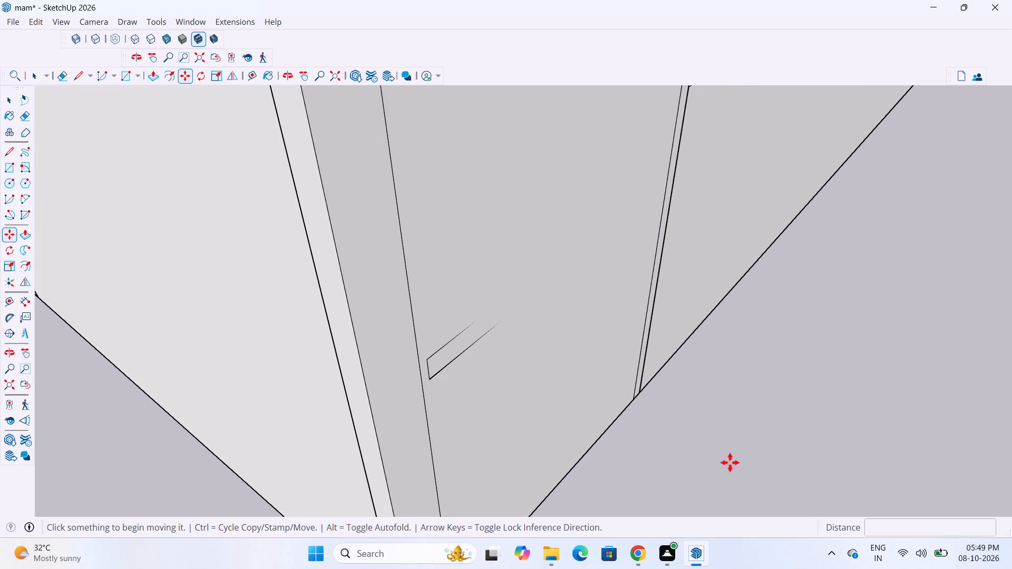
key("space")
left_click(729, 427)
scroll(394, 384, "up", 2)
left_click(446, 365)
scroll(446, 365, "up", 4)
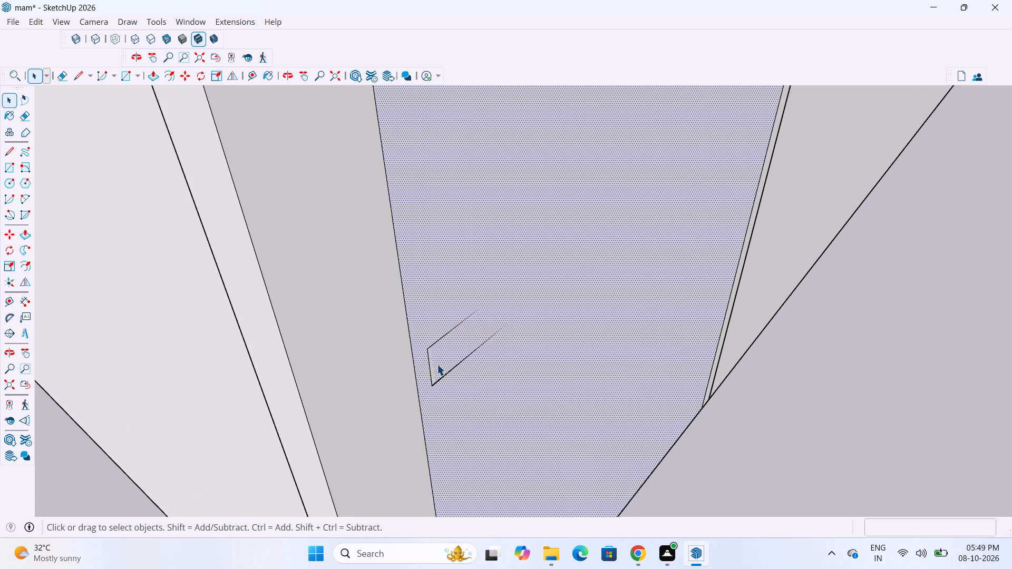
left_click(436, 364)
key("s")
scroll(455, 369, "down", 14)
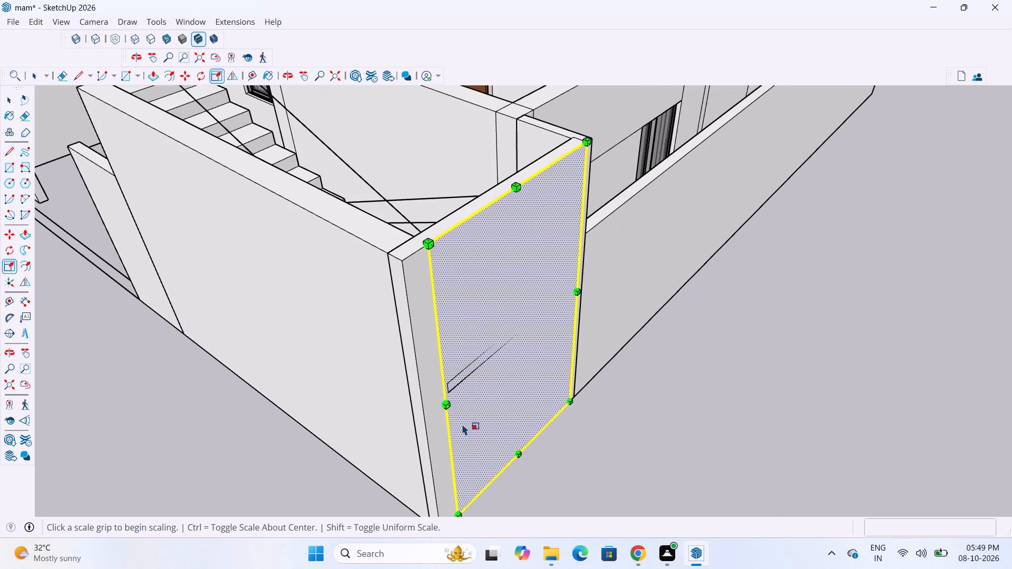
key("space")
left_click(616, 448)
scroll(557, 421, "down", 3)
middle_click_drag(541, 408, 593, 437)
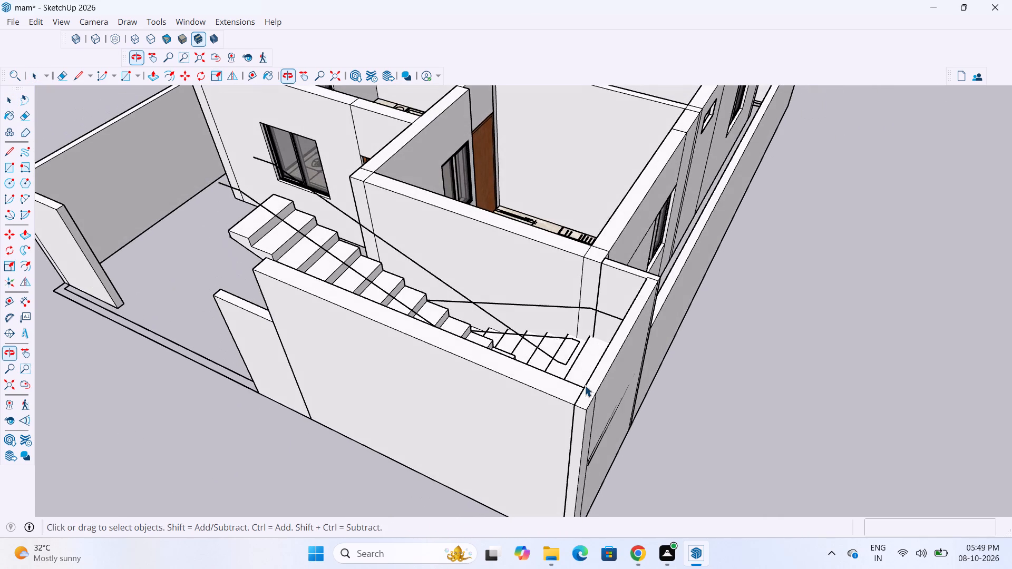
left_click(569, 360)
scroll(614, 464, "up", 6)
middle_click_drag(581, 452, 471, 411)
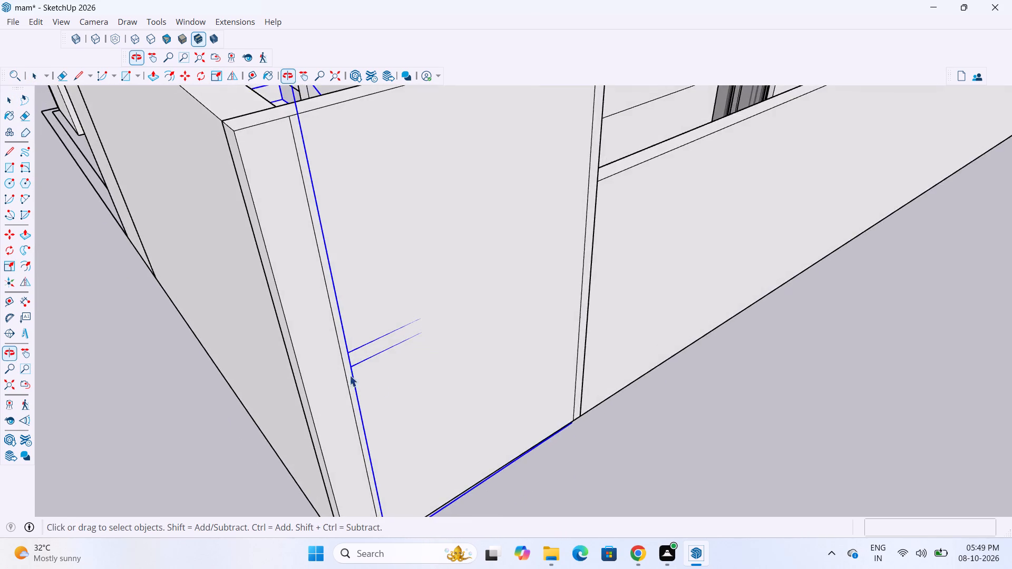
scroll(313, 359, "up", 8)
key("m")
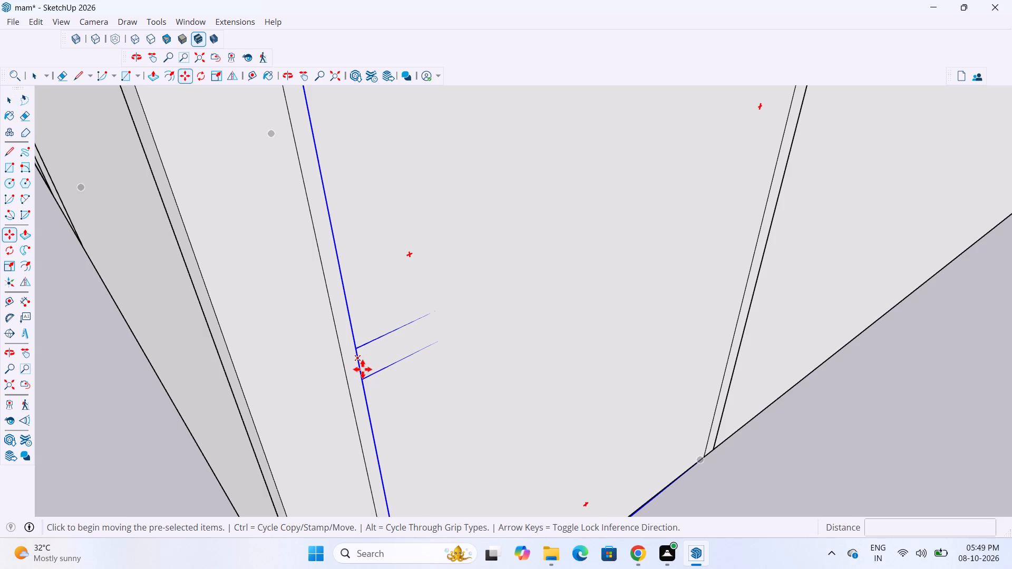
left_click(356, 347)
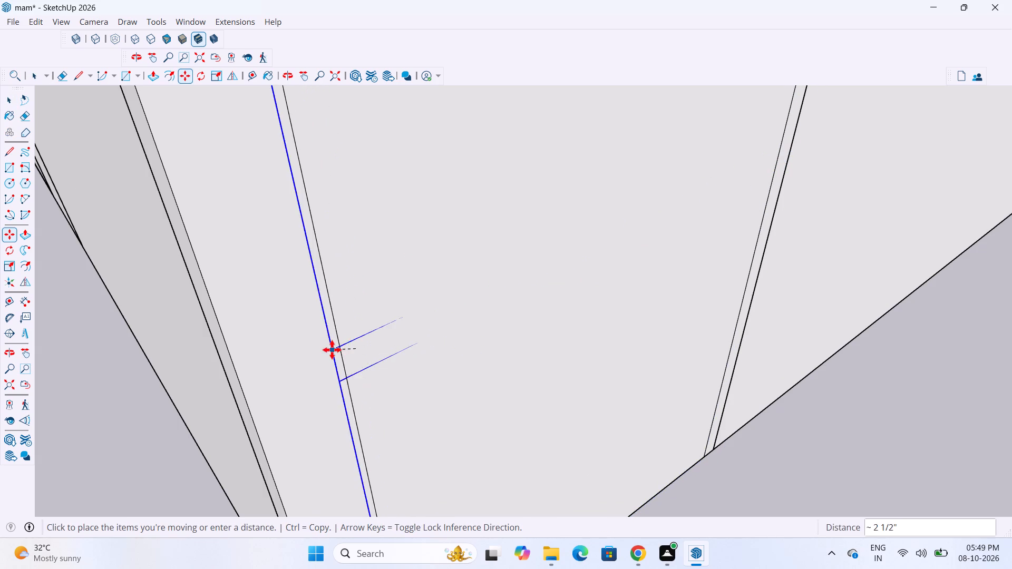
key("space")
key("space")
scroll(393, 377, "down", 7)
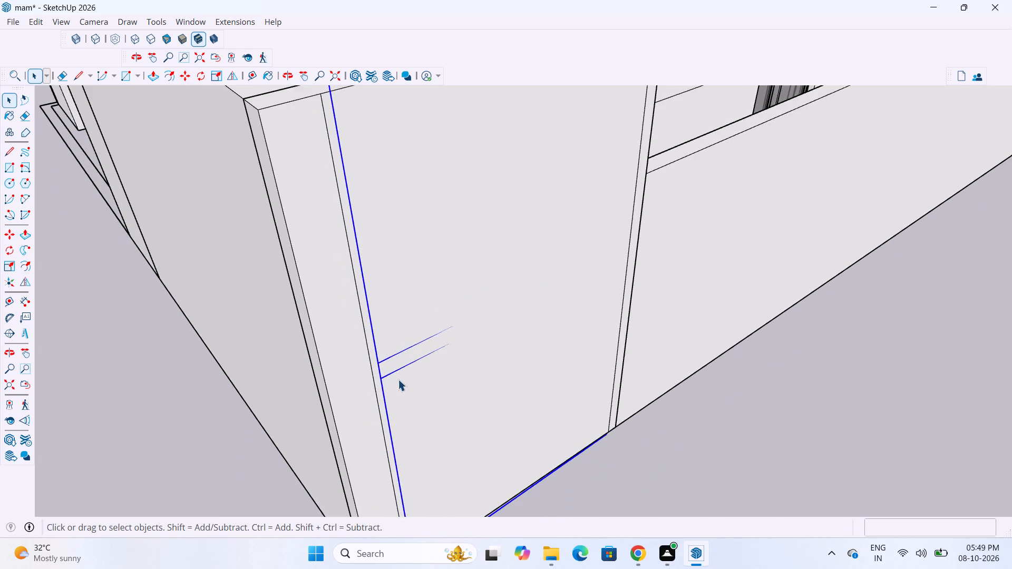
Examine the repositioned staircase's lower and upper flights and their clearance to the house wall and enclosure wall.
middle_click_drag(400, 379, 441, 390)
scroll(443, 399, "down", 4)
middle_click_drag(461, 376, 969, 385)
scroll(493, 381, "down", 1)
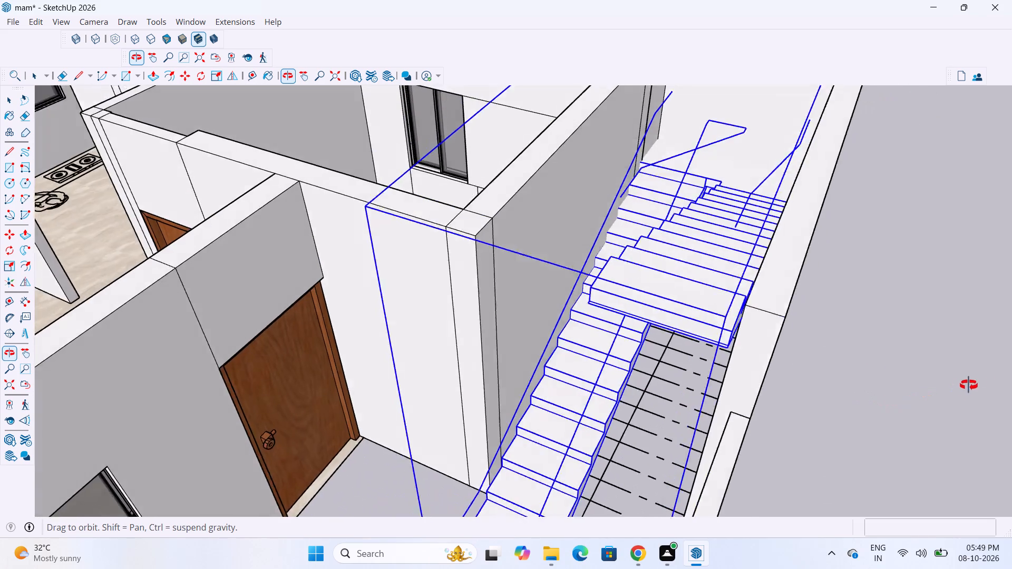
middle_click_drag(969, 385, 981, 378)
scroll(711, 381, "down", 4)
key("space")
left_click(799, 407)
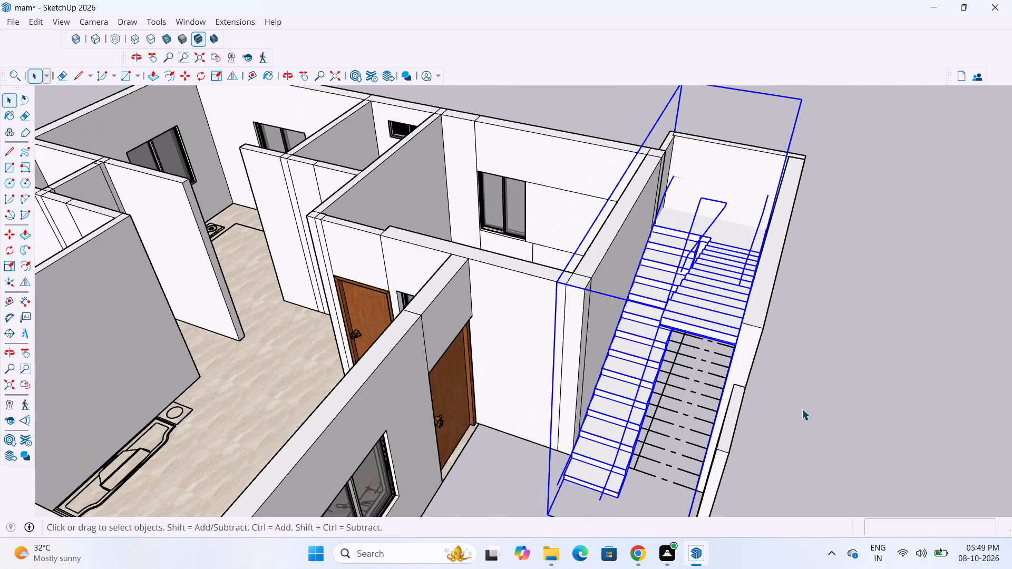
scroll(789, 416, "up", 4)
middle_click_drag(760, 388, 768, 390)
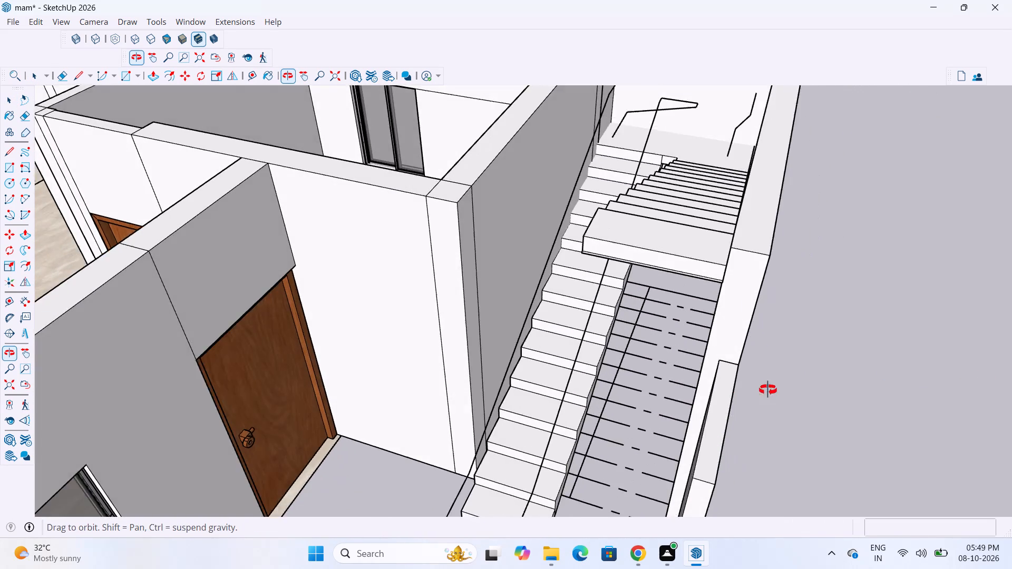
middle_click_drag(768, 390, 767, 390)
scroll(519, 430, "up", 6)
scroll(532, 394, "down", 5)
middle_click_drag(533, 398, 575, 417)
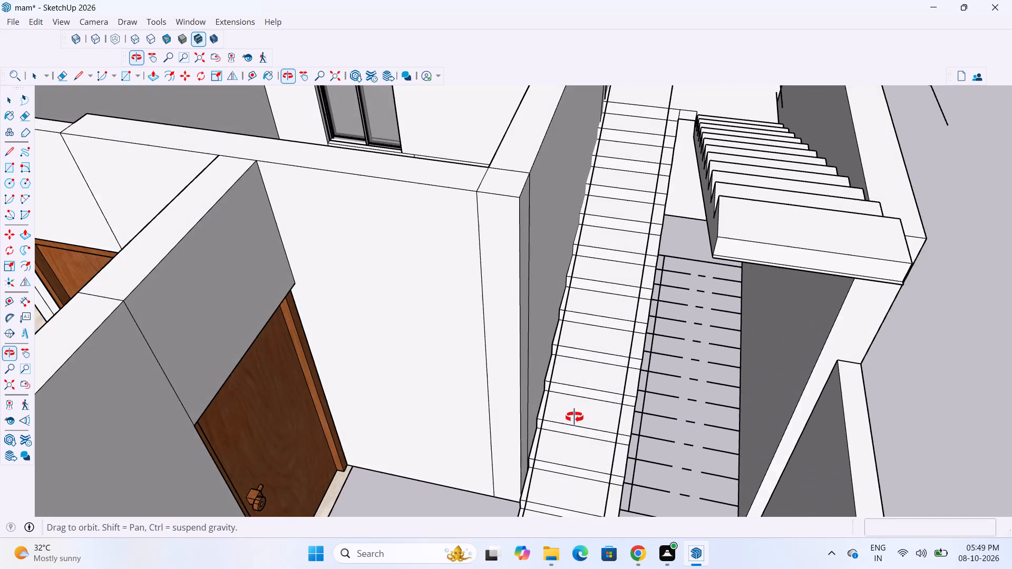
middle_click_drag(575, 417, 553, 412)
scroll(637, 201, "up", 3)
scroll(726, 177, "down", 4)
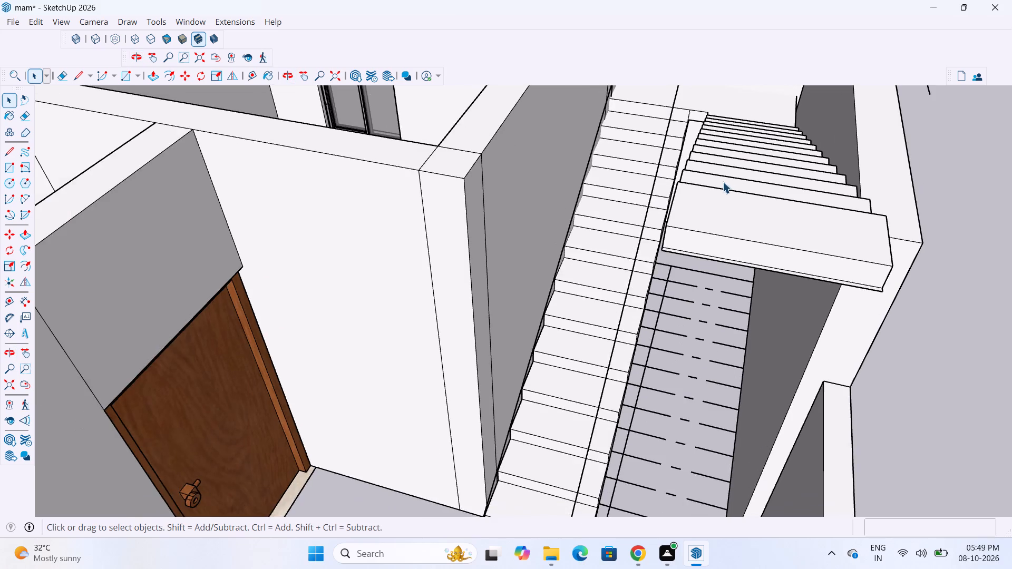
scroll(723, 182, "down", 11)
scroll(688, 287, "up", 8)
Examine the staircase enclosure, front boundary walls and entrance from outside, checking where the upper flight ends near the front door.
middle_click_drag(699, 244, 599, 223)
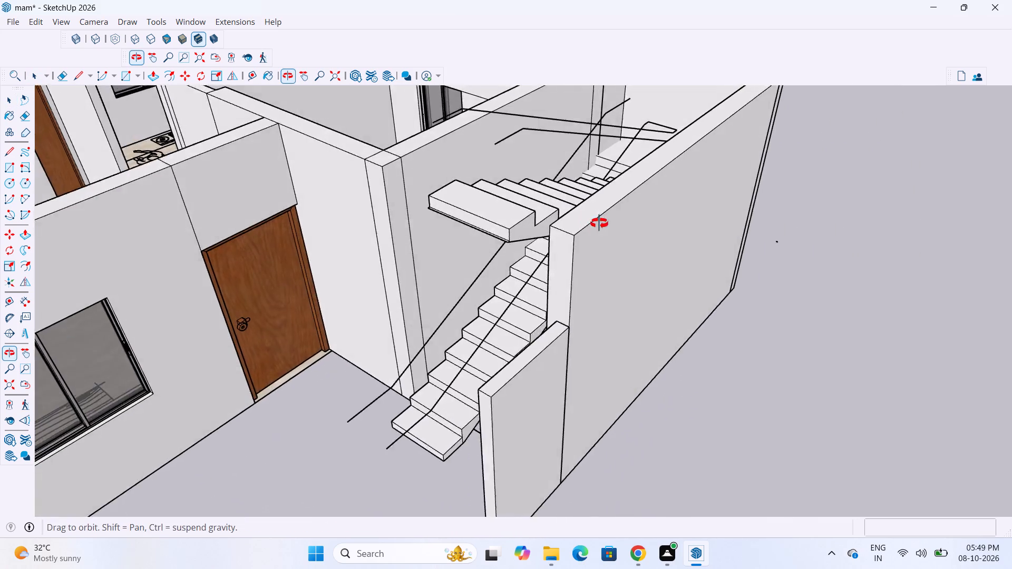
middle_click_drag(599, 223, 502, 221)
scroll(508, 223, "down", 8)
scroll(488, 224, "up", 3)
middle_click_drag(476, 203, 435, 192)
scroll(397, 194, "up", 3)
scroll(413, 181, "down", 7)
middle_click_drag(482, 211, 461, 198)
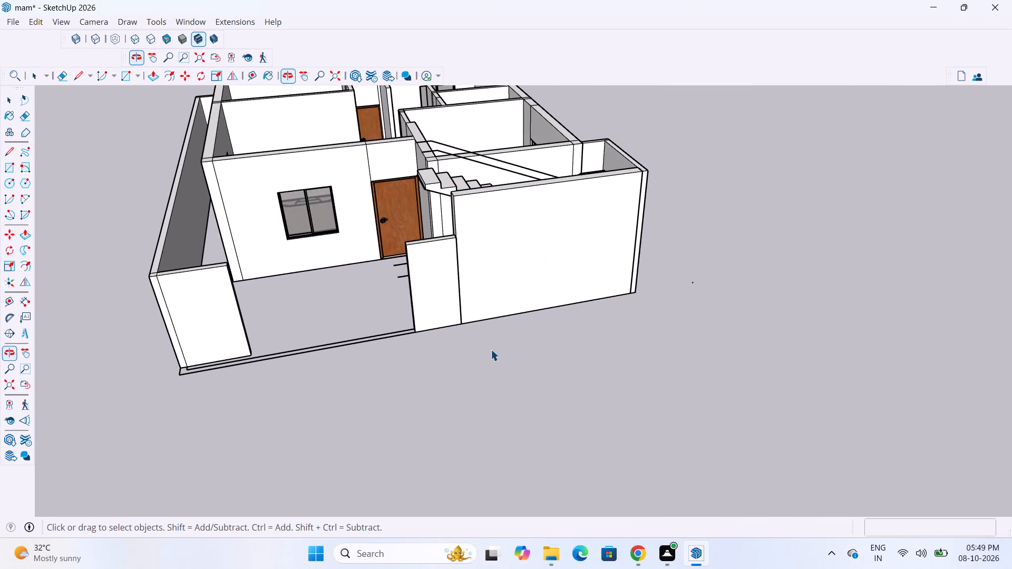
left_click(493, 395)
scroll(189, 289, "up", 6)
middle_click_drag(508, 320, 396, 365)
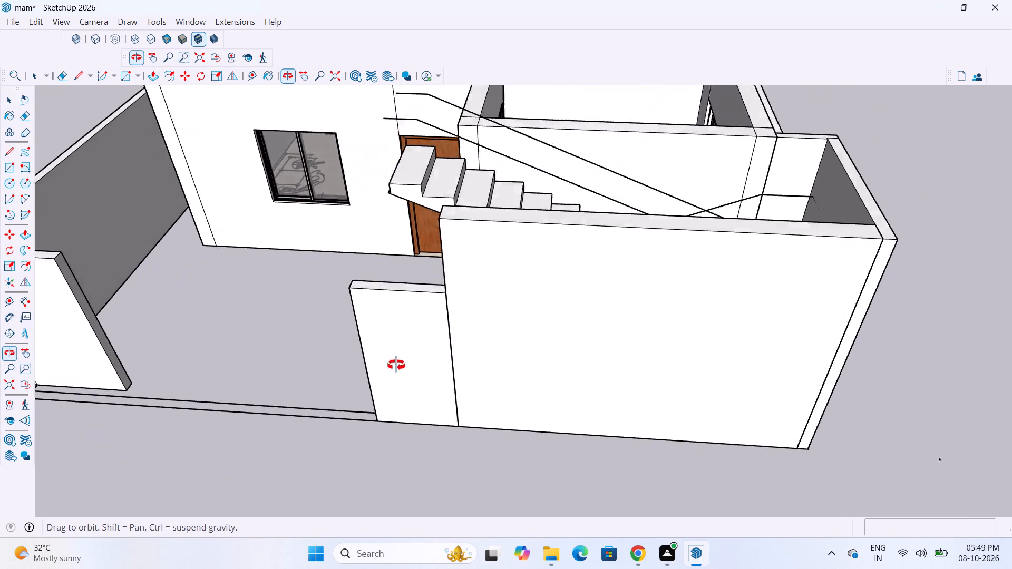
middle_click_drag(396, 365, 396, 366)
scroll(450, 293, "down", 3)
middle_click_drag(432, 298, 463, 301)
scroll(464, 325, "up", 3)
middle_click_drag(472, 326, 491, 318)
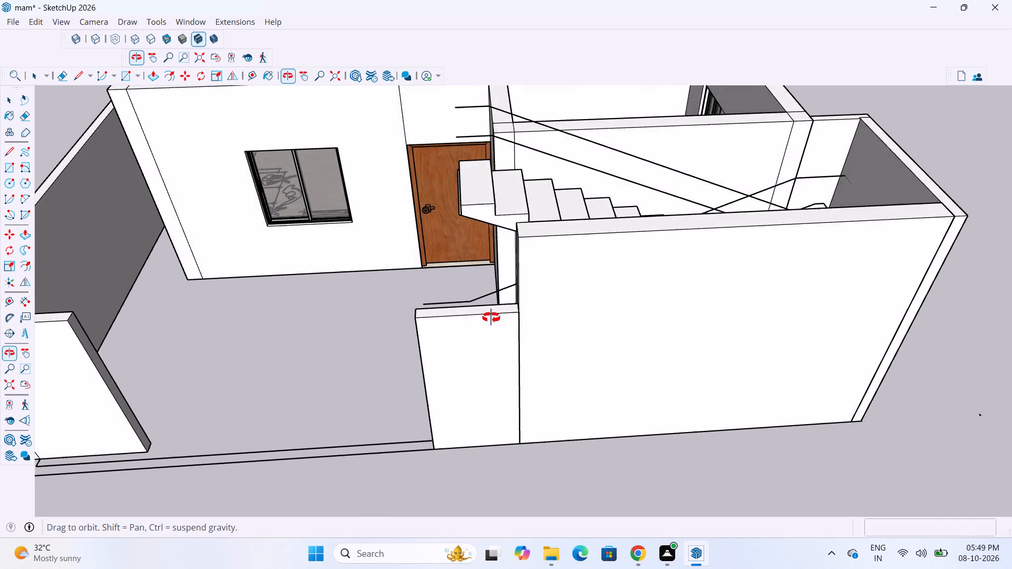
middle_click_drag(491, 318, 503, 317)
scroll(608, 409, "down", 4)
scroll(549, 346, "up", 4)
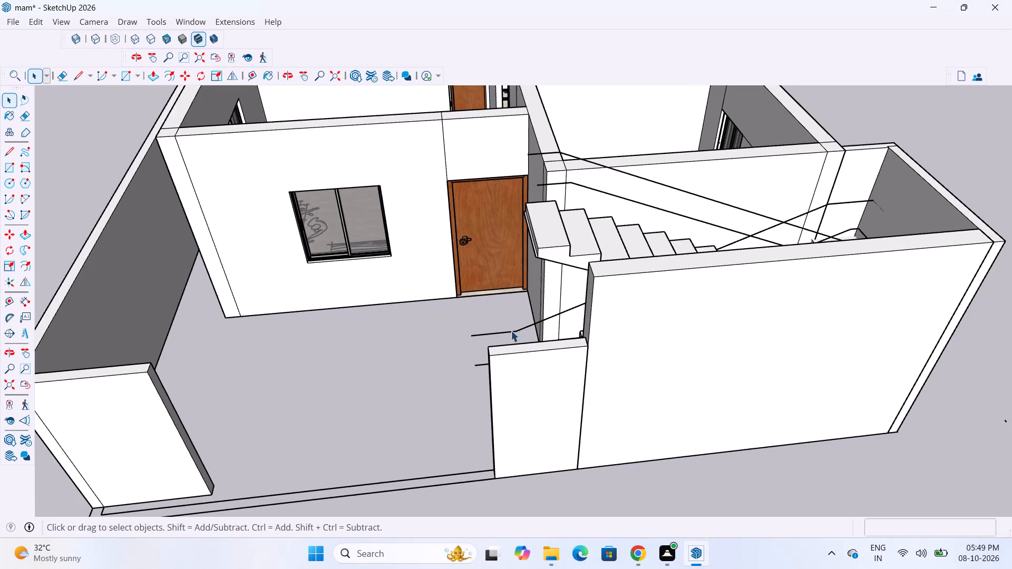
scroll(511, 330, "up", 2)
scroll(656, 364, "down", 9)
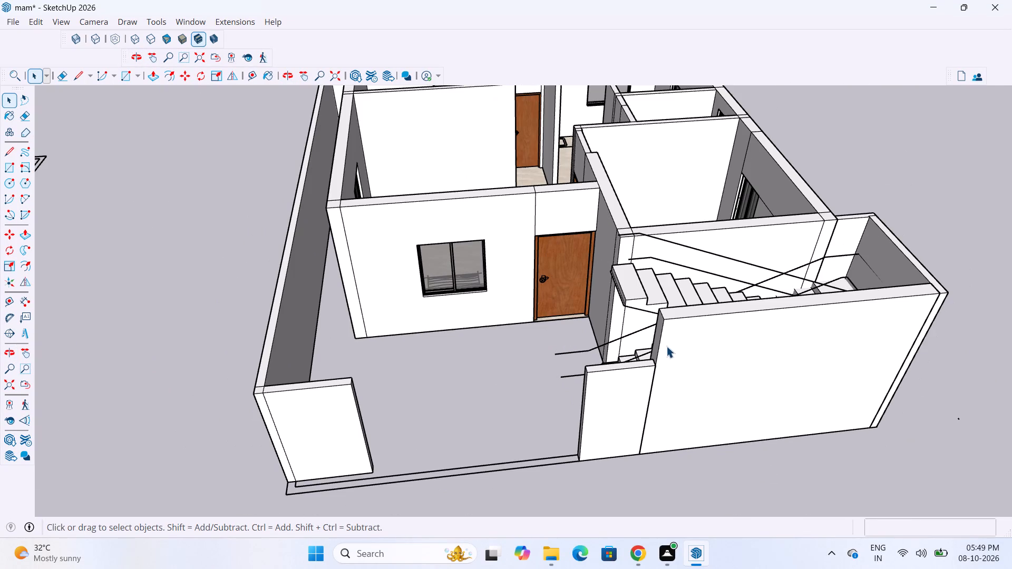
scroll(656, 346, "up", 8)
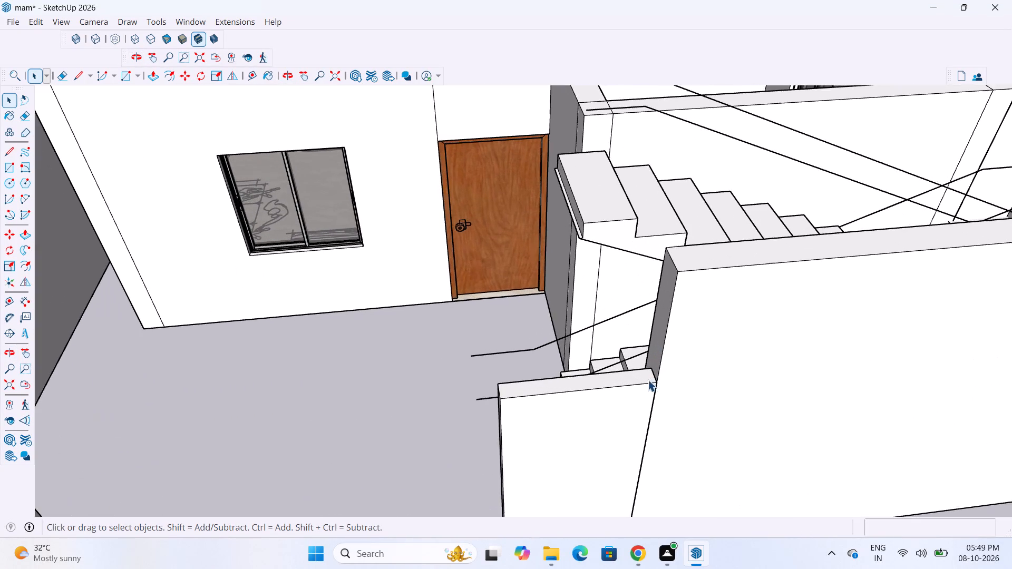
middle_click_drag(618, 379, 537, 367)
scroll(546, 367, "down", 1)
scroll(859, 330, "down", 8)
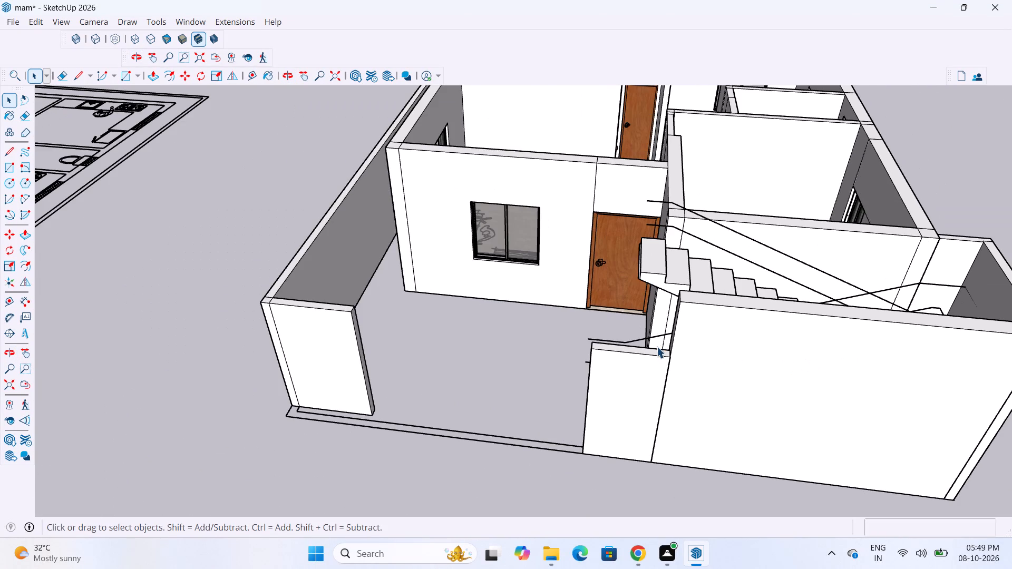
scroll(625, 353, "down", 2)
middle_click_drag(627, 336, 652, 301)
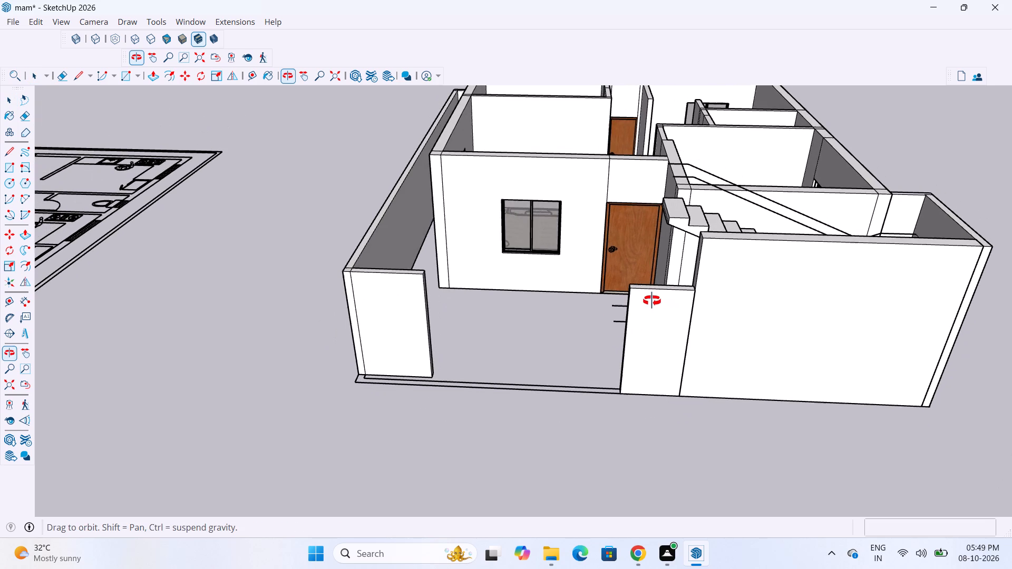
middle_click_drag(652, 301, 639, 302)
scroll(678, 242, "up", 2)
scroll(537, 297, "down", 8)
scroll(673, 296, "up", 3)
middle_click_drag(684, 300, 577, 333)
scroll(592, 328, "up", 7)
middle_click_drag(600, 317, 606, 313)
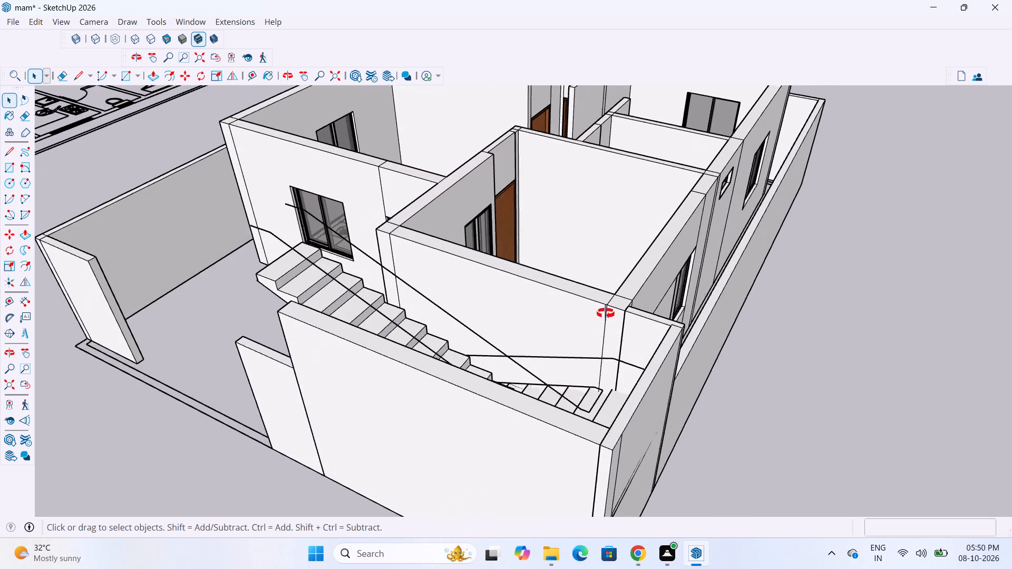
Examine the whole house from the front, checking how the short front boundary wall beside the entrance sits against the plan outline.
middle_click_drag(606, 313, 621, 311)
scroll(551, 285, "down", 9)
scroll(557, 354, "up", 4)
scroll(554, 307, "down", 9)
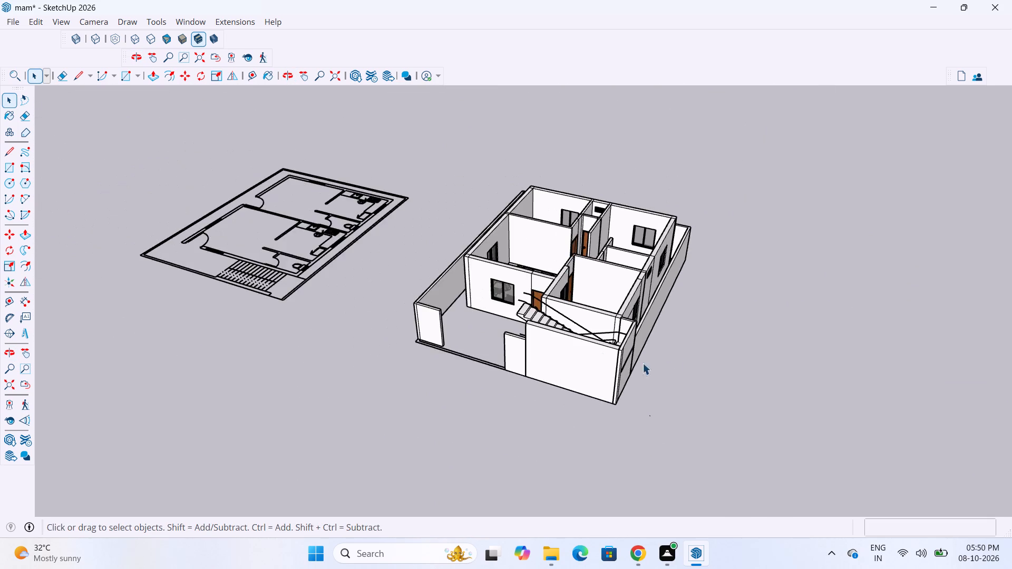
middle_click_drag(592, 345, 657, 338)
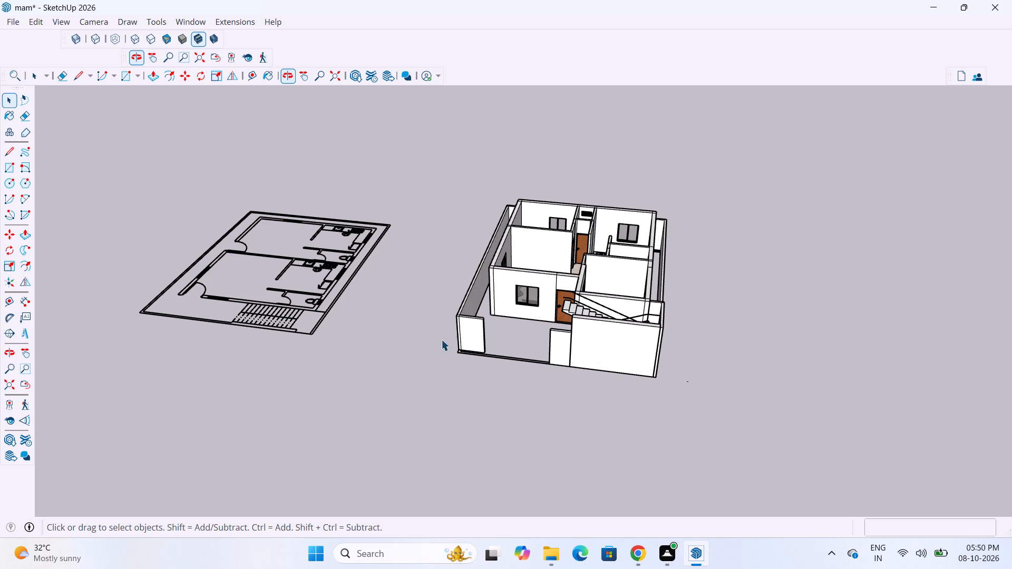
scroll(530, 360, "down", 4)
scroll(584, 303, "up", 10)
scroll(587, 269, "down", 4)
scroll(611, 307, "down", 4)
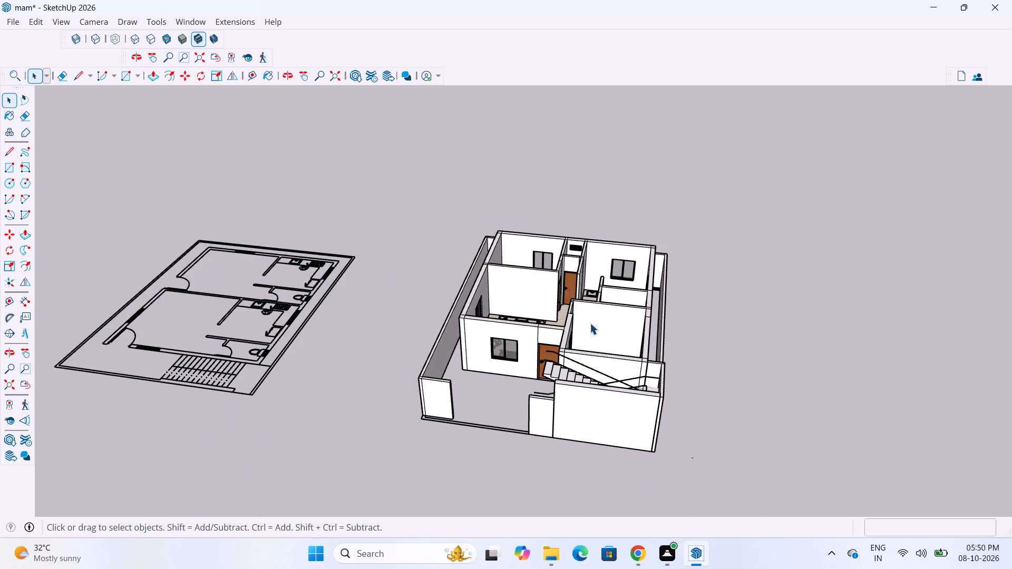
scroll(453, 408, "up", 7)
middle_click_drag(459, 379, 492, 388)
scroll(492, 388, "down", 1)
scroll(696, 437, "up", 3)
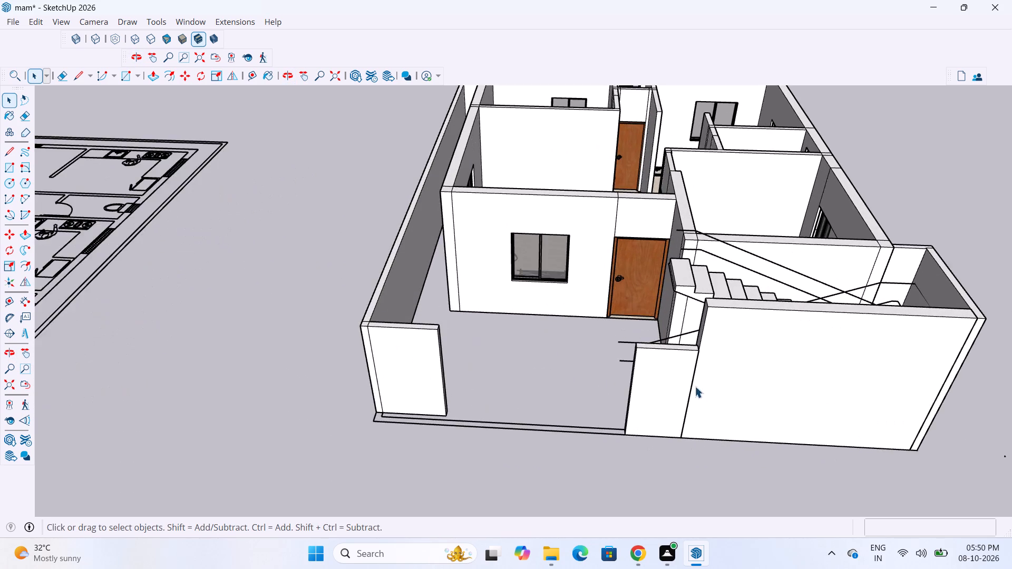
scroll(607, 377, "up", 2)
scroll(412, 416, "up", 2)
middle_click_drag(418, 415, 458, 448)
scroll(446, 458, "down", 4)
middle_click_drag(433, 487, 340, 482)
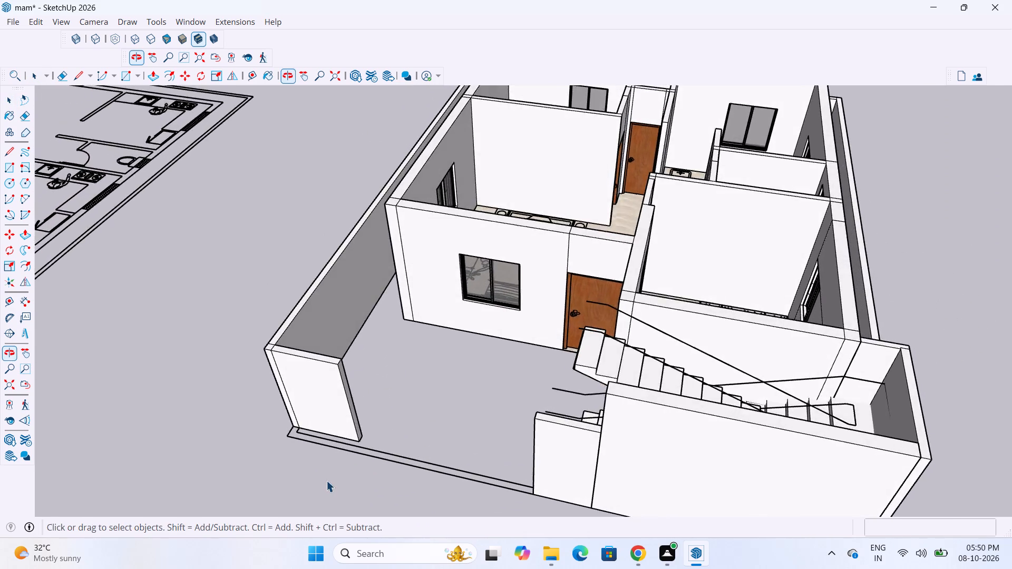
scroll(329, 484, "up", 4)
middle_click_drag(389, 454, 418, 443)
scroll(329, 394, "up", 6)
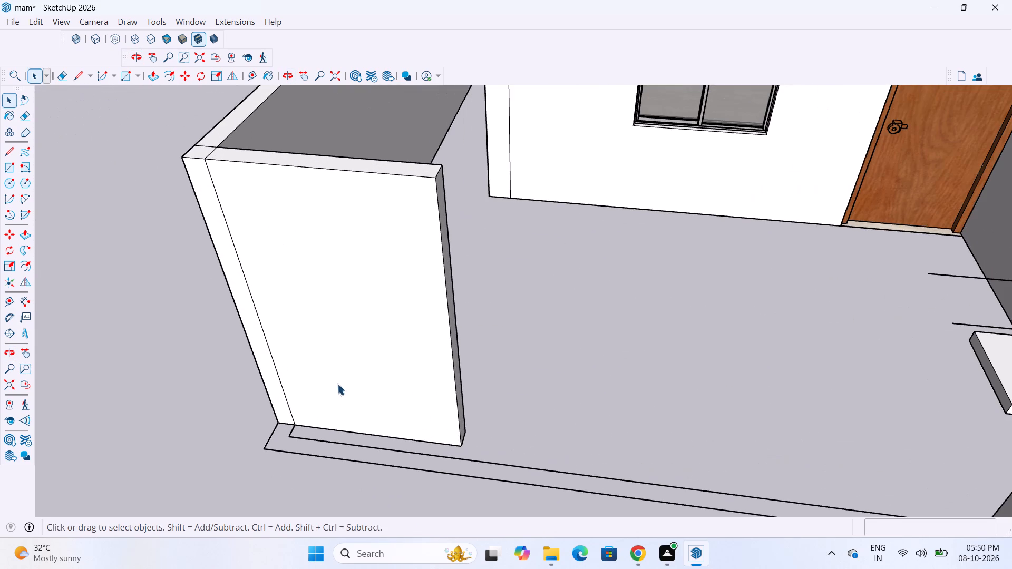
scroll(420, 340, "down", 8)
scroll(410, 313, "up", 2)
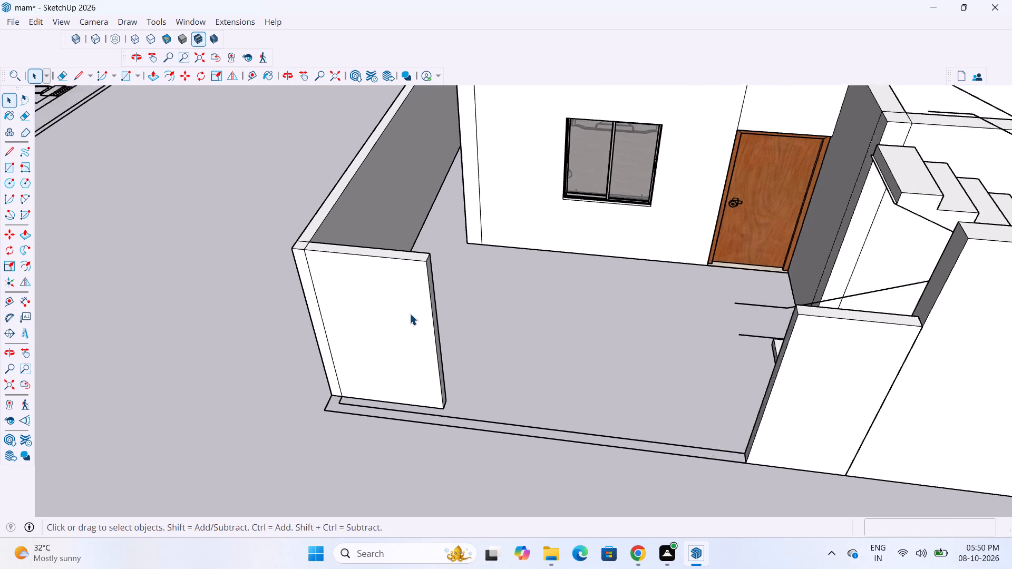
scroll(410, 313, "up", 1)
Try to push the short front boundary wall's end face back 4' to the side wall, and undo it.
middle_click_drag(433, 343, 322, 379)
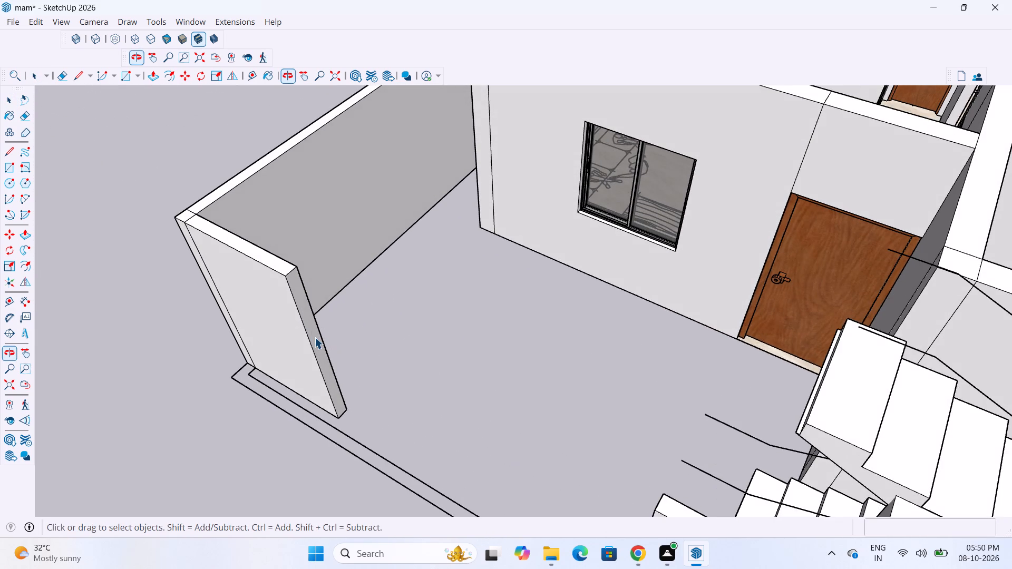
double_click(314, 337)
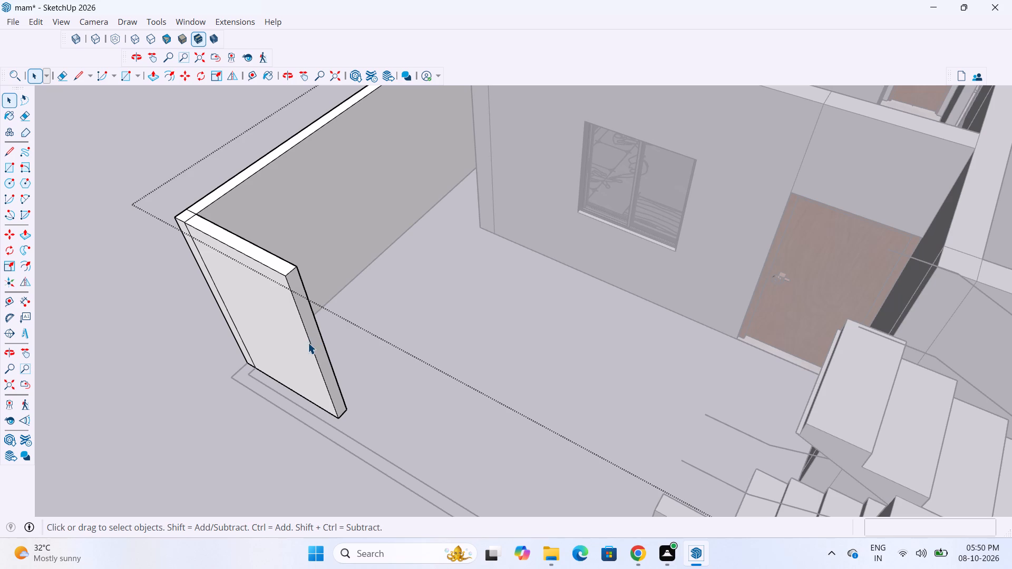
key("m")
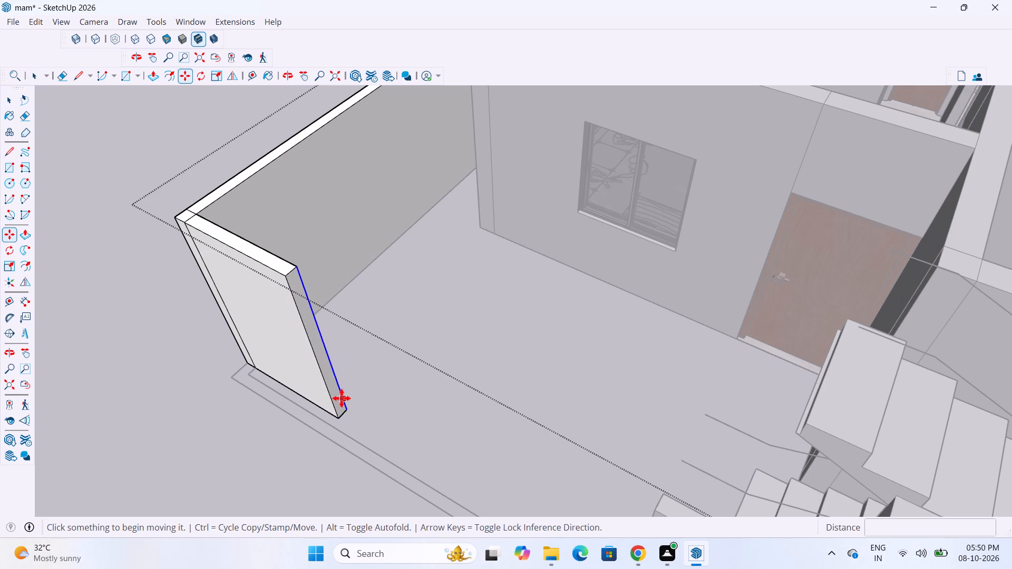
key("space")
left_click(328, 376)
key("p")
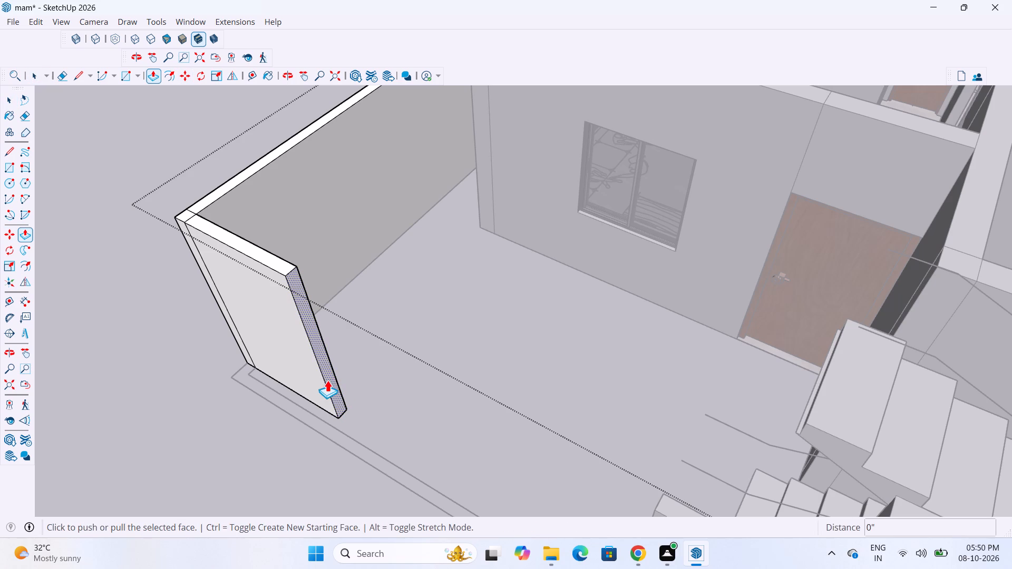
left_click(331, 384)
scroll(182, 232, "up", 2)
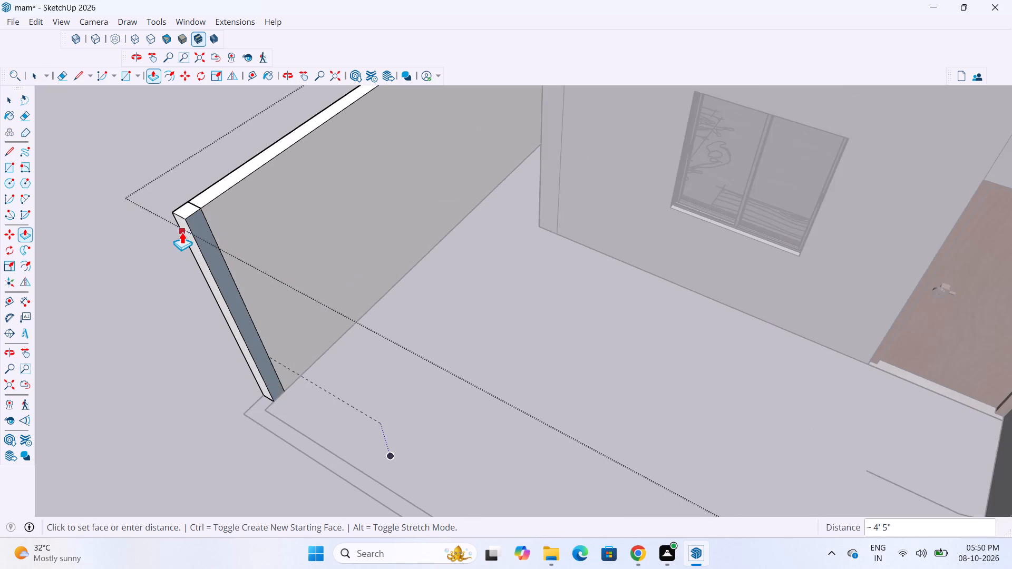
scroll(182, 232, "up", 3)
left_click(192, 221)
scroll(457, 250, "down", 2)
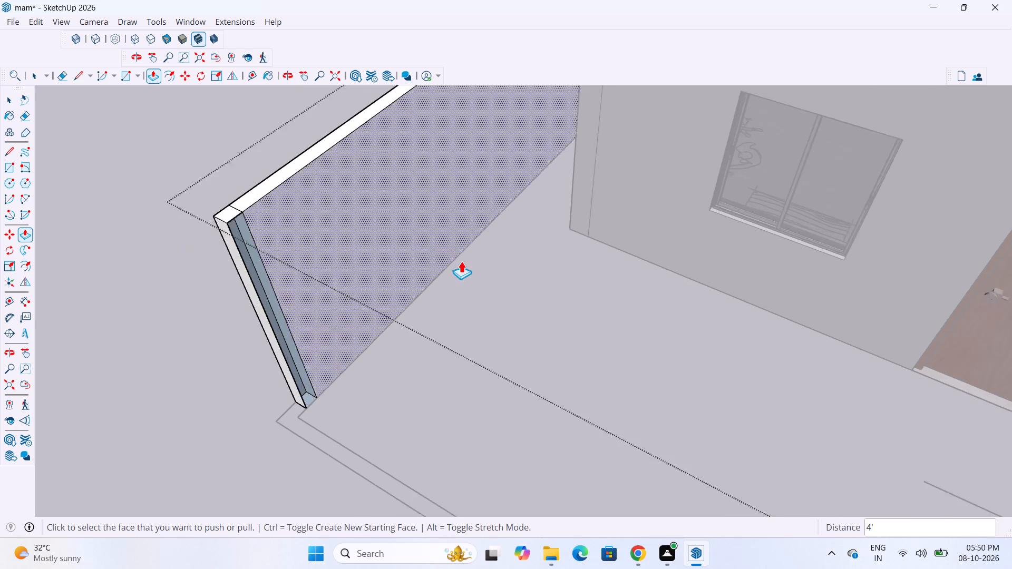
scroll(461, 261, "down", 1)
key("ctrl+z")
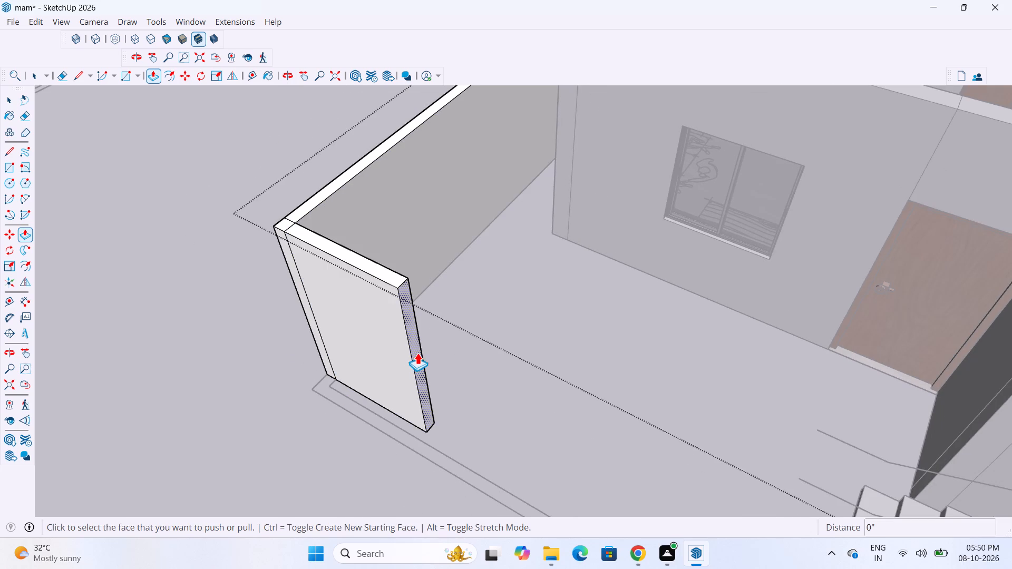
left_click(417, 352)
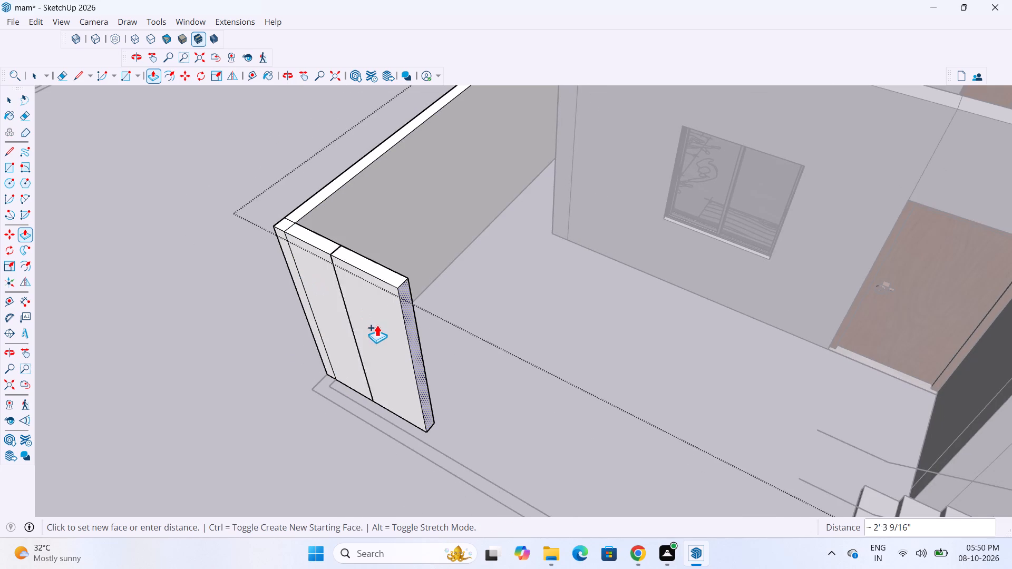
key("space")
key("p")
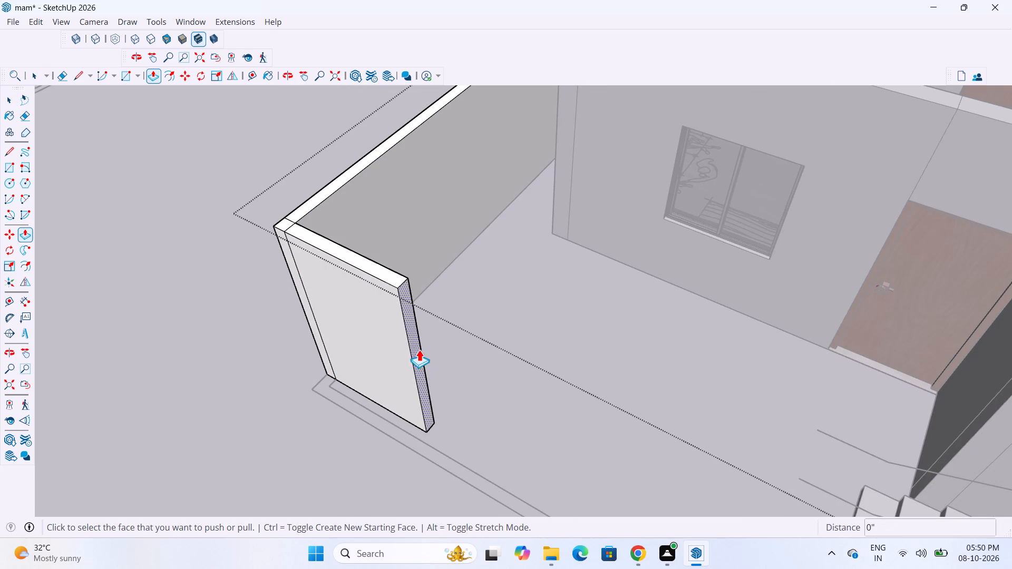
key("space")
Move the short front boundary wall's end face back 4' to the side wall's corner, removing the return.
left_click(420, 367)
key("m")
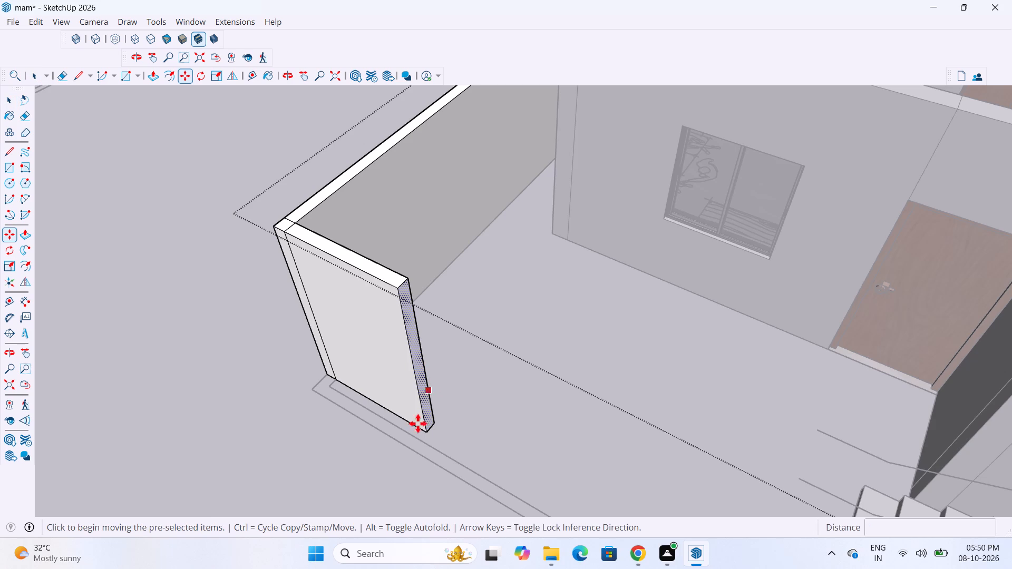
left_click(429, 431)
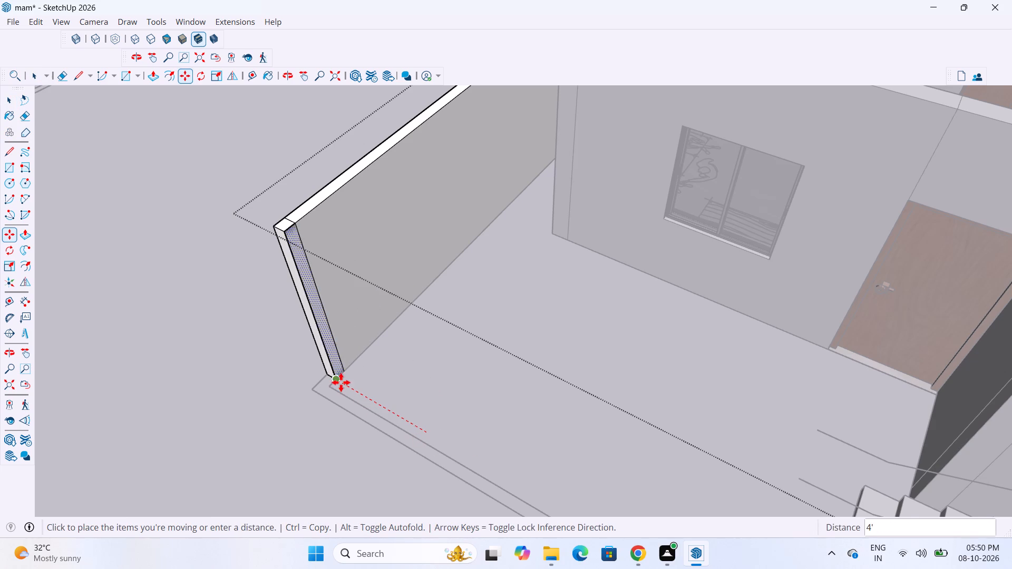
left_click(333, 379)
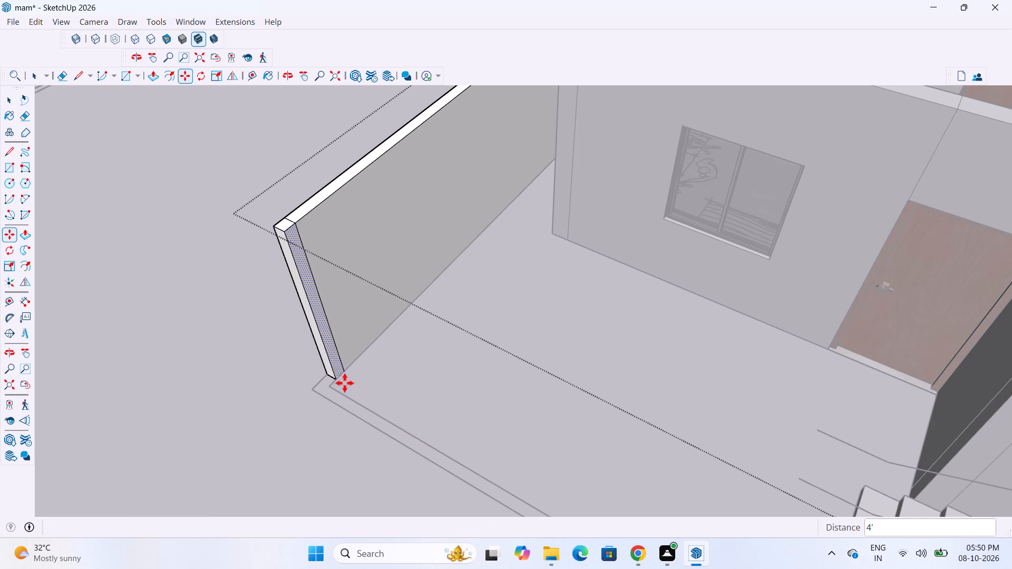
scroll(396, 381, "down", 4)
middle_click_drag(406, 393, 498, 371)
key("space")
left_click(431, 493)
Extend the side boundary wall's front end about 4 3/16" to meet the inner plan line at the entrance.
scroll(697, 501, "up", 2)
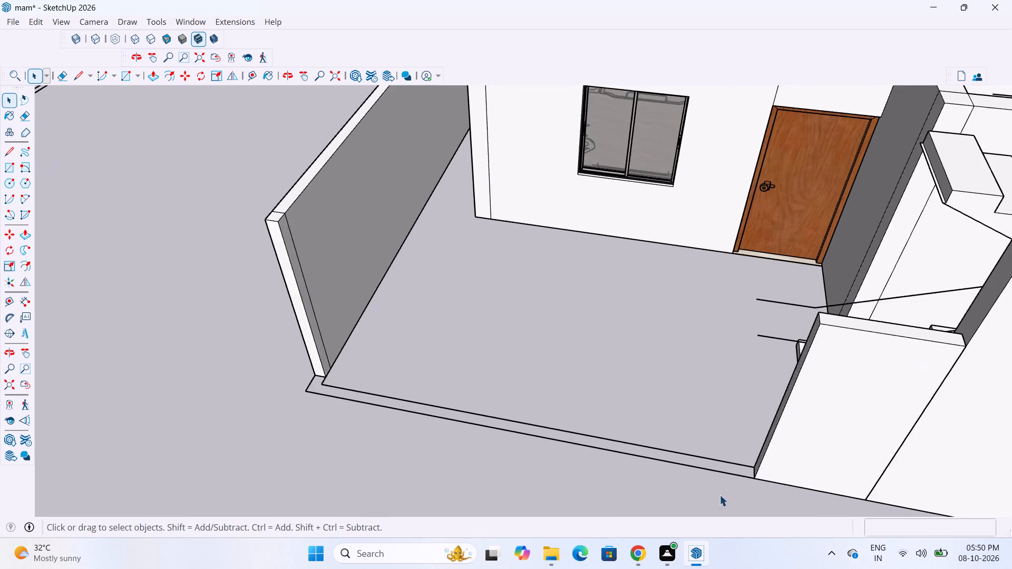
scroll(719, 495, "up", 4)
middle_click_drag(450, 383, 499, 367)
scroll(536, 302, "down", 4)
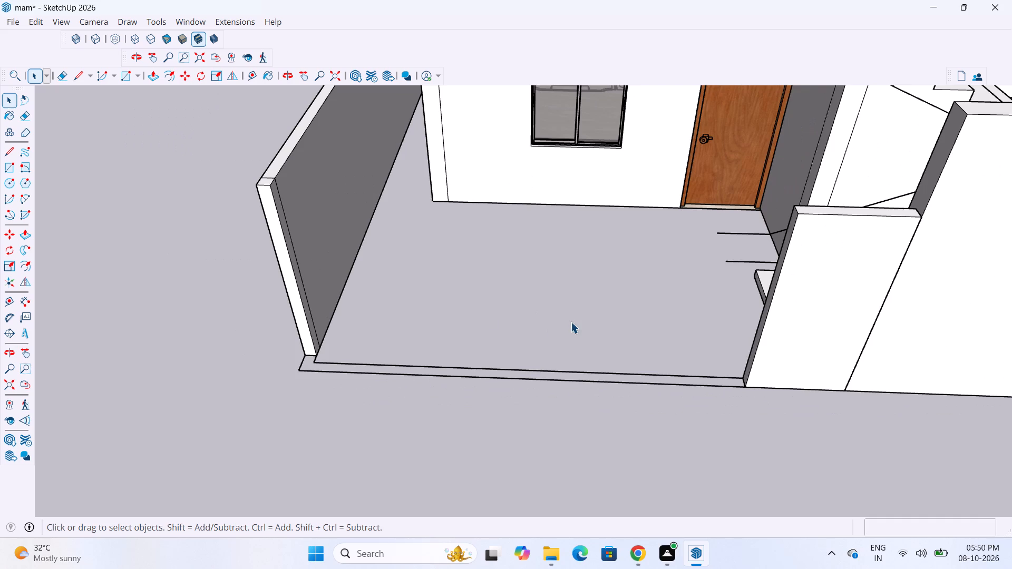
scroll(320, 277, "up", 3)
double_click(317, 273)
key("p")
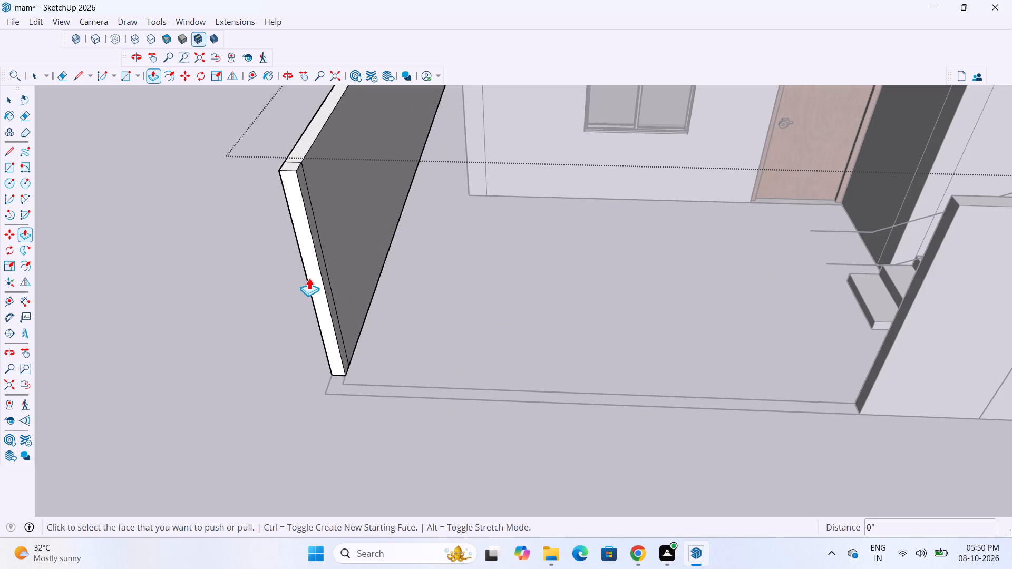
left_click(313, 278)
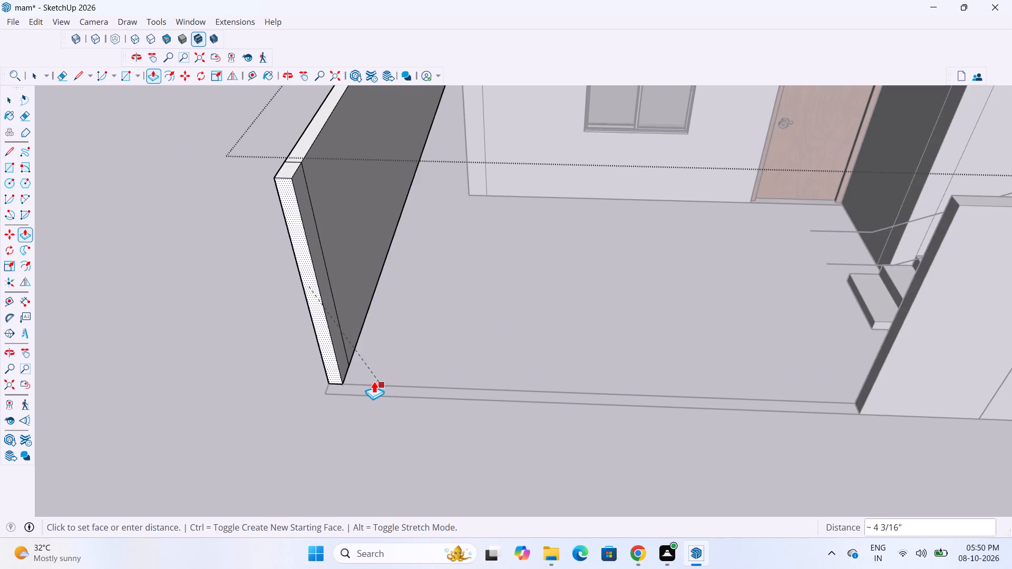
scroll(423, 386, "up", 2)
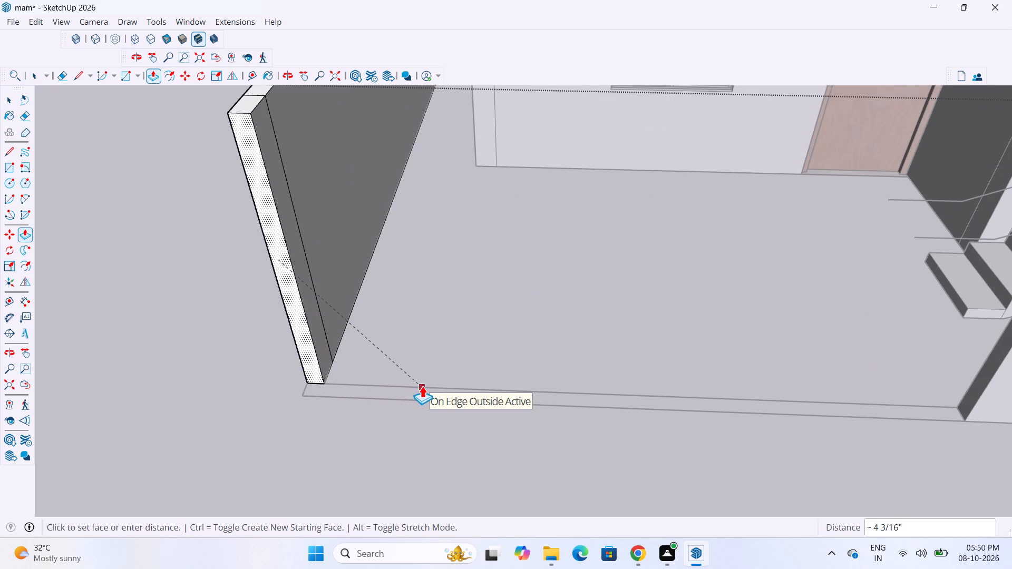
left_click(422, 386)
Extend the side wall's front end about 5" more as a separate section reaching the outer plan line.
scroll(316, 369, "up", 3)
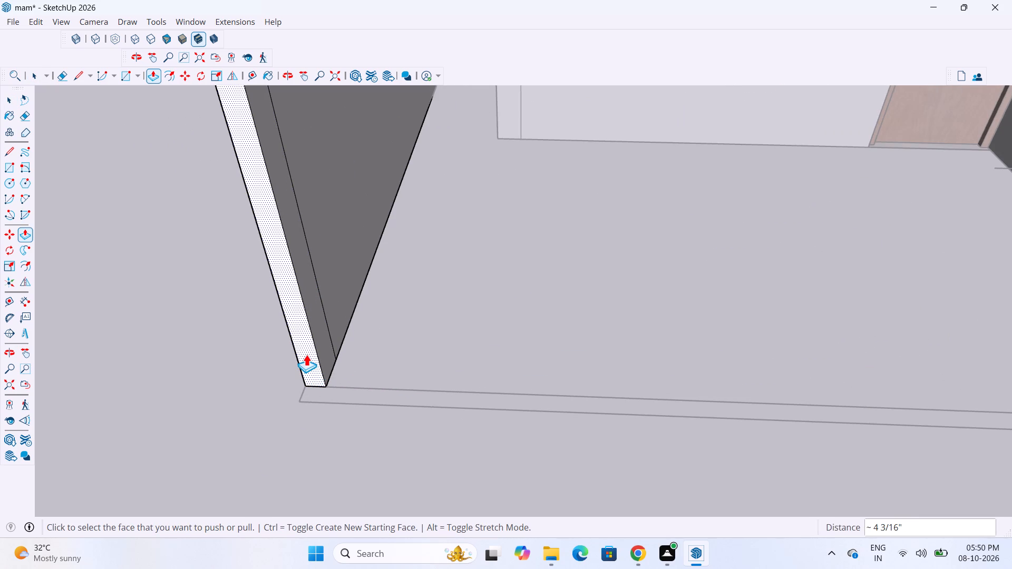
left_click(306, 354)
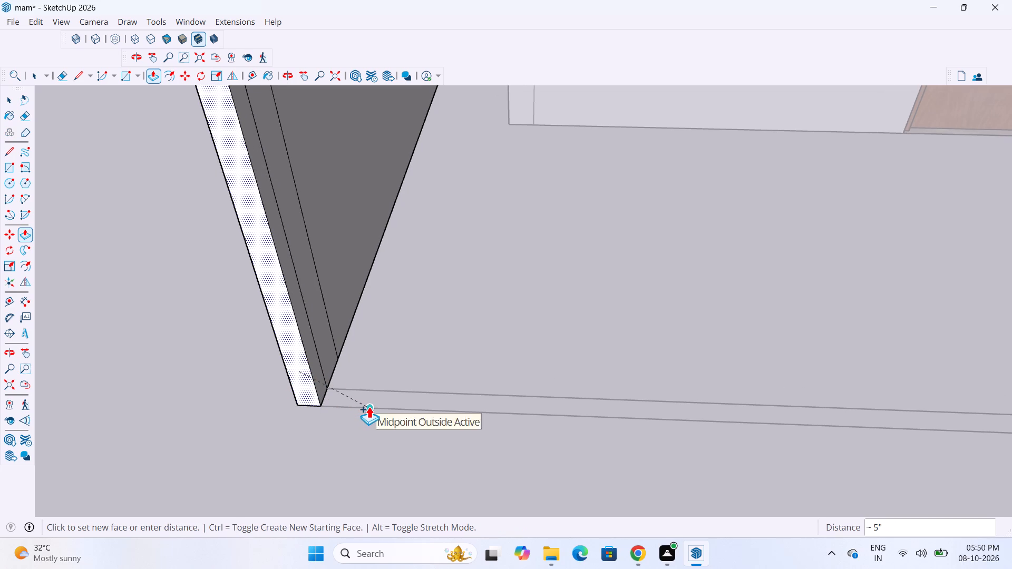
left_click(369, 406)
middle_click_drag(405, 409, 325, 409)
scroll(310, 406, "down", 3)
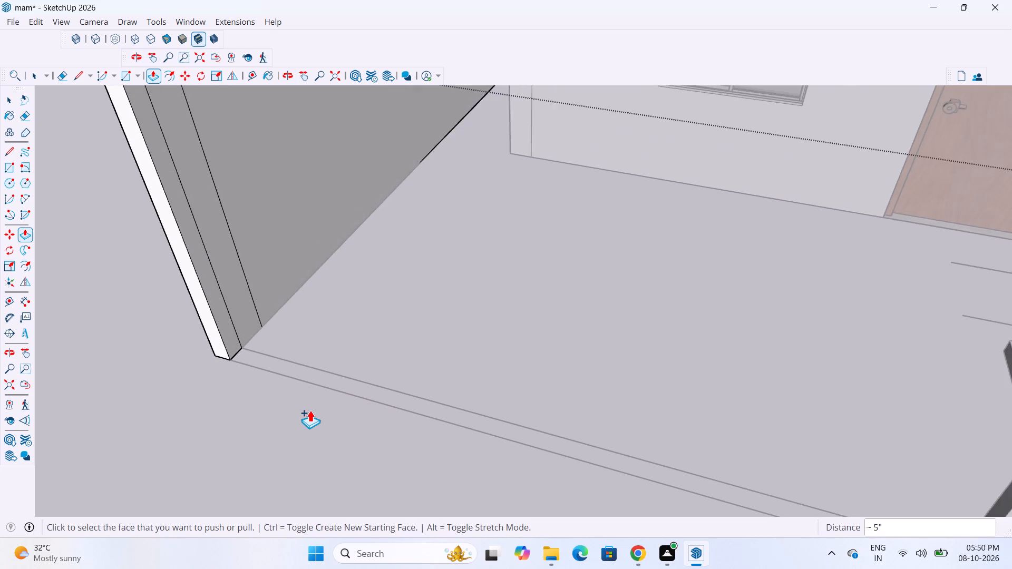
scroll(310, 405, "down", 4)
Pull the new end section's inner face 4' along the front plan strip to rebuild the short front boundary wall.
left_click(255, 346)
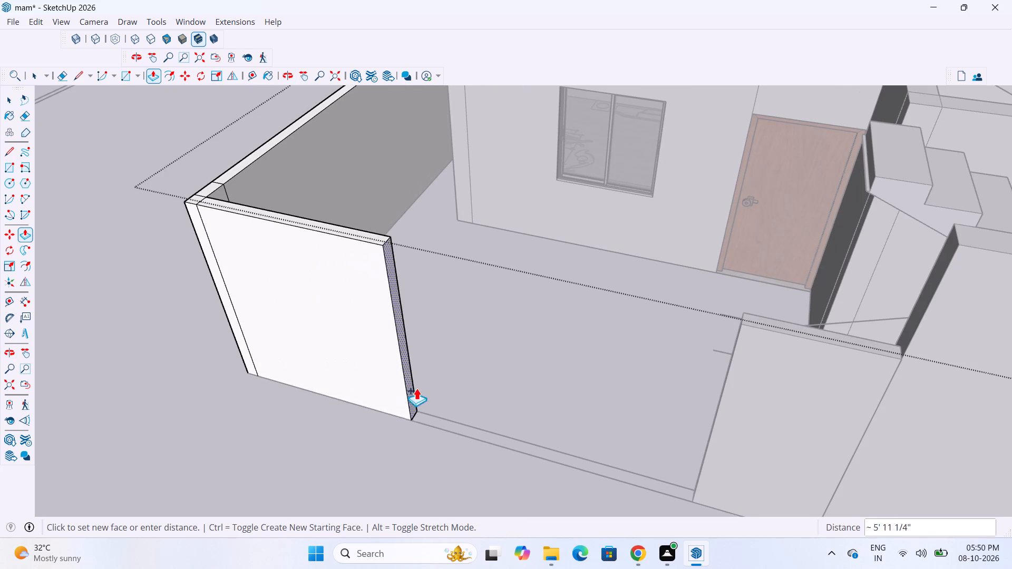
middle_click_drag(367, 365, 495, 367)
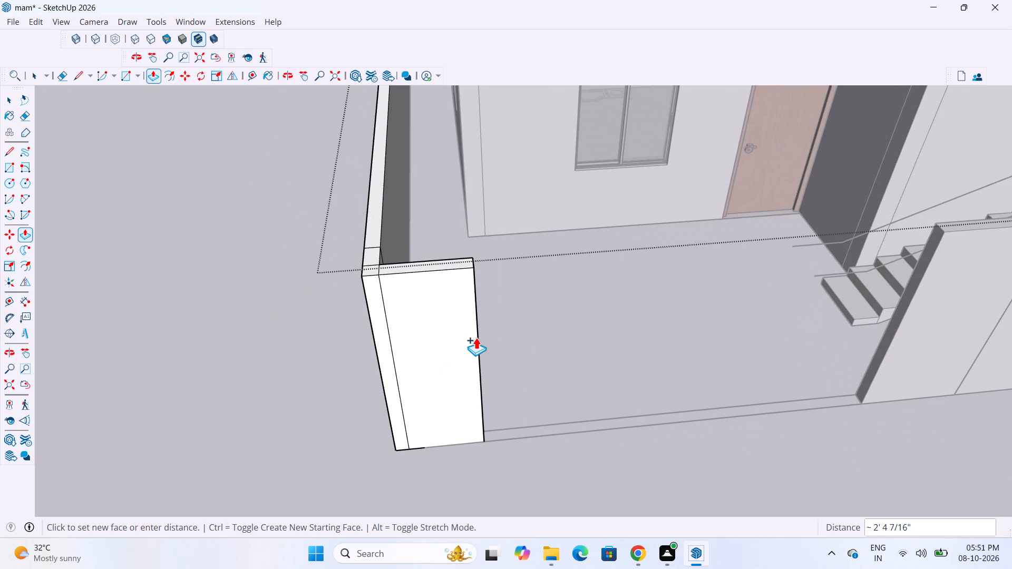
type("4'")
key("Return")
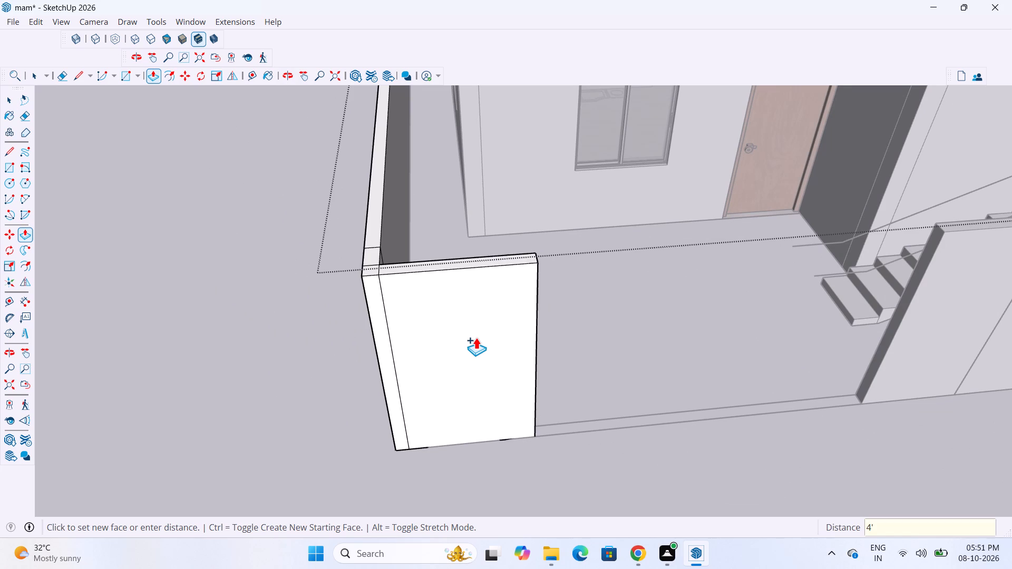
scroll(461, 333, "down", 10)
key("space")
key("space")
left_click(498, 415)
scroll(483, 406, "down", 4)
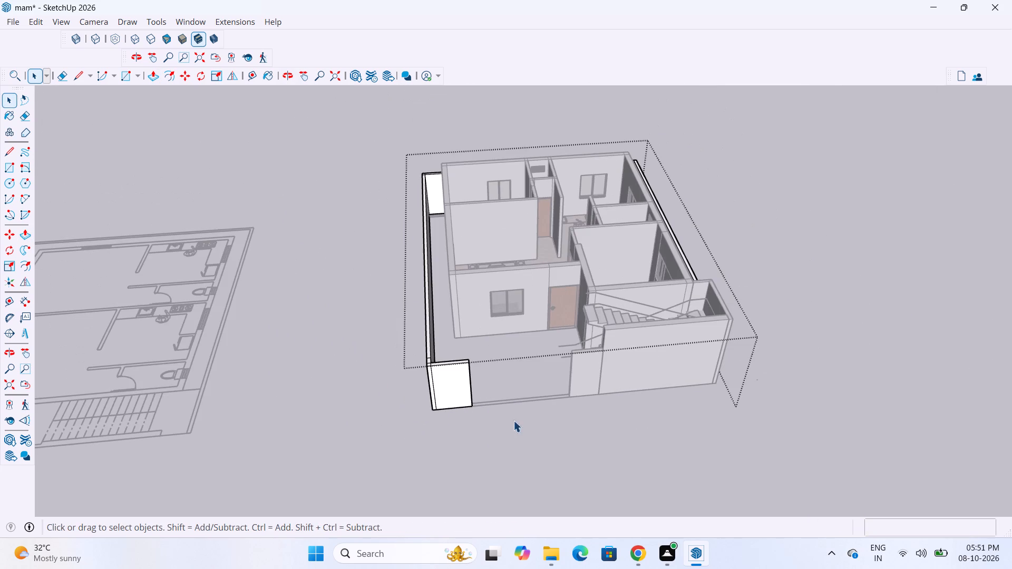
left_click(893, 302)
Examine the rebuilt front boundary wall, the gate opening and the staircase enclosure's alignment from the front.
scroll(562, 380, "up", 3)
middle_click_drag(553, 381, 492, 359)
scroll(480, 351, "up", 2)
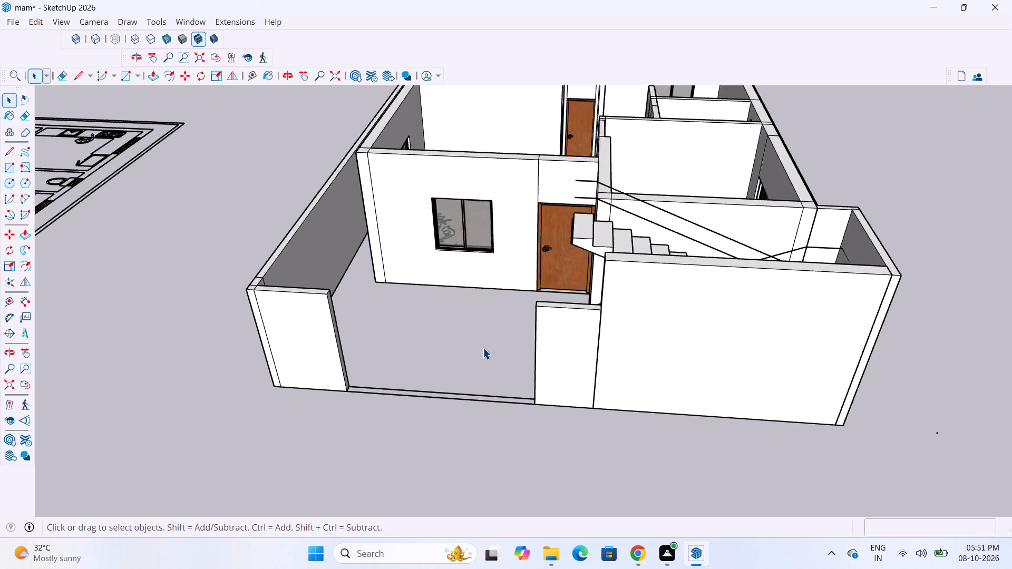
scroll(483, 348, "up", 5)
middle_click_drag(655, 374, 612, 362)
scroll(611, 349, "down", 8)
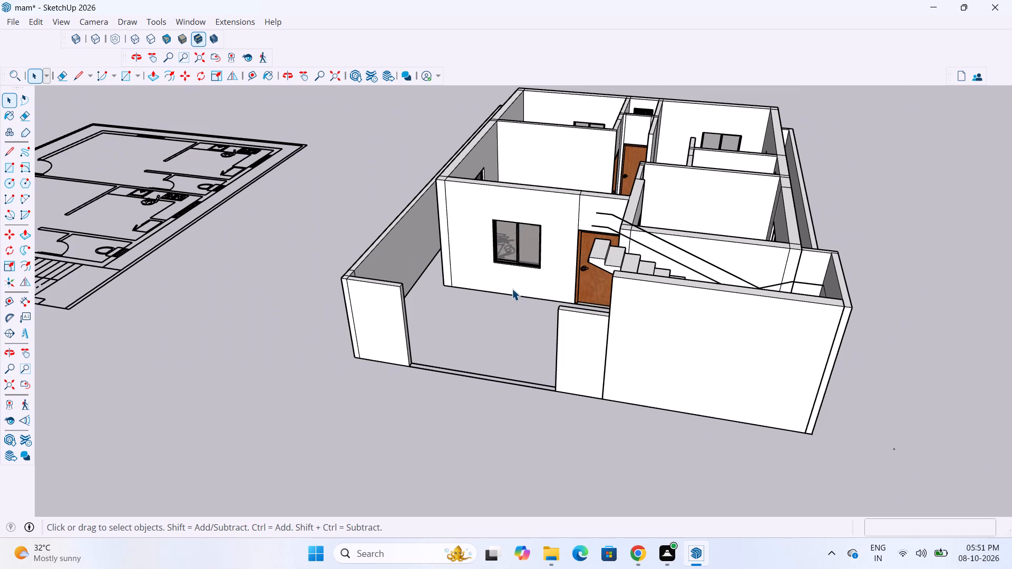
scroll(569, 295, "up", 5)
scroll(404, 353, "down", 4)
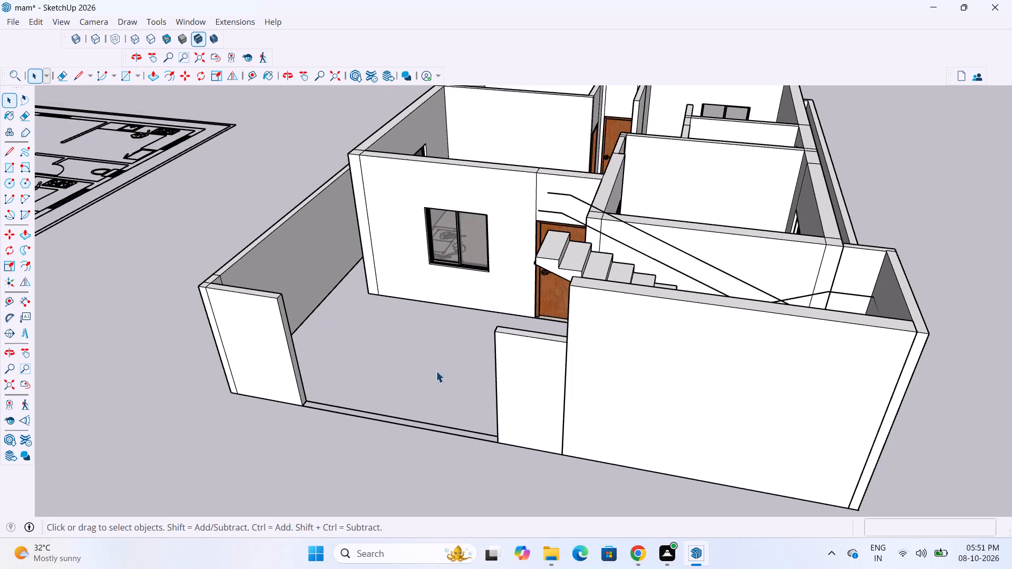
scroll(439, 370, "up", 7)
scroll(602, 296, "down", 1)
middle_click_drag(603, 297, 626, 329)
scroll(549, 321, "down", 5)
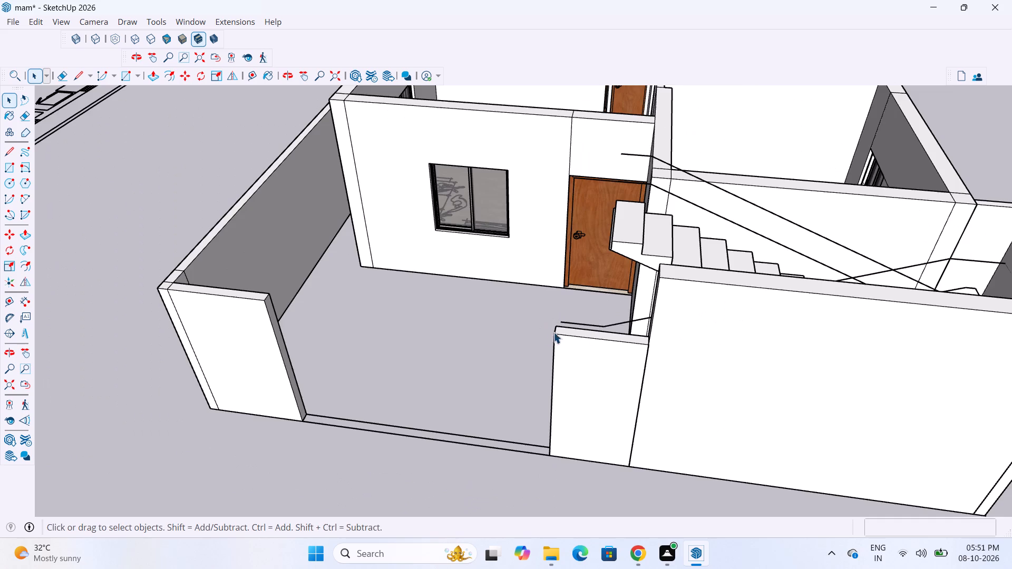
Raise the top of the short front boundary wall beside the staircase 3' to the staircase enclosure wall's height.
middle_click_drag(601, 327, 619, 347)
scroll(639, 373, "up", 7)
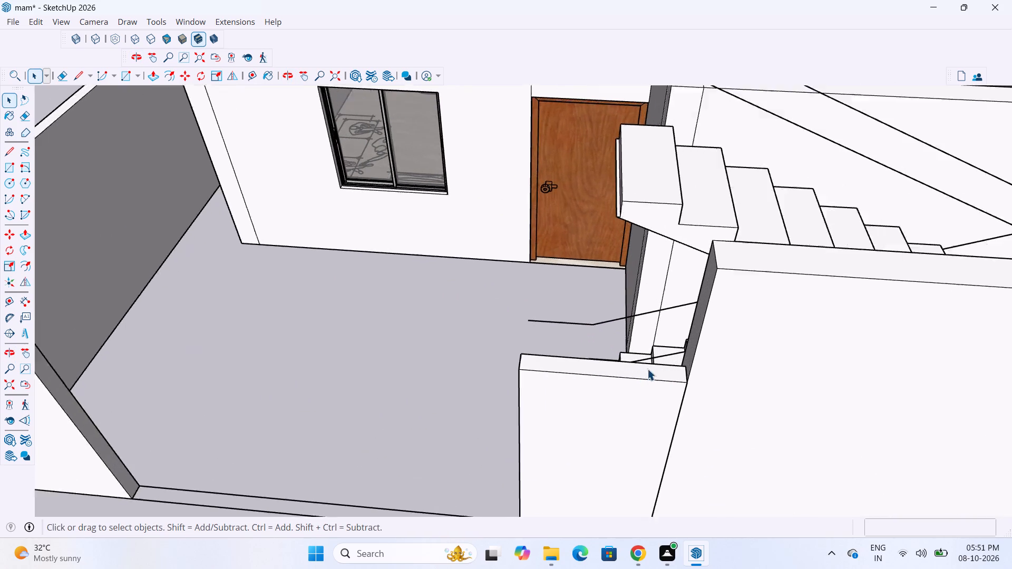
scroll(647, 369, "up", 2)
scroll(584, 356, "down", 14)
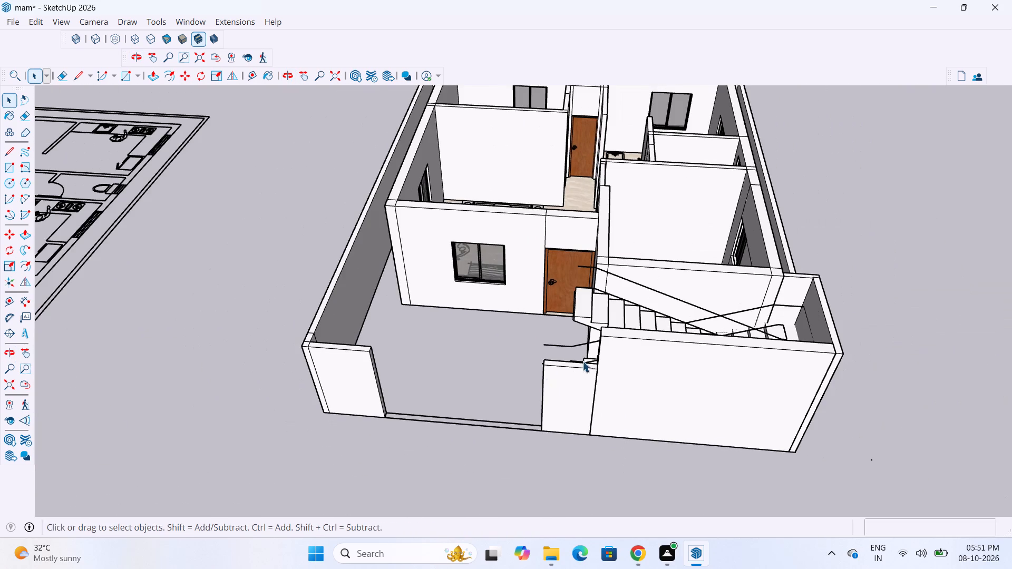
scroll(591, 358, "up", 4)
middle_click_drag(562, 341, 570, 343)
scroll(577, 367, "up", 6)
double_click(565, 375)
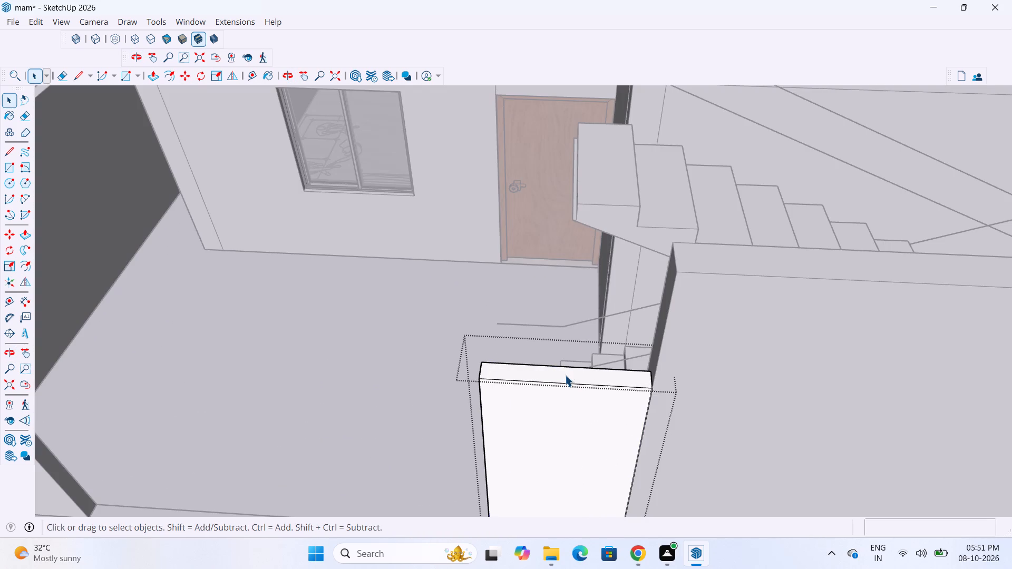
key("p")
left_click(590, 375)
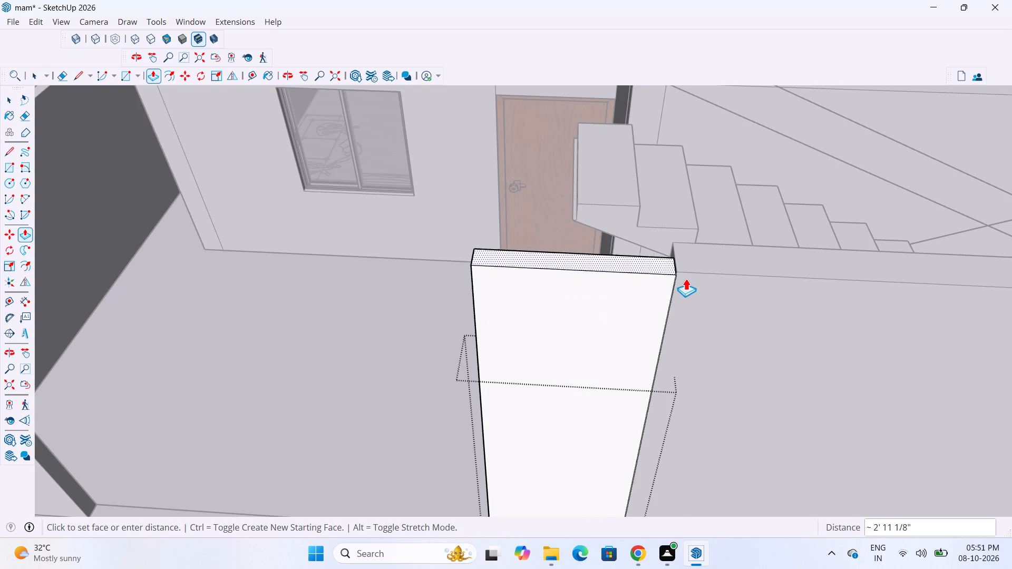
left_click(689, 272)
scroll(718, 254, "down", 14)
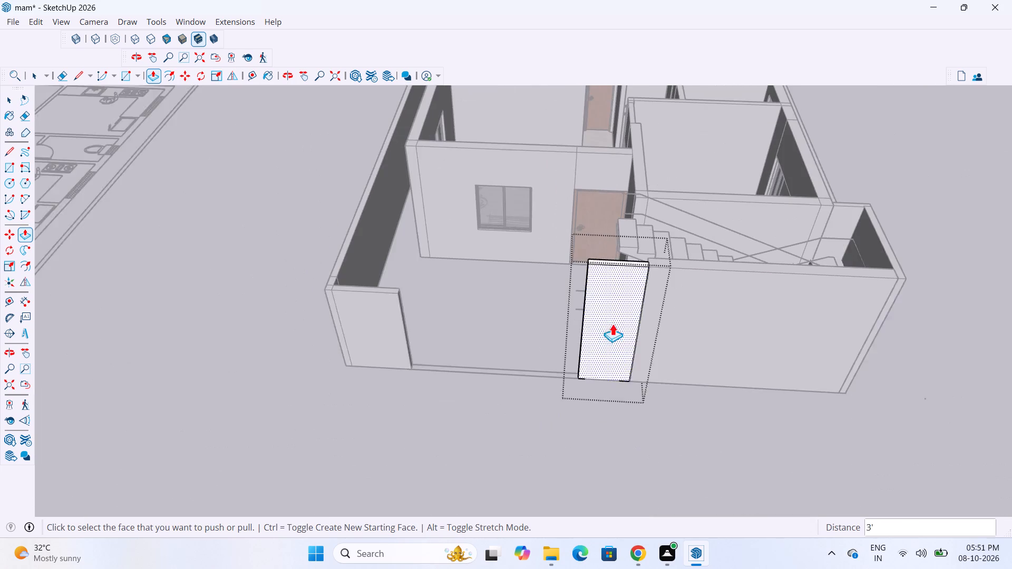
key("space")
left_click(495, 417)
Examine the front elevation around the gate opening, comparing the heights of both short front walls and the staircase enclosure.
scroll(432, 322, "up", 3)
middle_click_drag(424, 299, 459, 278)
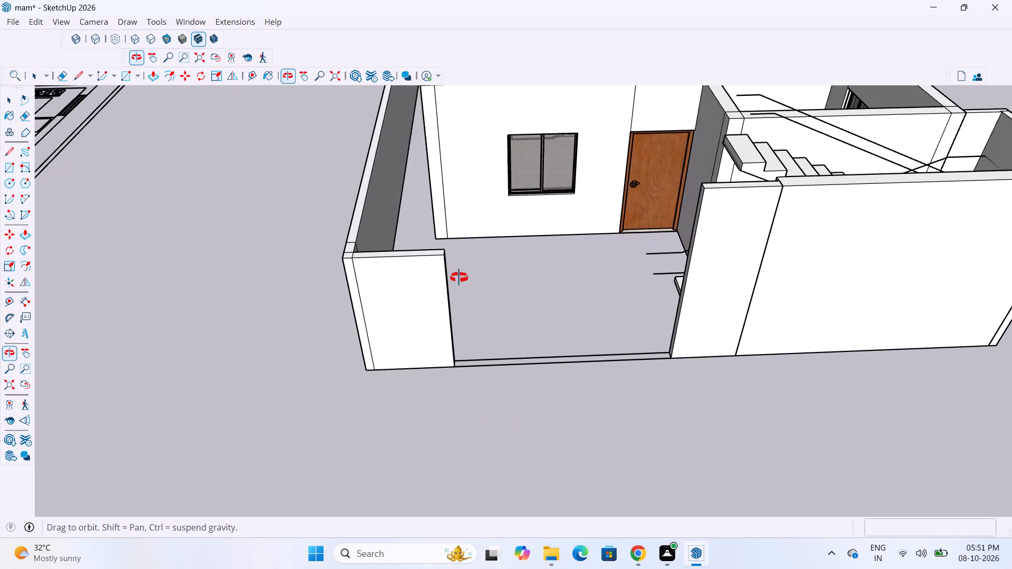
middle_click_drag(459, 278, 417, 261)
scroll(402, 273, "down", 4)
scroll(360, 291, "down", 5)
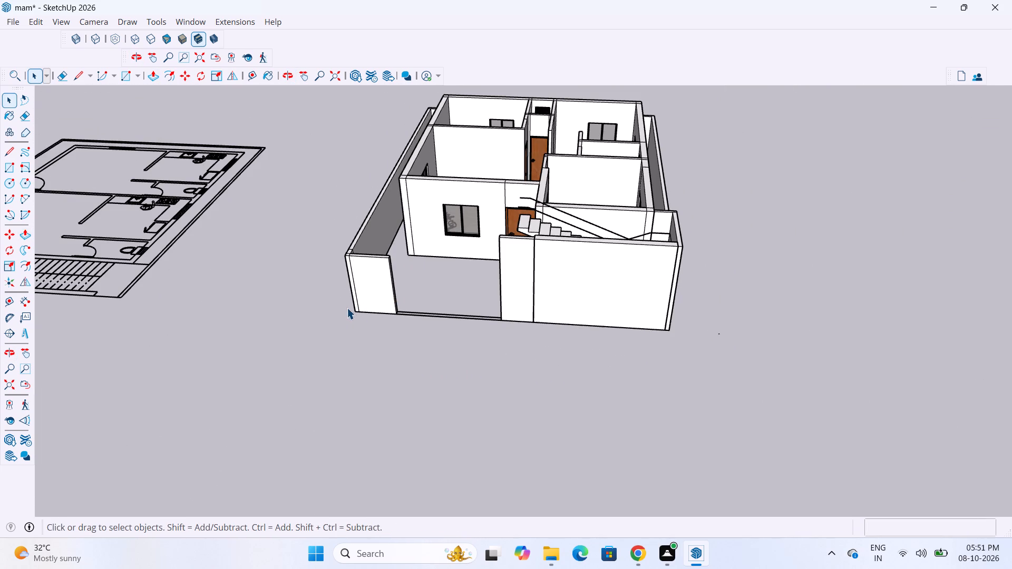
middle_click_drag(342, 277, 362, 279)
scroll(375, 270, "up", 7)
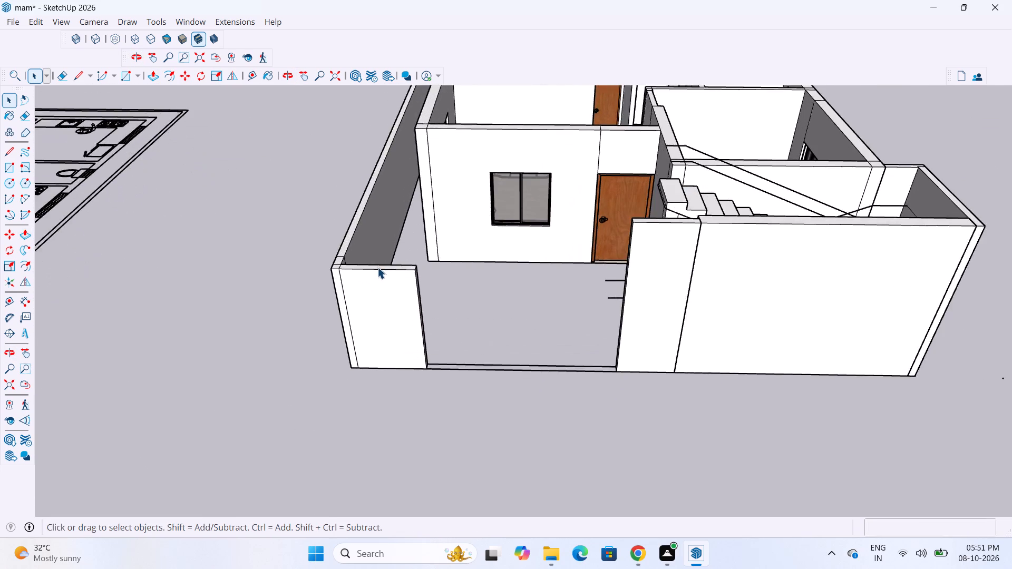
scroll(377, 267, "up", 4)
middle_click_drag(359, 267, 421, 248)
scroll(316, 266, "down", 8)
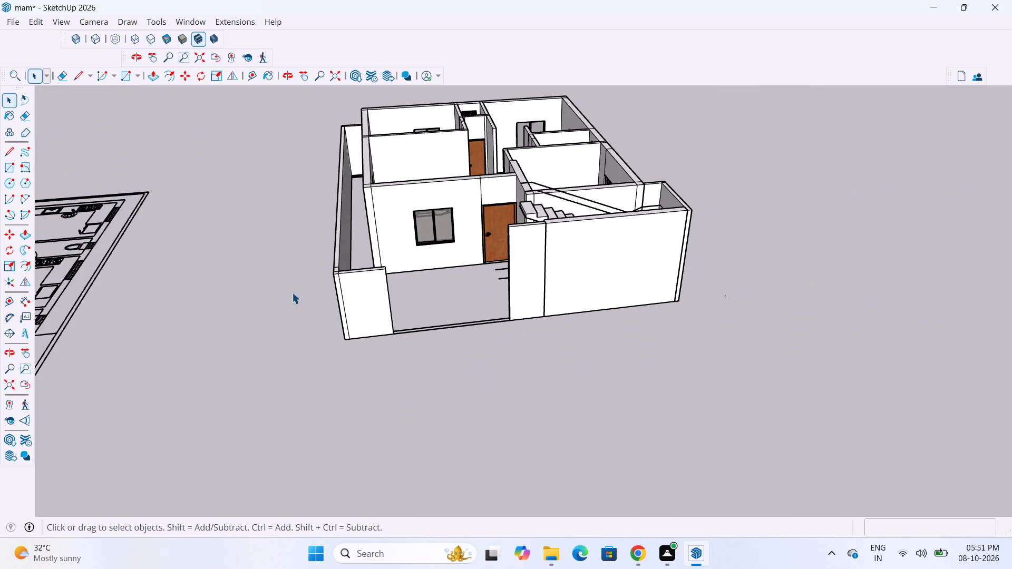
middle_click_drag(685, 259, 415, 289)
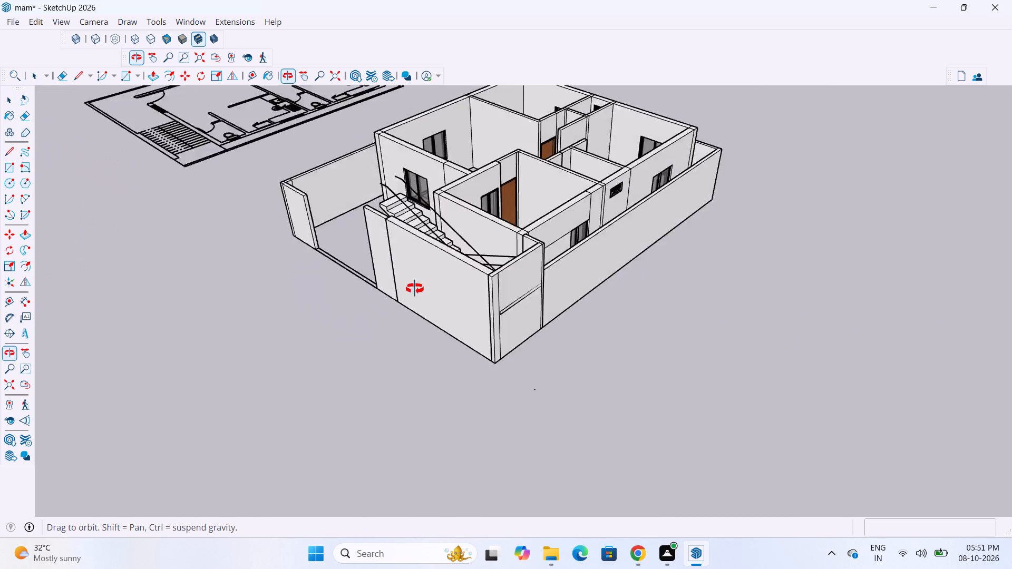
middle_click_drag(415, 289, 689, 289)
scroll(450, 269, "up", 2)
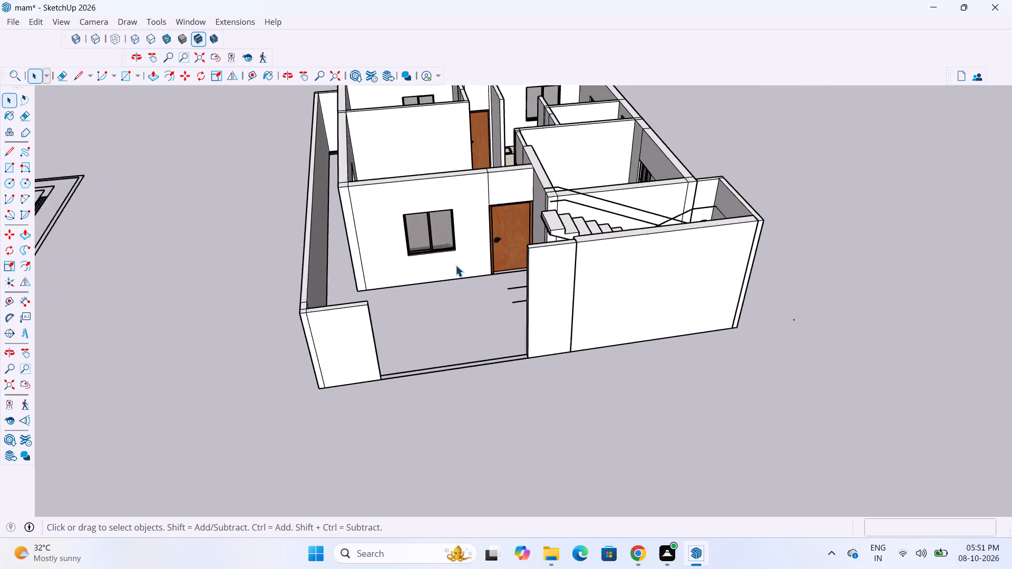
scroll(455, 265, "up", 1)
scroll(456, 266, "down", 9)
scroll(541, 259, "up", 4)
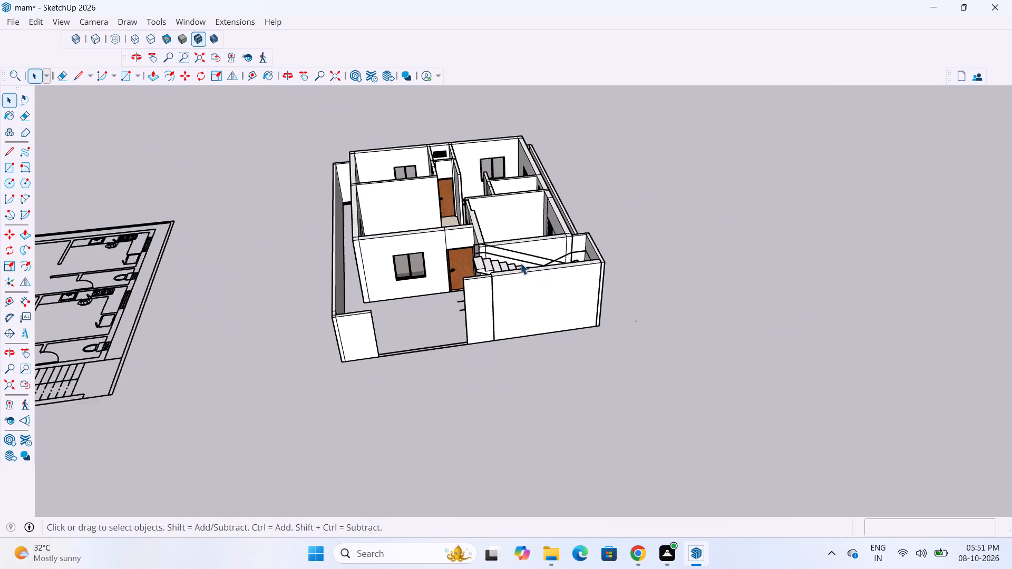
scroll(520, 263, "up", 6)
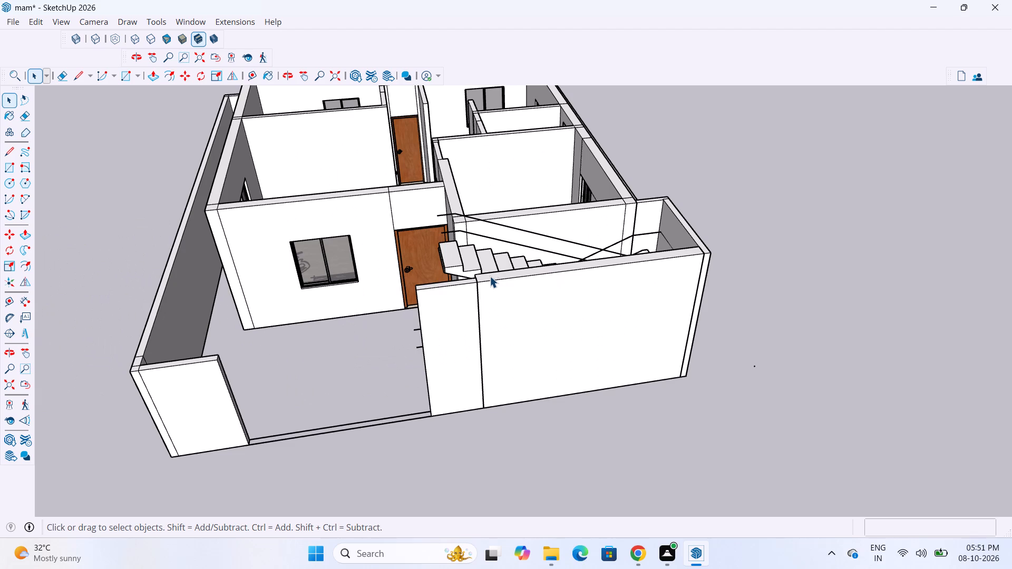
scroll(425, 283, "up", 5)
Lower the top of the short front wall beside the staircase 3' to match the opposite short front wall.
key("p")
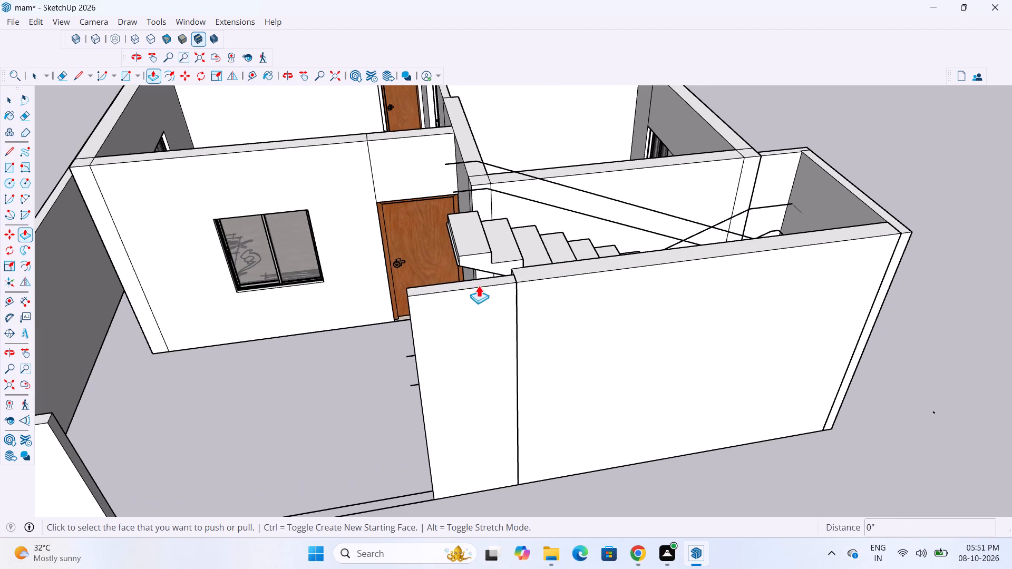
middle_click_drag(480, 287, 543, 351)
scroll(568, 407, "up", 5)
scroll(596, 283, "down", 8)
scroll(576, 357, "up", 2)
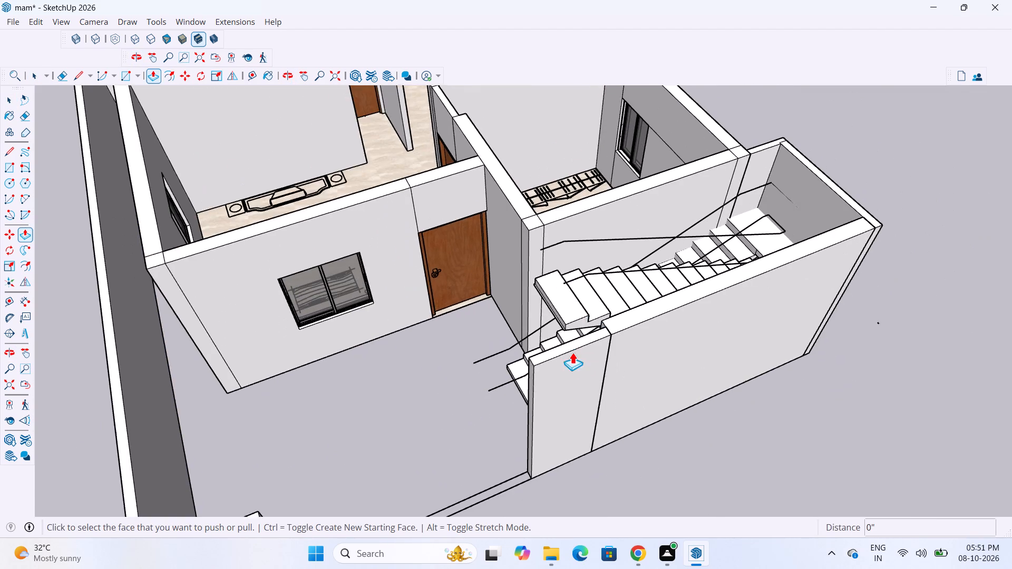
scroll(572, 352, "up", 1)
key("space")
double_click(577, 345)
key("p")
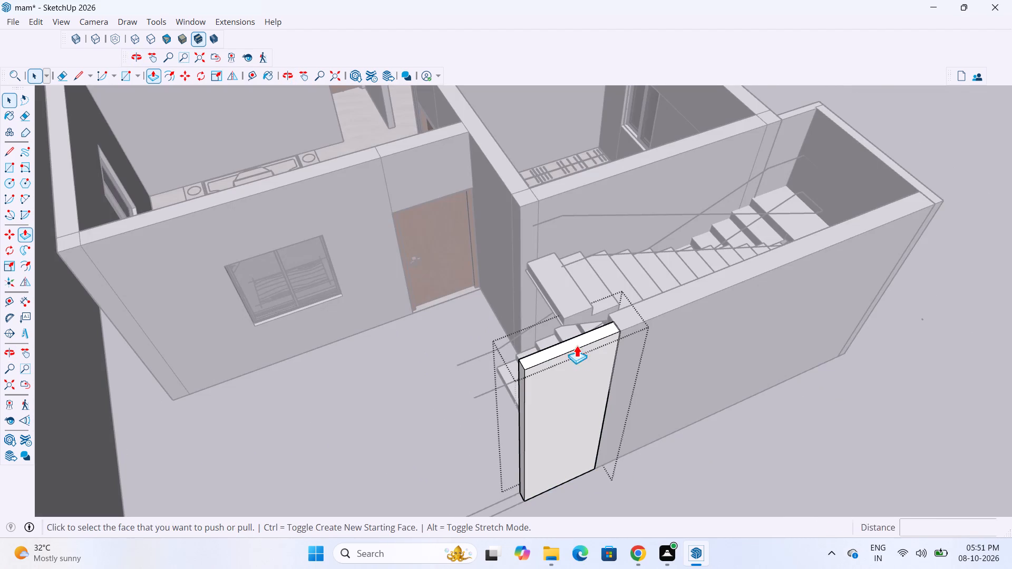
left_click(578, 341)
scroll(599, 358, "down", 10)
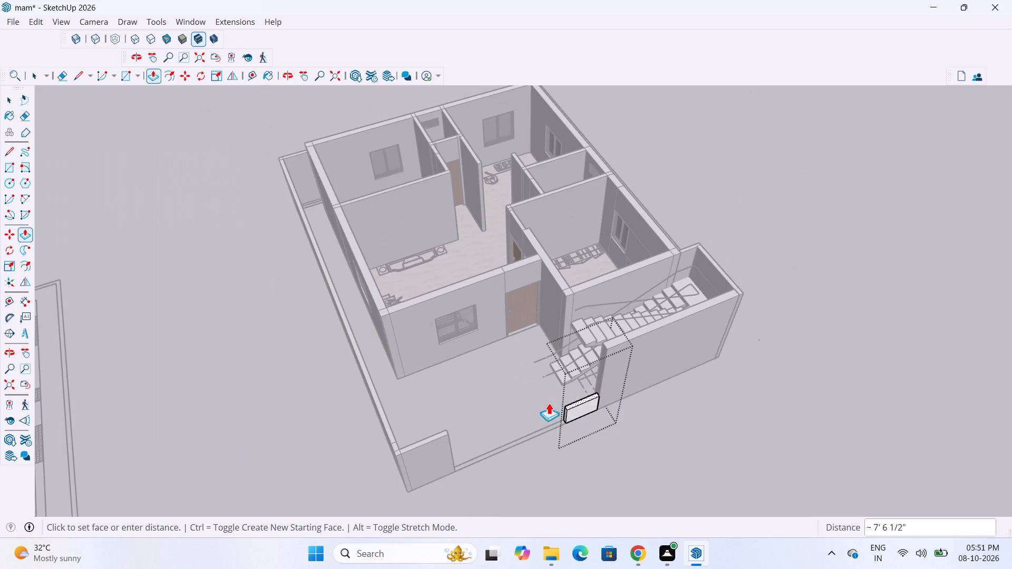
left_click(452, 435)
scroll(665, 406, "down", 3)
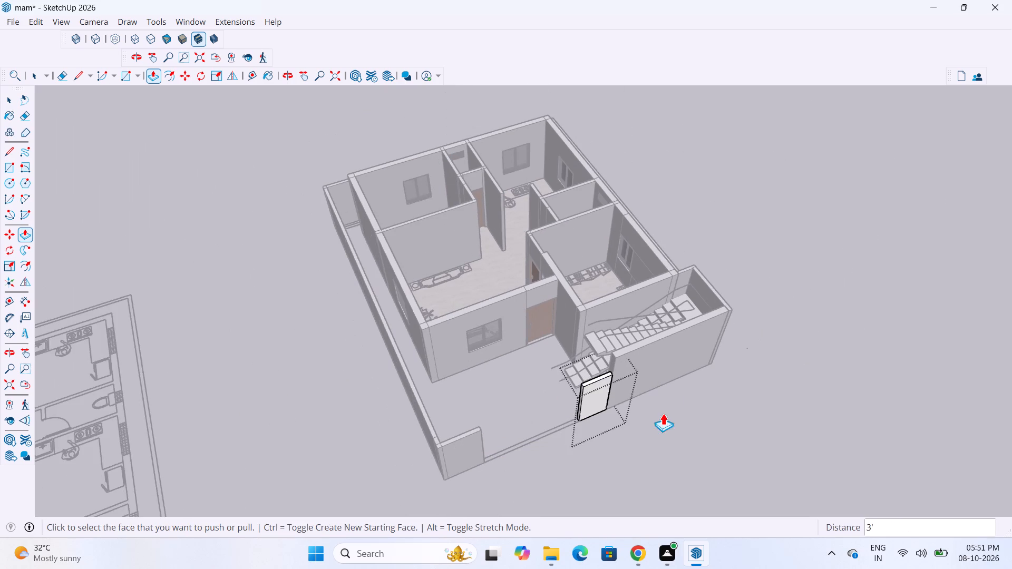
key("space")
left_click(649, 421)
Examine the front boundary walls on both sides of the gate opening and their heights against the staircase enclosure.
scroll(635, 399, "up", 3)
middle_click_drag(637, 371, 491, 303)
scroll(447, 276, "up", 2)
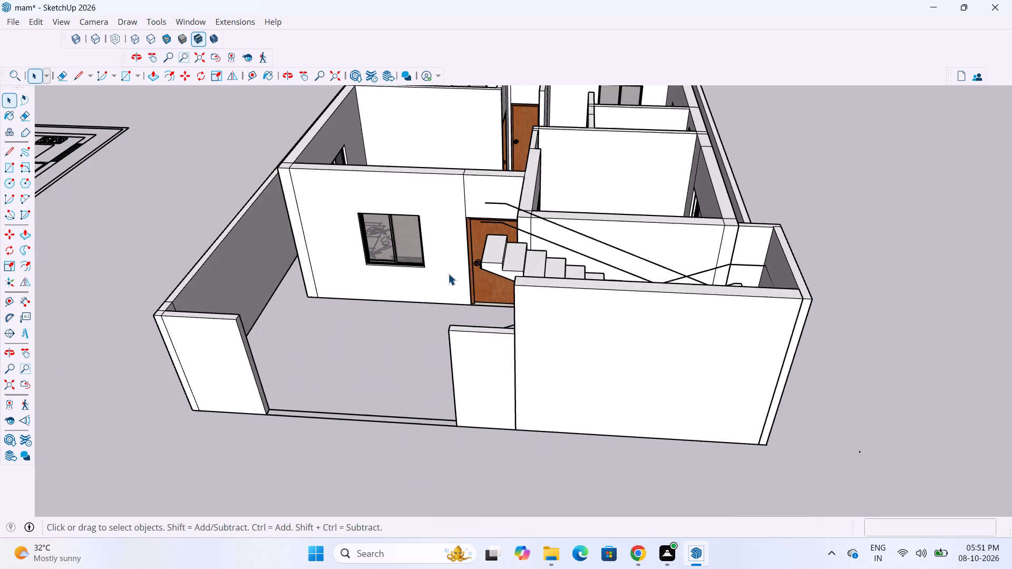
scroll(448, 273, "up", 1)
scroll(539, 321, "down", 8)
scroll(539, 351, "up", 10)
middle_click_drag(525, 319, 511, 299)
scroll(630, 322, "down", 8)
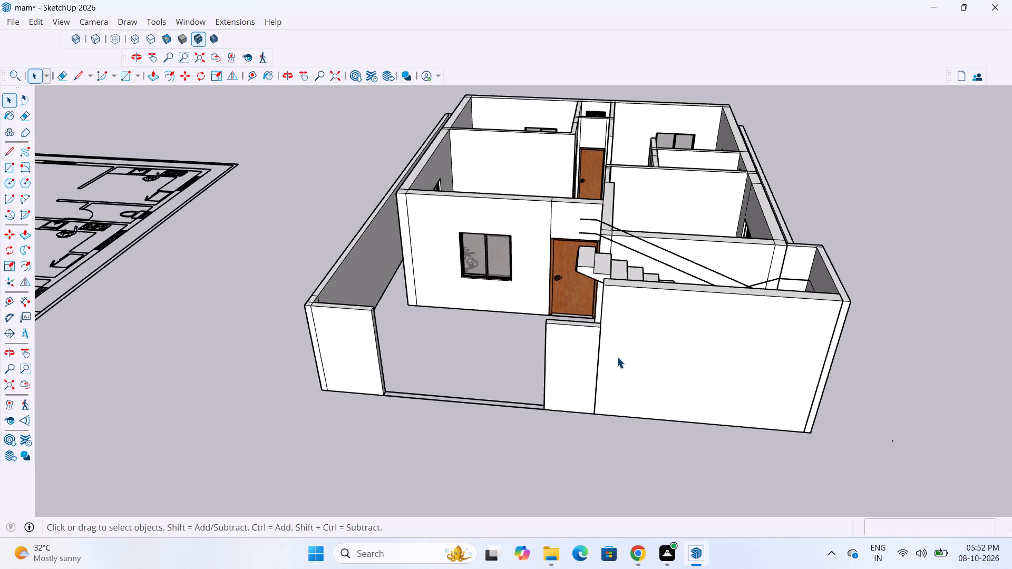
scroll(668, 308, "down", 4)
middle_click_drag(554, 328, 599, 313)
scroll(610, 315, "up", 7)
scroll(611, 298, "down", 1)
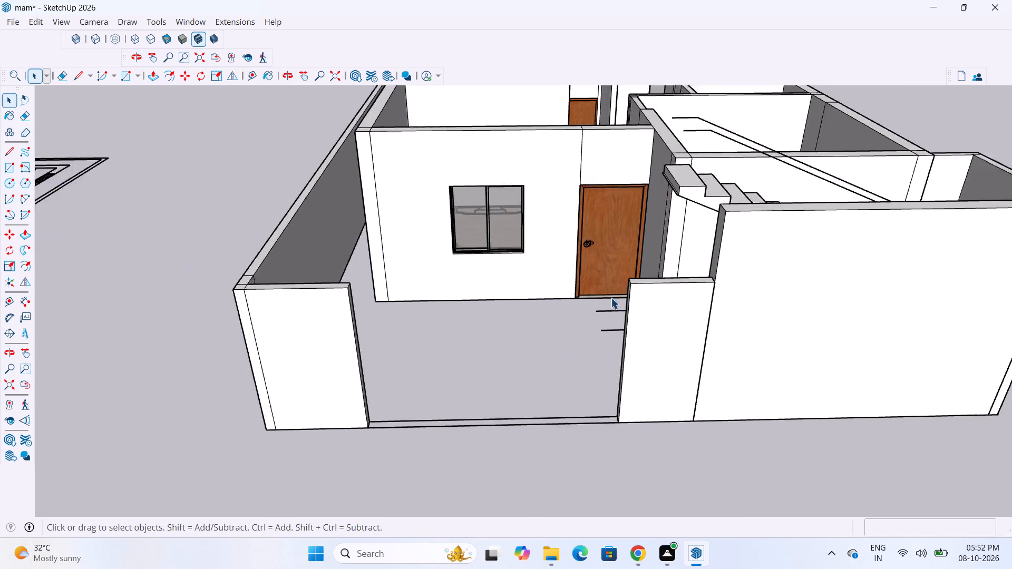
scroll(611, 298, "down", 4)
middle_click_drag(619, 319, 563, 366)
scroll(563, 366, "down", 9)
scroll(503, 416, "up", 7)
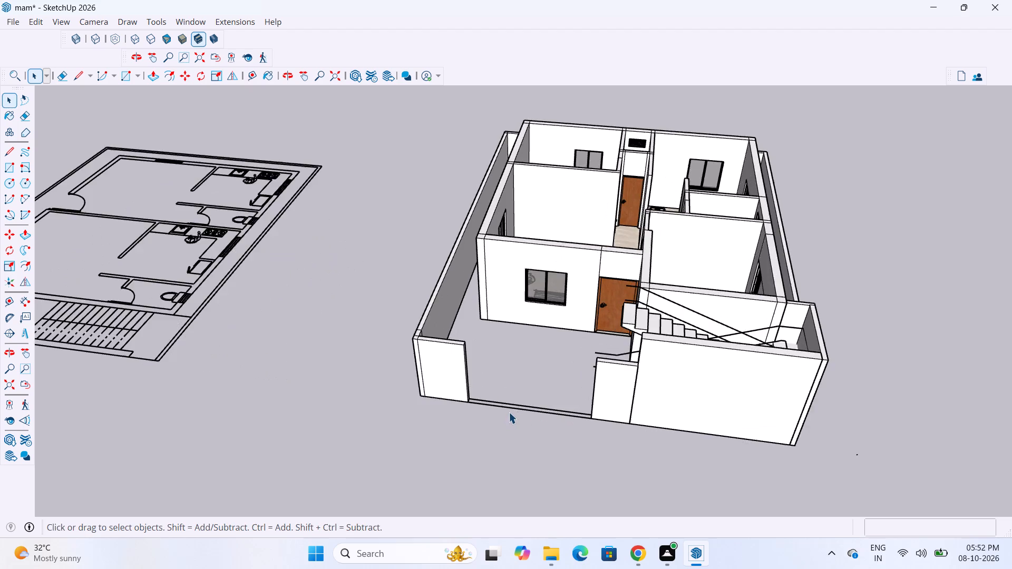
Examine the whole house model beside the floor plan, including the rooms, boundary walls and external staircase.
middle_click_drag(513, 404, 544, 445)
scroll(472, 446, "down", 9)
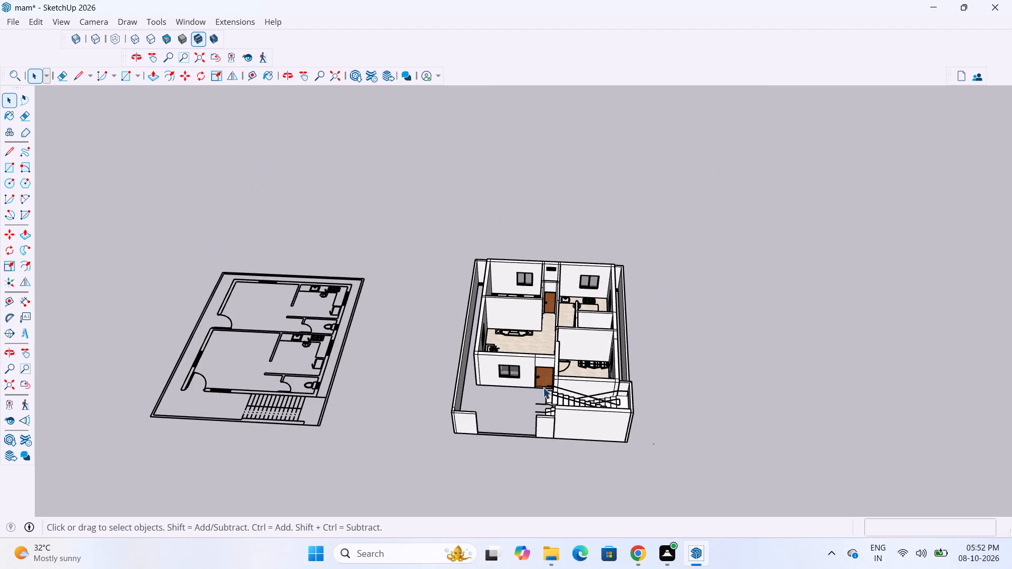
scroll(583, 368, "up", 7)
scroll(531, 328, "down", 4)
scroll(440, 433, "up", 4)
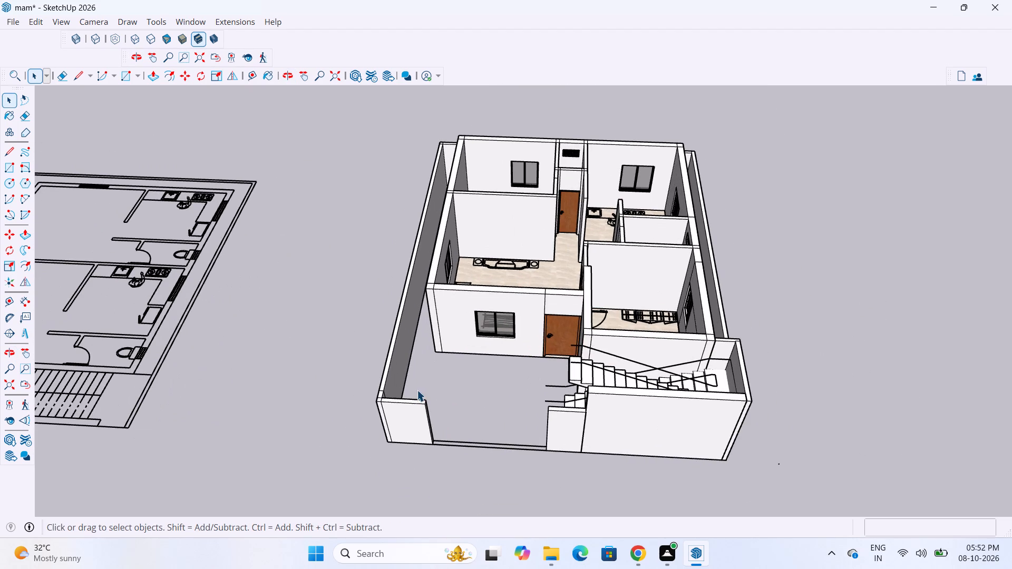
scroll(424, 386, "down", 11)
scroll(461, 417, "up", 5)
scroll(579, 319, "up", 7)
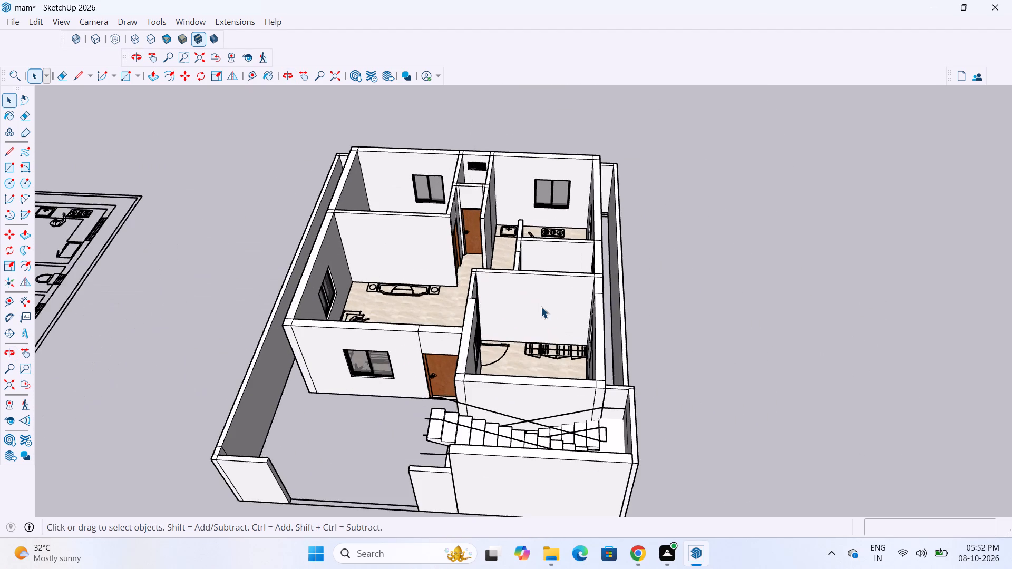
scroll(520, 320, "down", 5)
middle_click_drag(617, 325, 292, 281)
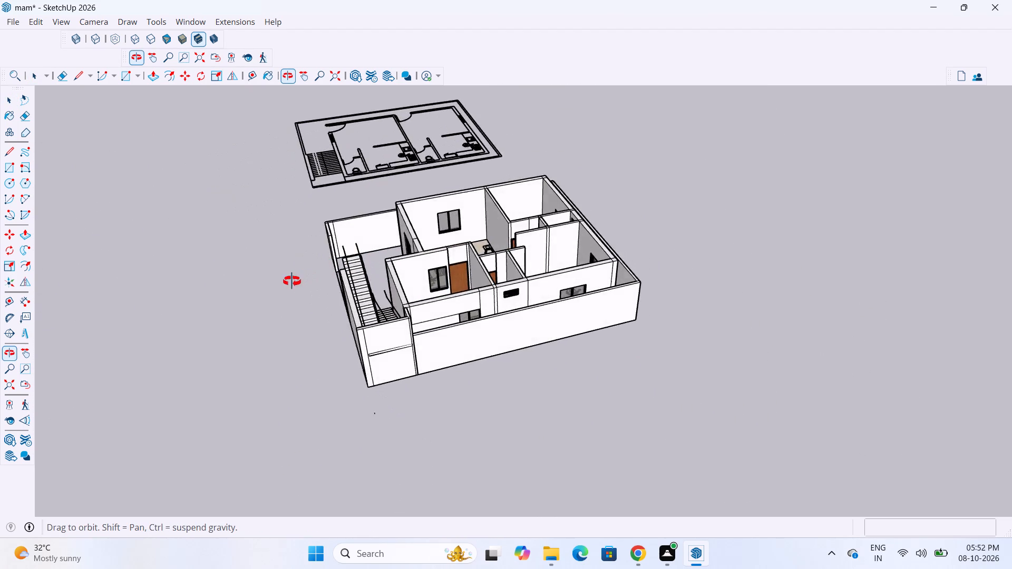
middle_click_drag(292, 281, 577, 285)
scroll(530, 254, "up", 6)
middle_click_drag(544, 252, 656, 262)
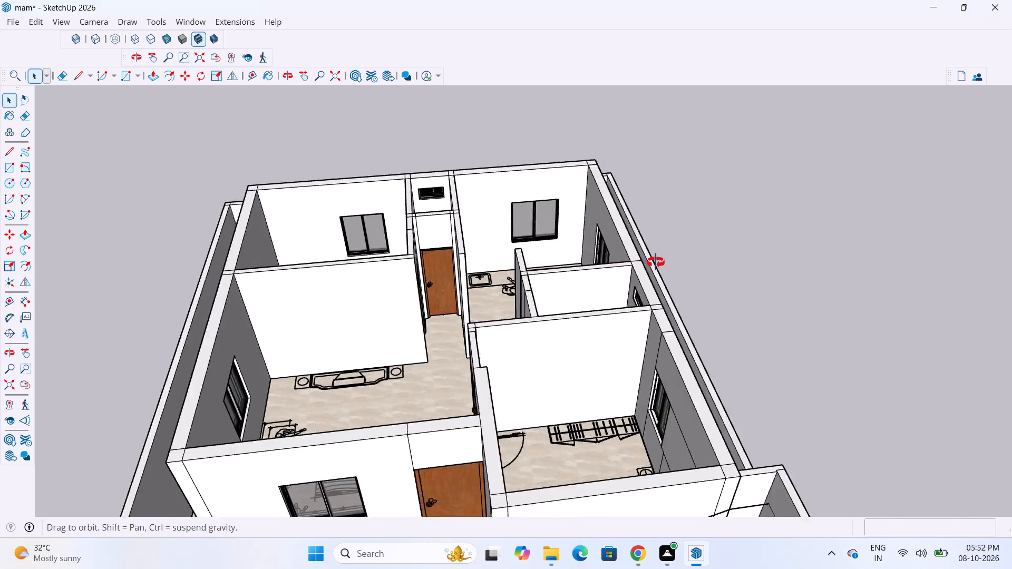
middle_click_drag(656, 262, 618, 269)
scroll(529, 248, "down", 4)
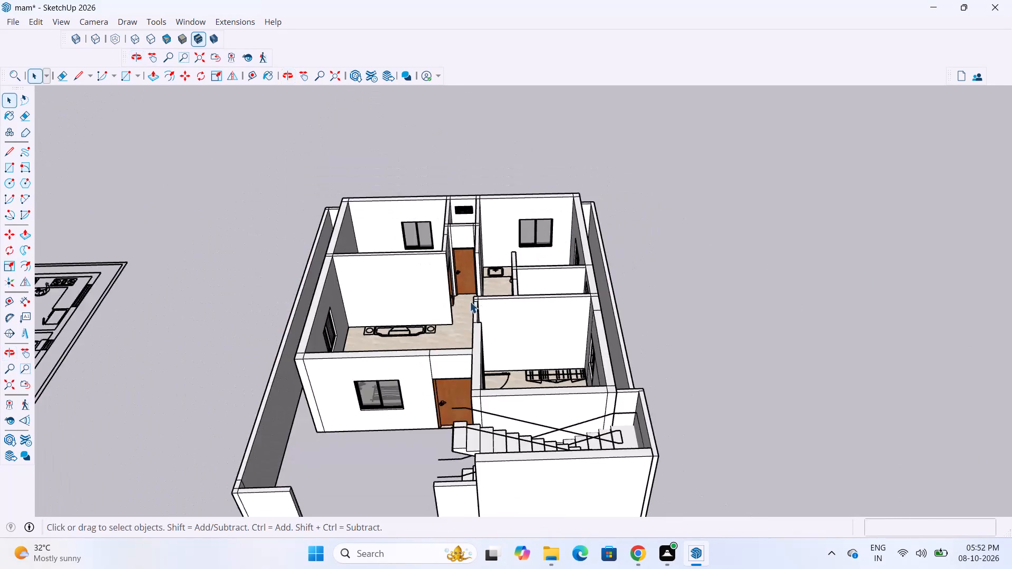
scroll(470, 301, "down", 9)
scroll(532, 359, "down", 5)
scroll(501, 366, "up", 7)
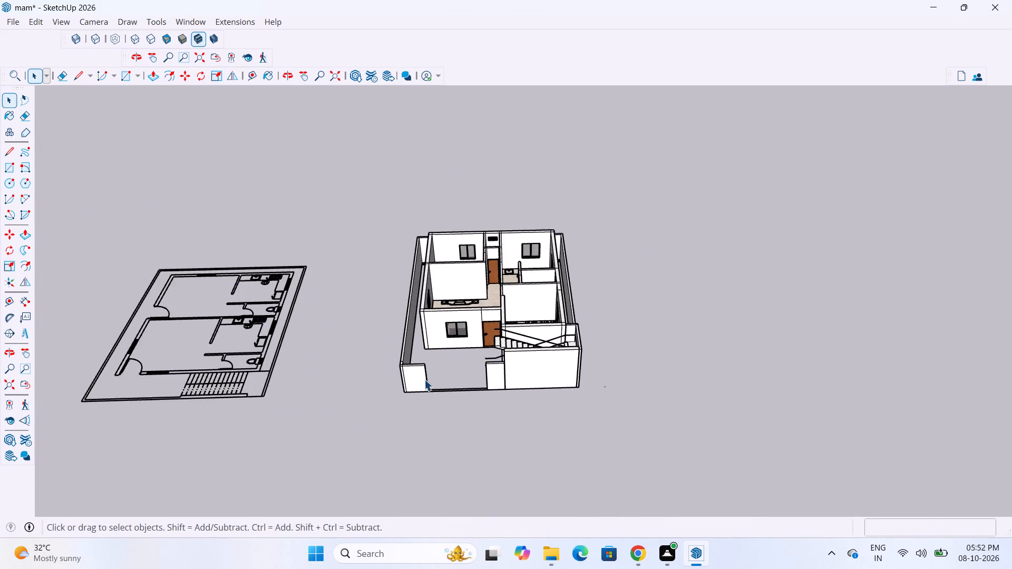
scroll(424, 379, "up", 12)
scroll(550, 356, "down", 9)
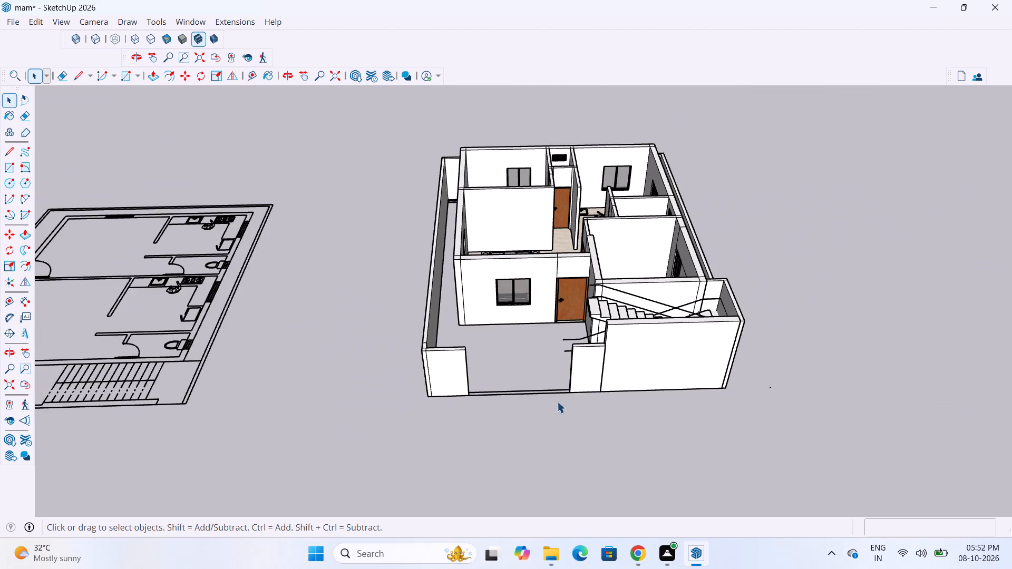
middle_click_drag(524, 398, 474, 396)
scroll(610, 345, "down", 3)
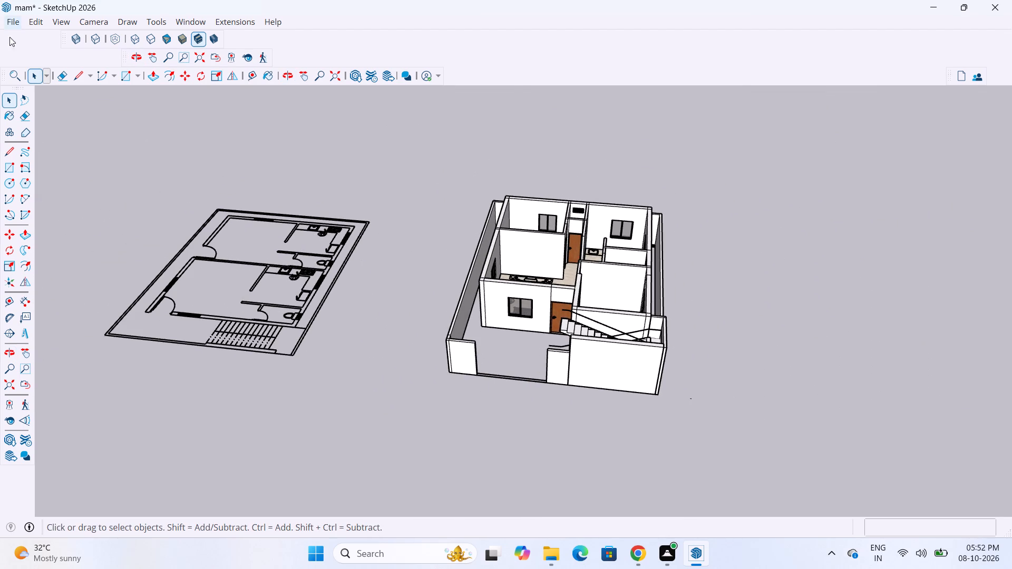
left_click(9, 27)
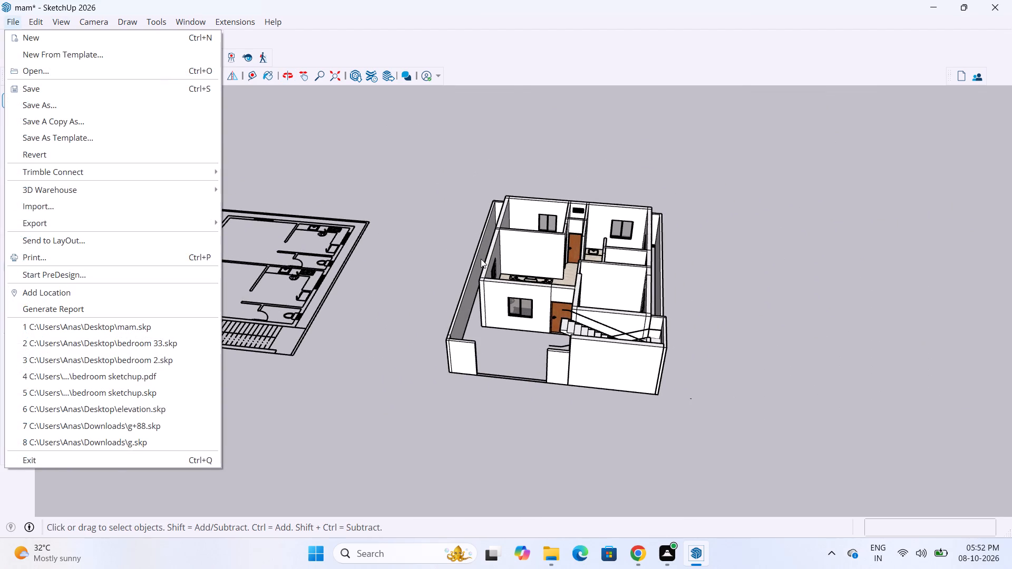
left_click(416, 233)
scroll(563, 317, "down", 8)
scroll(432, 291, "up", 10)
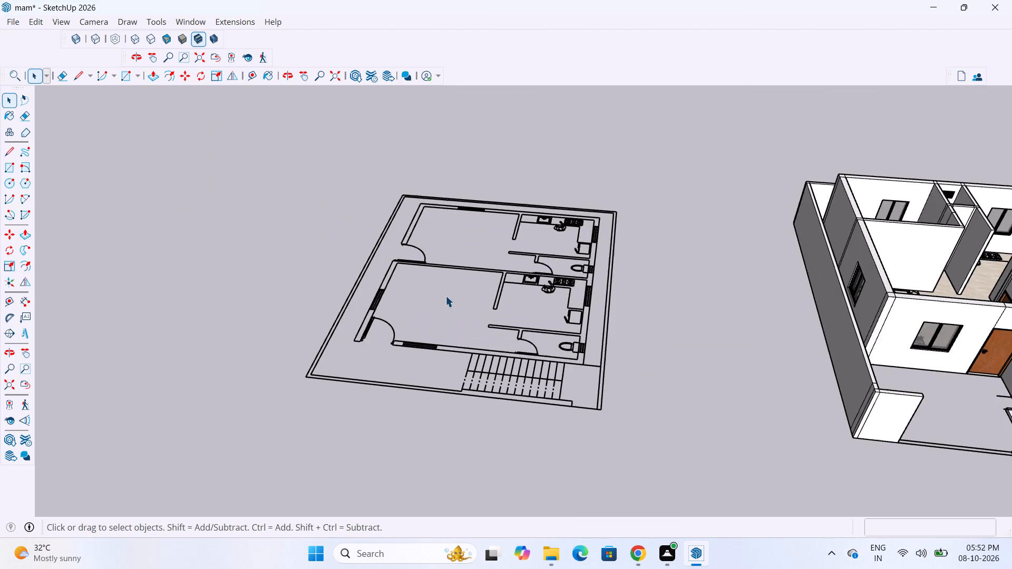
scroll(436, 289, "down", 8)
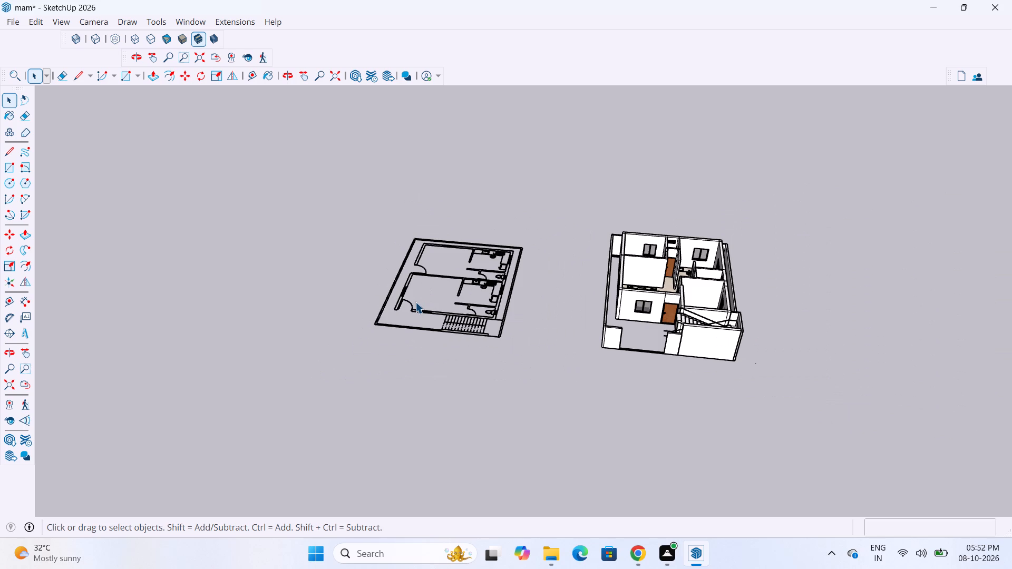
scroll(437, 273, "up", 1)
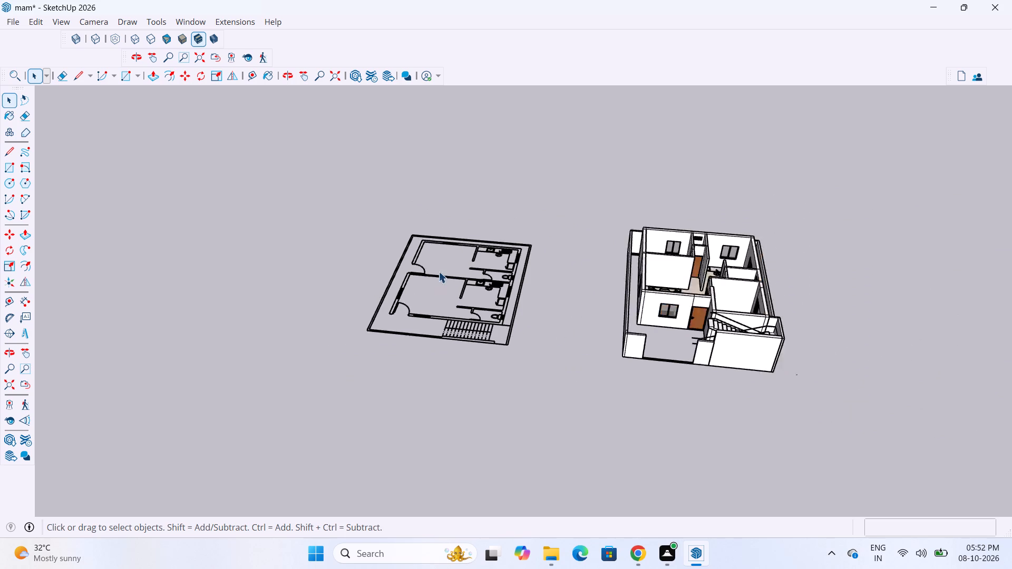
Examine the floor plan drawing beside the house model, including its rooms, outer walls, boundary and staircase.
scroll(439, 271, "up", 3)
middle_click_drag(407, 267, 444, 339)
scroll(438, 263, "up", 6)
left_click(371, 225)
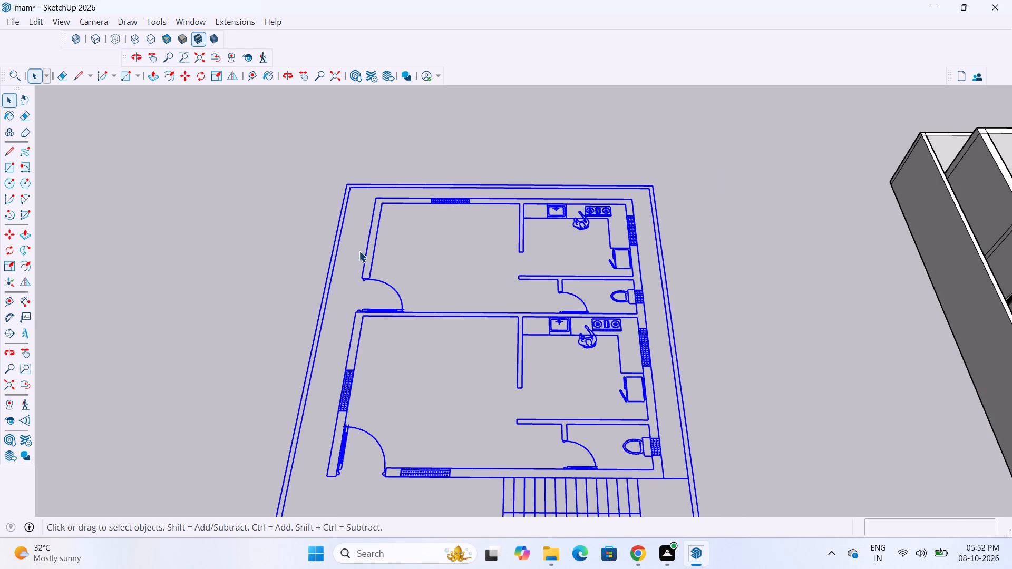
scroll(386, 217, "down", 4)
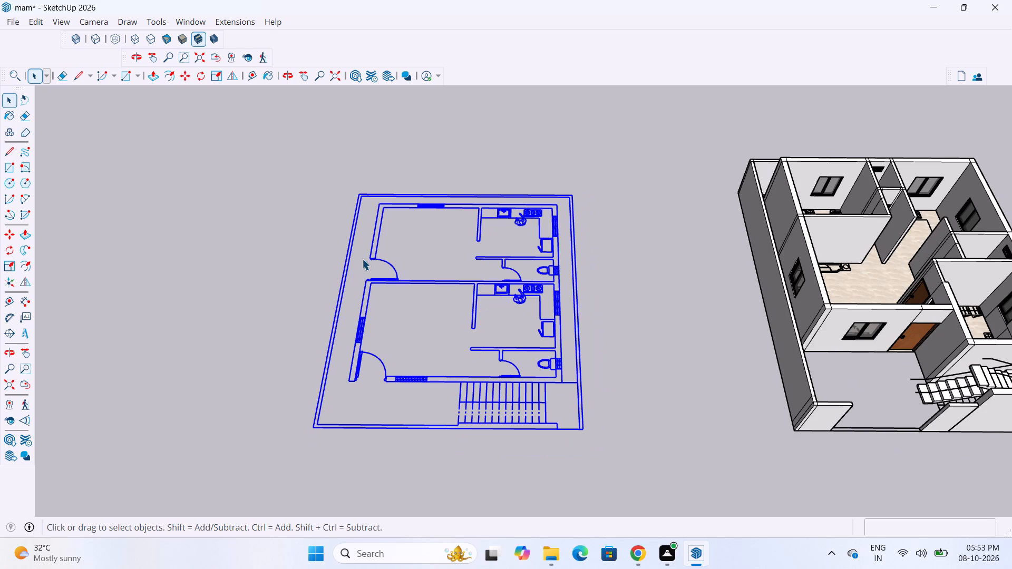
left_click(632, 332)
scroll(573, 389, "up", 4)
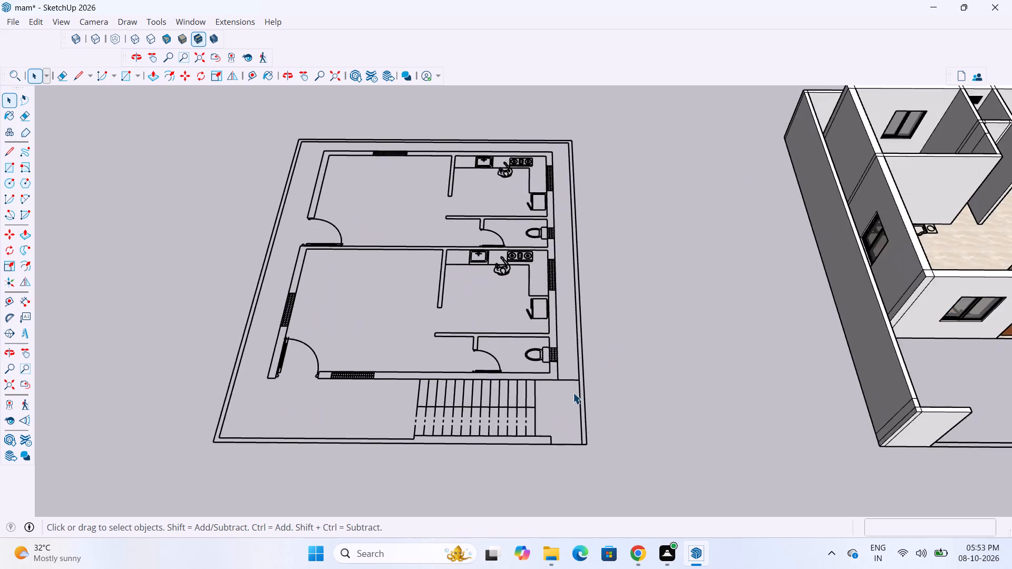
scroll(573, 393, "up", 2)
scroll(573, 393, "down", 10)
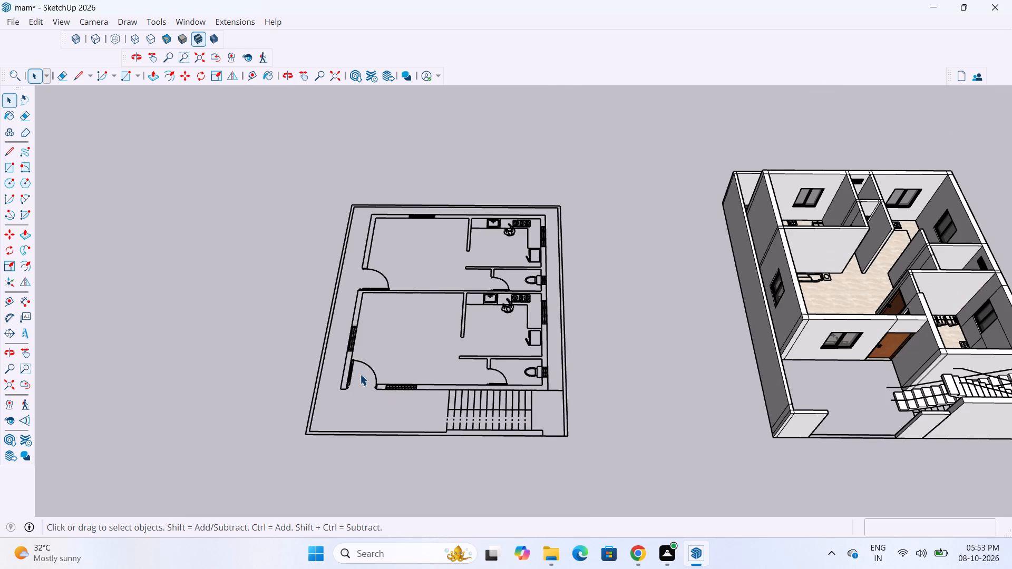
double_click(356, 370)
scroll(397, 374, "up", 6)
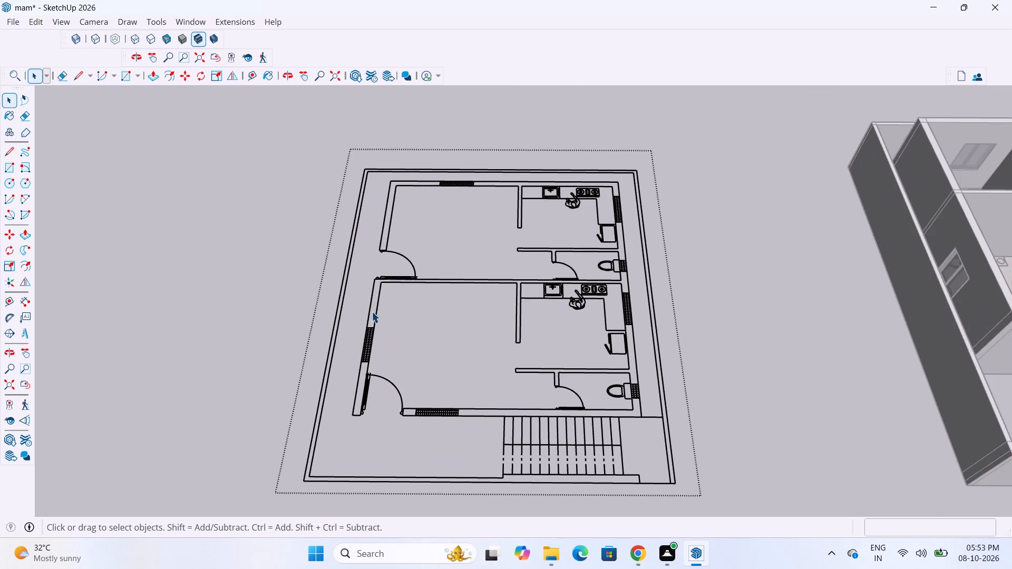
scroll(361, 320, "down", 4)
left_click(233, 335)
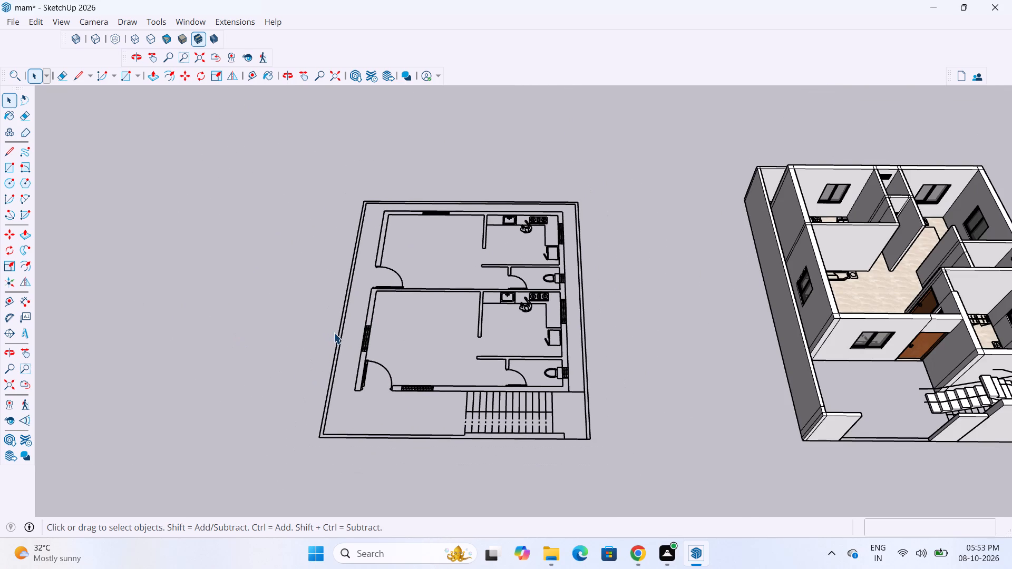
scroll(369, 401, "up", 3)
scroll(361, 395, "down", 4)
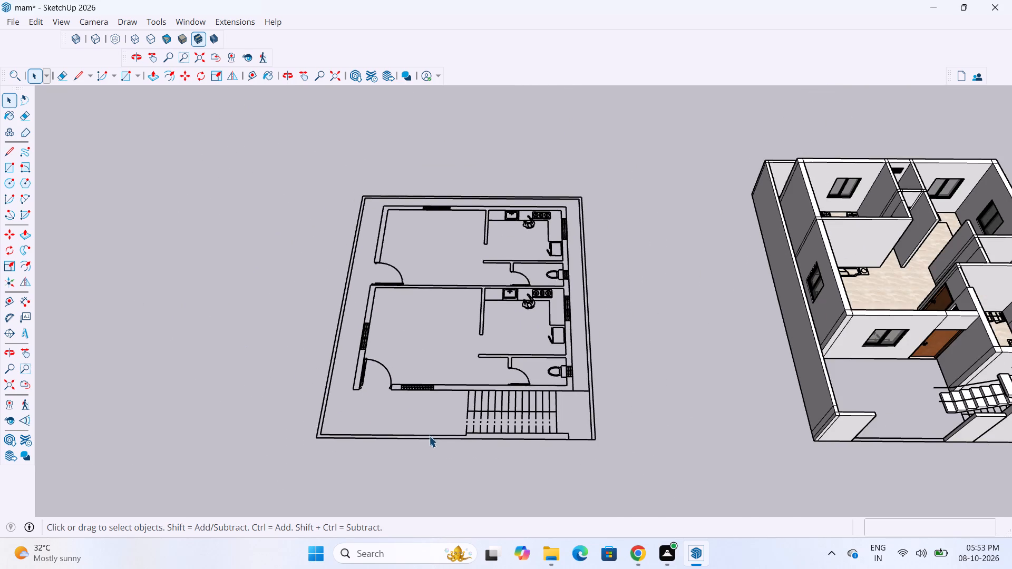
middle_click_drag(430, 436, 441, 446)
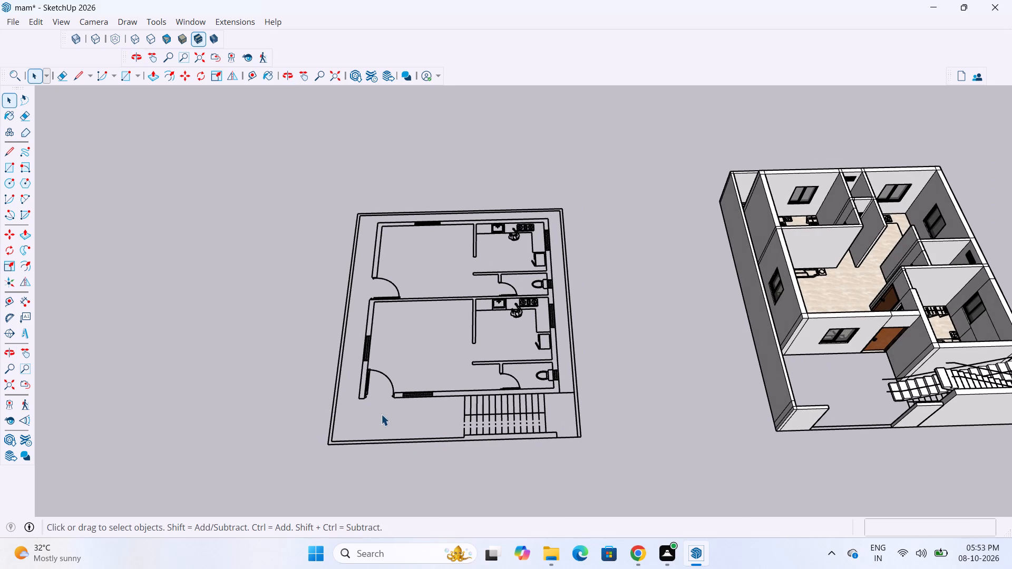
scroll(381, 414, "down", 3)
scroll(381, 411, "up", 7)
scroll(380, 164, "up", 2)
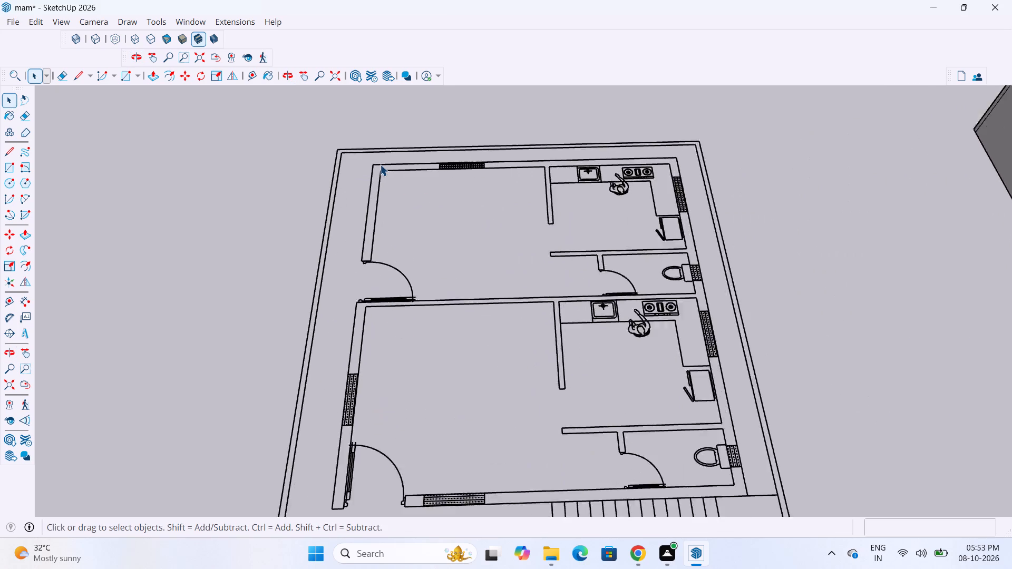
scroll(380, 164, "up", 4)
left_click(379, 170)
scroll(379, 176, "down", 9)
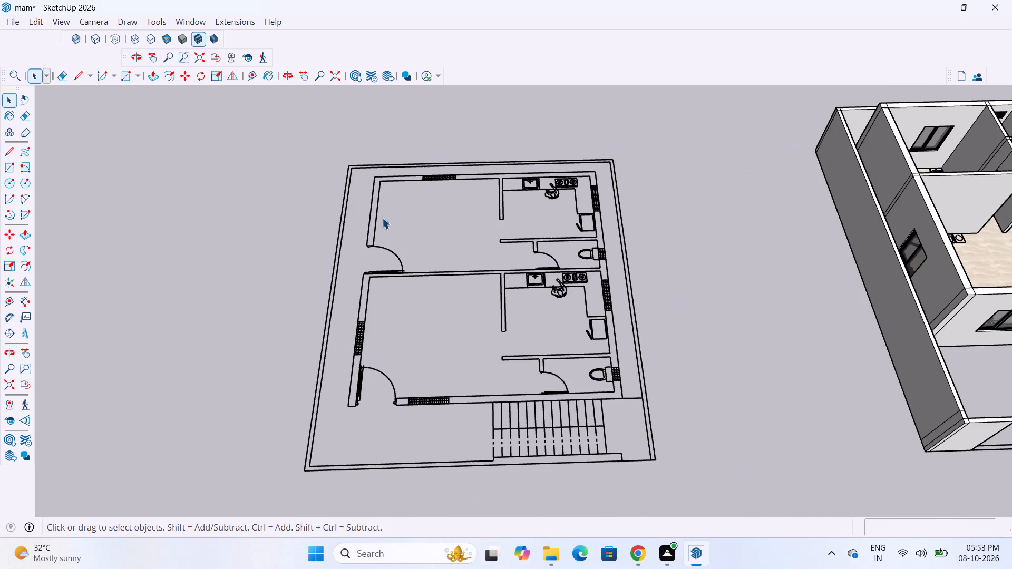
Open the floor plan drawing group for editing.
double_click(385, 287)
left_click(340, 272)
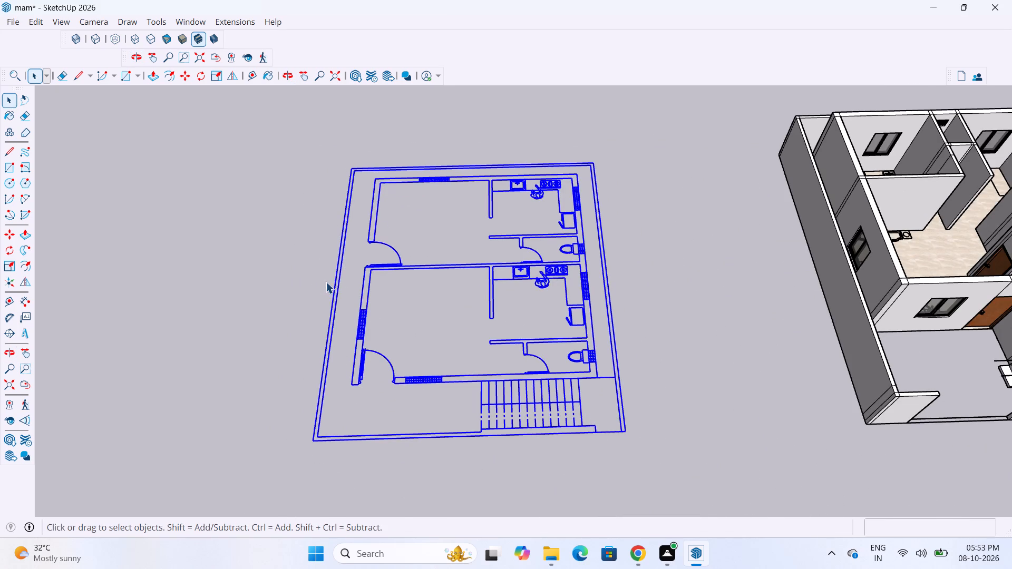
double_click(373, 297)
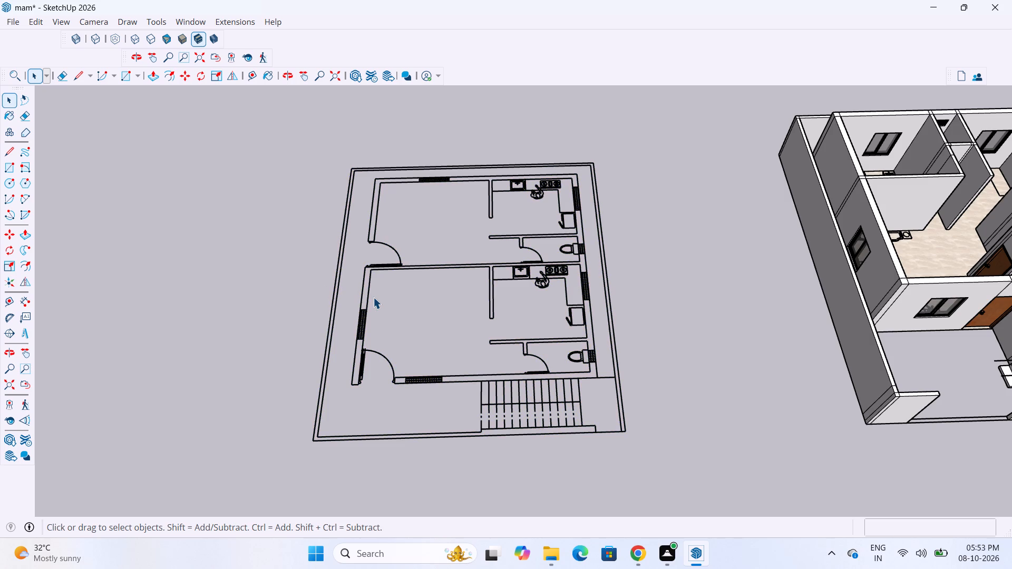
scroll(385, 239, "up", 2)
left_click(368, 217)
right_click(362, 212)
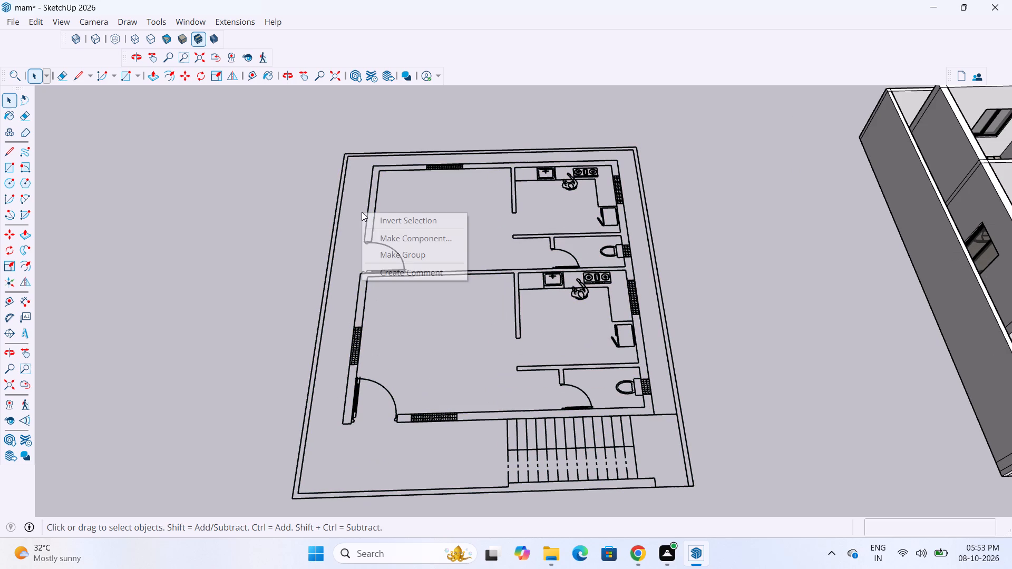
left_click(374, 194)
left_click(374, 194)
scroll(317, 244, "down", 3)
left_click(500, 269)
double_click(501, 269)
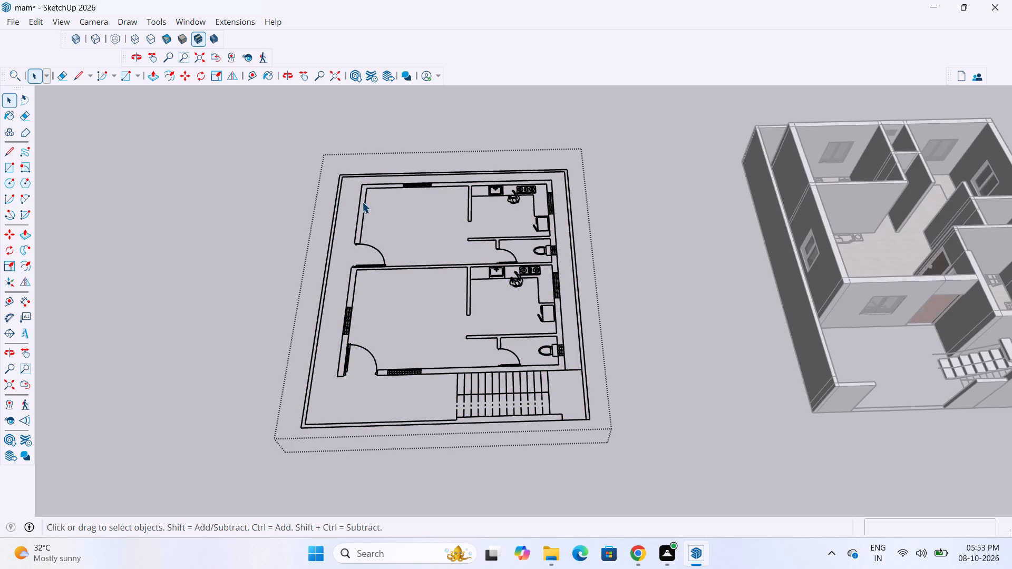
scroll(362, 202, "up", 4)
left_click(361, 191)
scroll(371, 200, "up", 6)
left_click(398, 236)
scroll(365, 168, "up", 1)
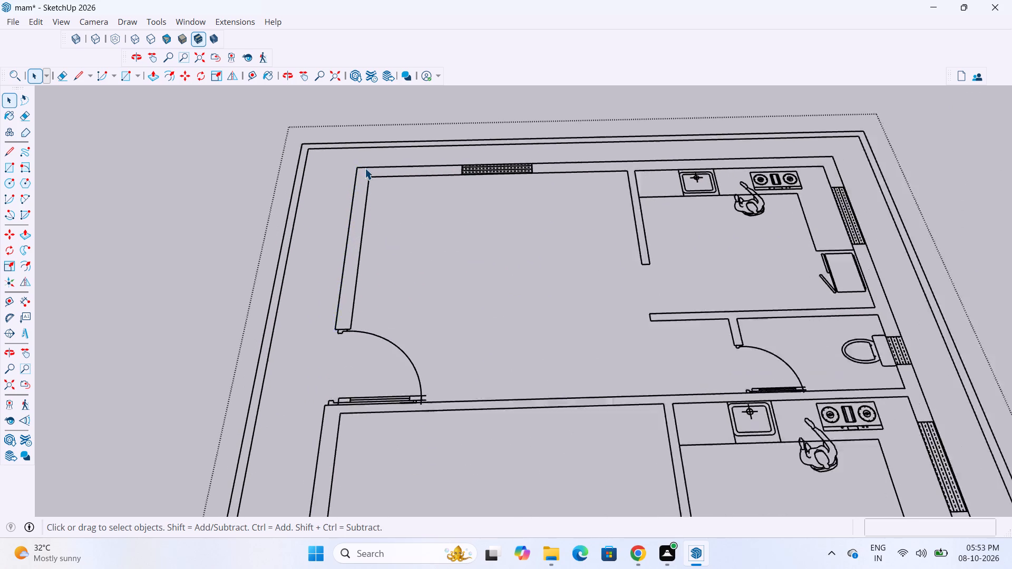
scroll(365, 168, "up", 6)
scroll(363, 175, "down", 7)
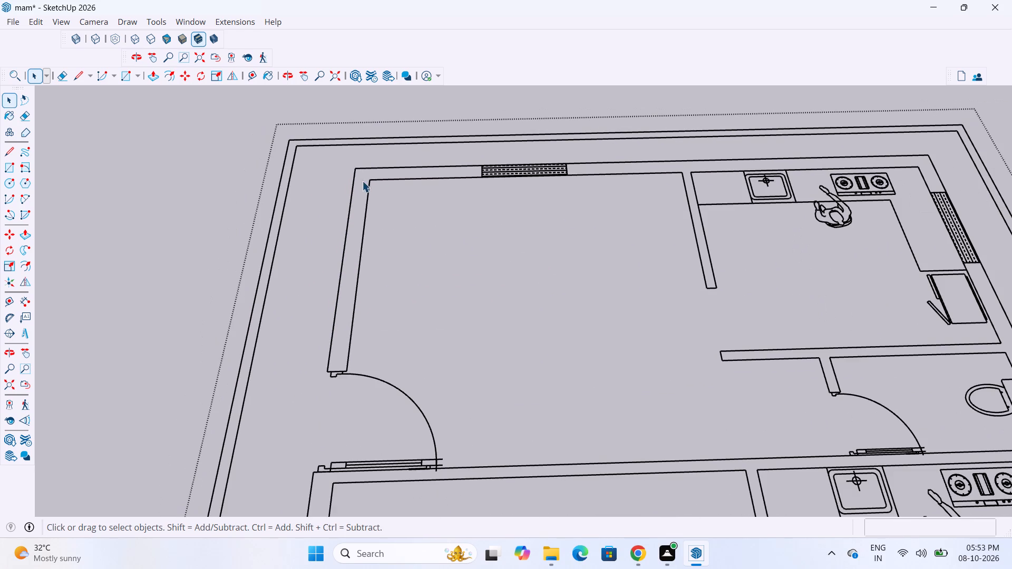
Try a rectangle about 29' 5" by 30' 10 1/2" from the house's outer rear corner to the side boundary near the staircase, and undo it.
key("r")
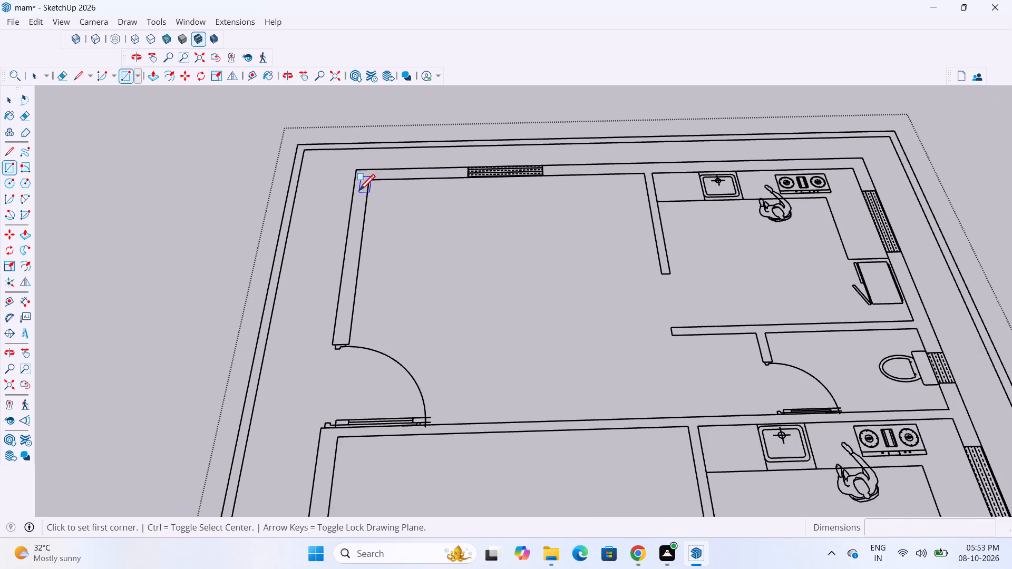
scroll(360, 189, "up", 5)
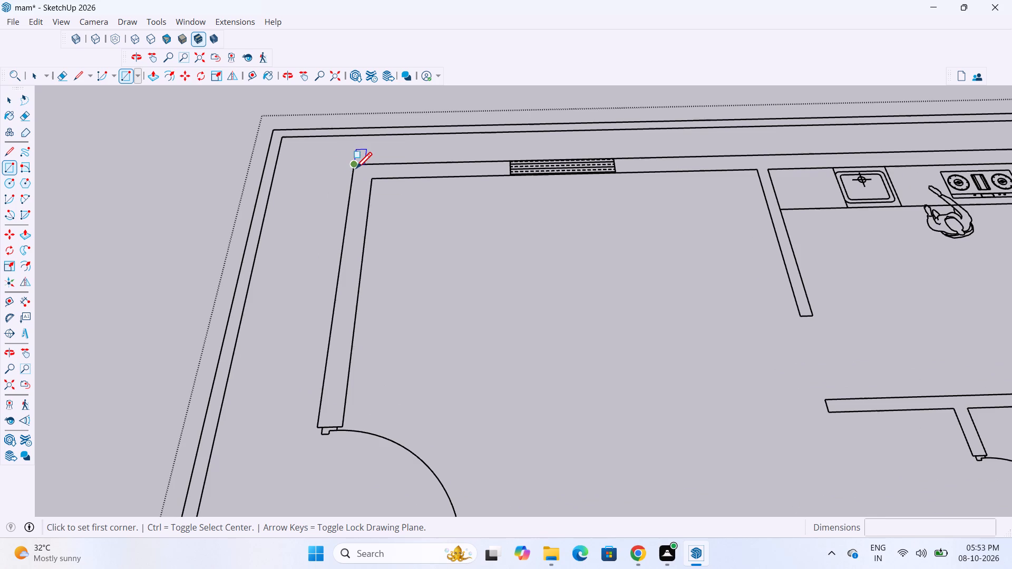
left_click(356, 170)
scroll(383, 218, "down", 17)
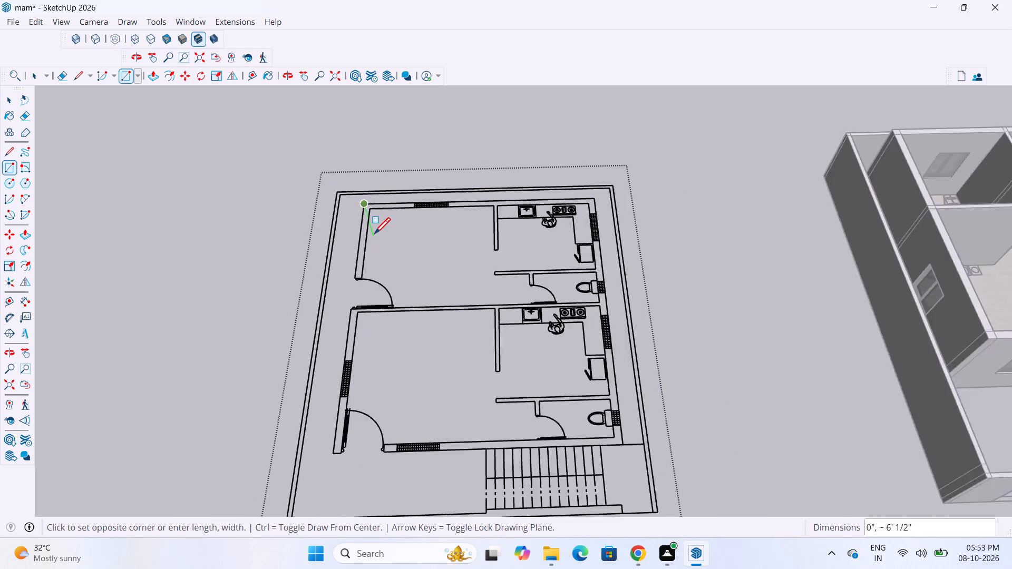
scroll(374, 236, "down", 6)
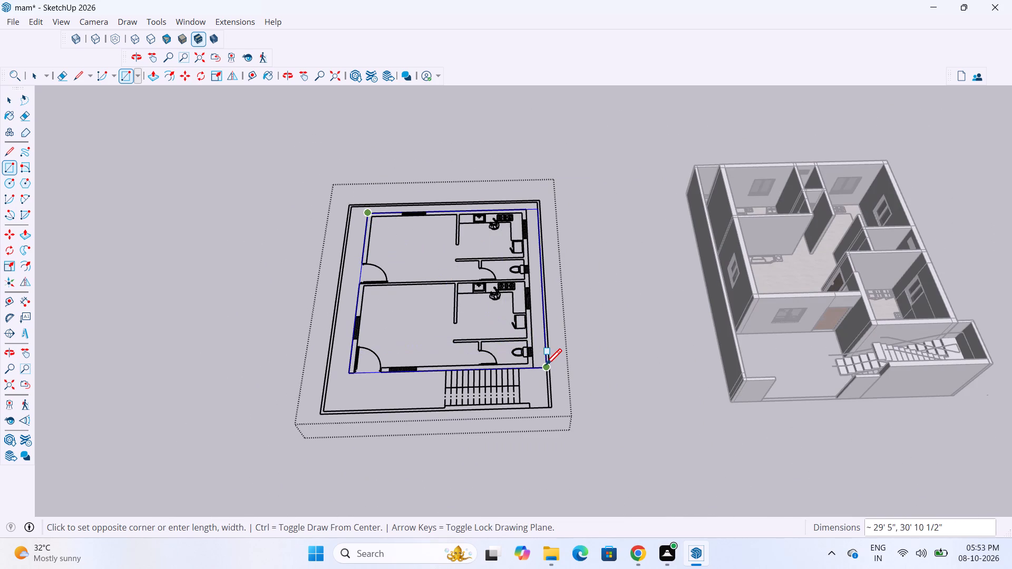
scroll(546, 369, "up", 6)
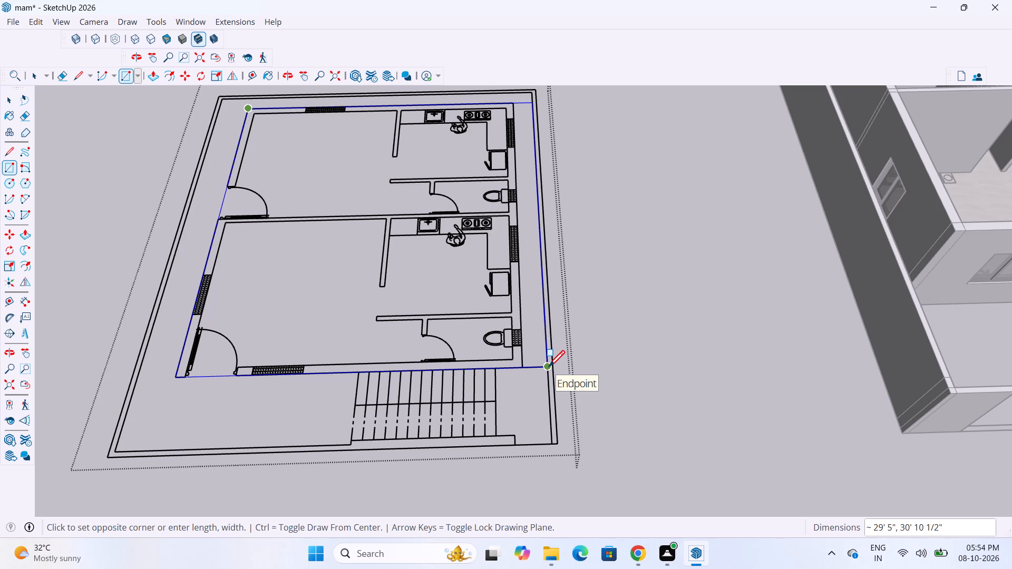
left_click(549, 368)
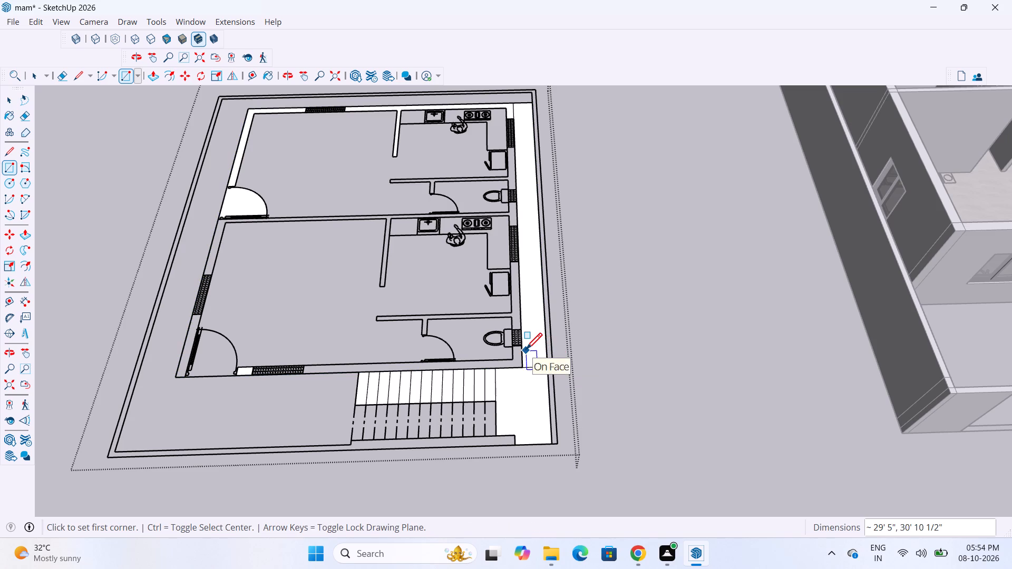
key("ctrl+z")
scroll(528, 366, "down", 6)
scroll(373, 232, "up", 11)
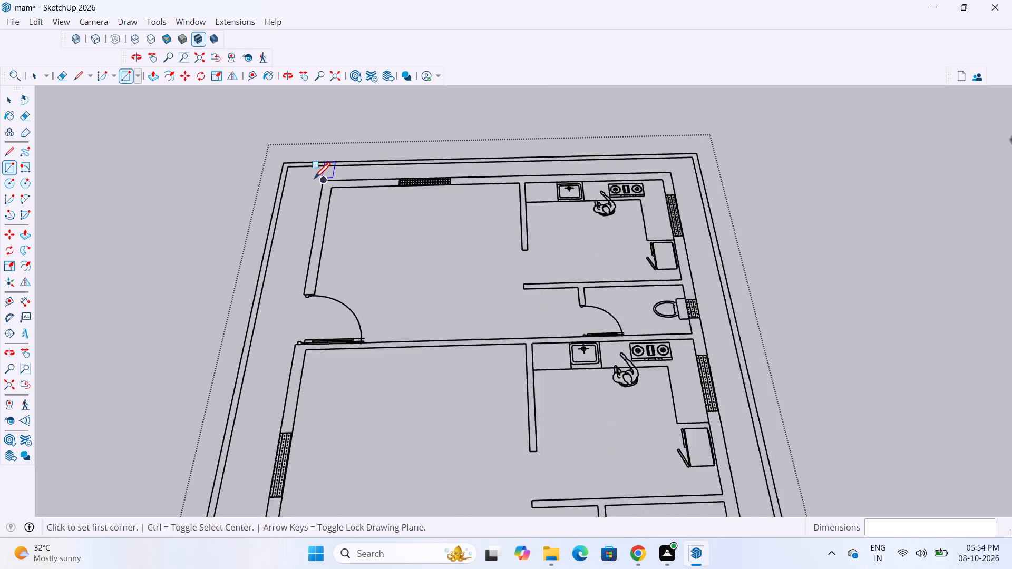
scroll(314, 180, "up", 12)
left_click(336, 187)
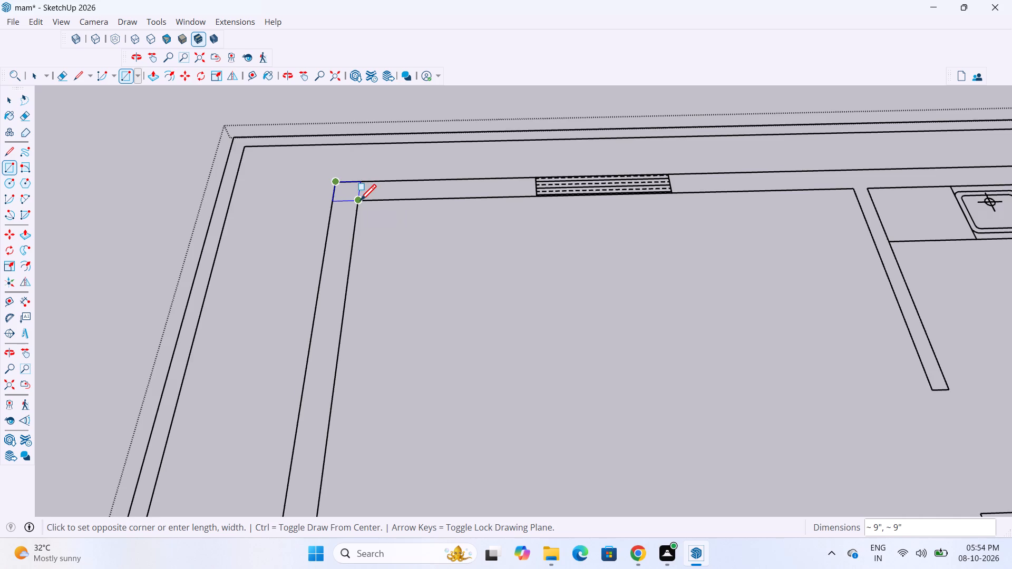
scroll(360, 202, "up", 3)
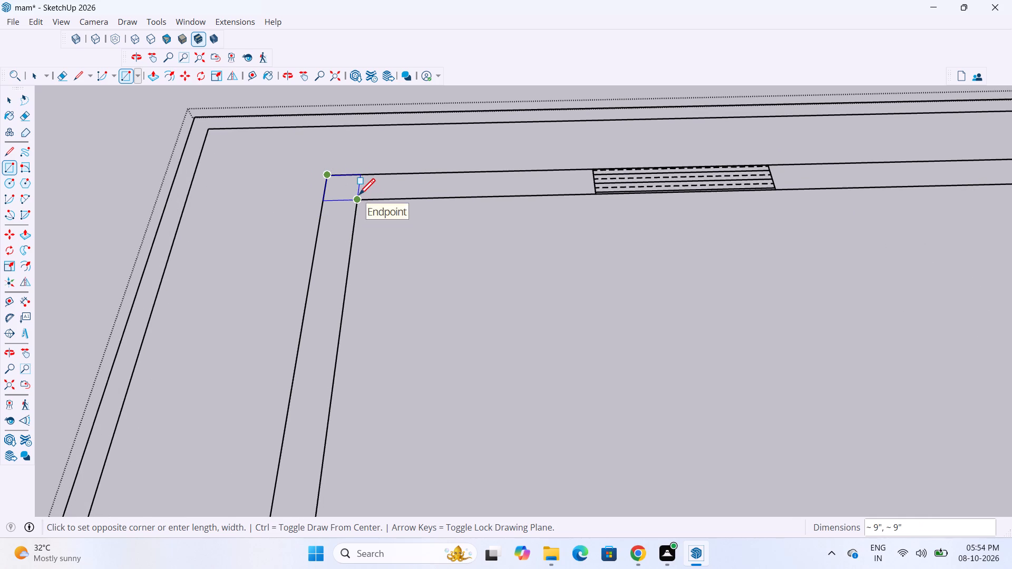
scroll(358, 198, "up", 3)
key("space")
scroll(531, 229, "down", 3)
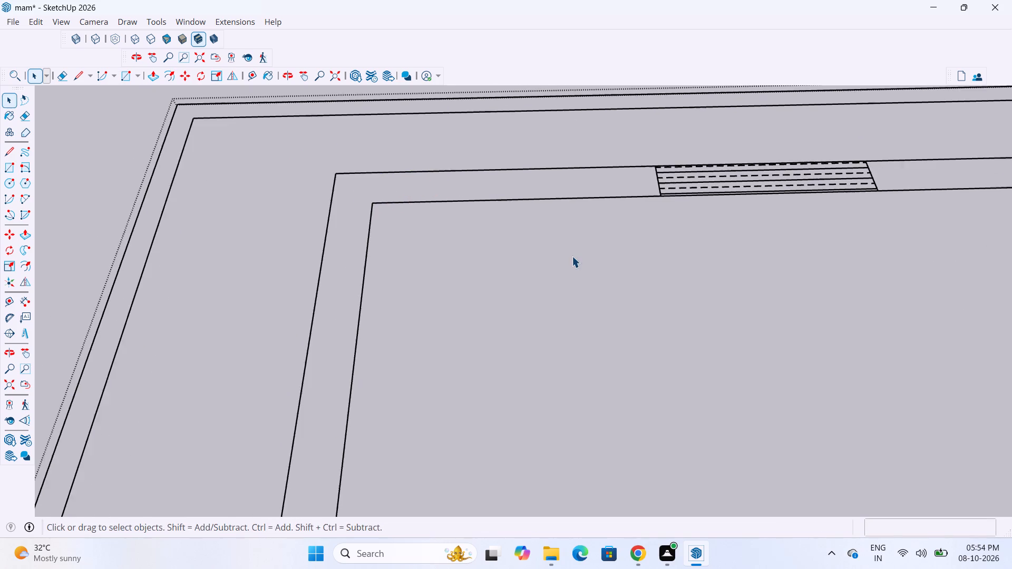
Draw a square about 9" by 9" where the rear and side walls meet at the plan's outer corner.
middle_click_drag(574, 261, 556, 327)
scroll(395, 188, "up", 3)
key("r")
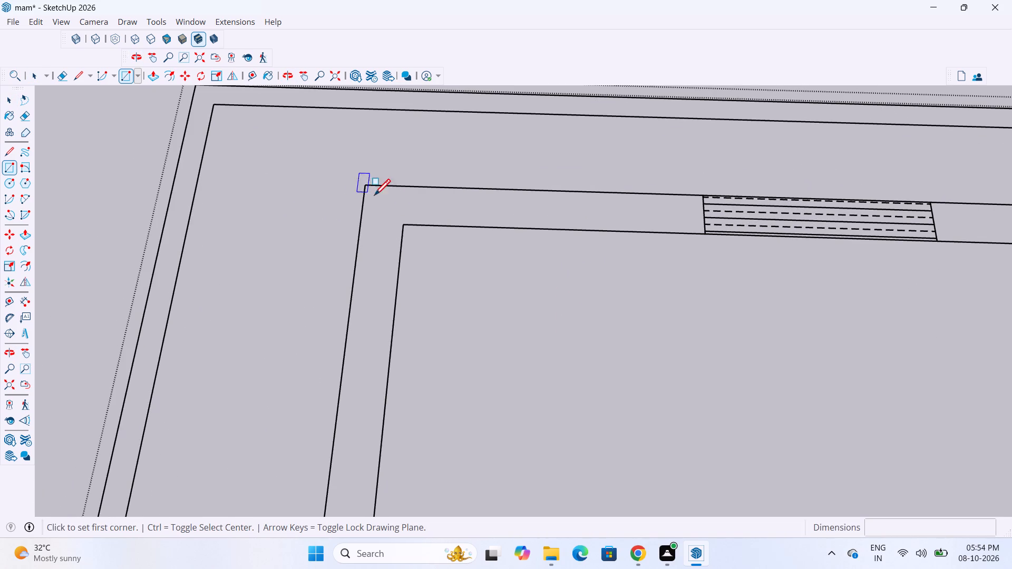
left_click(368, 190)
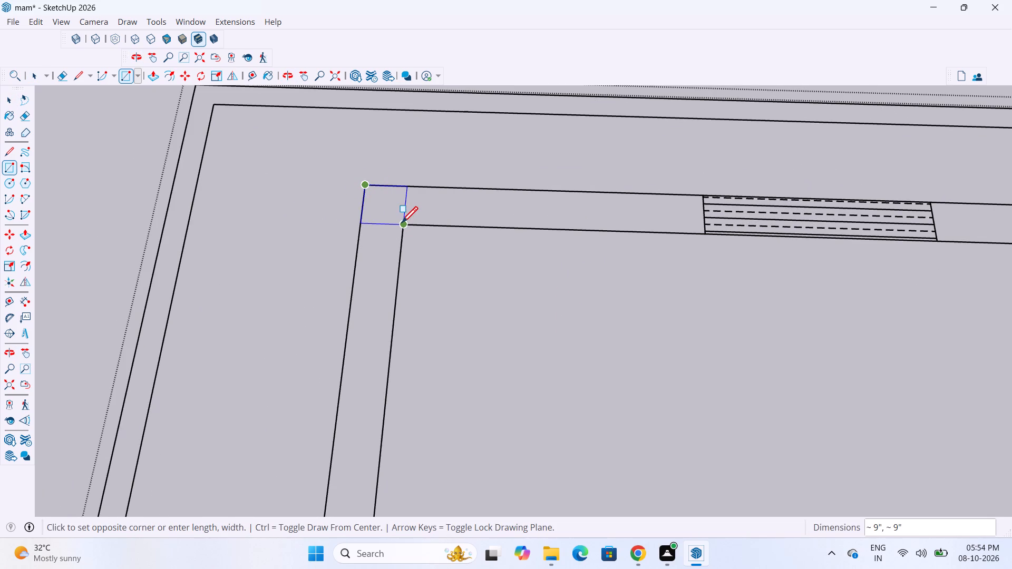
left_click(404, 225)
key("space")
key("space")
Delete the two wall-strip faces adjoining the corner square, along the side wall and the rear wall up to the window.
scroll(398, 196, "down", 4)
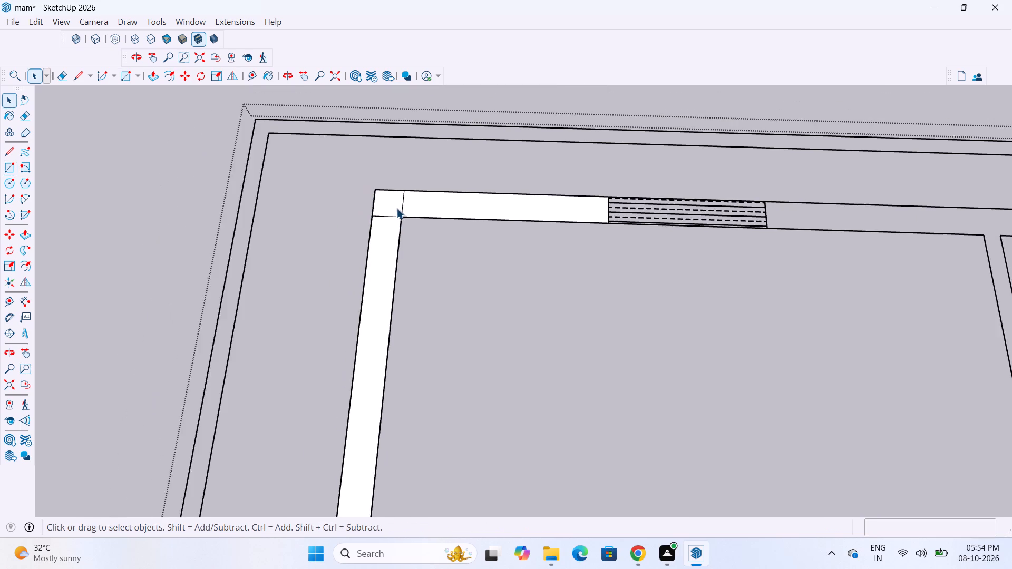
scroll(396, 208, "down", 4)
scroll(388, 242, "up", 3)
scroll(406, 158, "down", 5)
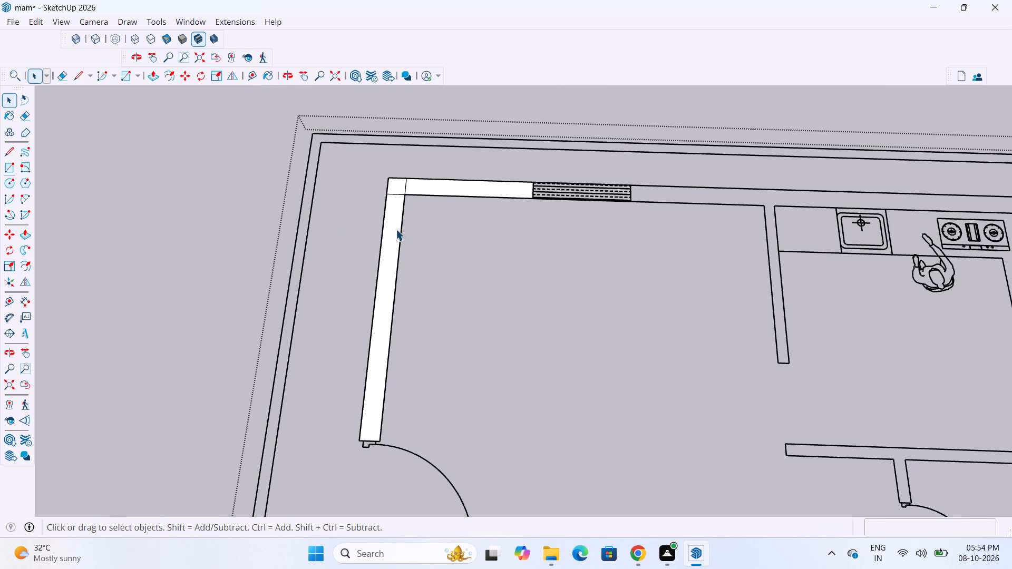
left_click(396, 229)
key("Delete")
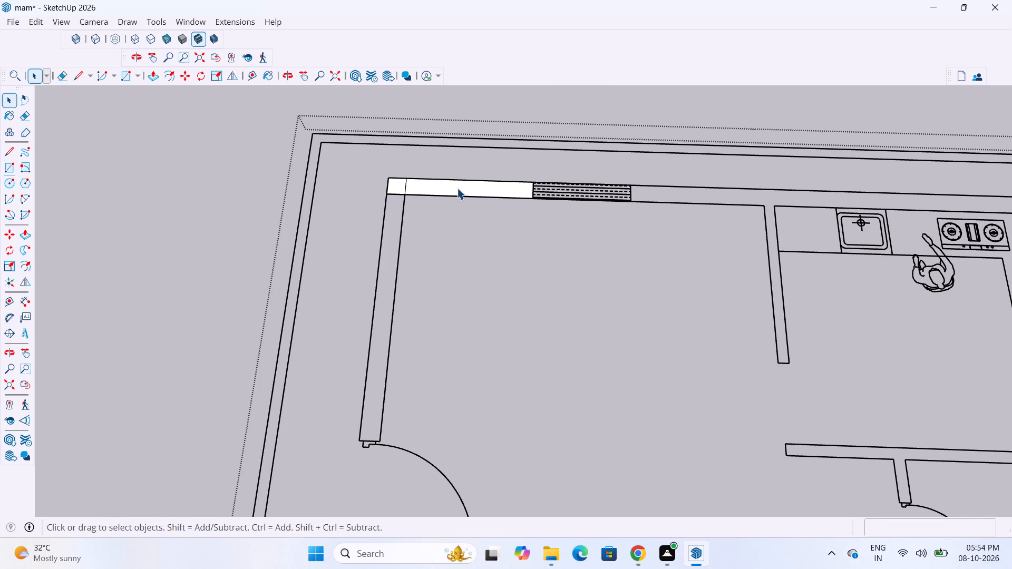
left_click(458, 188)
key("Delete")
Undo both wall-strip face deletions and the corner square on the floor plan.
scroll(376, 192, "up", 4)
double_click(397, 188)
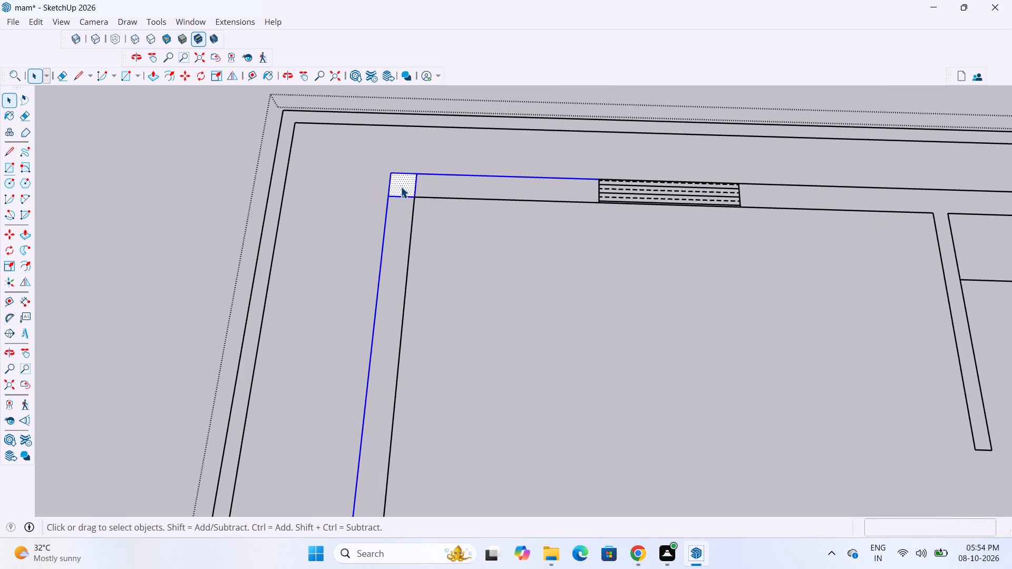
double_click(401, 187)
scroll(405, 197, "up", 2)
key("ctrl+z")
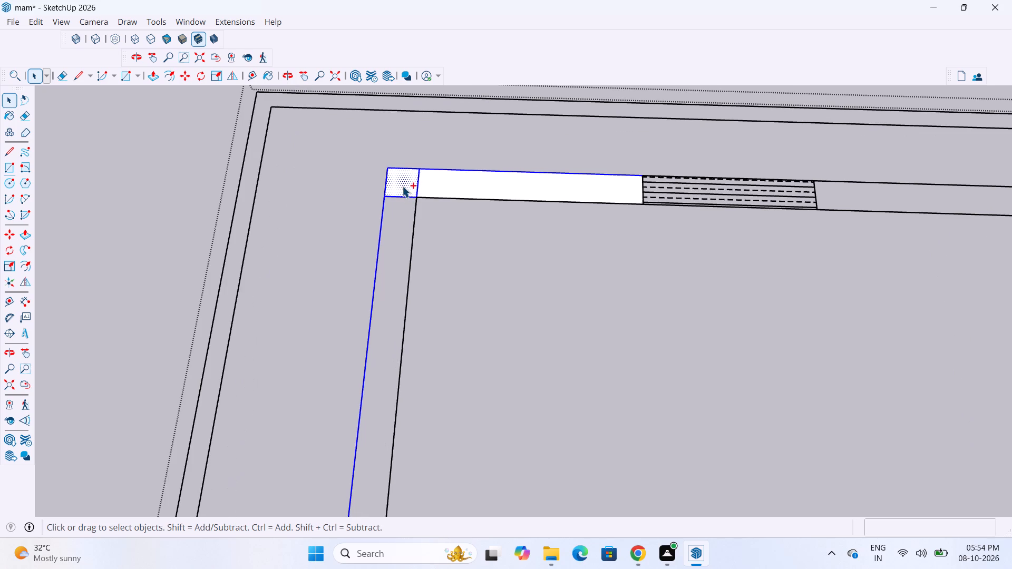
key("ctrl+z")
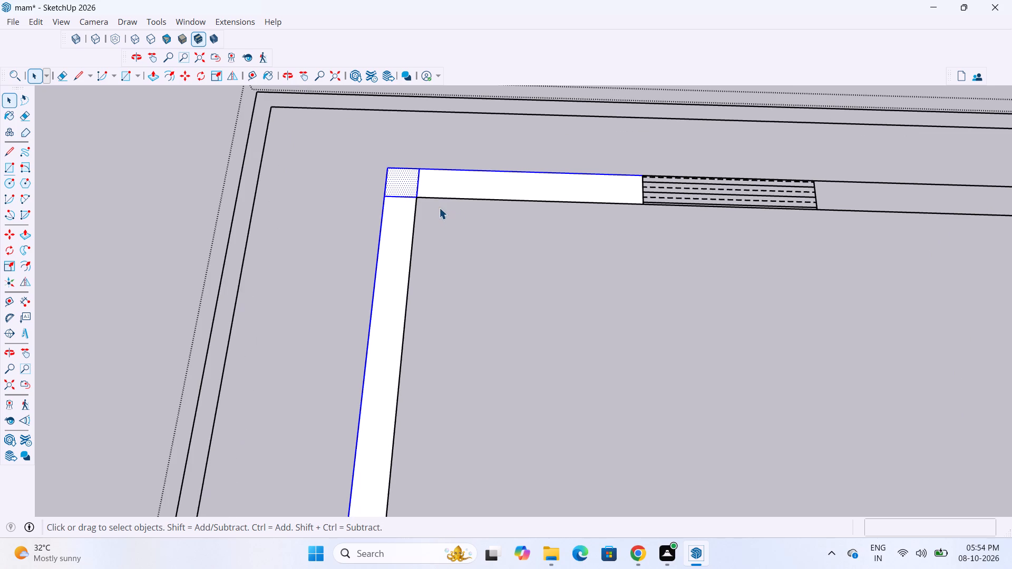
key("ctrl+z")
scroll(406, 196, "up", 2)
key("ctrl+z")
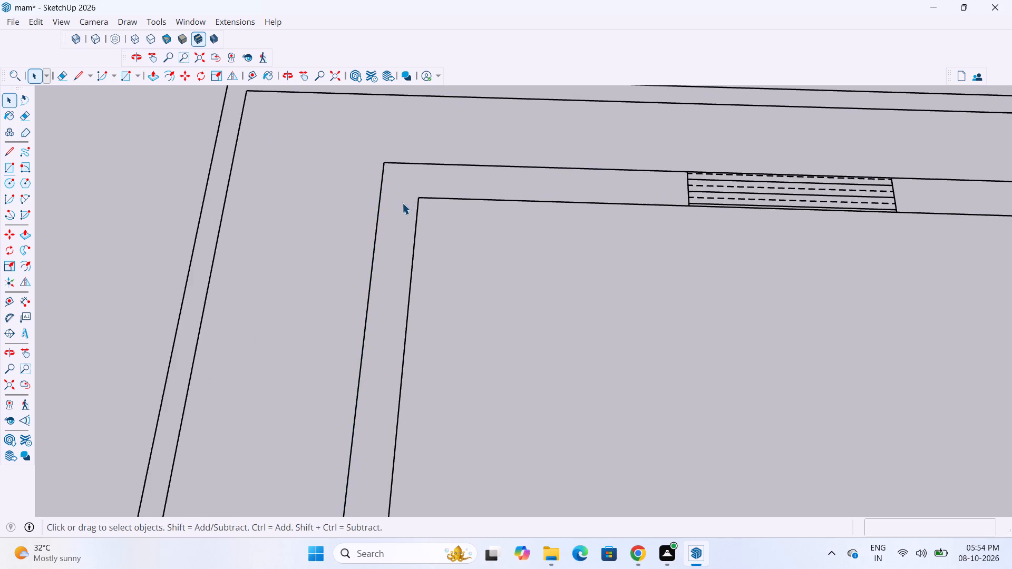
Draw a rectangle about 9" by 1' 3" across the side-wall strip from the inner rear corner and make it a group.
scroll(400, 203, "down", 4)
scroll(492, 214, "up", 3)
scroll(488, 209, "down", 5)
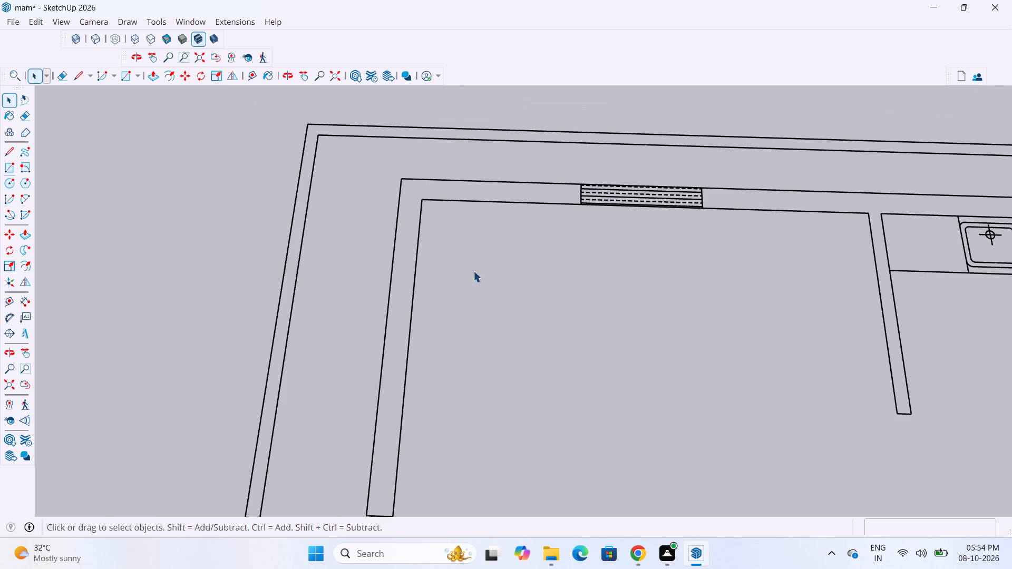
key("r")
scroll(423, 247, "up", 2)
left_click(418, 193)
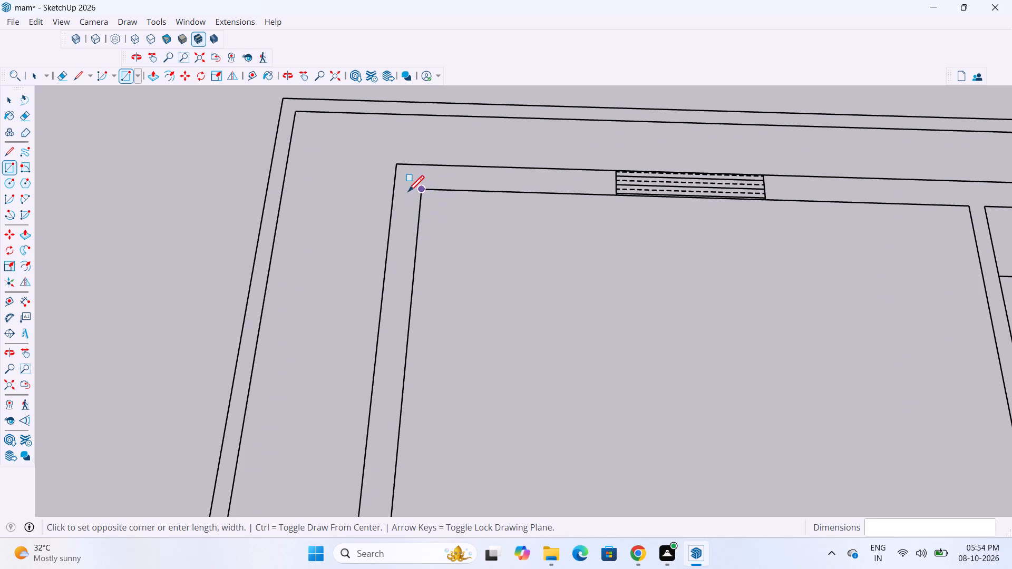
left_click(390, 233)
key("space")
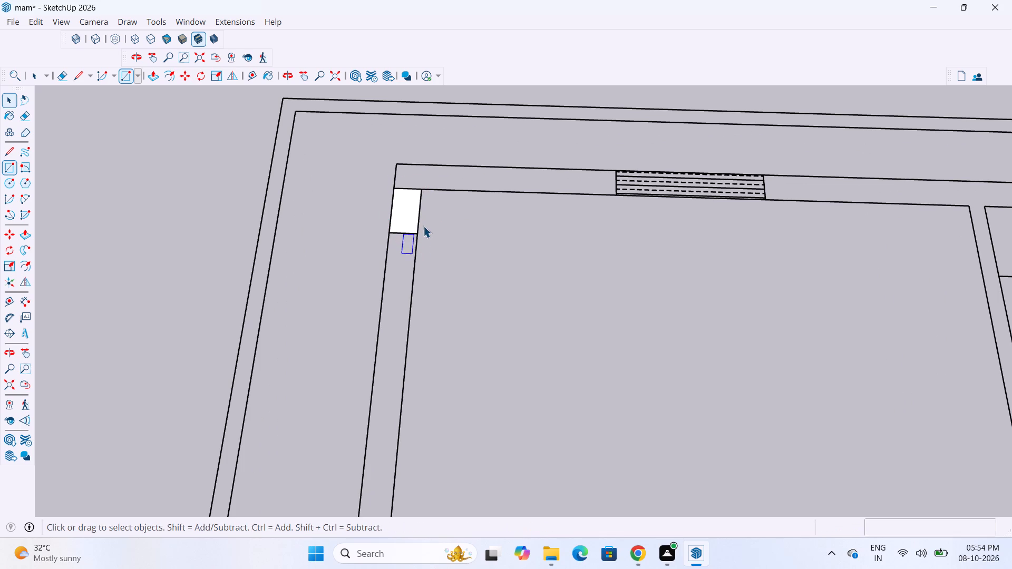
triple_click(404, 217)
right_click(404, 217)
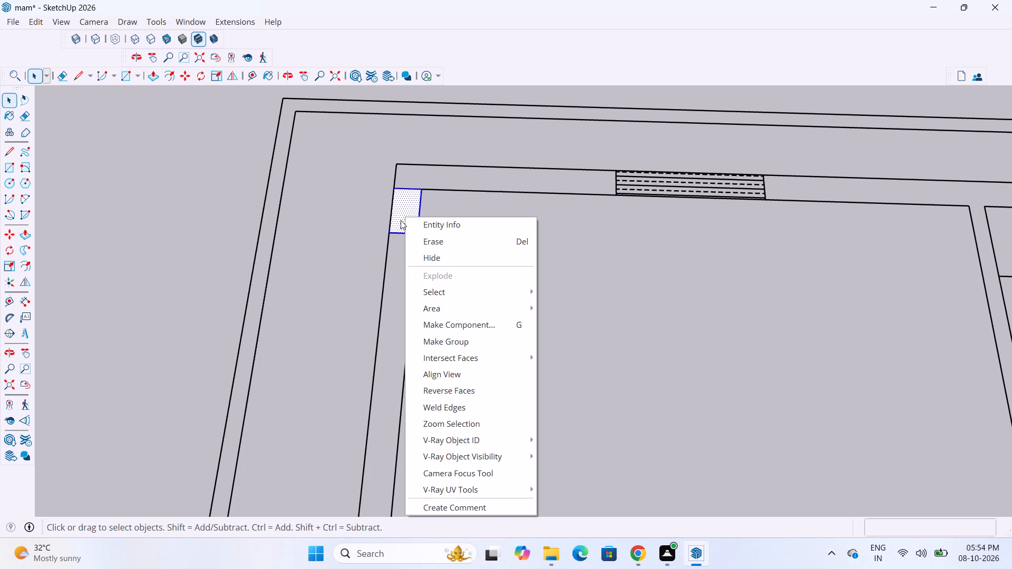
left_click_drag(447, 336, 455, 336)
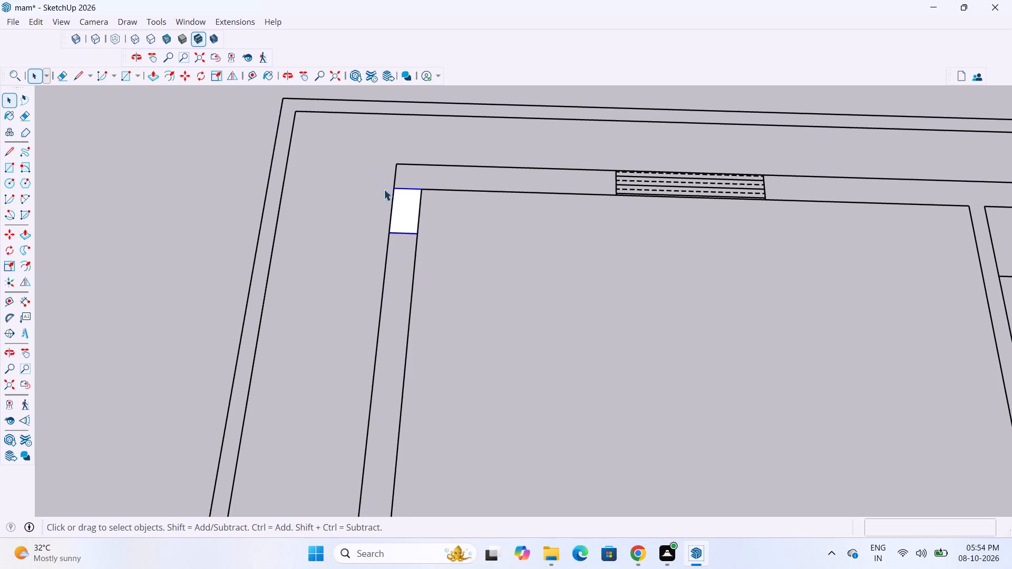
Open the rectangle group for editing and raise its face 10' with Push/Pull.
double_click(402, 220)
key("p")
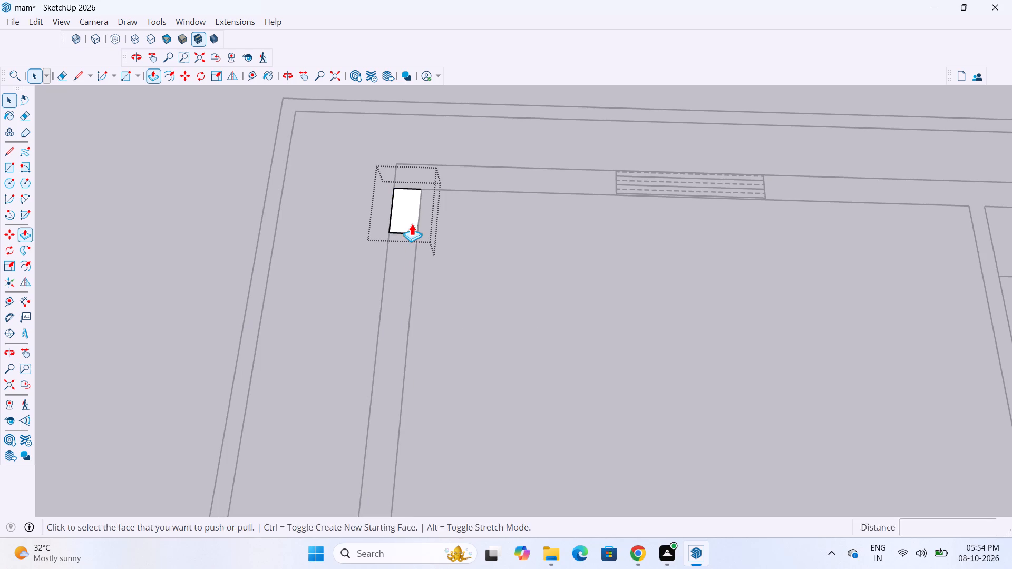
left_click(410, 220)
scroll(407, 153, "down", 7)
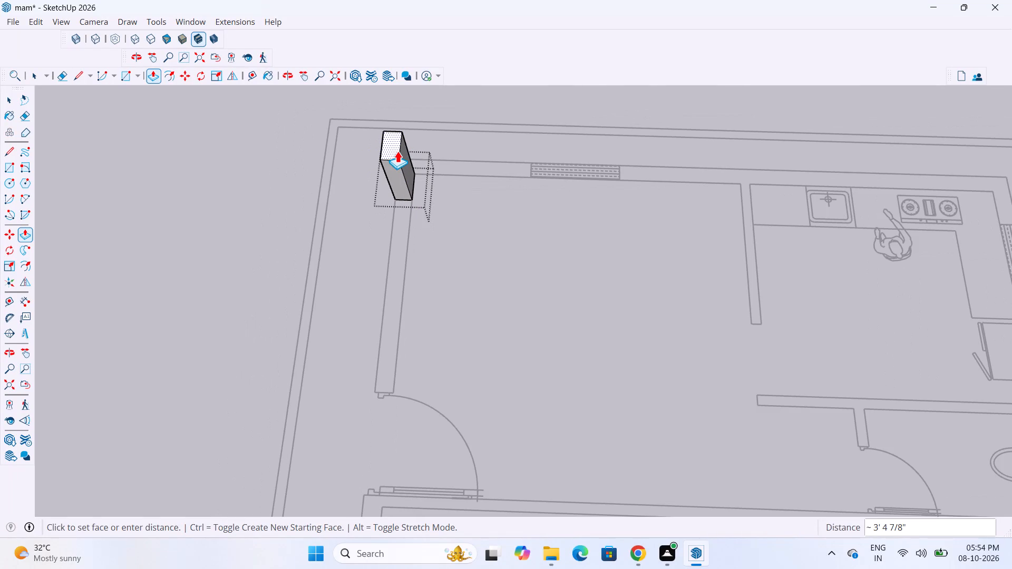
type("10'")
key("Return")
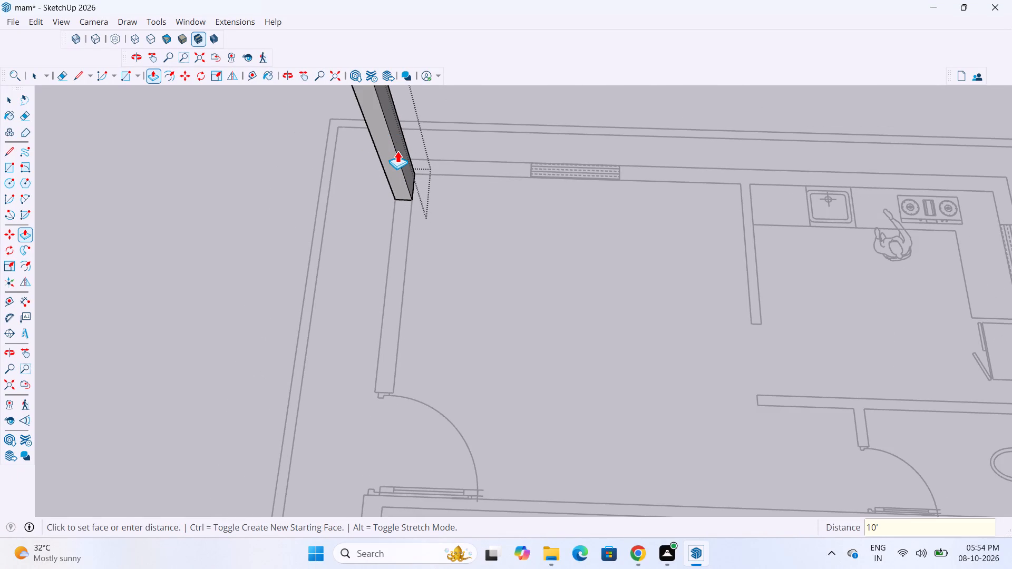
Extrude the 10' wall block's rear-facing side as a new section across the rear wall's thickness to its outer line.
scroll(501, 267, "down", 7)
middle_click_drag(442, 303, 211, 355)
scroll(538, 155, "up", 4)
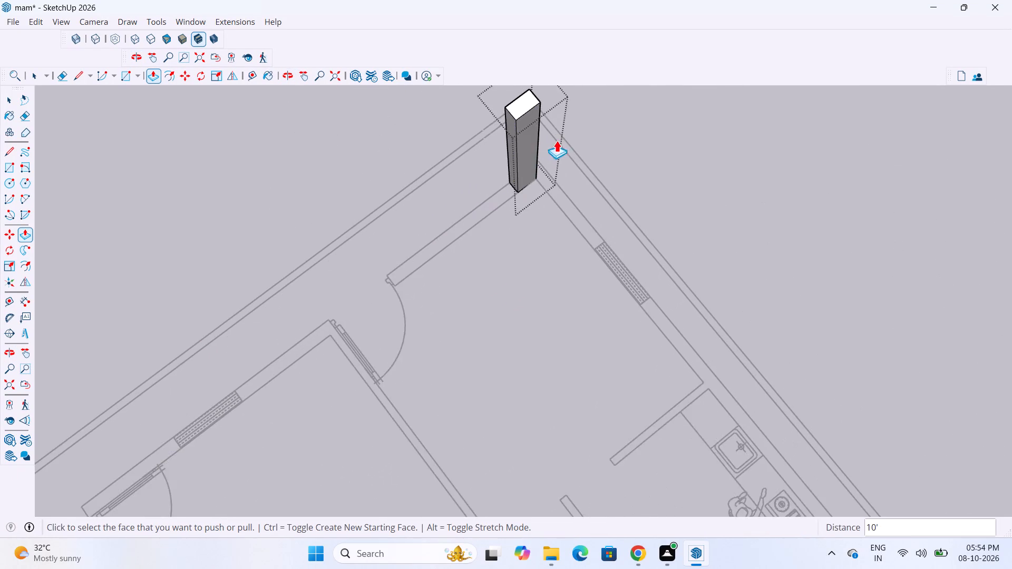
scroll(557, 140, "up", 2)
middle_click_drag(573, 191, 366, 161)
scroll(661, 198, "up", 6)
middle_click_drag(652, 200, 519, 158)
scroll(636, 193, "up", 1)
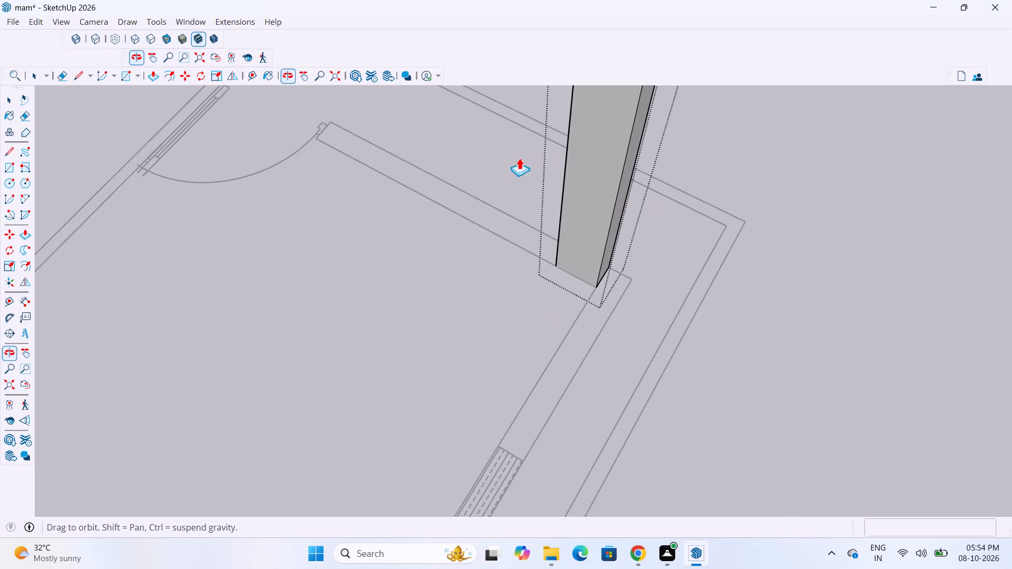
middle_click_drag(519, 158, 522, 158)
scroll(622, 236, "up", 2)
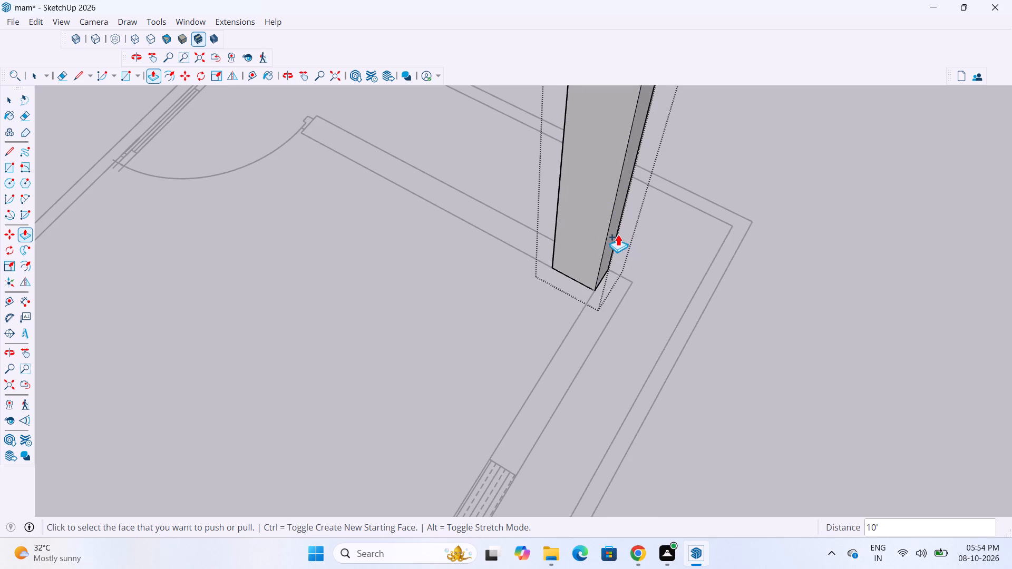
scroll(611, 256, "up", 3)
left_click(606, 248)
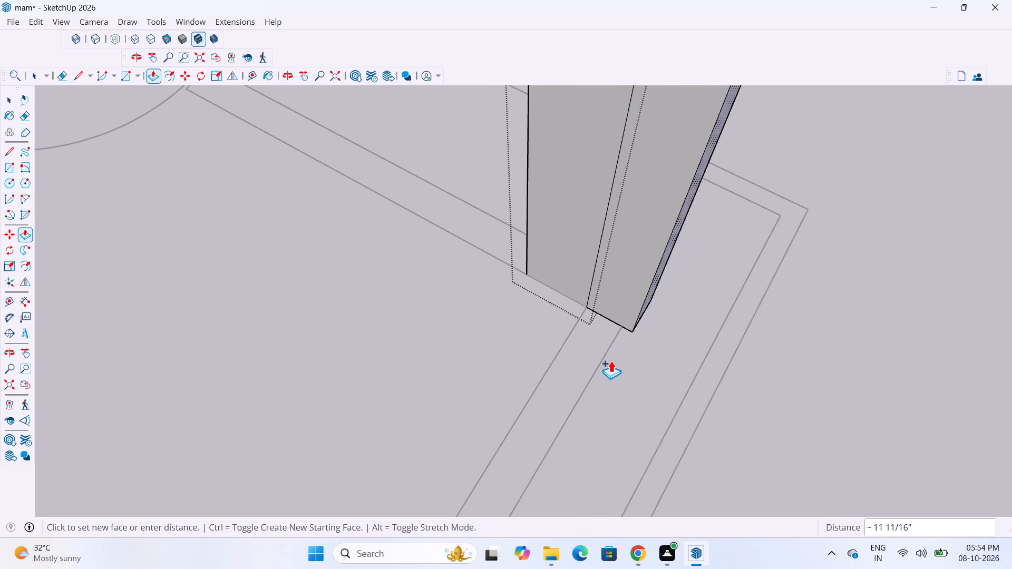
left_click(605, 352)
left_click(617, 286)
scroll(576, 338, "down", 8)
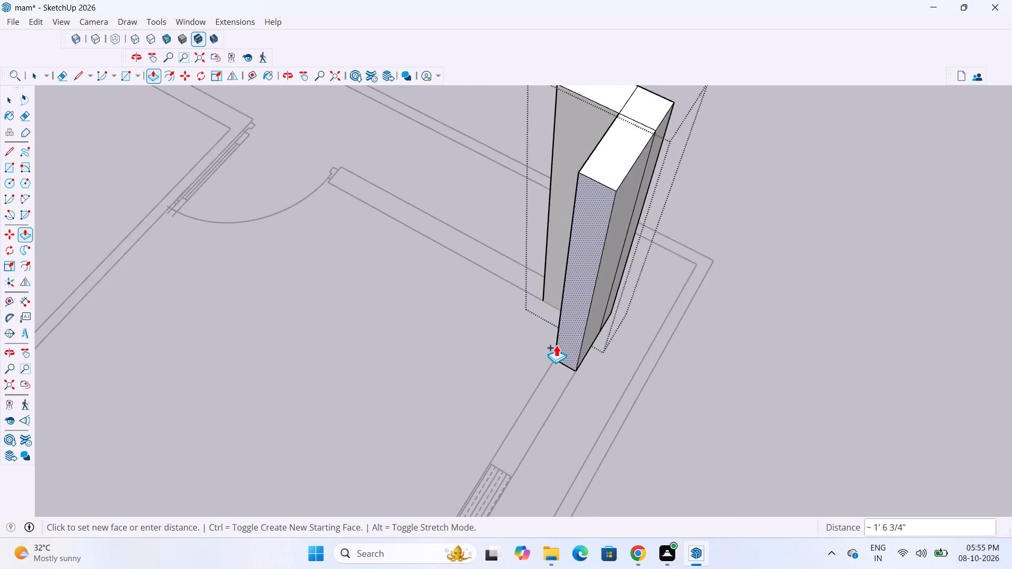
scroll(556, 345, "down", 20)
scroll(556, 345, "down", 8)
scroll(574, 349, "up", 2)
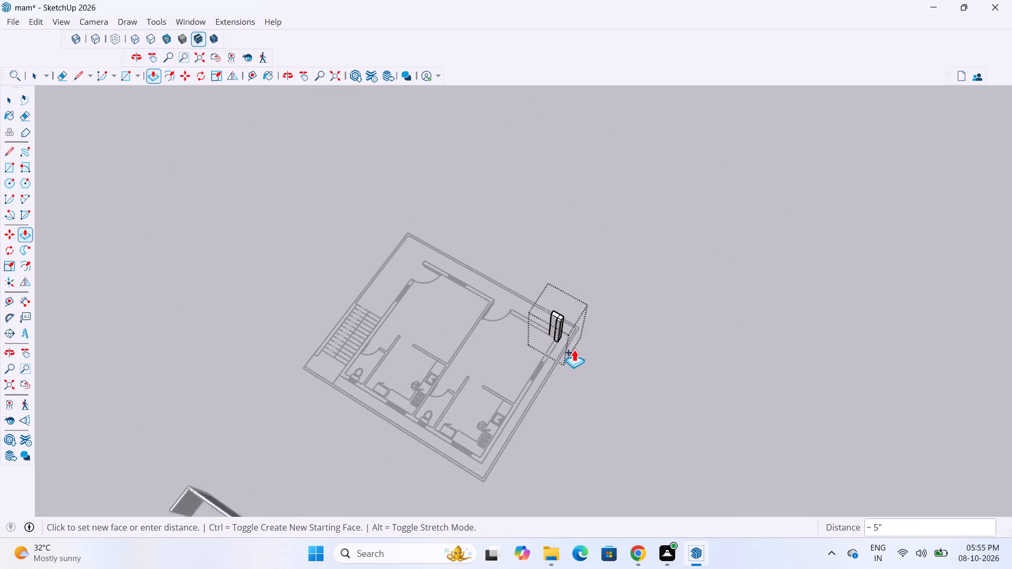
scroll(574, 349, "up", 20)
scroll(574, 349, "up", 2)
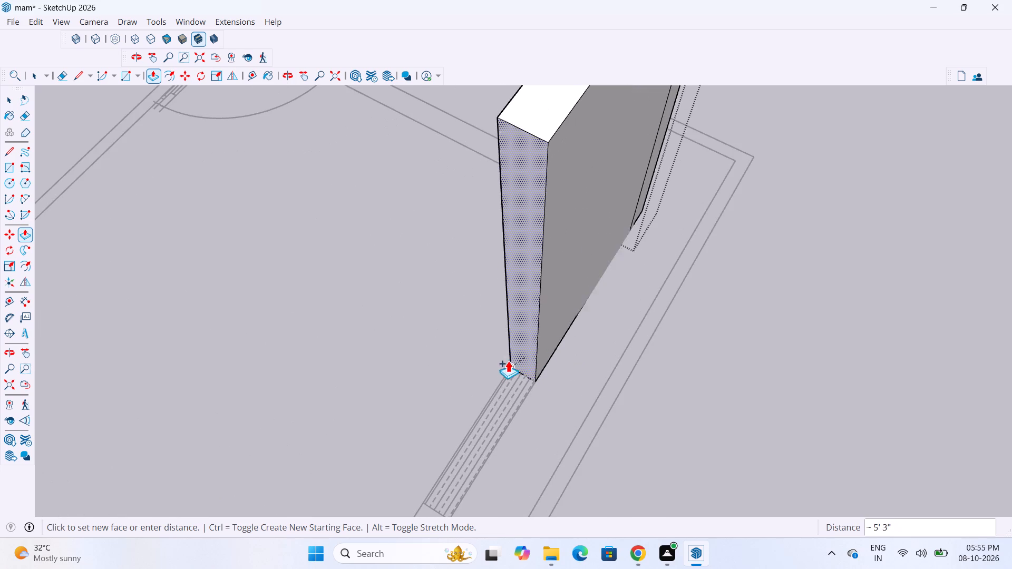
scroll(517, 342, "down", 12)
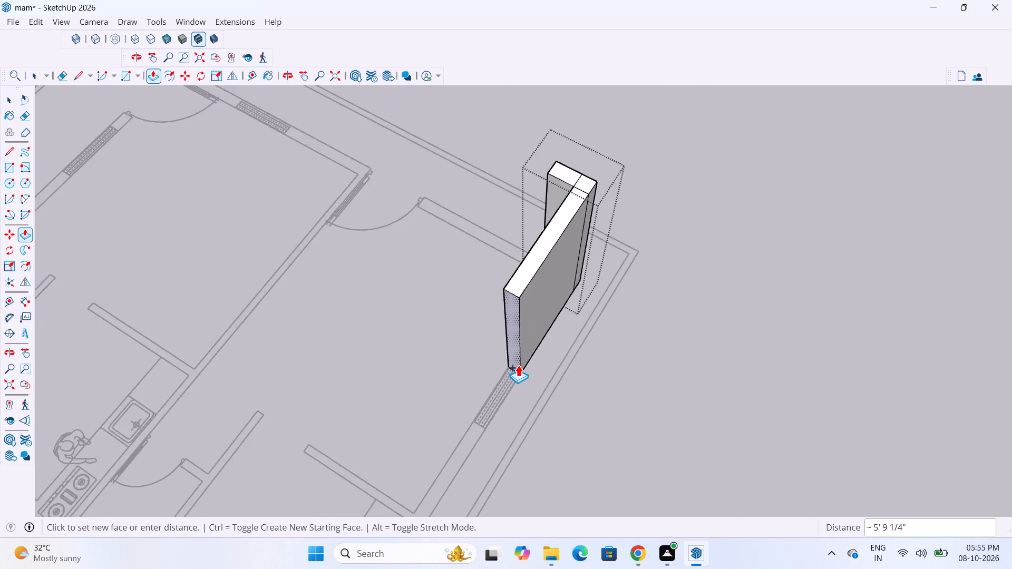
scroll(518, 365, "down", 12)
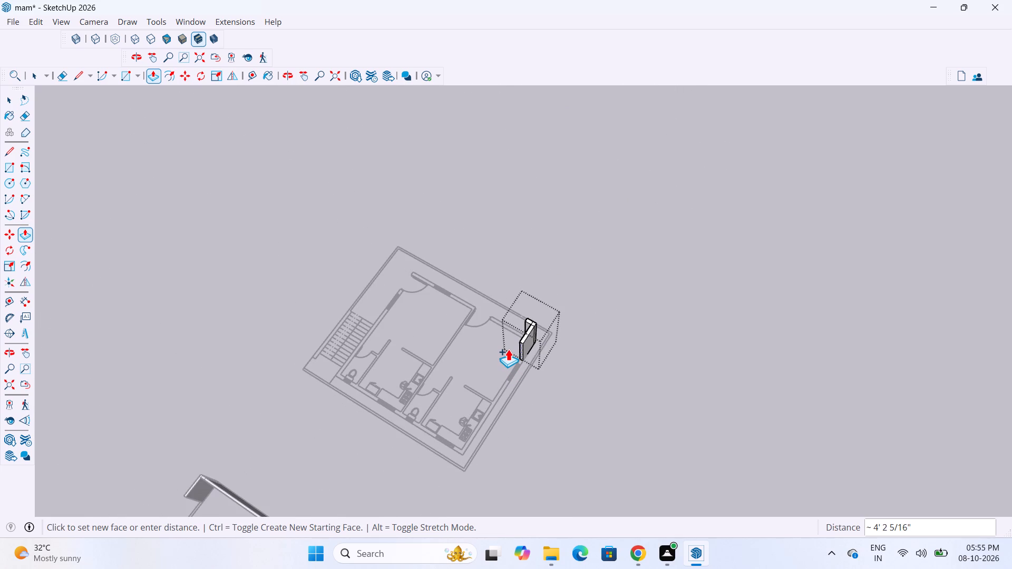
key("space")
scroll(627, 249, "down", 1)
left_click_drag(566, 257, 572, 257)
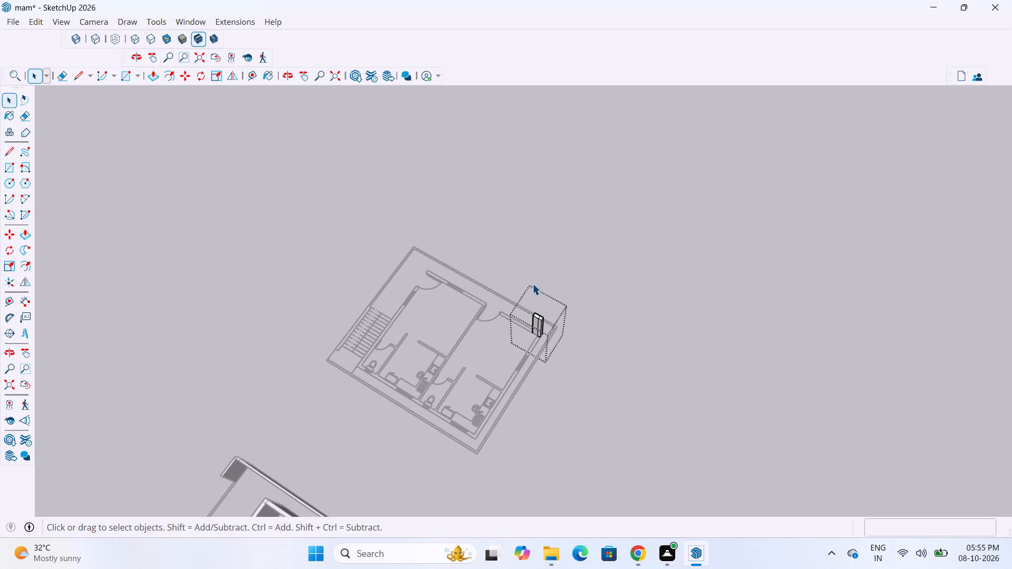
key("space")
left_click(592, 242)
Examine the built ground-floor house model and its wall layout next to the new floor plan.
middle_click_drag(493, 335, 846, 258)
scroll(593, 153, "down", 2)
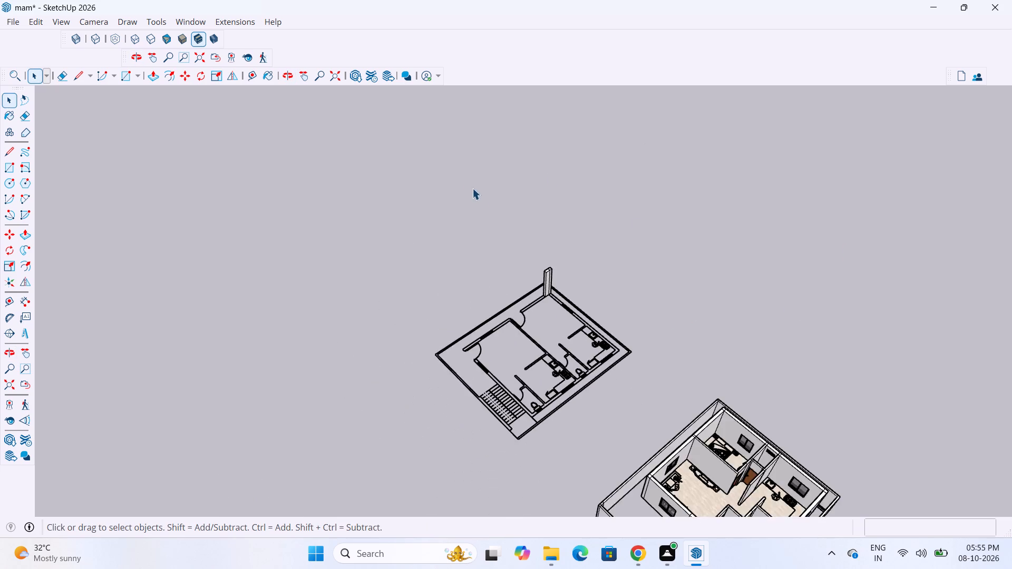
scroll(472, 188, "down", 5)
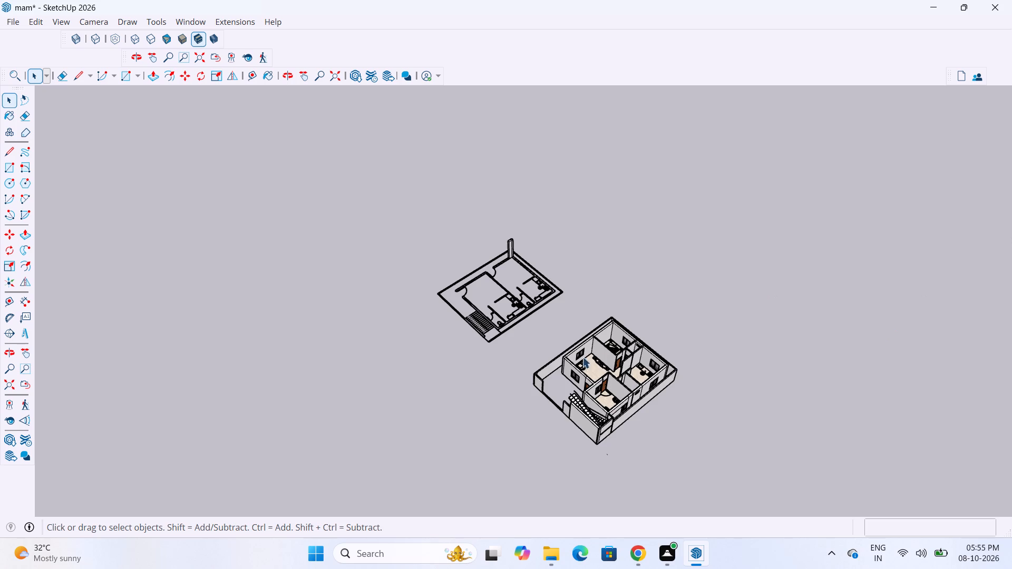
scroll(581, 357, "up", 2)
scroll(614, 290, "up", 1)
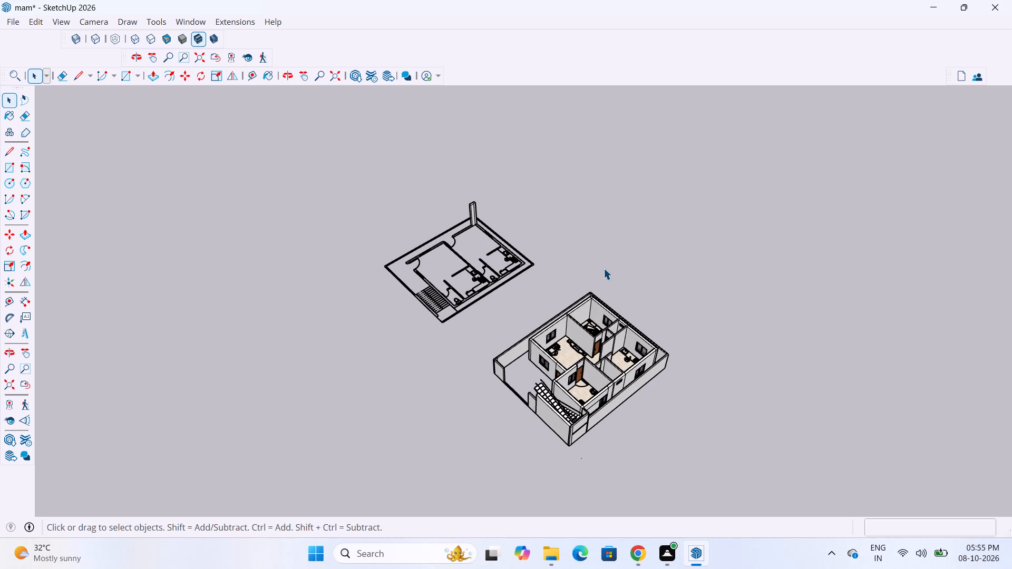
scroll(570, 258, "up", 4)
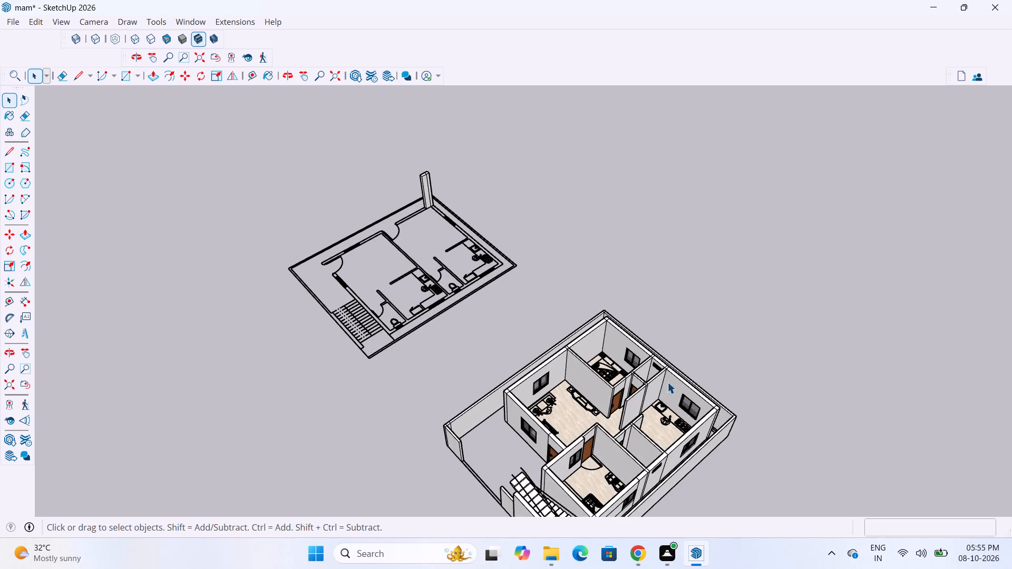
scroll(671, 388, "up", 1)
scroll(624, 325, "down", 4)
middle_click_drag(647, 411, 753, 437)
scroll(752, 379, "up", 8)
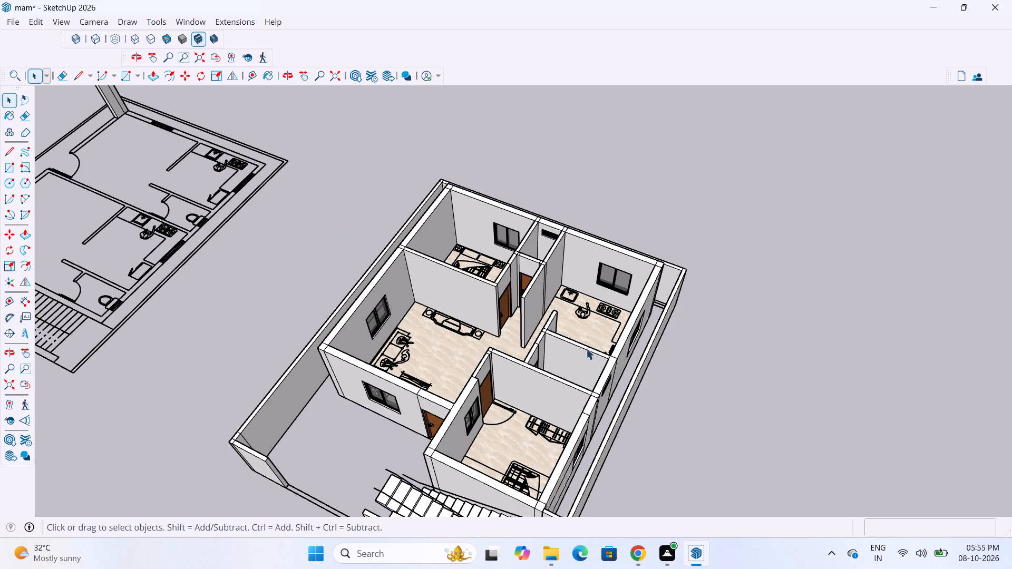
scroll(537, 318, "down", 3)
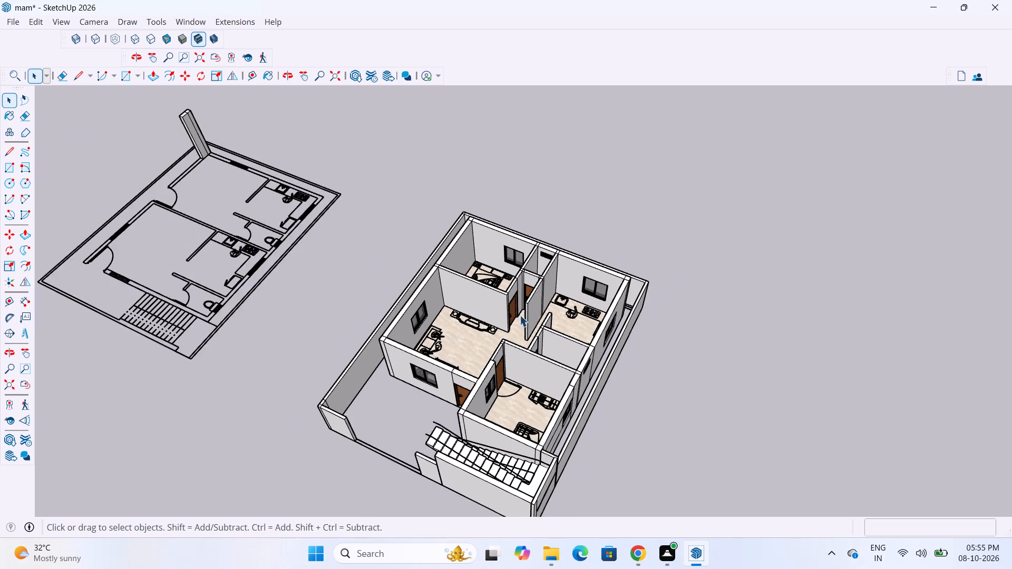
scroll(520, 315, "down", 2)
scroll(143, 184, "up", 4)
Extend the corner wall block's end face along the rear wall about 5' 3" up to the near edge of the window.
middle_click_drag(321, 189, 414, 210)
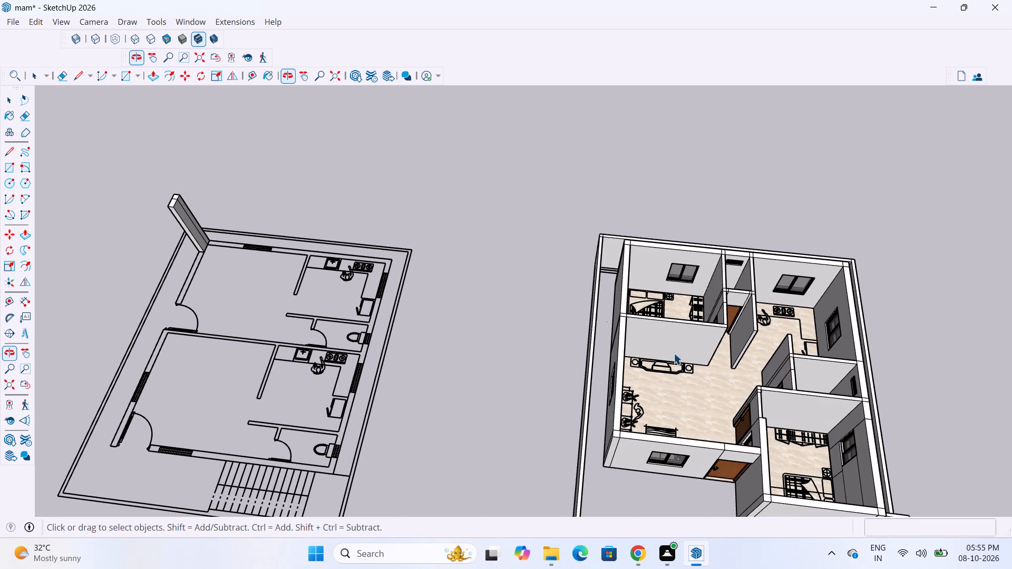
scroll(202, 203, "up", 10)
middle_click_drag(220, 229, 243, 233)
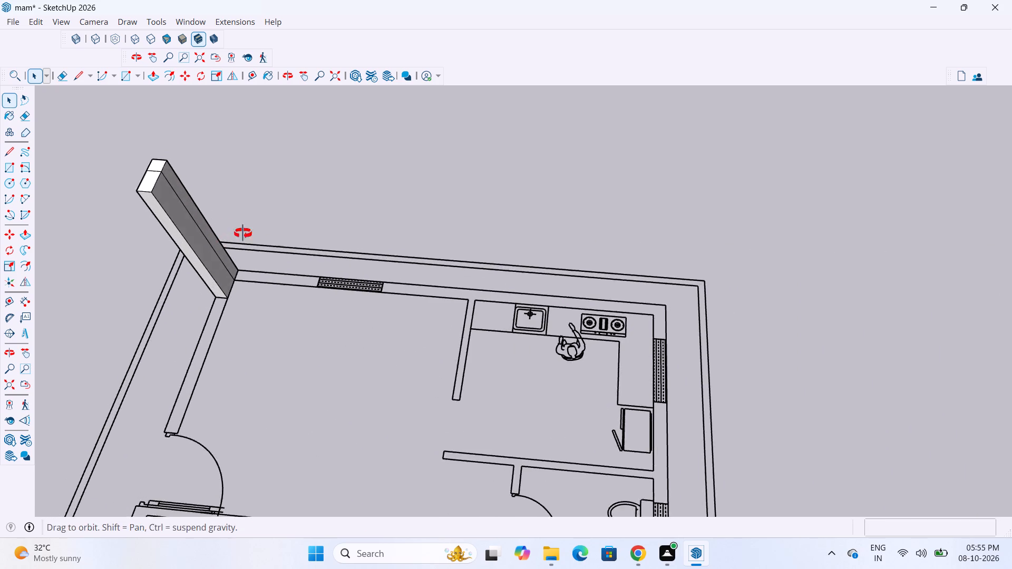
middle_click_drag(243, 233, 269, 233)
scroll(156, 246, "up", 6)
key("p")
scroll(227, 258, "up", 3)
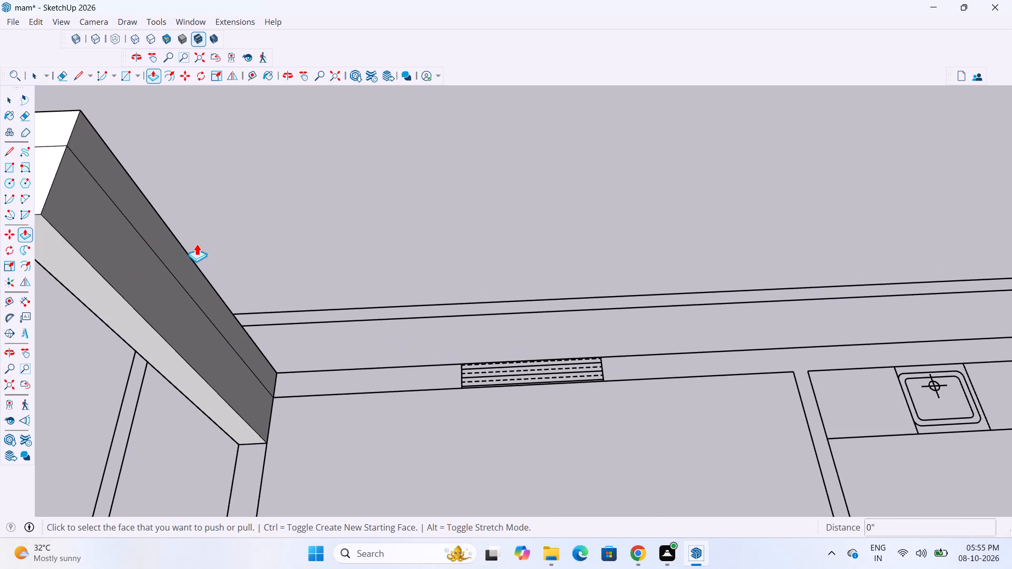
key("space")
double_click(185, 263)
key("p")
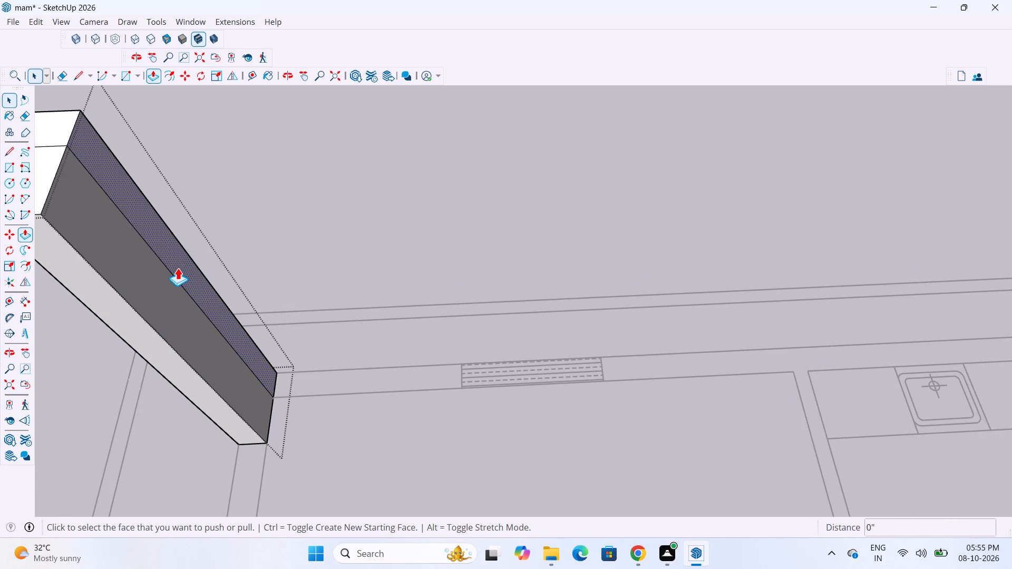
left_click(183, 264)
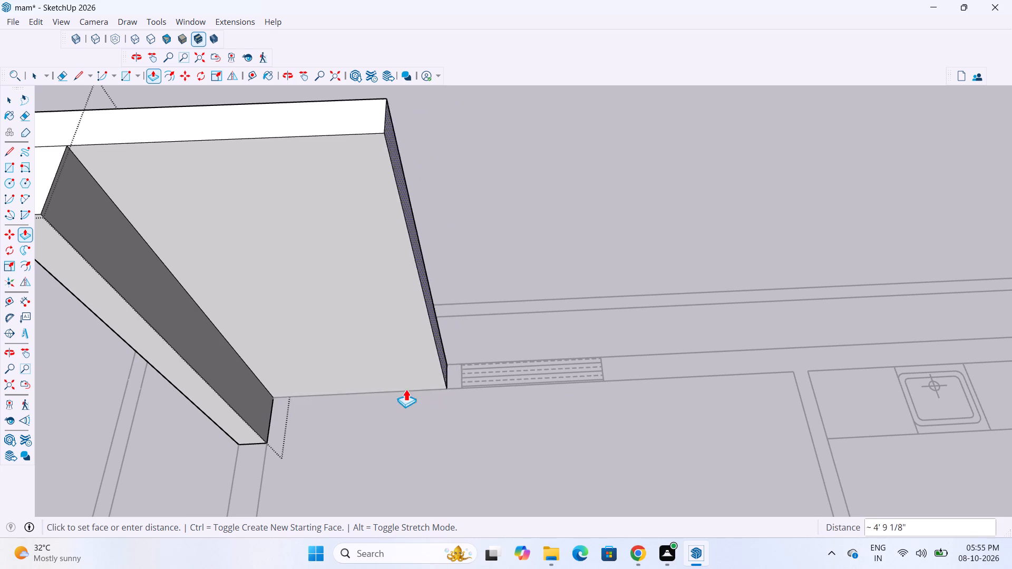
scroll(394, 388, "down", 3)
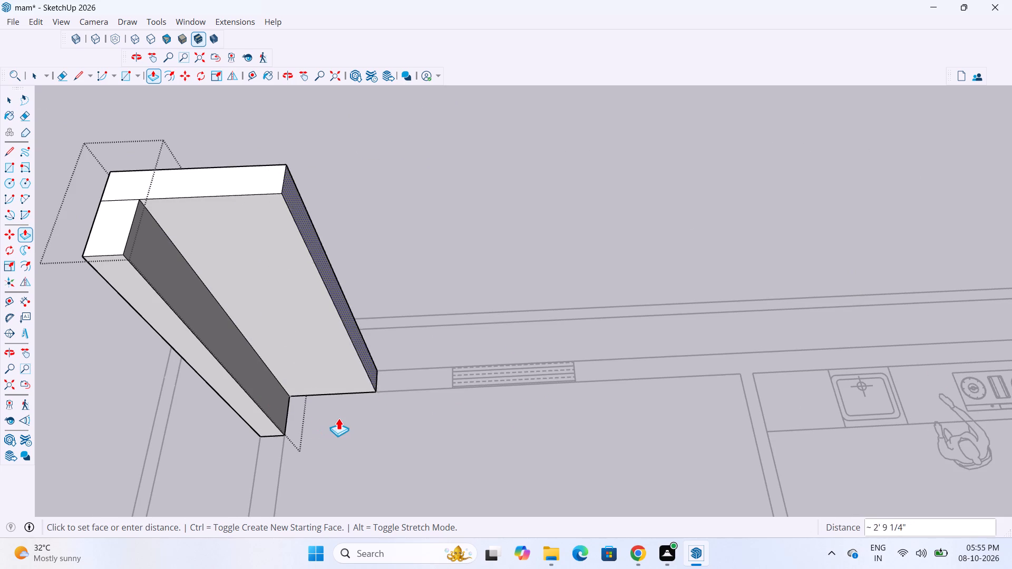
middle_click_drag(367, 408, 274, 390)
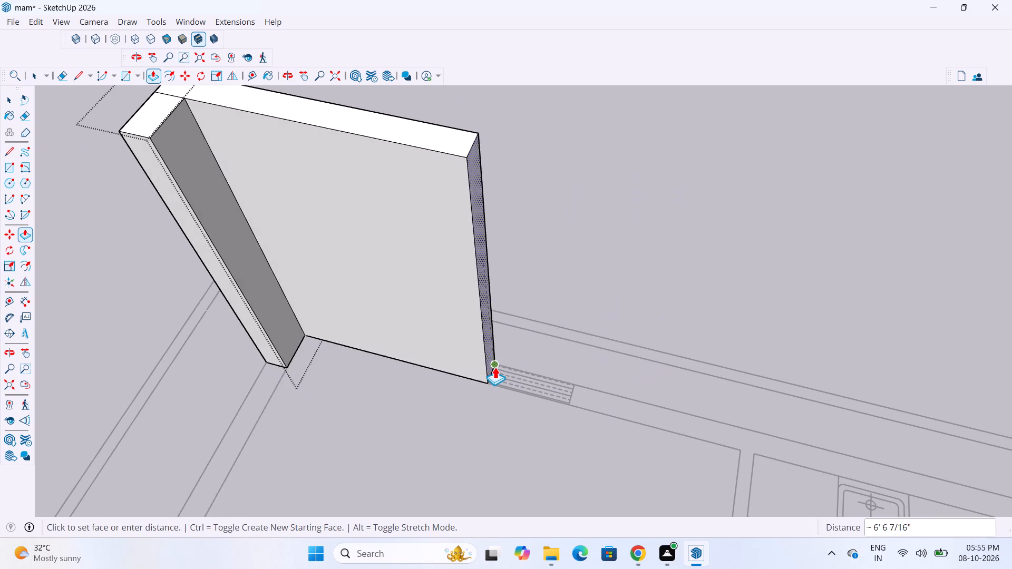
scroll(454, 374, "up", 6)
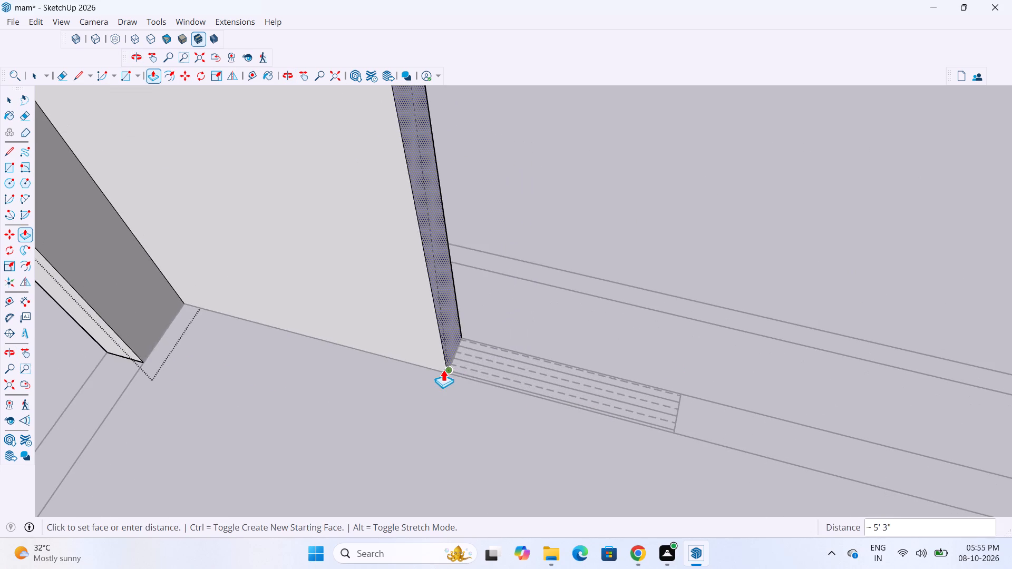
left_click(441, 376)
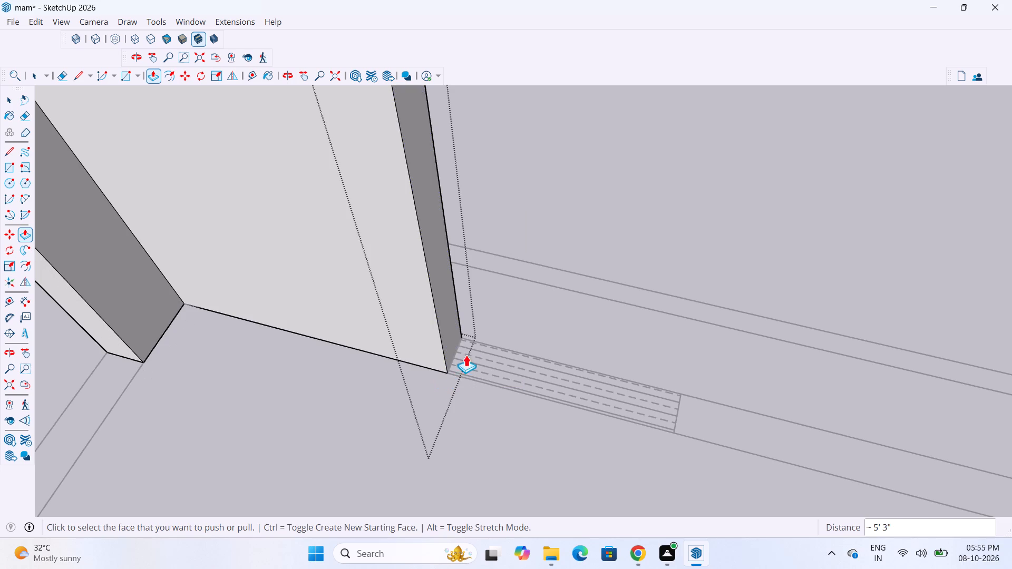
Extrude a new wall section about 4' along the rear wall, spanning the window from edge to edge.
left_click(451, 317)
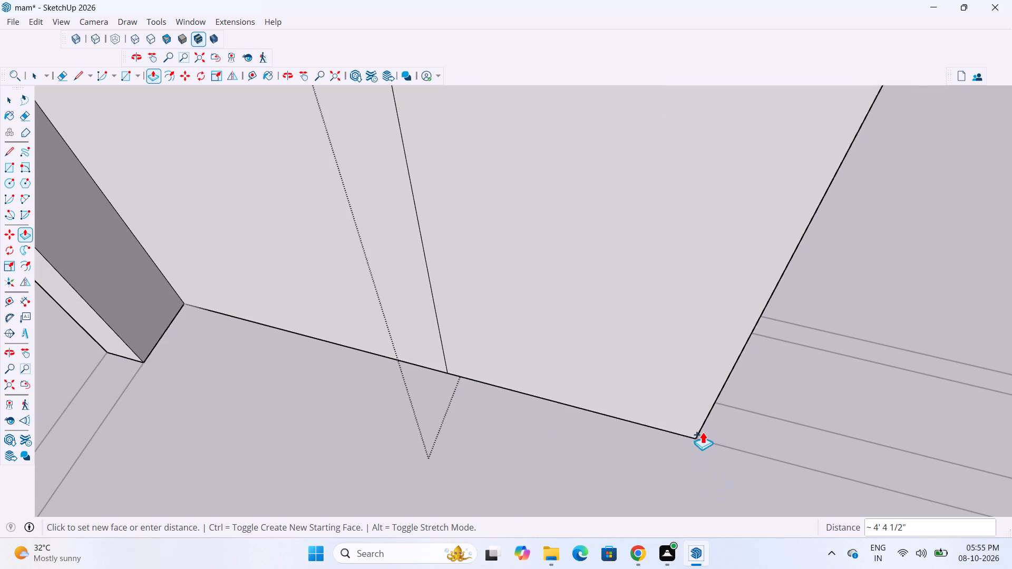
left_click(671, 428)
scroll(398, 399, "down", 5)
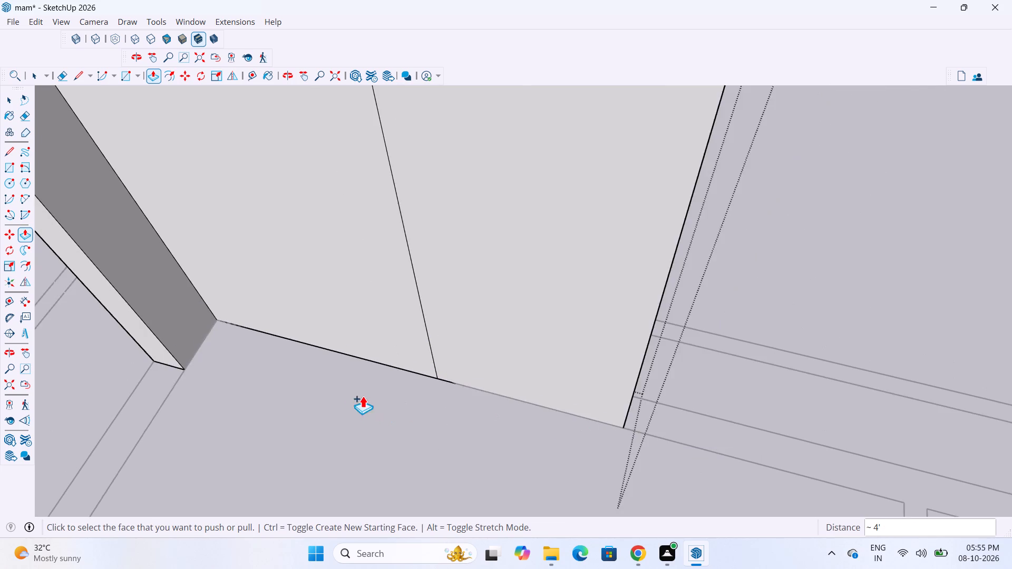
Extrude a new wall section about 5' 5" along the rear wall, from the window's far edge to the kitchen partition.
scroll(363, 396, "down", 4)
scroll(357, 329, "down", 4)
middle_click_drag(496, 382, 480, 367)
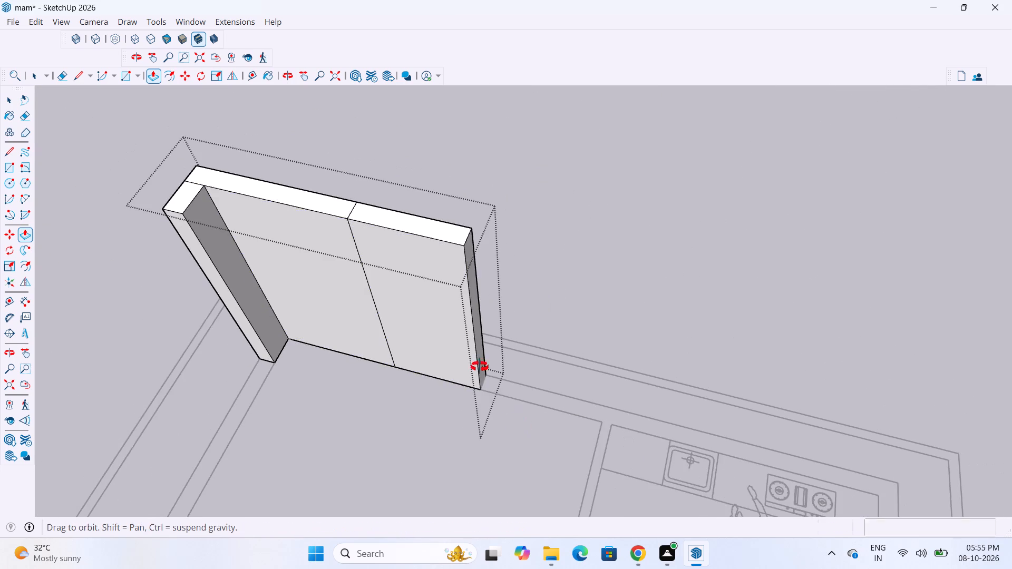
middle_click_drag(480, 367, 391, 299)
scroll(330, 296, "down", 9)
middle_click_drag(322, 297, 359, 305)
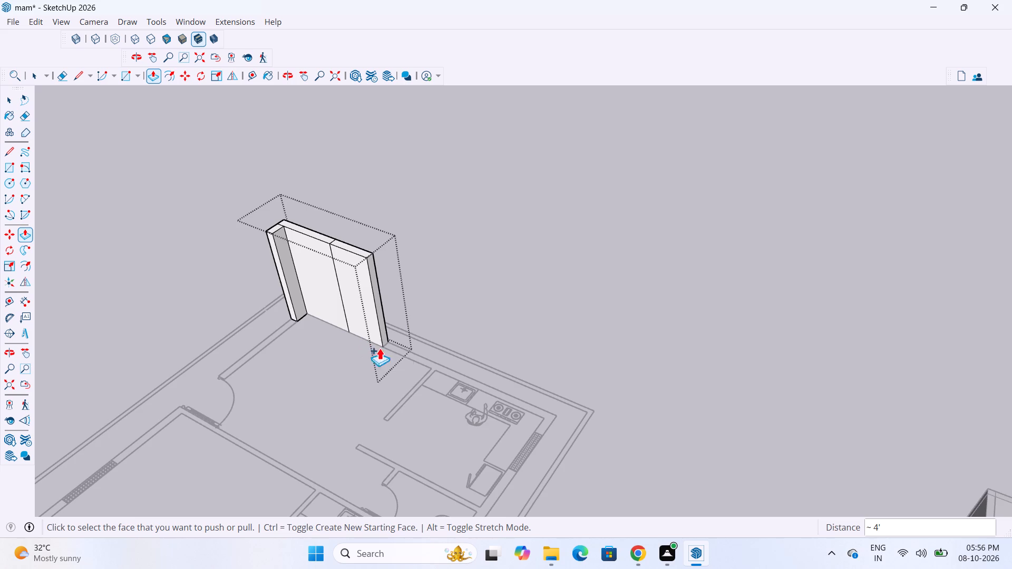
scroll(393, 334, "up", 7)
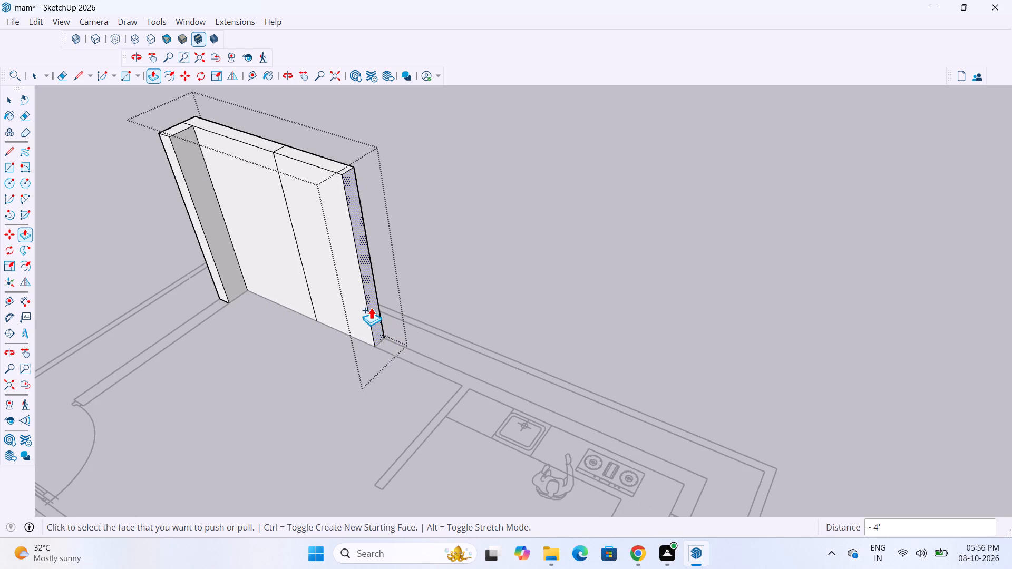
left_click(371, 307)
left_click(461, 389)
Extrude a new rear-wall section about 5" long, spanning the thickness of the kitchen partition.
scroll(470, 385, "up", 5)
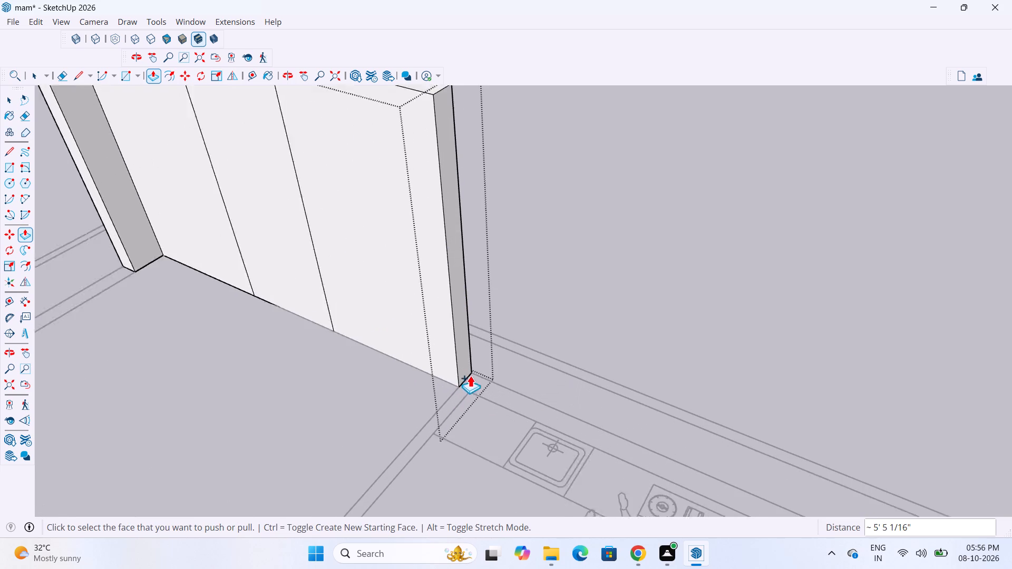
scroll(470, 375, "up", 5)
left_click(456, 334)
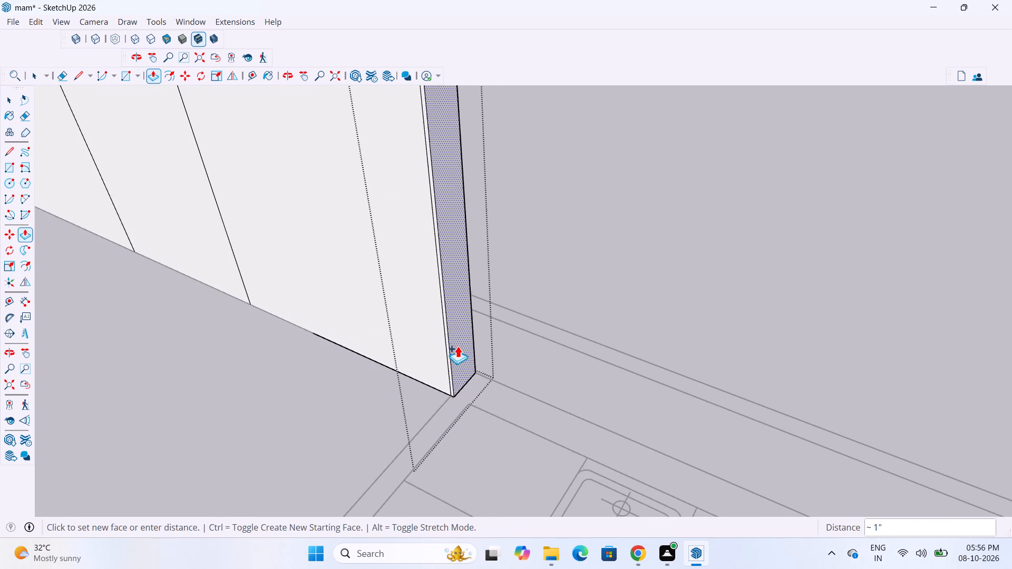
left_click(471, 403)
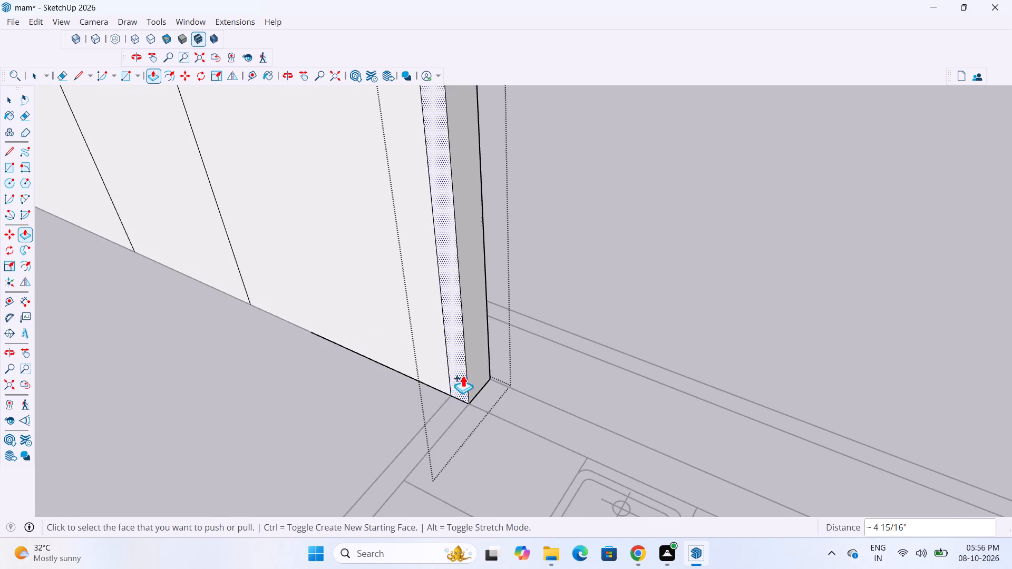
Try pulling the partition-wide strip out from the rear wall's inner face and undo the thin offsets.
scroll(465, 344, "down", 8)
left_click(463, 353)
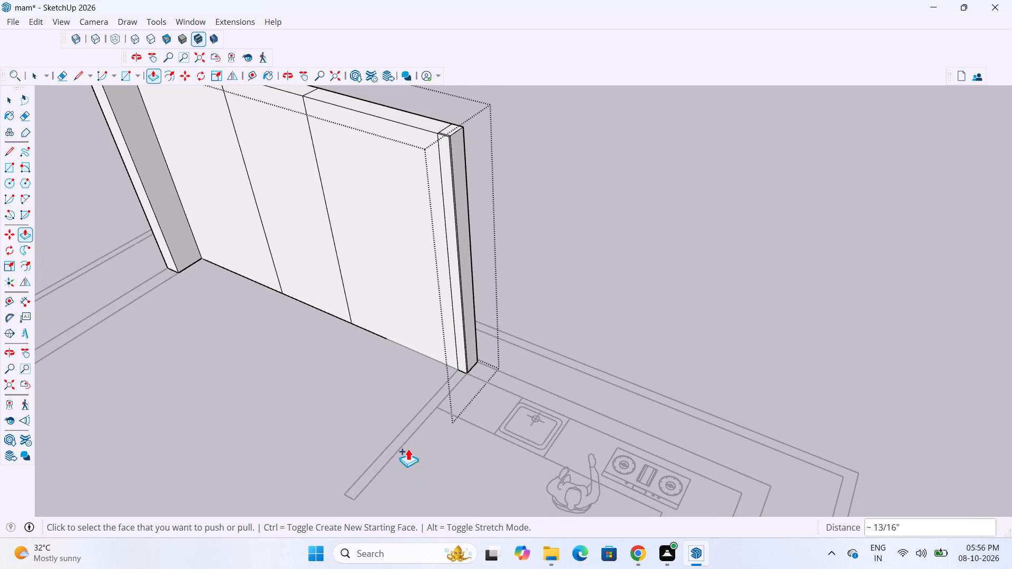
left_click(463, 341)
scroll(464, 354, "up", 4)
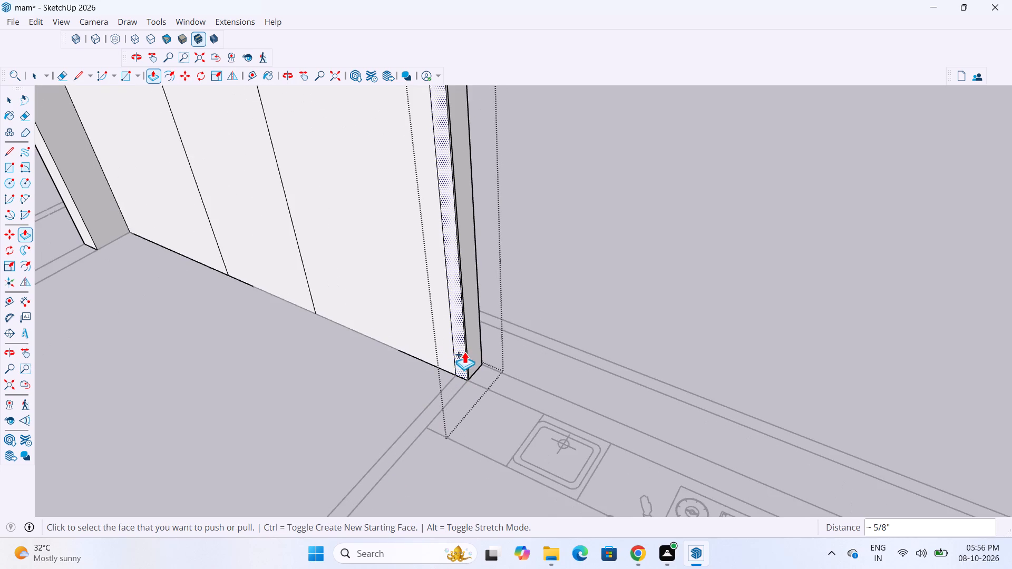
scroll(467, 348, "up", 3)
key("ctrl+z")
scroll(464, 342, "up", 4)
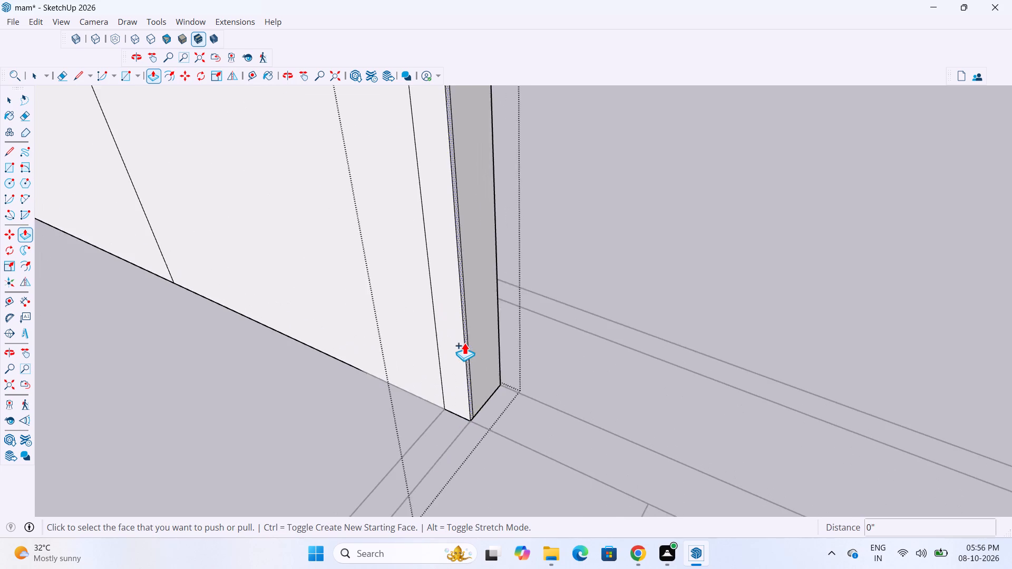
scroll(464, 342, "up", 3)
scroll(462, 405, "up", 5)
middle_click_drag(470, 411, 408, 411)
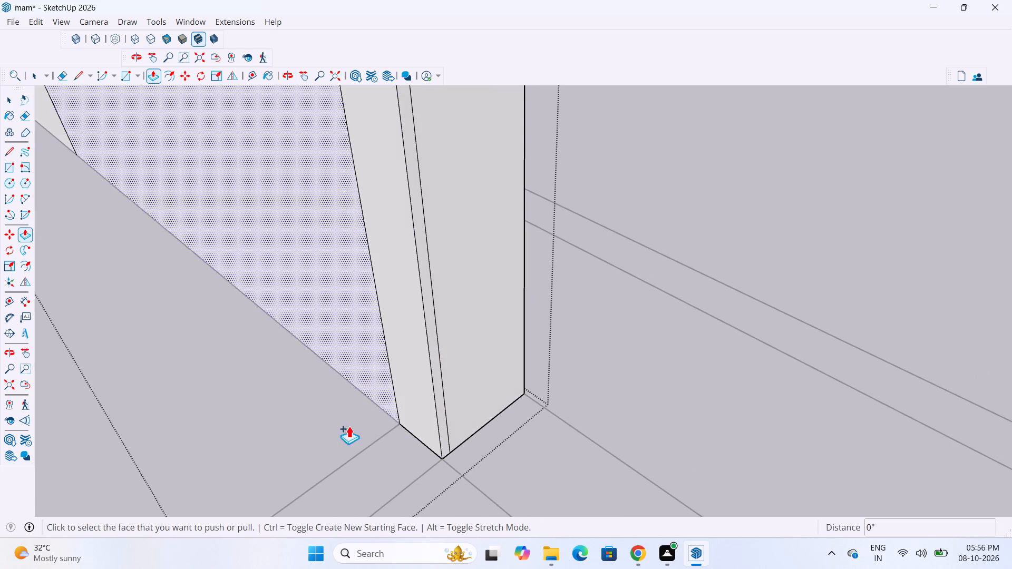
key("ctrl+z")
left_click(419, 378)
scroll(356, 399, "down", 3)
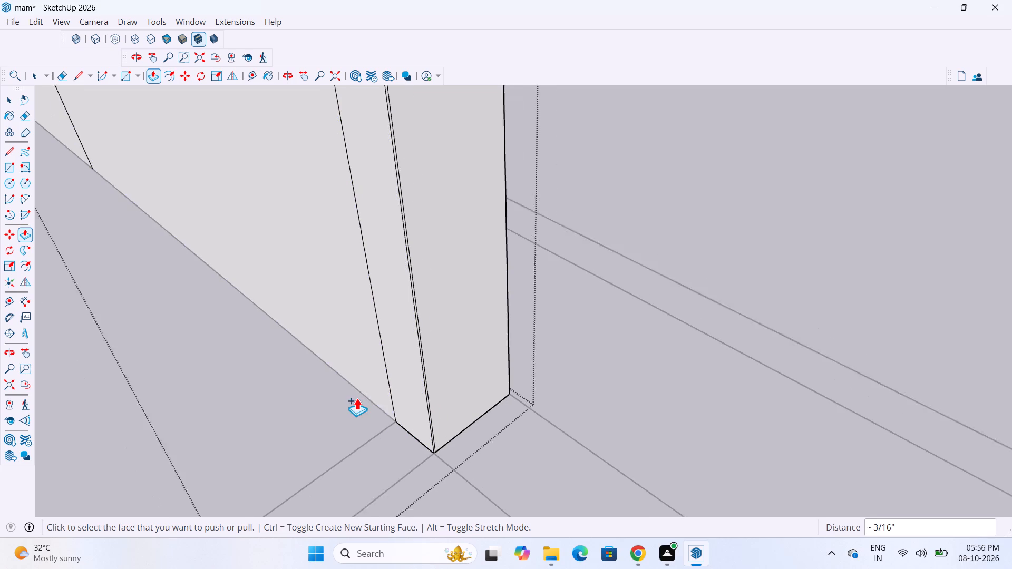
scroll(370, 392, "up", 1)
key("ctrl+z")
Extrude the partition-wide strip of the rear wall about 6' 7" inward along the kitchen partition to its end.
scroll(376, 384, "up", 4)
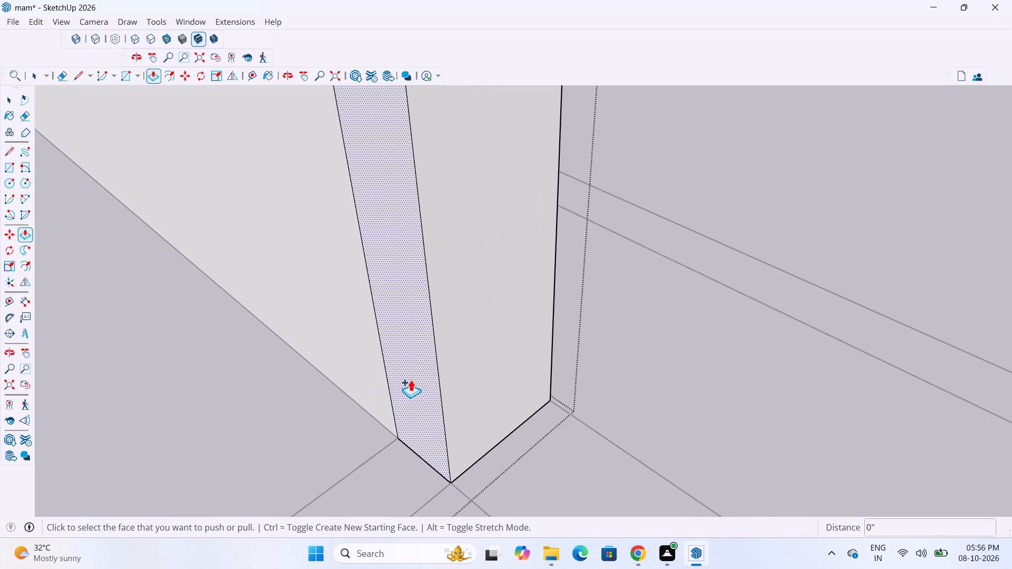
left_click(411, 379)
scroll(388, 381, "down", 16)
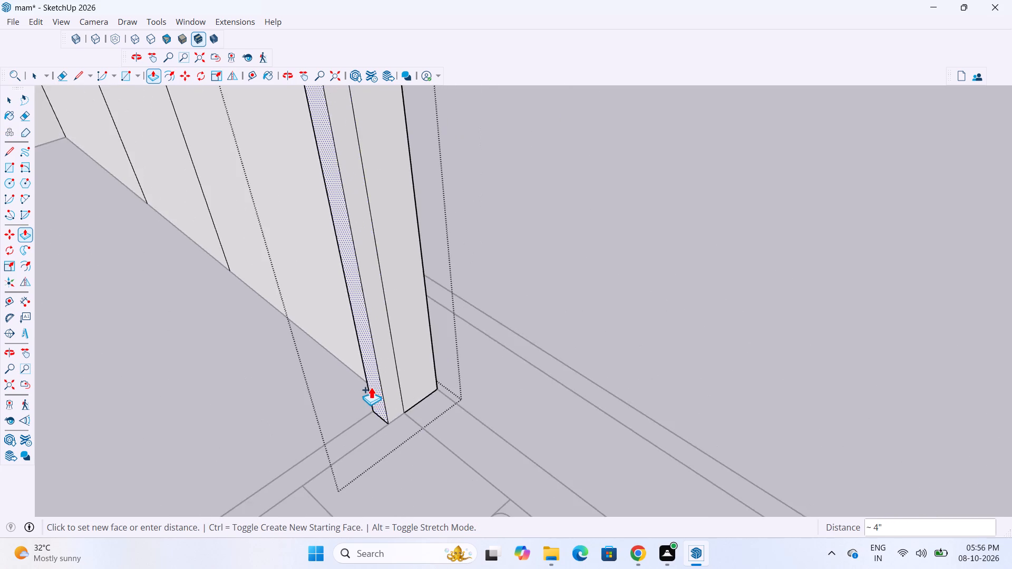
scroll(371, 387, "down", 13)
scroll(310, 454, "up", 6)
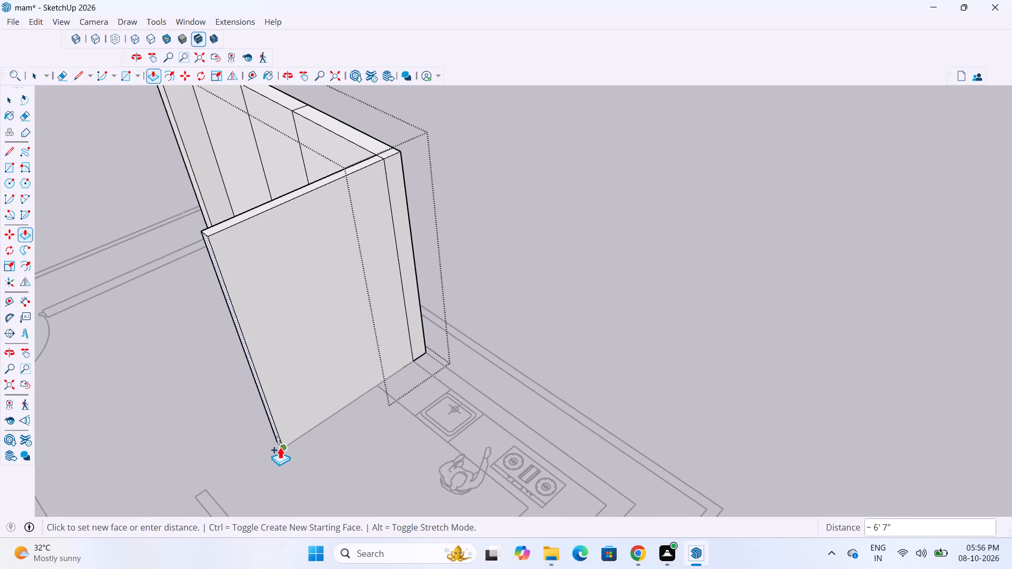
left_click(280, 447)
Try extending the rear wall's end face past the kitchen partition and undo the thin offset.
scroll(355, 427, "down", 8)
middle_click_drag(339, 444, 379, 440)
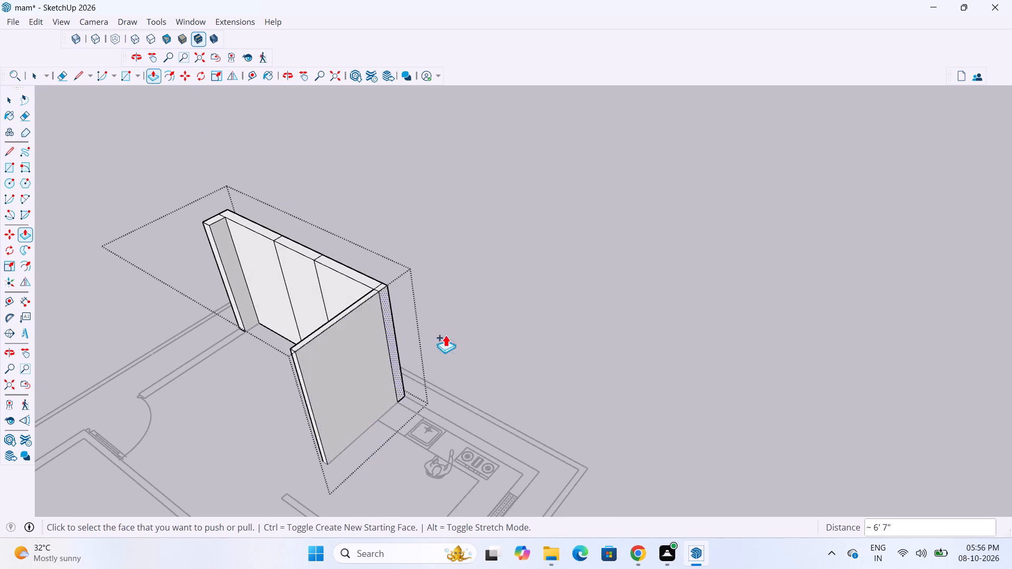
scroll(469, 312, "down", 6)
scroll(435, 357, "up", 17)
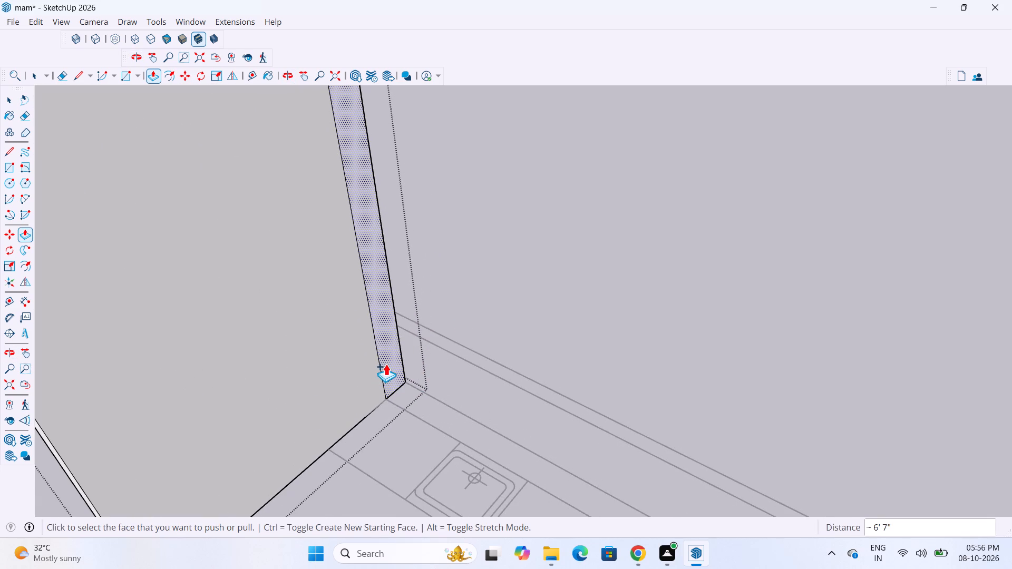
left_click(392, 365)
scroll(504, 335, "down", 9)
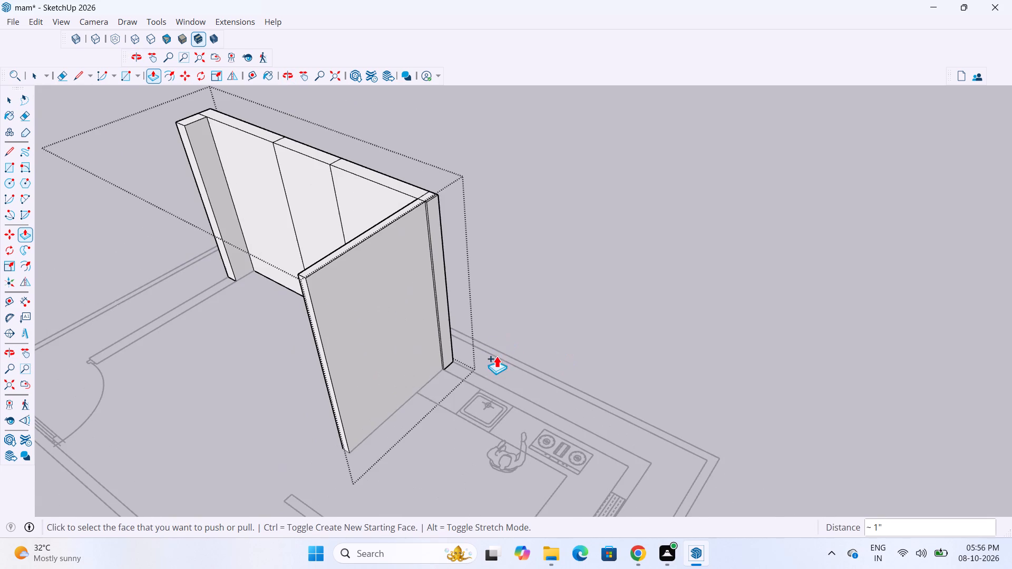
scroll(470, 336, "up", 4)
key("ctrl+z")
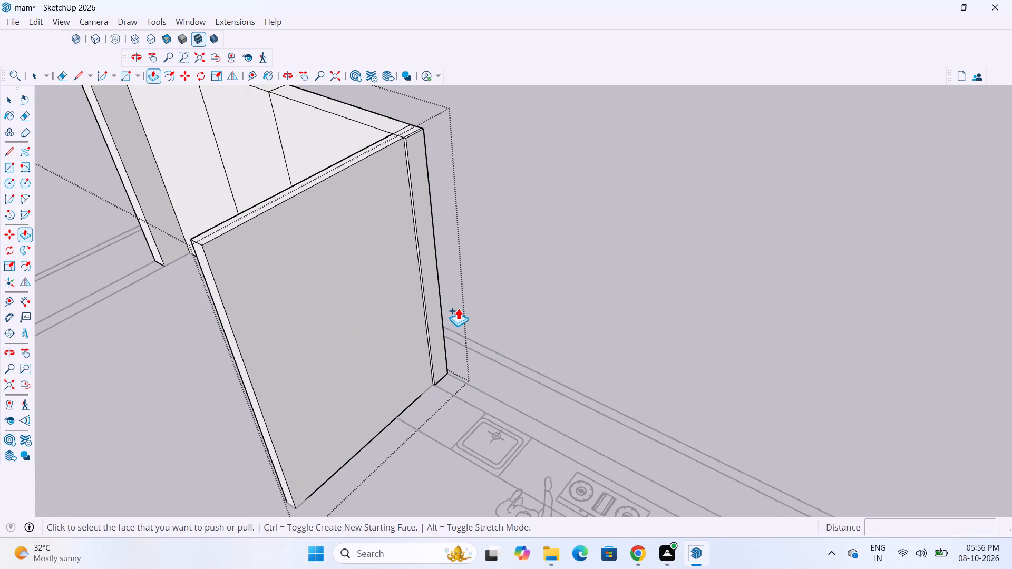
Extrude the rear wall's end face about 10' 10" behind the kitchen counter to the side wall's inner line.
scroll(422, 320, "up", 3)
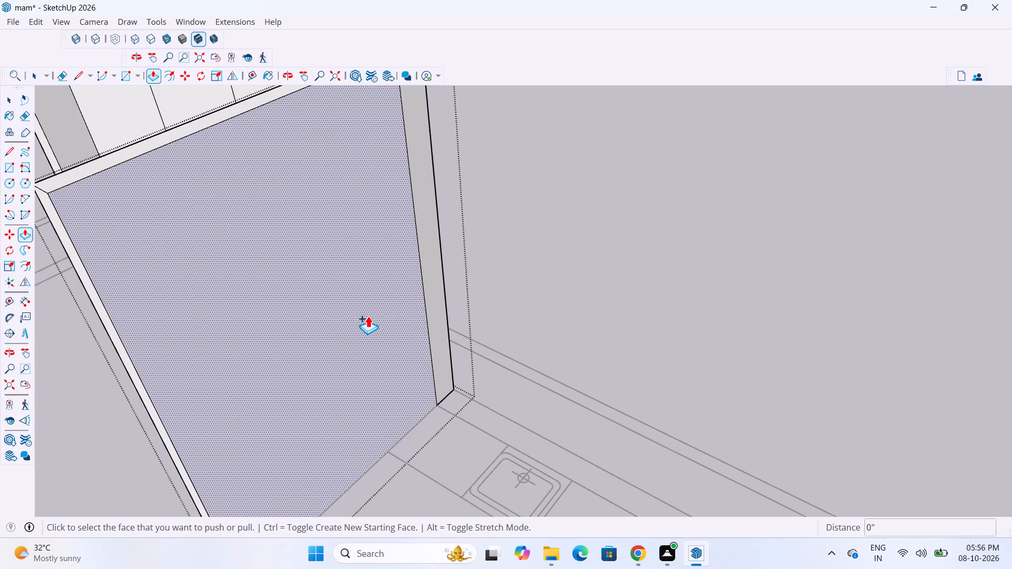
scroll(379, 312, "down", 6)
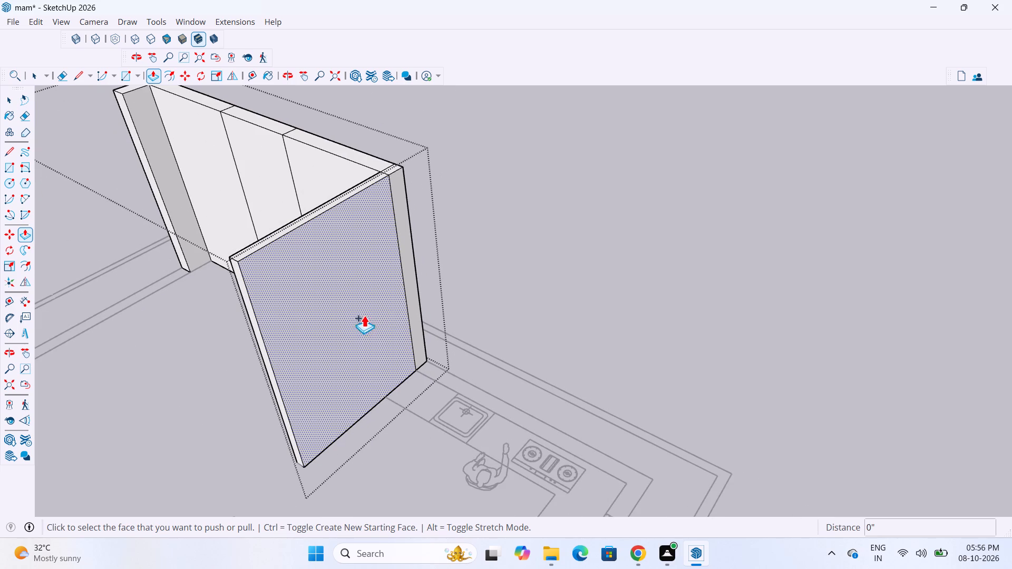
scroll(432, 340, "up", 3)
scroll(364, 300, "down", 7)
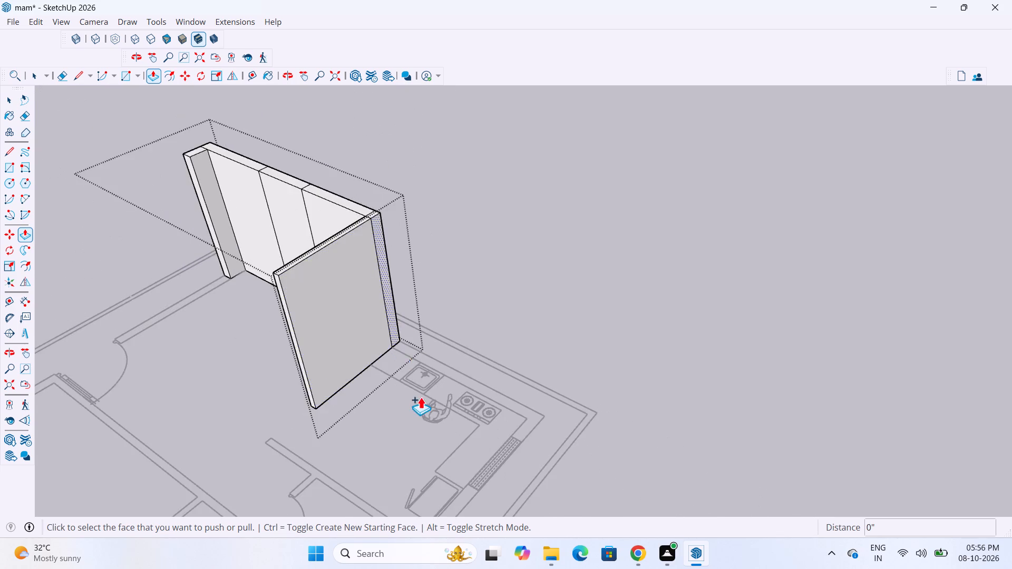
scroll(421, 397, "down", 1)
middle_click_drag(435, 404, 464, 423)
scroll(397, 340, "up", 6)
left_click(398, 328)
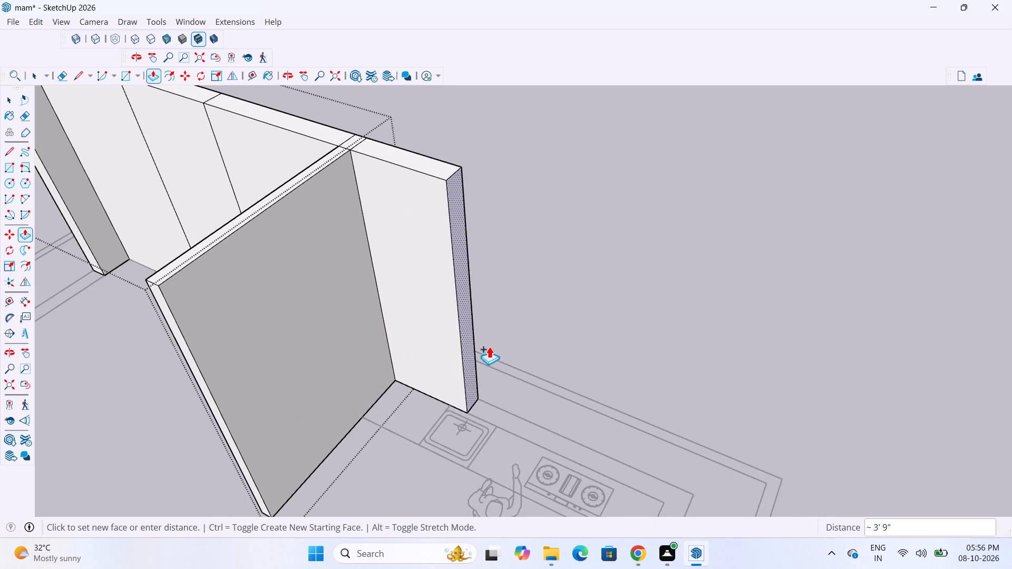
scroll(412, 314, "down", 8)
scroll(528, 418, "up", 3)
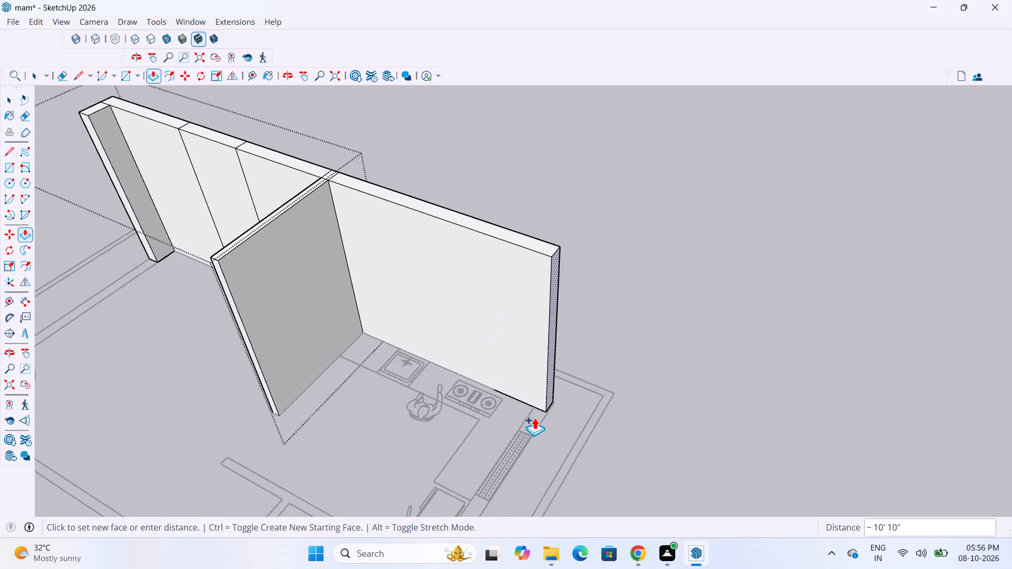
scroll(534, 417, "up", 3)
left_click(530, 408)
Extrude a new corner section about 9" long at the rear wall's end, spanning the kitchen side wall's thickness.
scroll(548, 403, "up", 7)
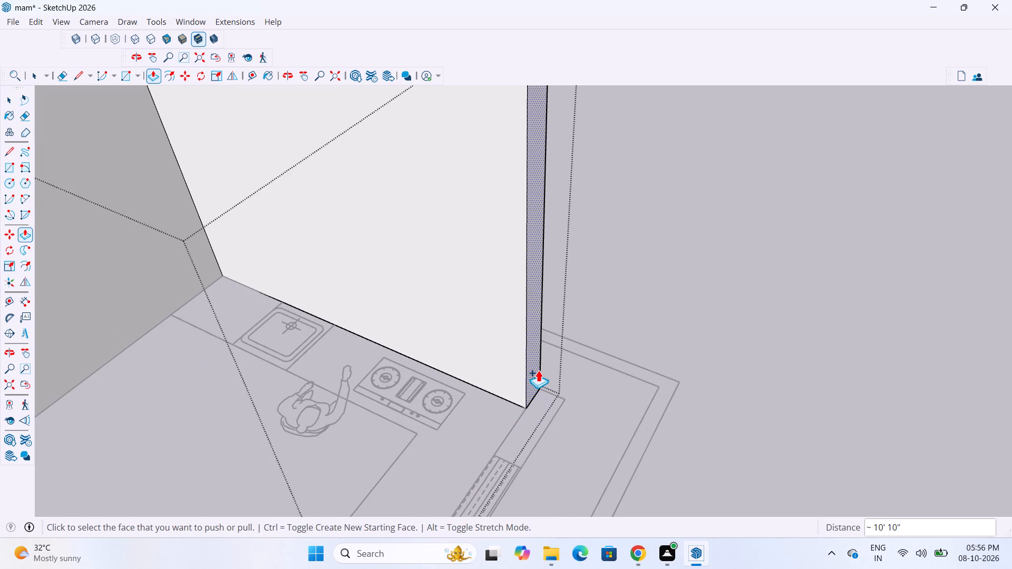
left_click(537, 370)
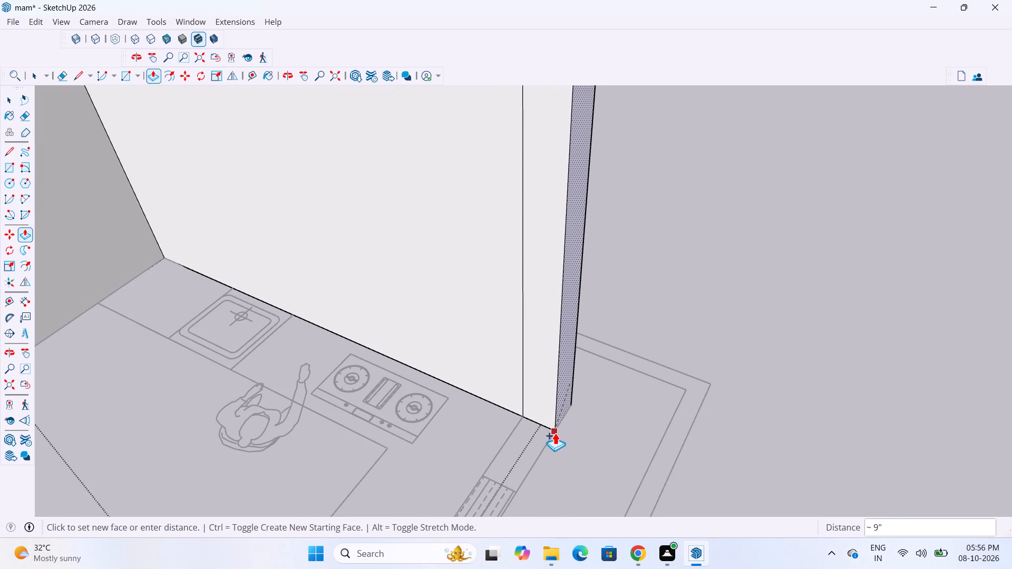
left_click(555, 433)
Extrude the corner section's inner face along the kitchen side wall up to the near edge of its window.
scroll(565, 385, "down", 8)
left_click(551, 385)
scroll(528, 425, "down", 4)
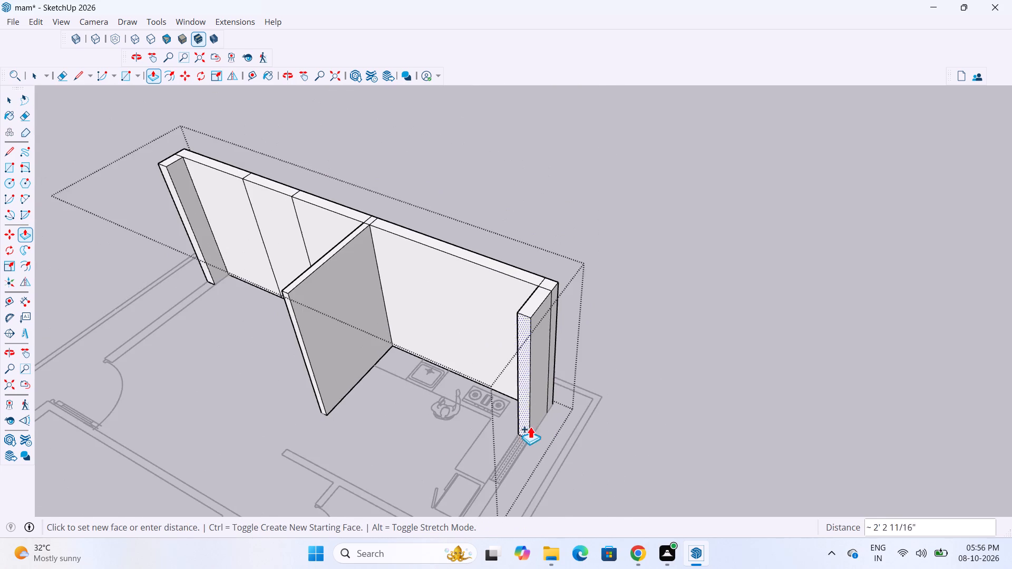
scroll(527, 450, "up", 4)
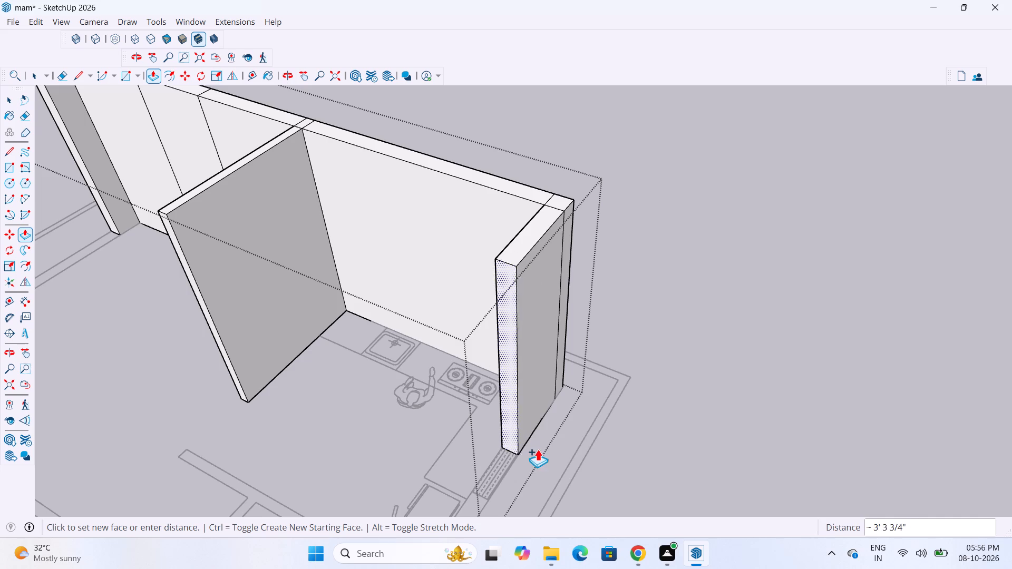
left_click(543, 425)
Extrude a new section about 4' along the kitchen side wall, spanning the window from edge to edge.
left_click(532, 395)
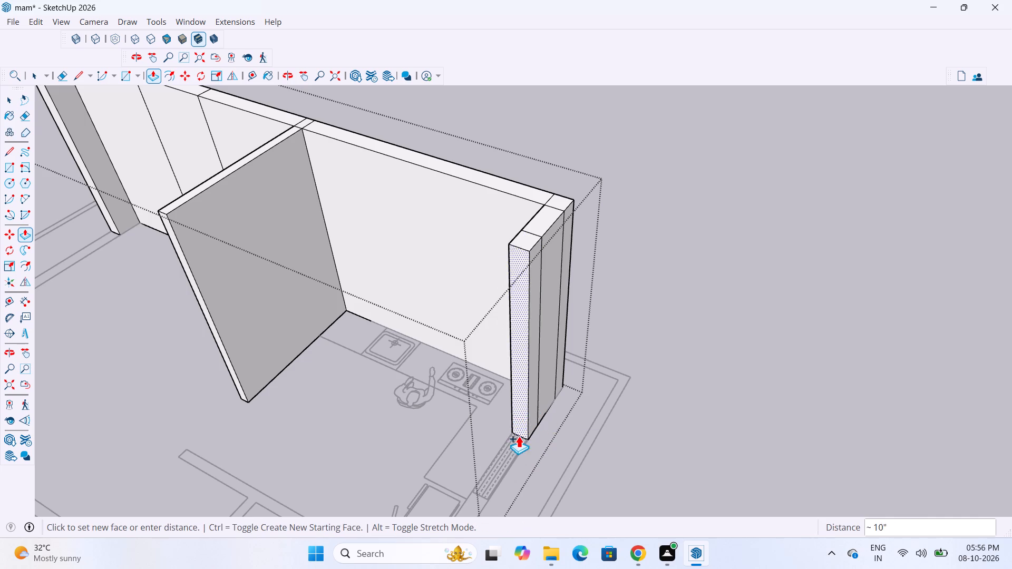
left_click(493, 496)
Extrude a new side-wall section about 3' 11 1/2" from the kitchen window's far edge to the near line of the toilet partition.
scroll(517, 425, "down", 3)
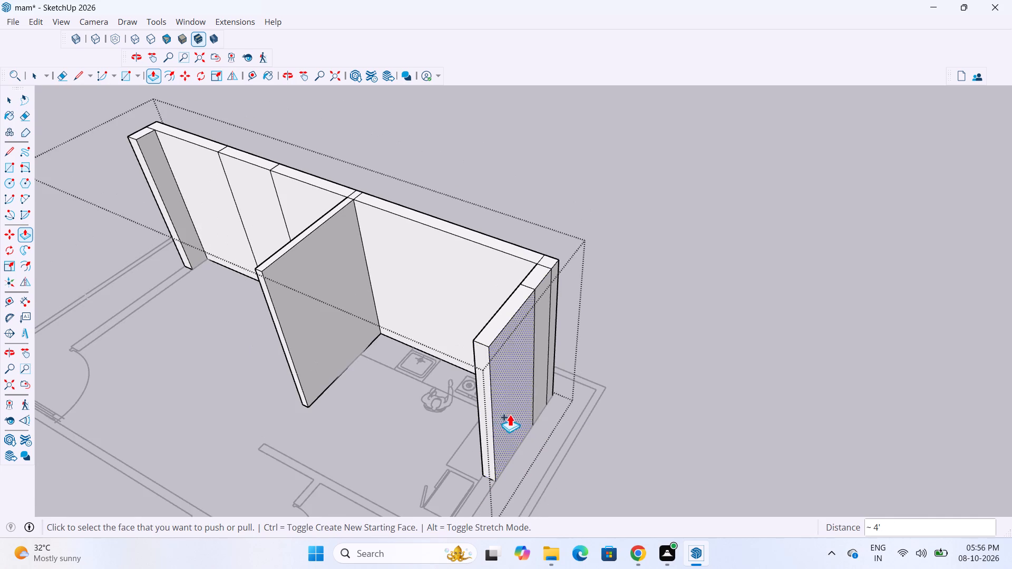
scroll(533, 385, "down", 9)
scroll(509, 428, "up", 7)
left_click(519, 409)
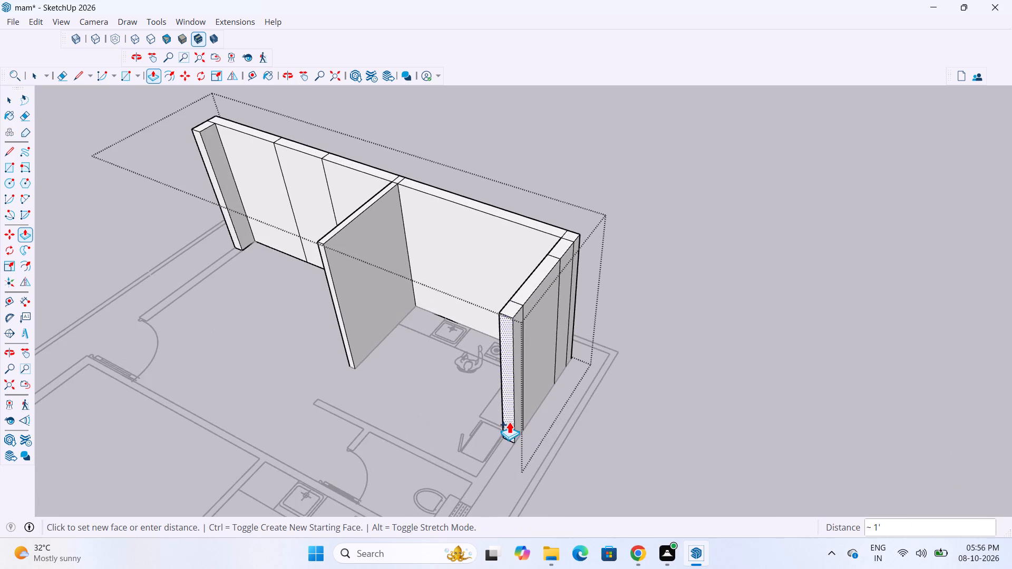
scroll(509, 424, "down", 3)
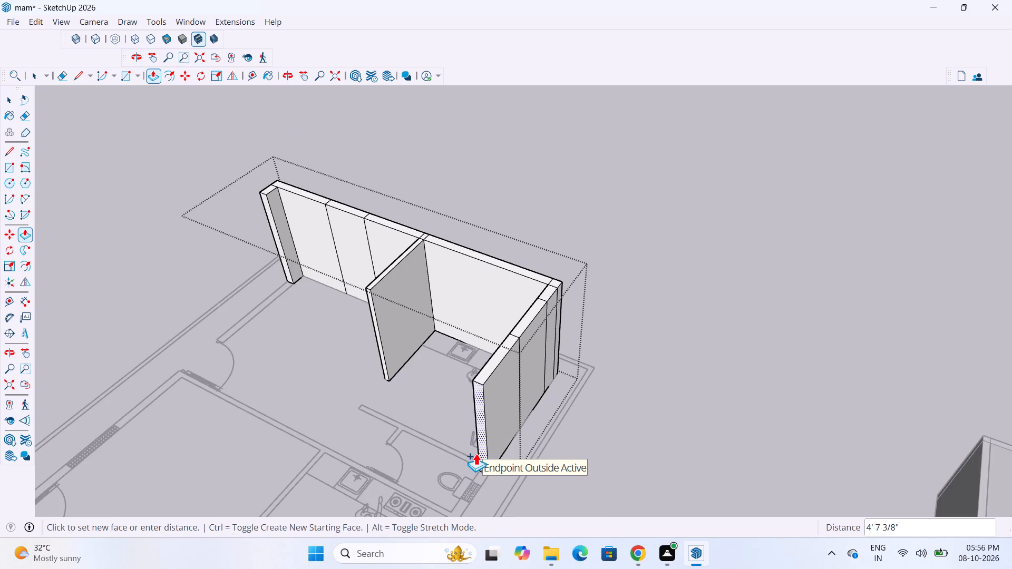
scroll(462, 465, "up", 7)
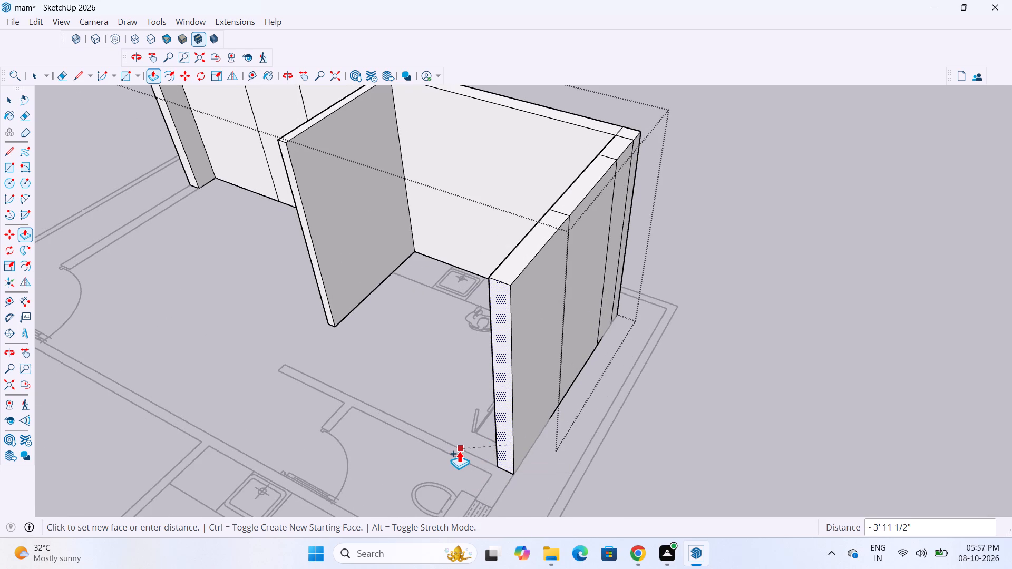
left_click(459, 450)
Extrude a new side-wall section about 5" long, spanning the thickness of the toilet partition.
scroll(482, 465, "up", 6)
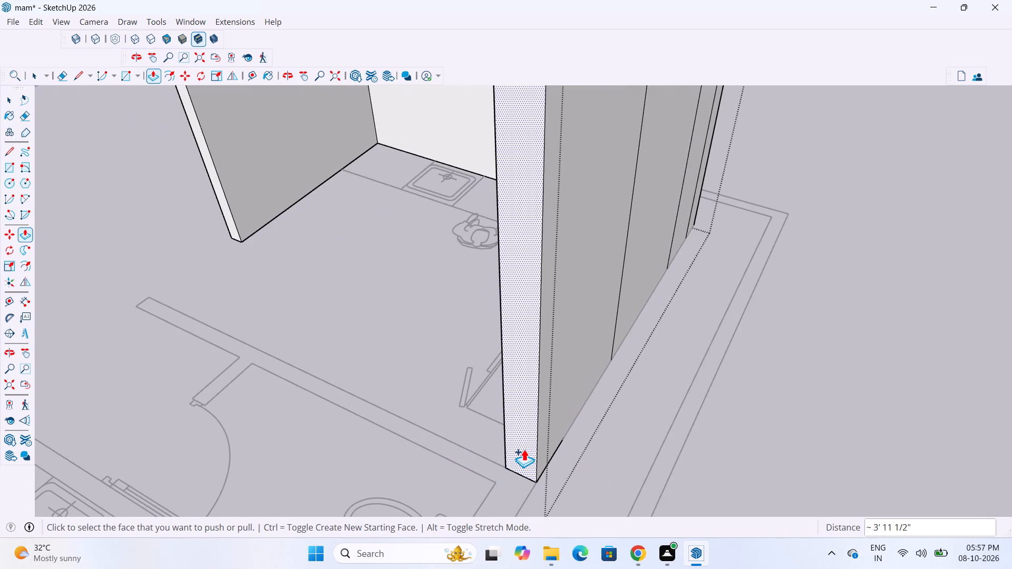
left_click(521, 449)
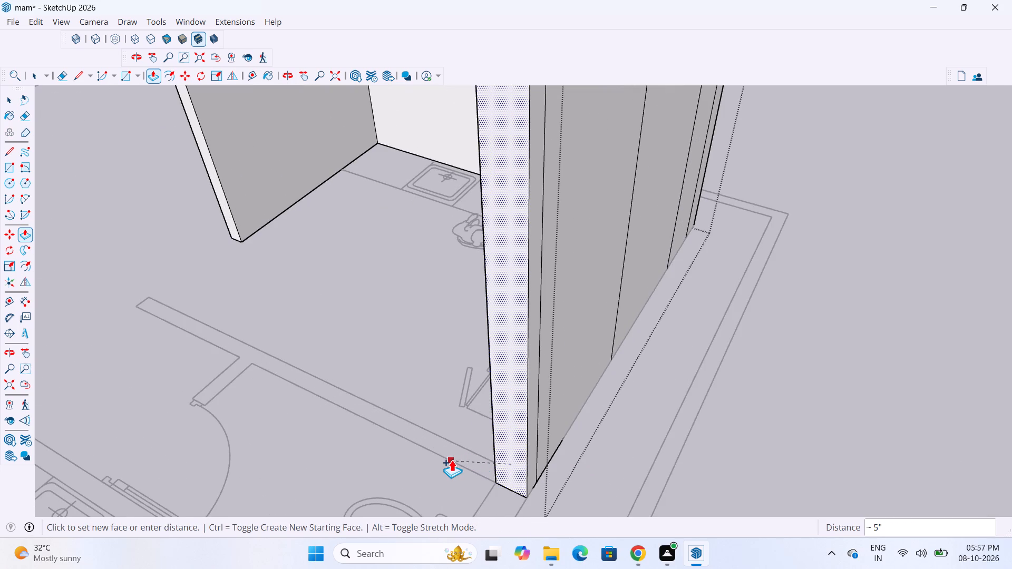
left_click(452, 459)
middle_click_drag(494, 465, 681, 468)
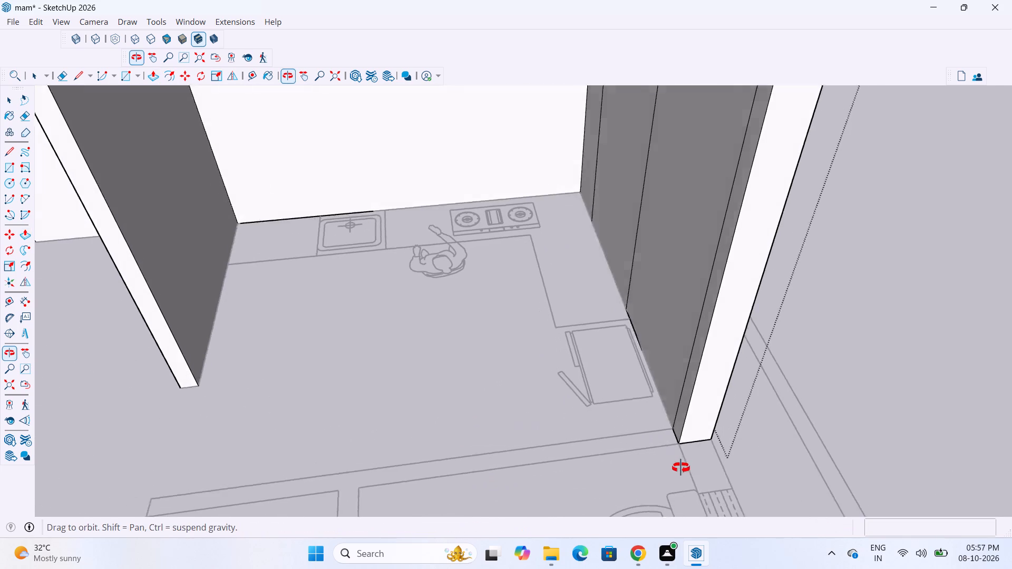
Extrude the inner face of the 5" side-wall junction section about 7' along the kitchen–toilet partition to the toilet's door-side wall.
middle_click_drag(681, 468, 689, 472)
left_click(689, 422)
scroll(618, 437, "down", 7)
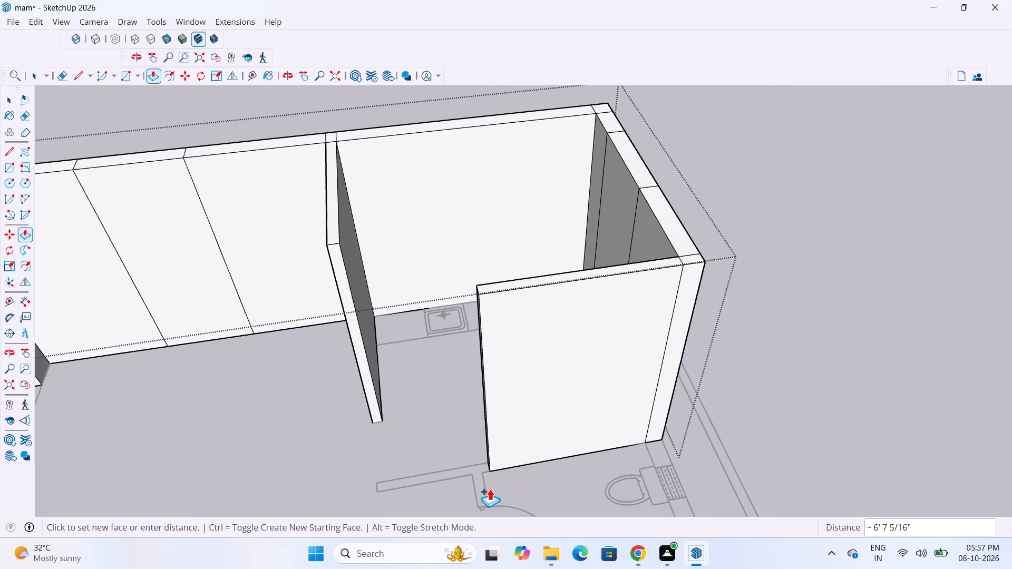
left_click(489, 473)
Extrude a new section about 5" at the partition's free end, spanning the thickness of the toilet's door-side wall.
scroll(473, 482, "up", 2)
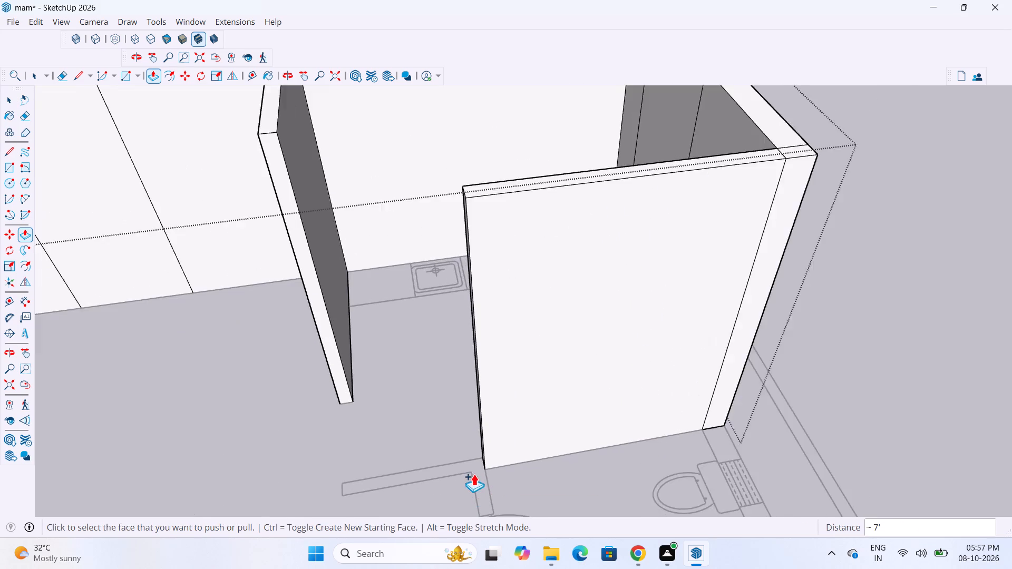
scroll(474, 474, "up", 5)
middle_click_drag(502, 435, 542, 411)
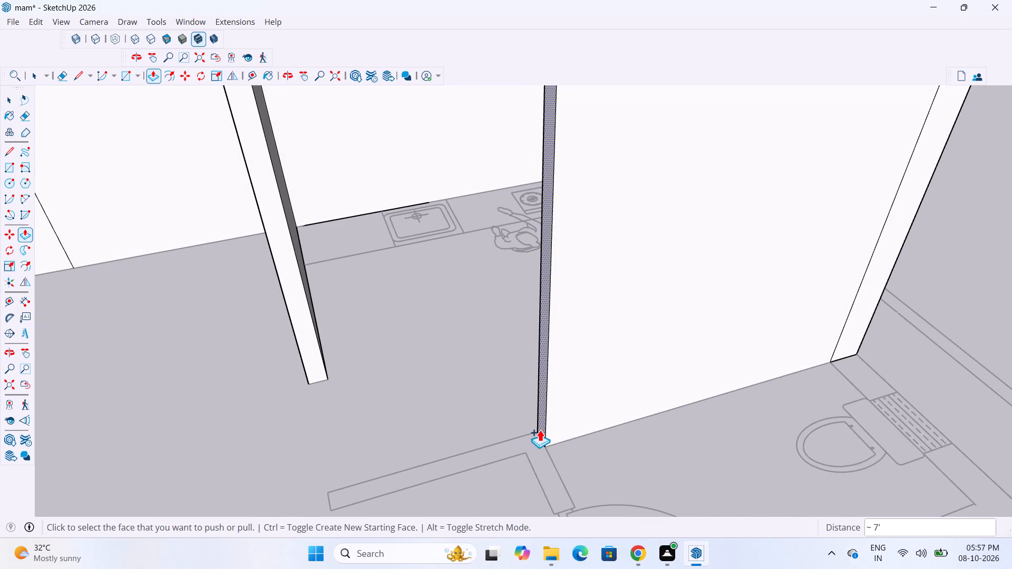
left_click(540, 429)
left_click(520, 452)
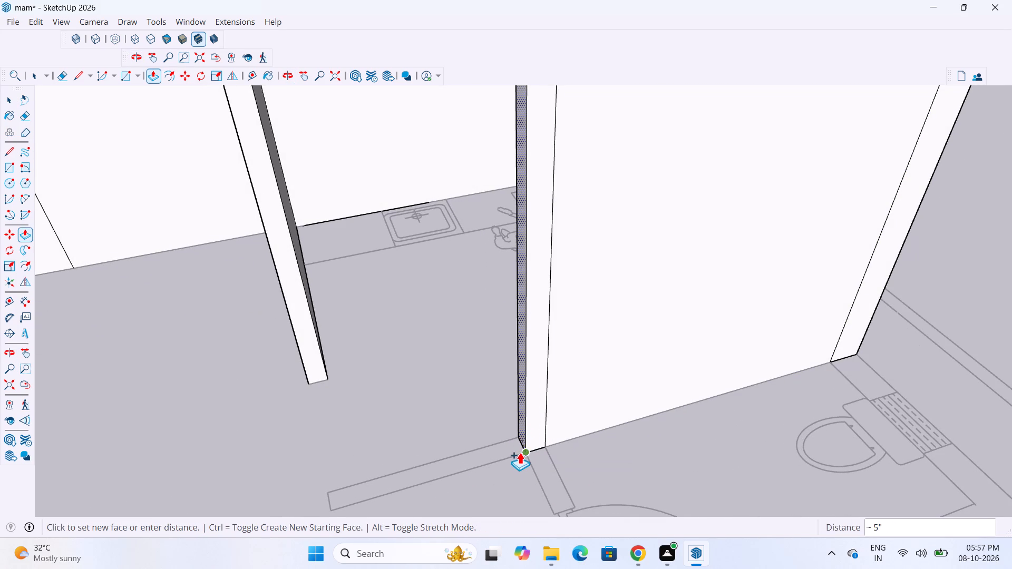
Extrude the 5" section's toilet-side face about 1' 6" along the toilet's door-side wall to the door opening.
scroll(536, 442, "up", 3)
scroll(534, 380, "down", 4)
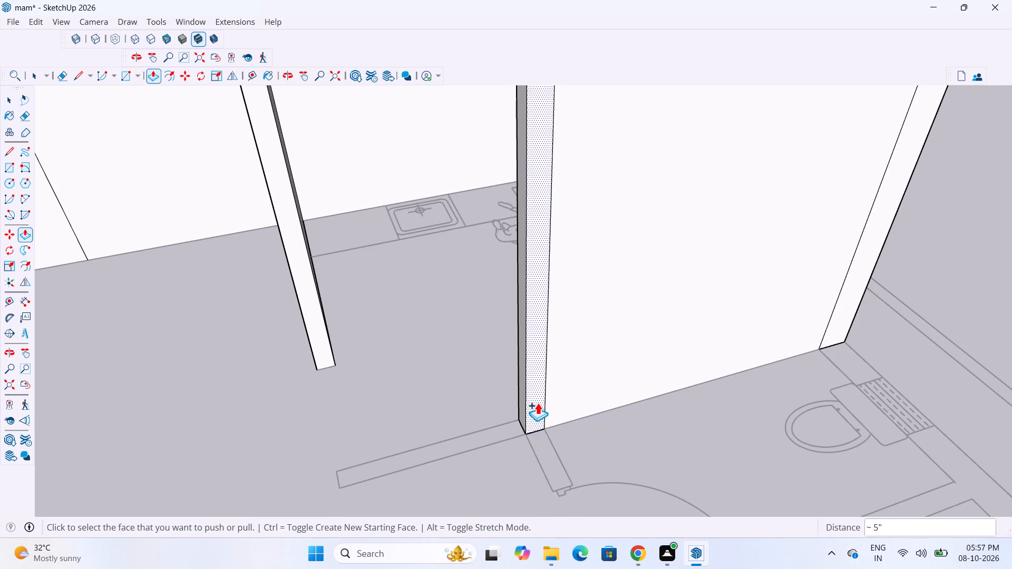
left_click(538, 403)
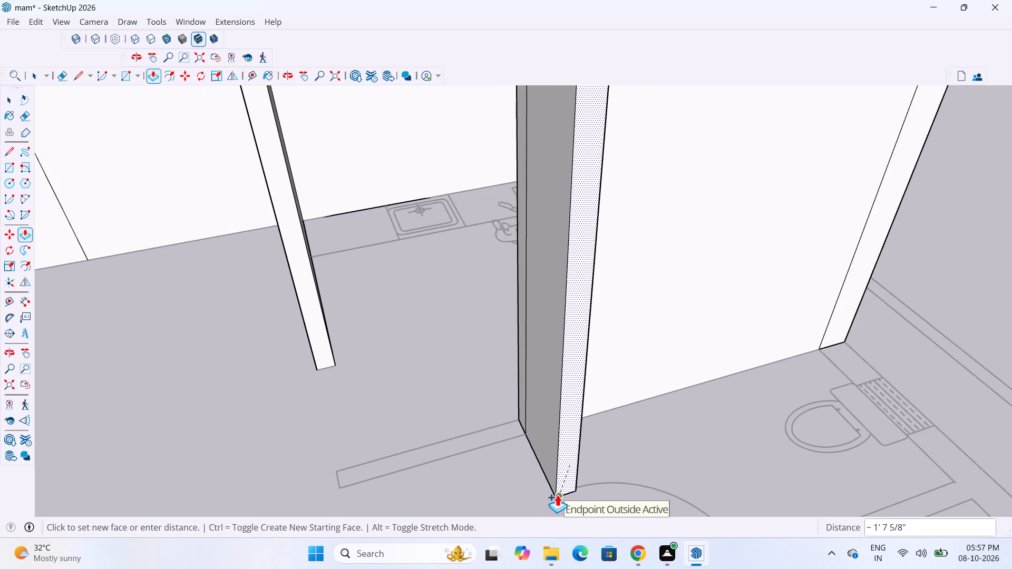
scroll(556, 496, "up", 3)
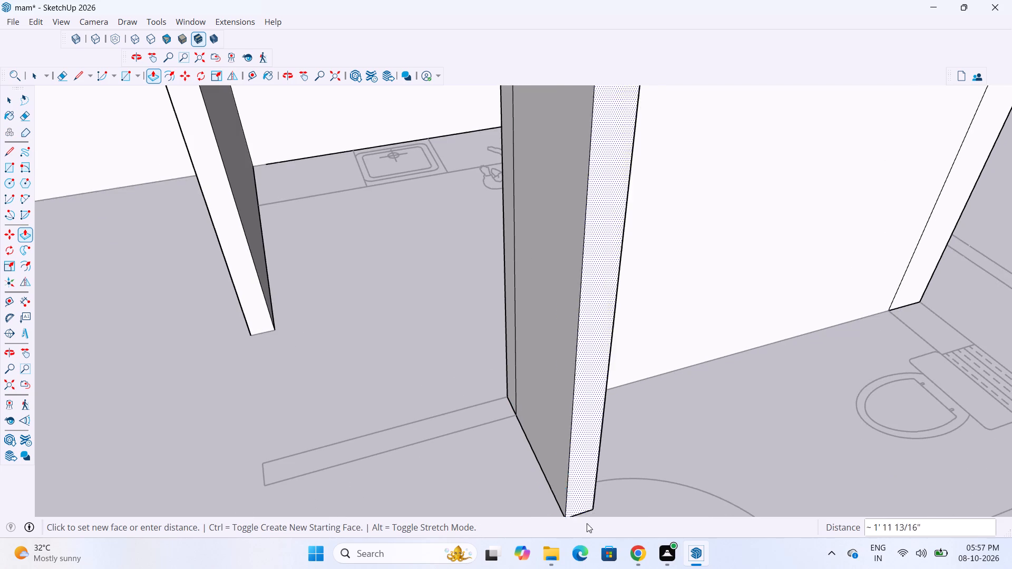
scroll(596, 420, "down", 9)
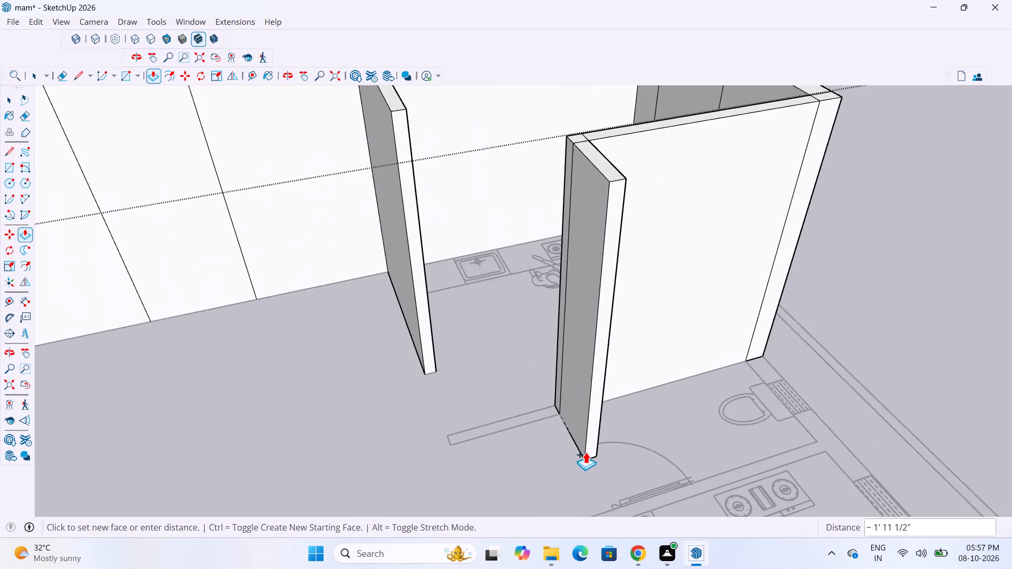
scroll(578, 461, "up", 13)
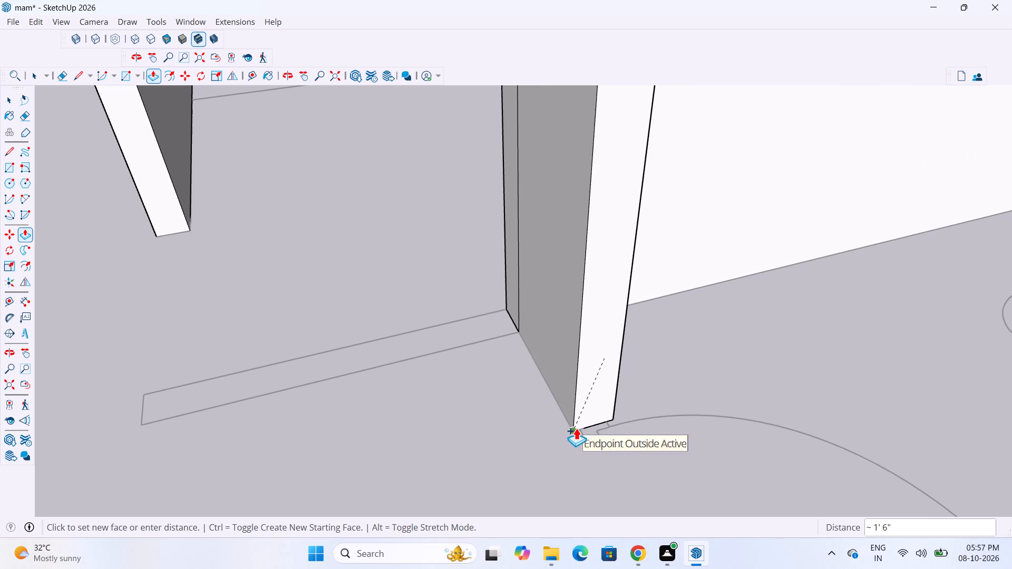
left_click(576, 428)
Extrude the partition's end face about 3' 10" past the toilet wall to the end of its plan outline.
left_click(514, 302)
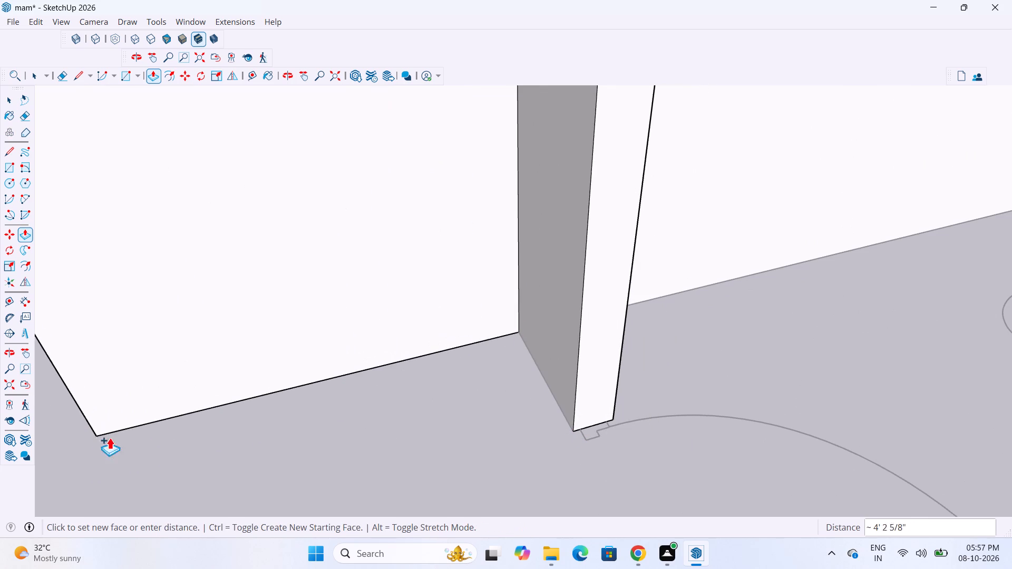
scroll(527, 335, "down", 10)
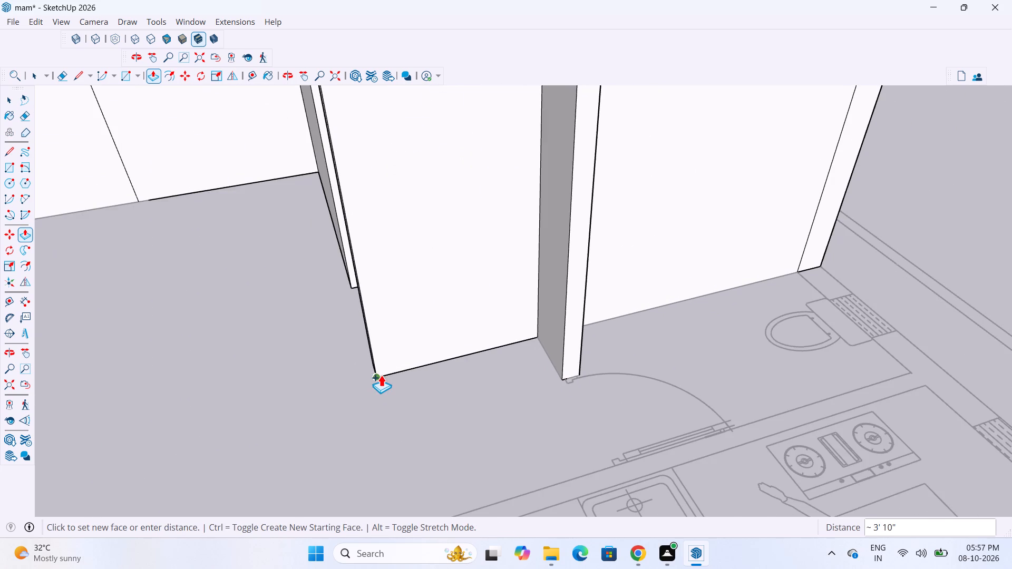
scroll(381, 375, "up", 2)
left_click(381, 375)
Extrude the outer side wall about 4' along the toilet, past its window, to the near line of the next partition.
scroll(430, 370, "down", 4)
scroll(356, 391, "up", 6)
middle_click_drag(487, 340, 570, 331)
scroll(414, 378, "down", 20)
middle_click_drag(617, 326, 474, 331)
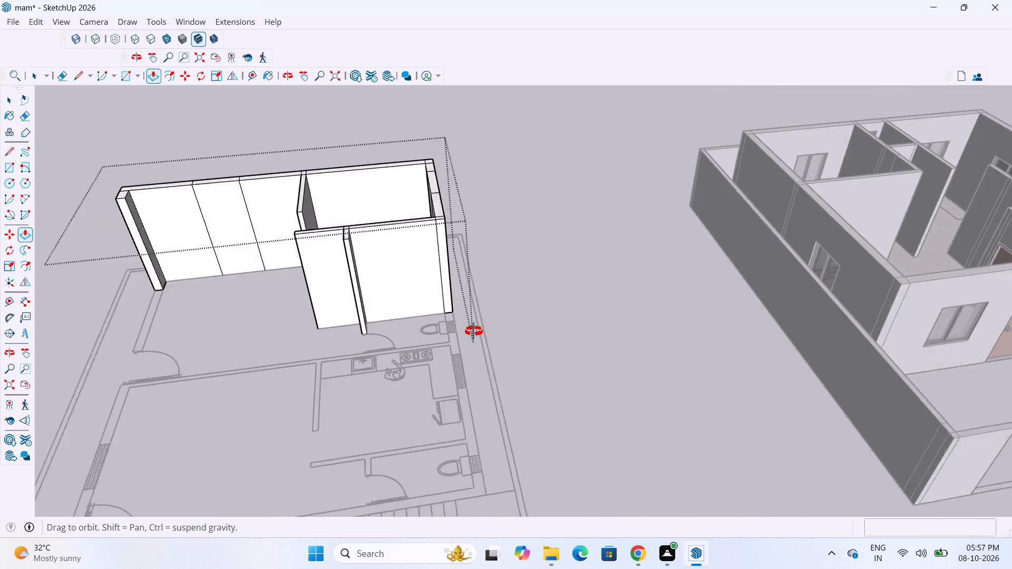
middle_click_drag(474, 331, 469, 326)
scroll(377, 361, "up", 11)
scroll(478, 279, "up", 4)
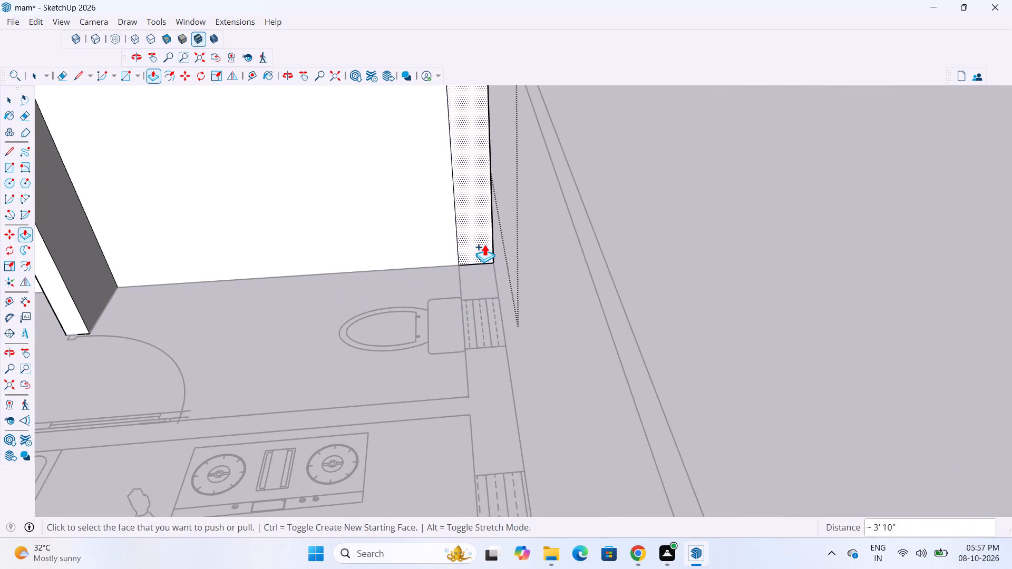
left_click(484, 242)
left_click(408, 400)
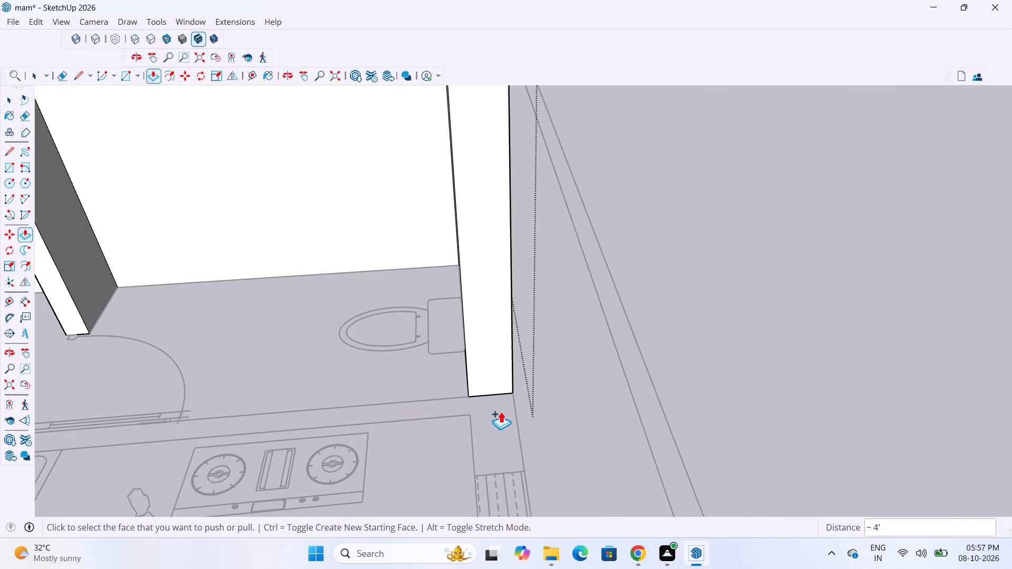
Extrude a new side-wall section about 5" long, spanning the partition between the toilet and the second kitchen.
scroll(528, 384, "down", 4)
scroll(501, 389, "up", 2)
left_click(502, 376)
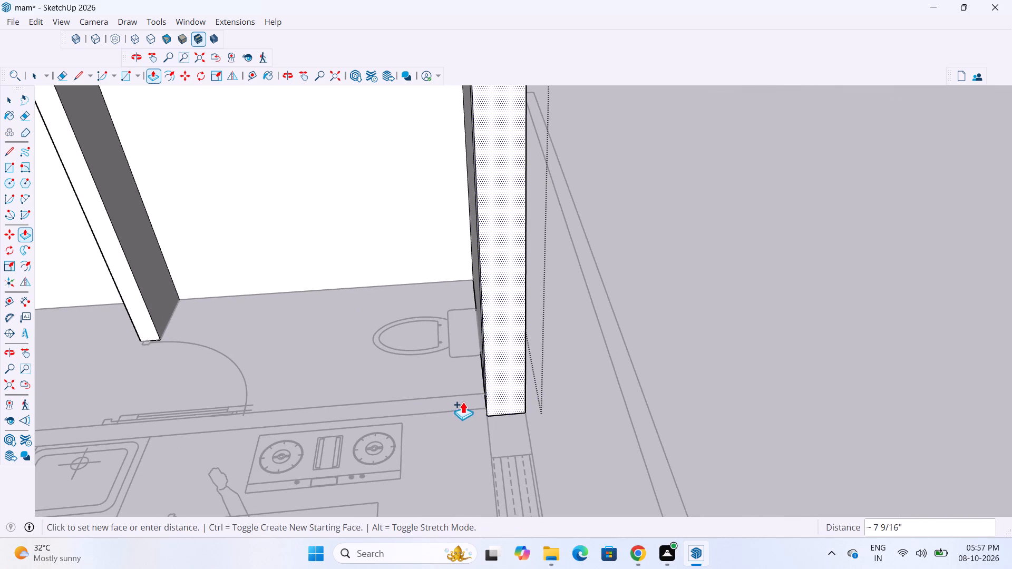
scroll(447, 410, "up", 4)
left_click(447, 410)
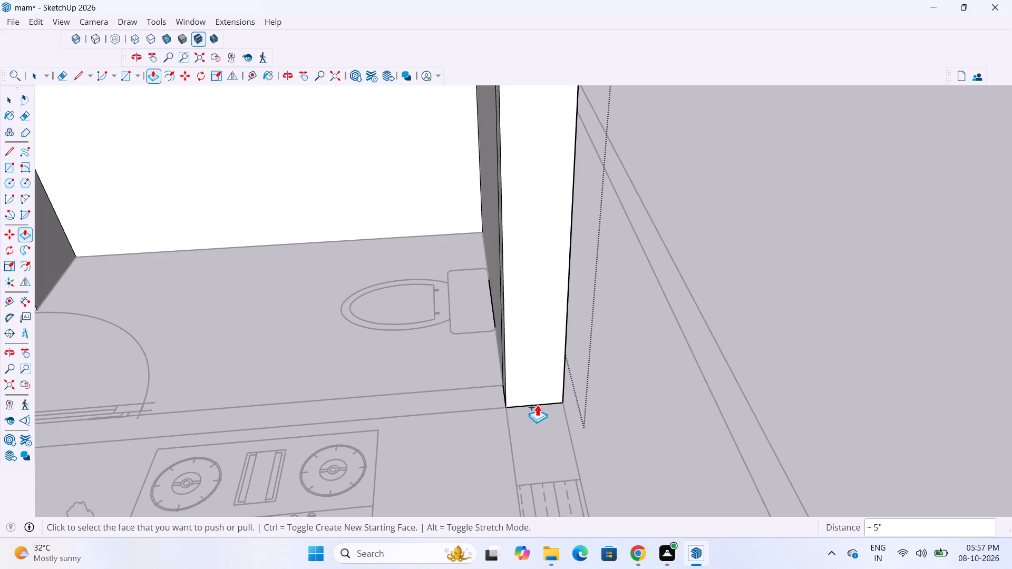
Extrude that section's inner face about 10' 10" along the toilet–kitchen partition to the second kitchen's inner side wall.
scroll(546, 397, "down", 5)
scroll(596, 354, "down", 9)
middle_click_drag(604, 364, 651, 382)
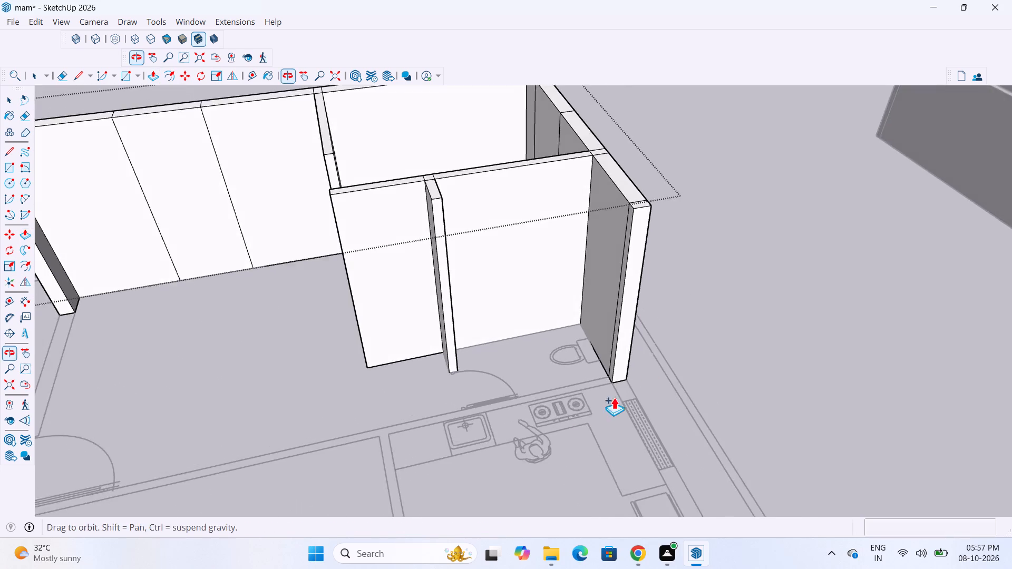
scroll(579, 407, "up", 9)
left_click(642, 341)
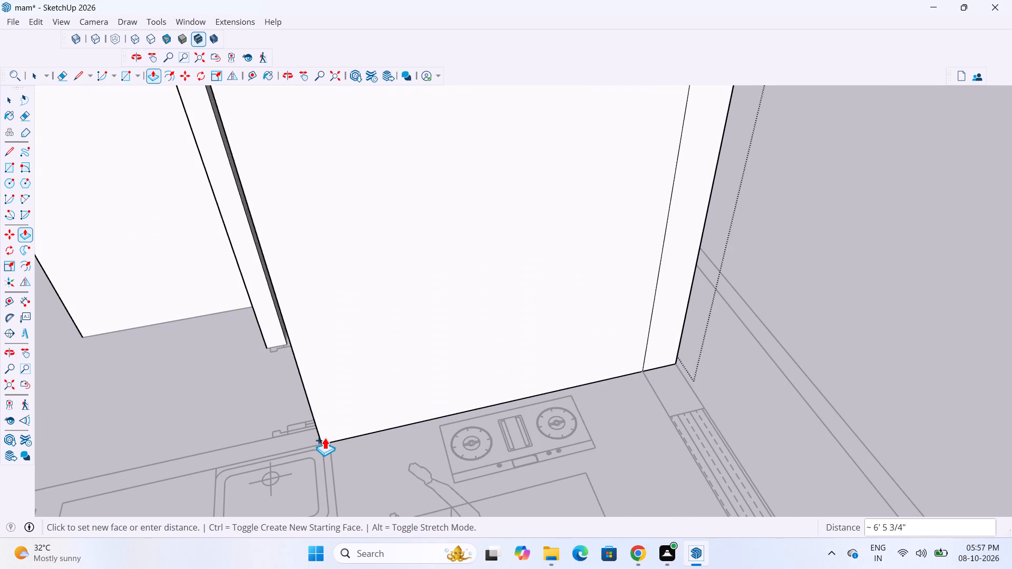
scroll(422, 416, "down", 16)
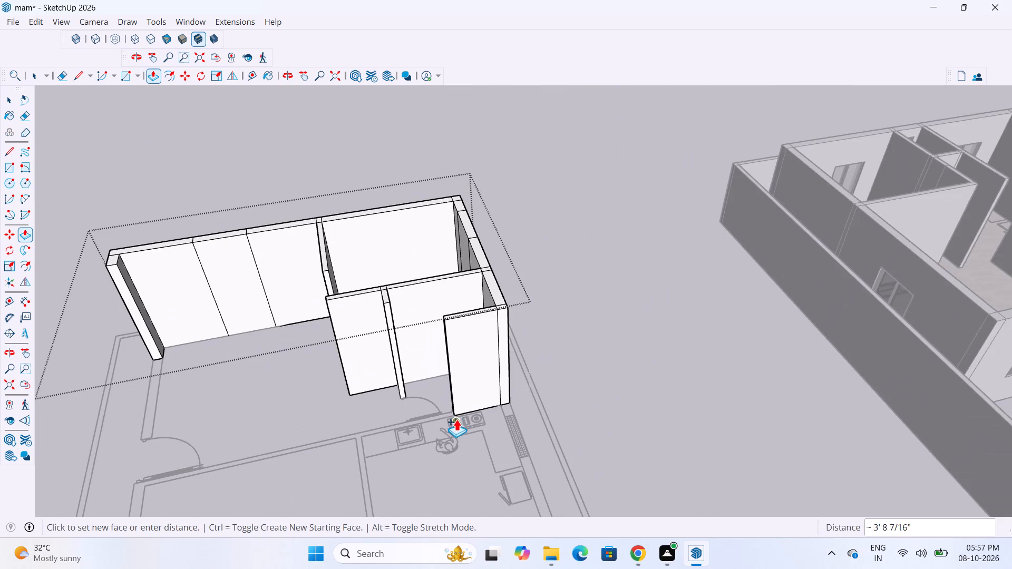
scroll(445, 414, "up", 15)
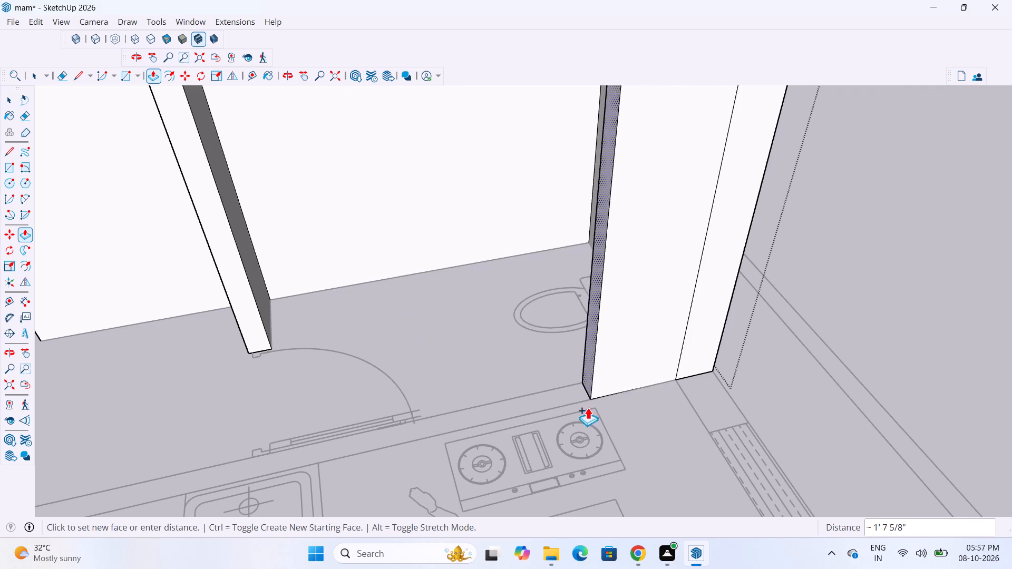
scroll(542, 392, "down", 8)
scroll(599, 340, "down", 5)
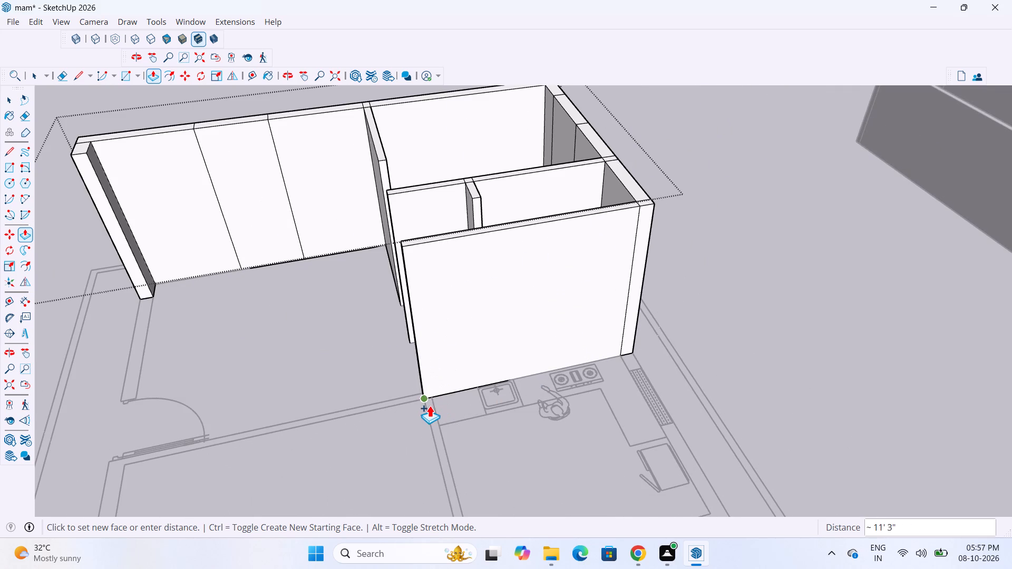
left_click(431, 400)
Extrude a new section about 5" at the partition's end, spanning the thickness of the kitchen's inner side wall.
scroll(430, 400, "up", 12)
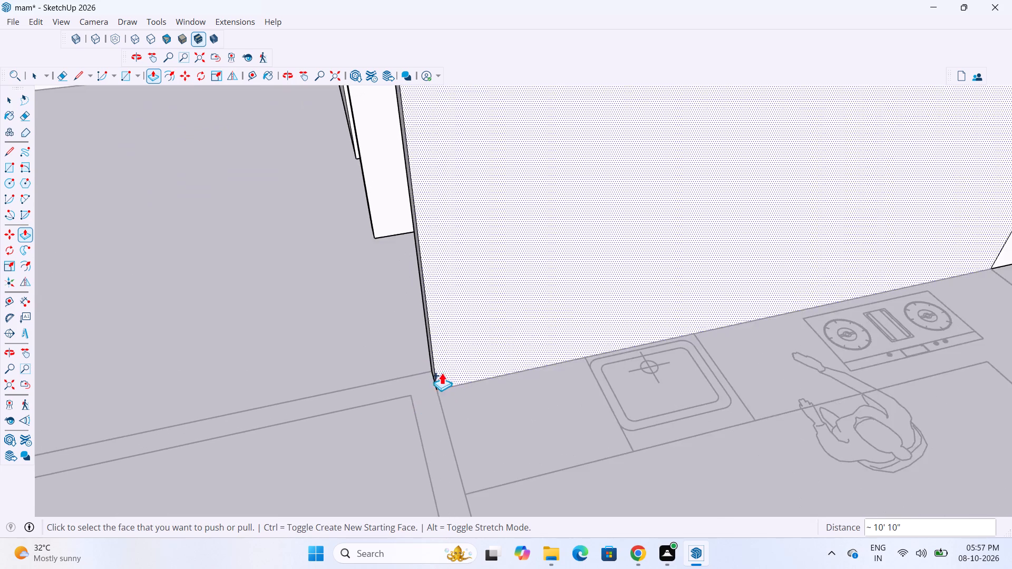
middle_click_drag(489, 342, 553, 308)
left_click(439, 382)
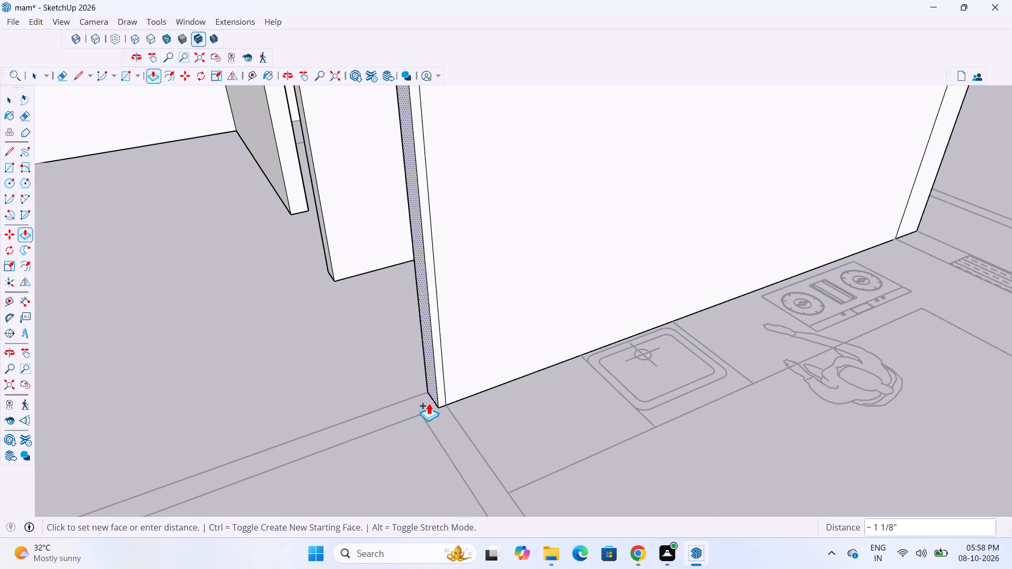
left_click(423, 413)
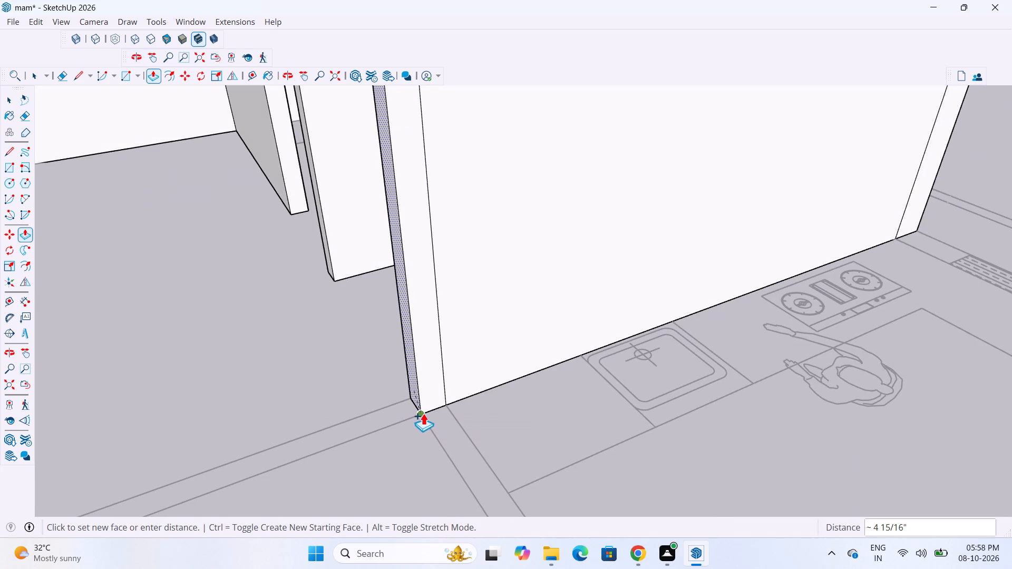
Extrude the 5" section's kitchen-side face about 7' 6 1/2" along the kitchen's inner side wall to its plan end.
scroll(441, 368, "down", 16)
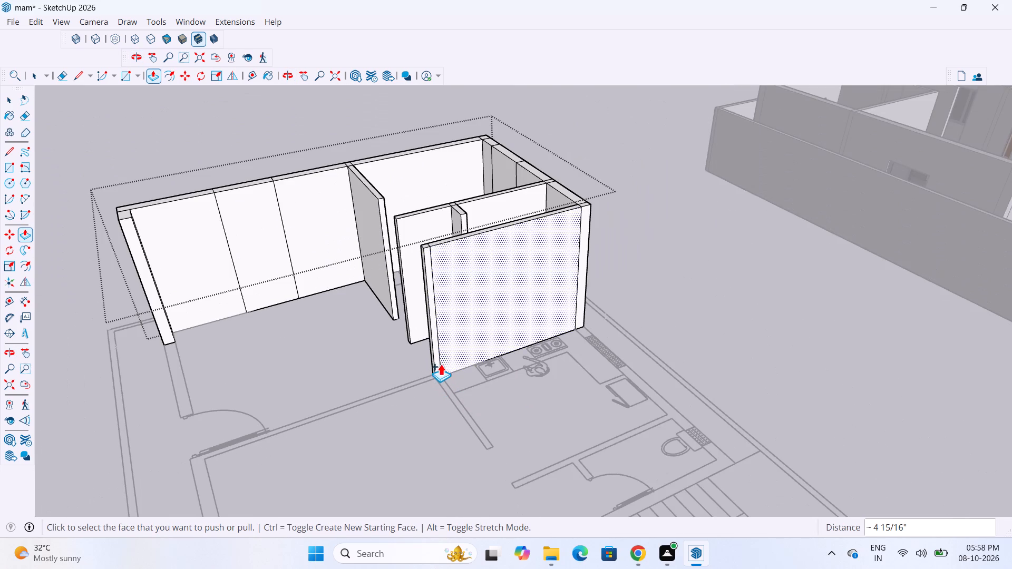
left_click(437, 361)
left_click(490, 453)
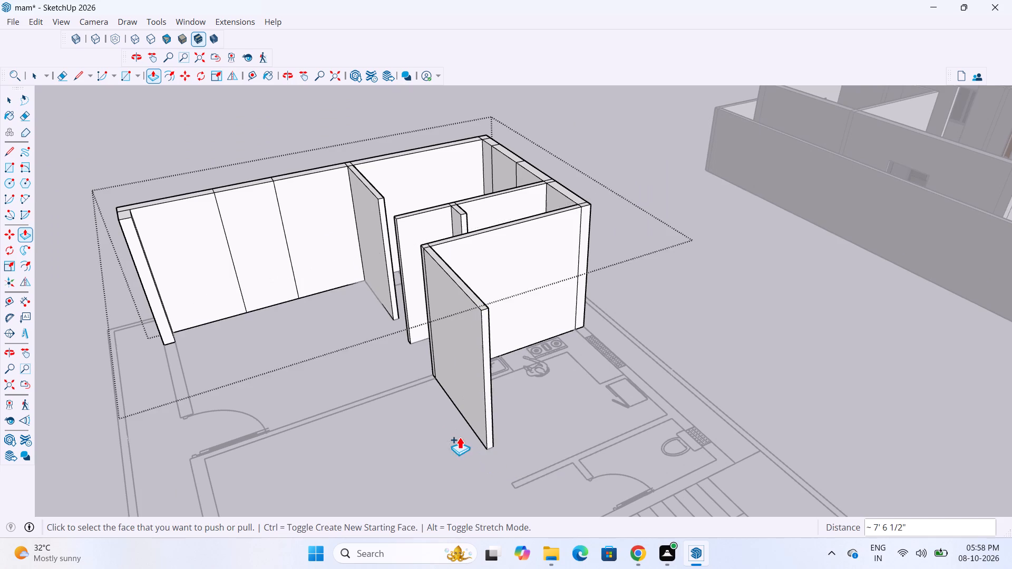
Extrude the long partition's end face about 14' 8" to the inner line of the opposite outer wall.
scroll(448, 397, "up", 11)
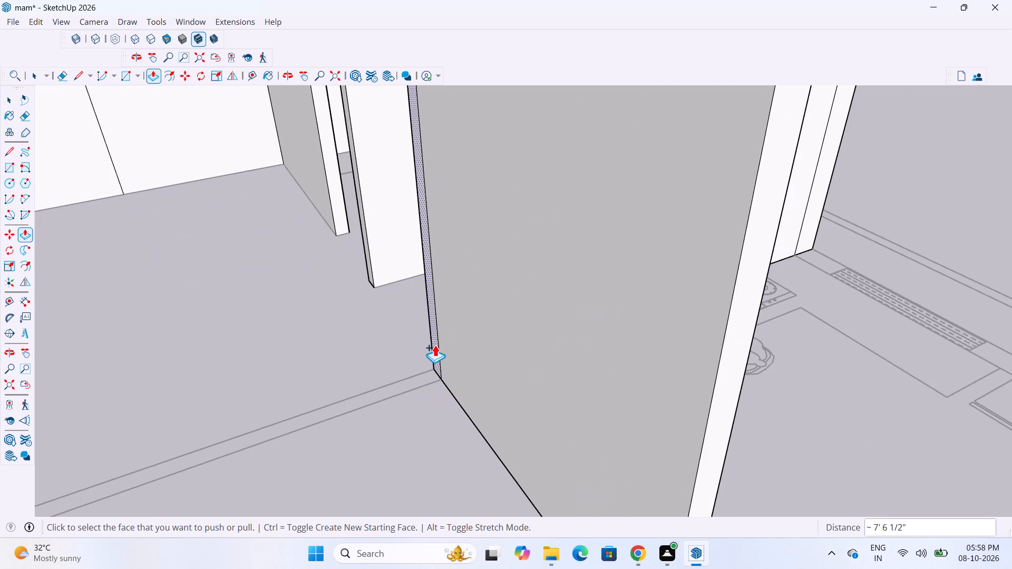
left_click(435, 345)
scroll(378, 368, "down", 19)
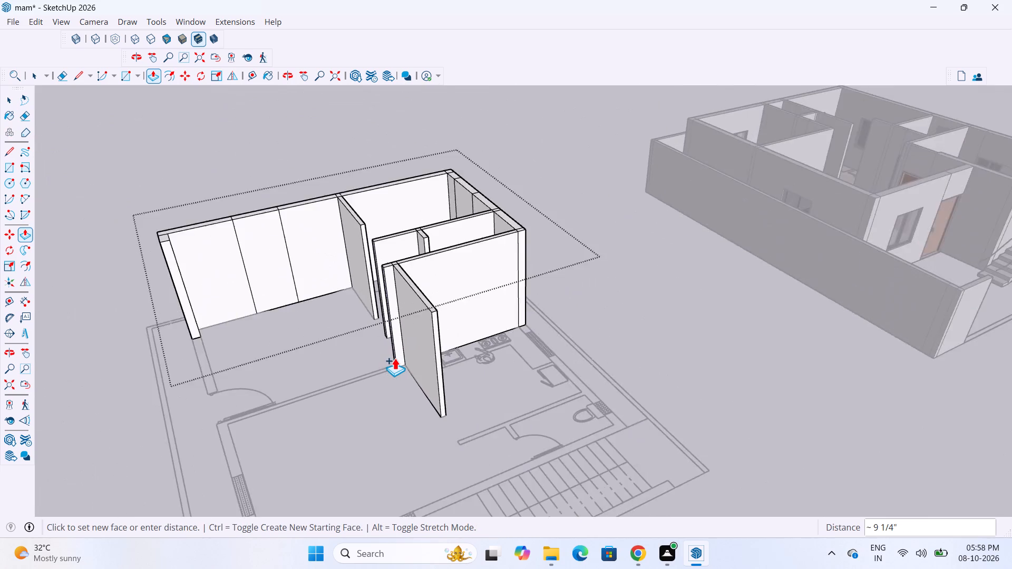
scroll(395, 358, "down", 2)
scroll(281, 405, "up", 11)
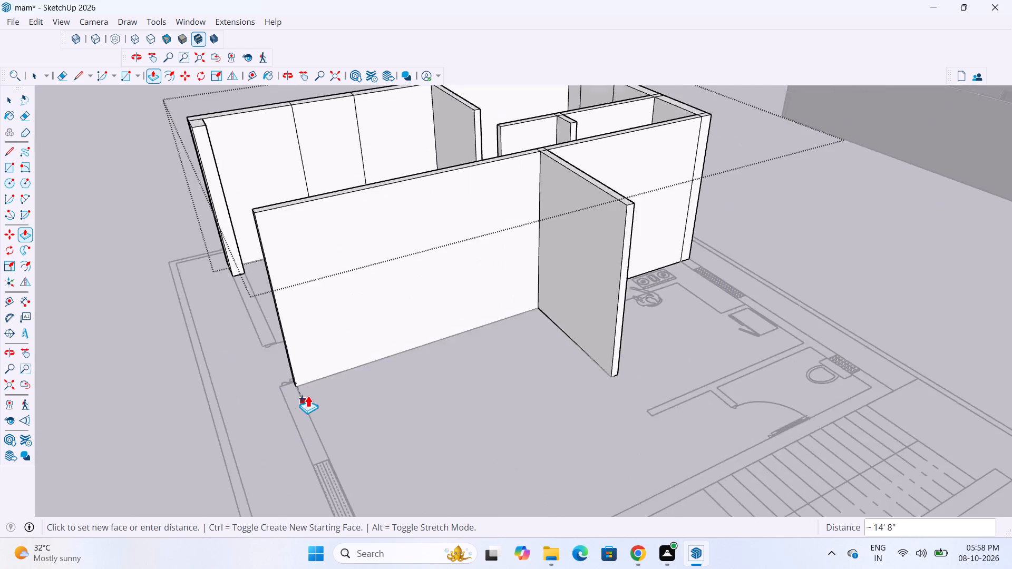
scroll(308, 395, "up", 4)
scroll(470, 377, "down", 6)
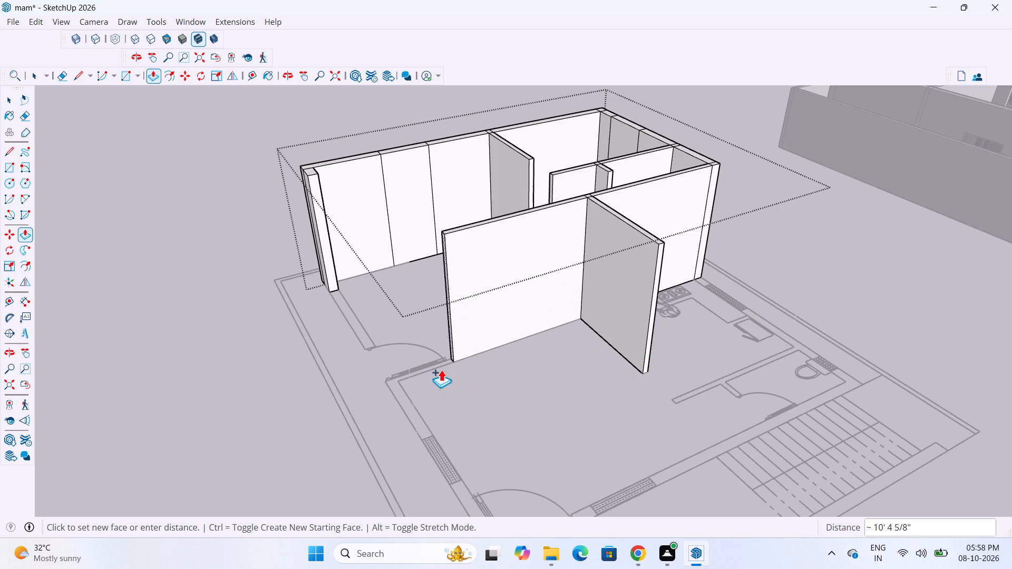
left_click(399, 378)
Extrude a new section about 9" at the long partition's end, spanning the outer wall's thickness.
scroll(390, 386, "up", 7)
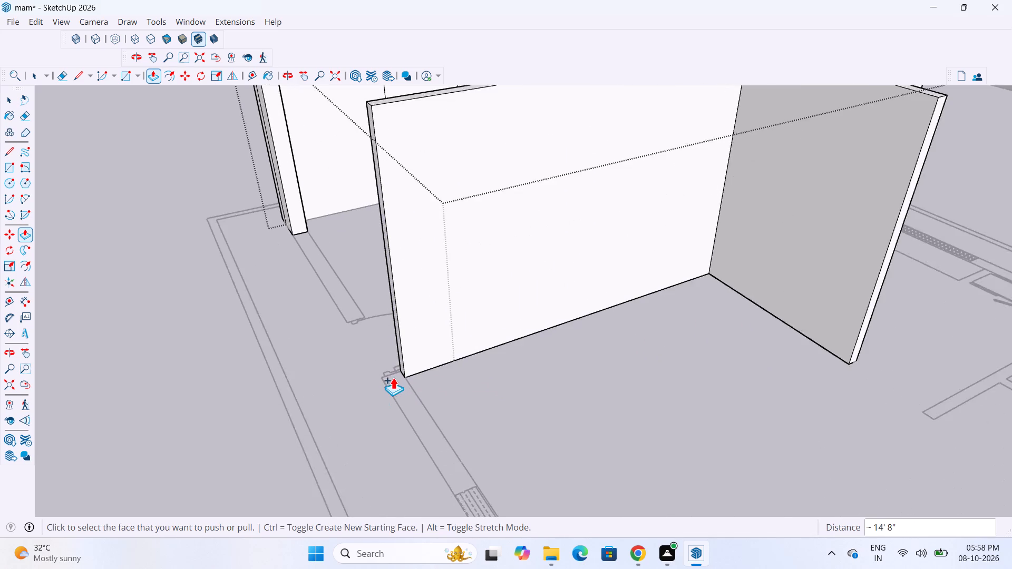
scroll(393, 377, "up", 6)
left_click(408, 358)
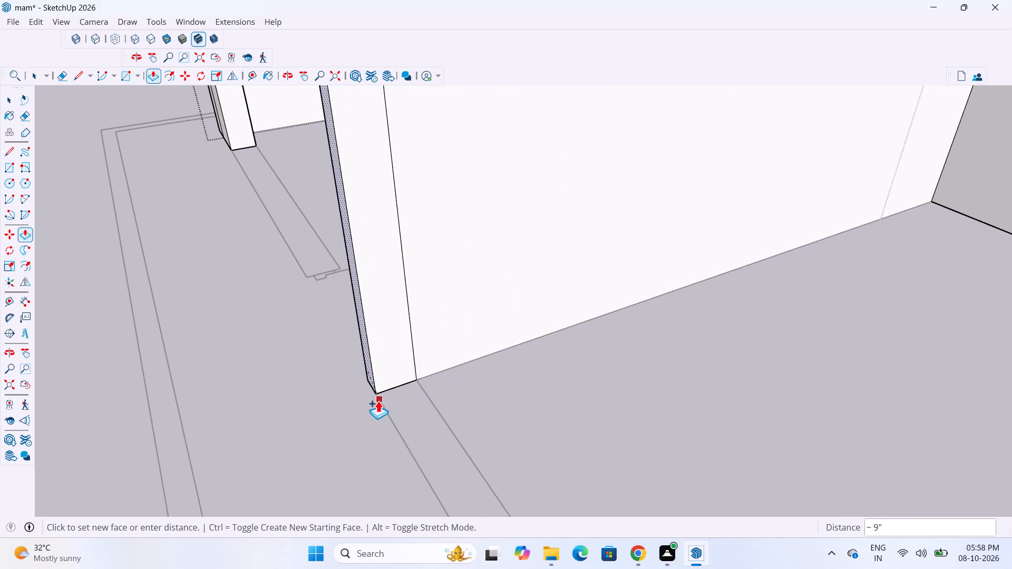
left_click(378, 400)
Extrude the 9" section's room-side face about 5' 10 1/4" along the outer wall to the near edge of its window.
scroll(391, 365, "down", 5)
left_click(392, 330)
scroll(416, 312, "down", 7)
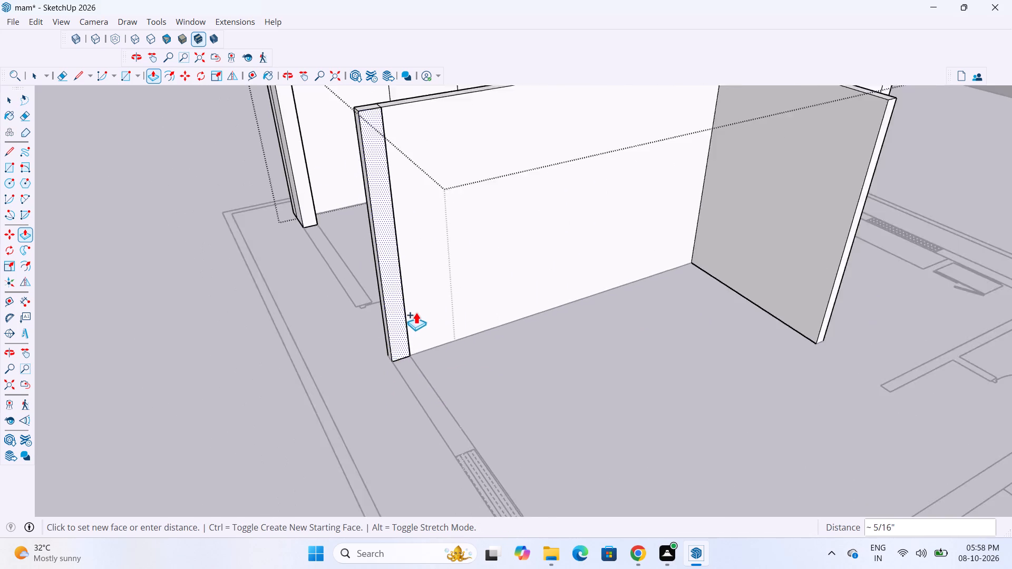
scroll(416, 312, "down", 4)
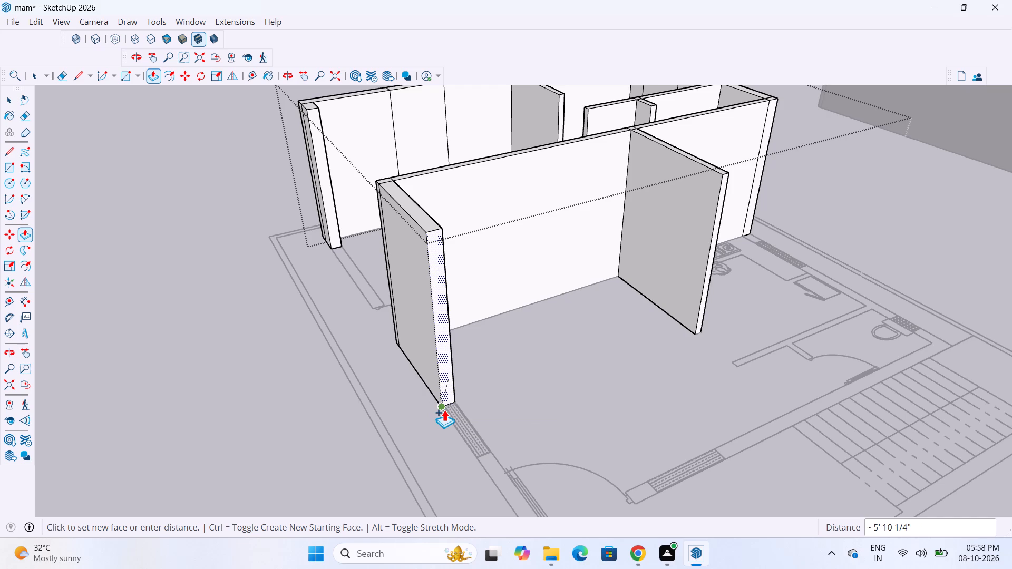
left_click(443, 408)
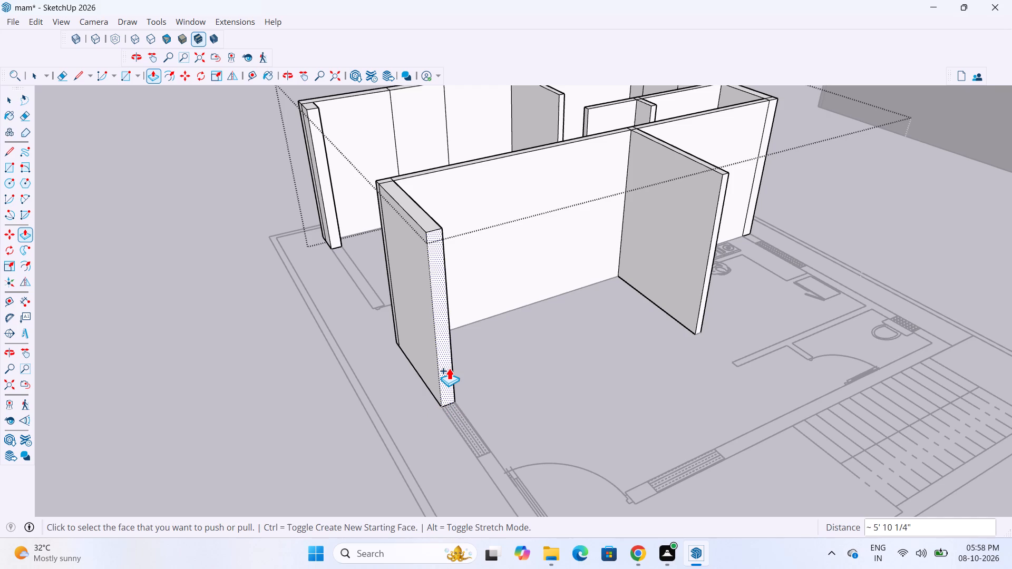
Extrude a new section about 4' from the outer wall's end face, spanning the window to its far edge.
left_click(449, 368)
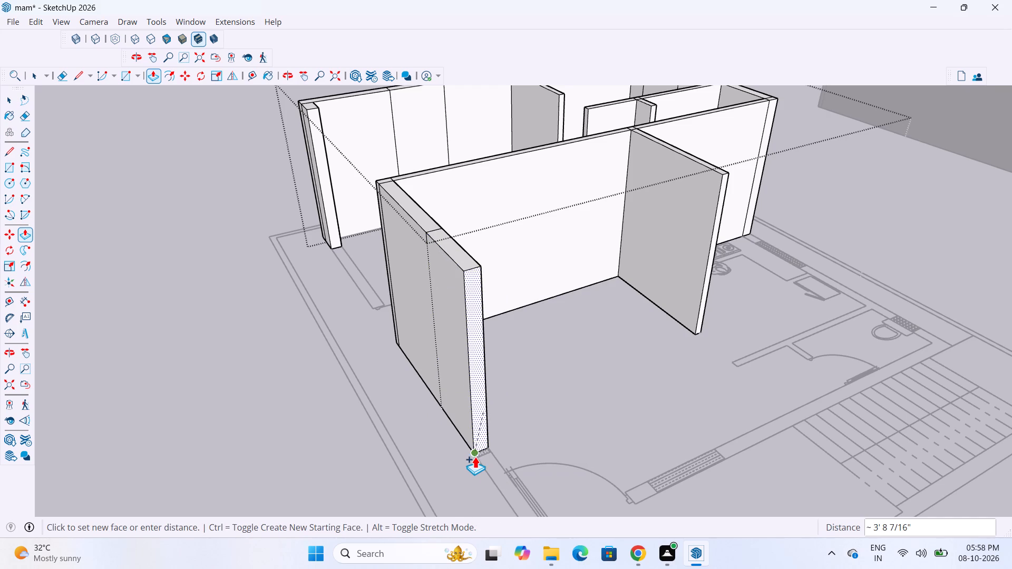
scroll(486, 455, "up", 6)
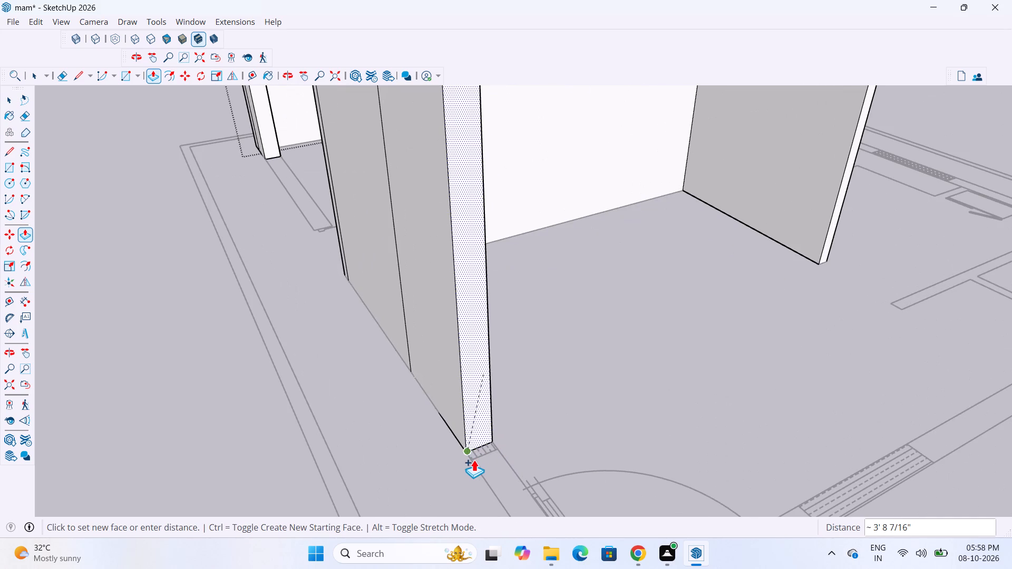
left_click(474, 459)
scroll(485, 348, "down", 13)
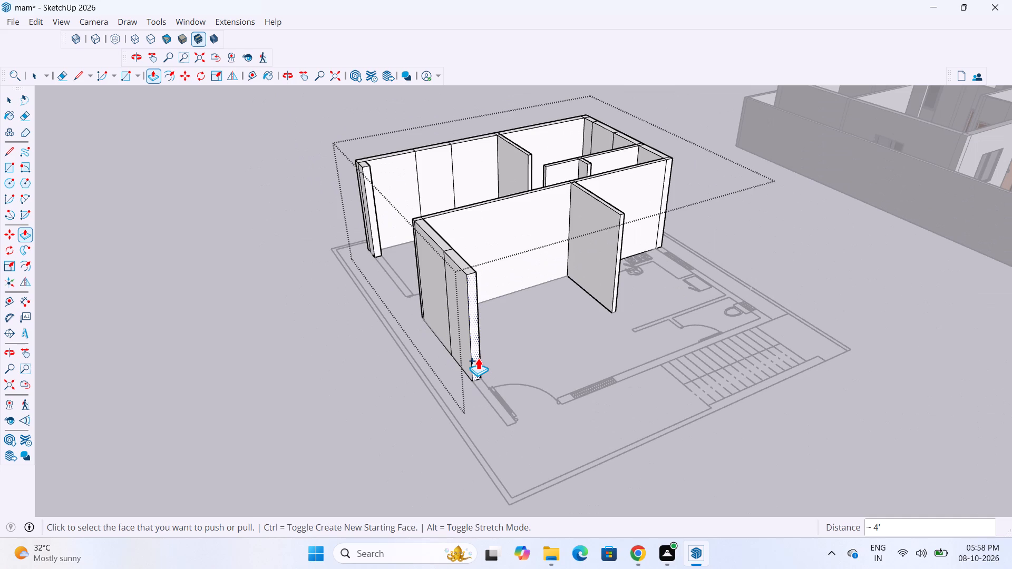
Extrude a new section about 5' 10 1/4" beyond the window section to the outer wall's plan end.
left_click(478, 358)
left_click(509, 425)
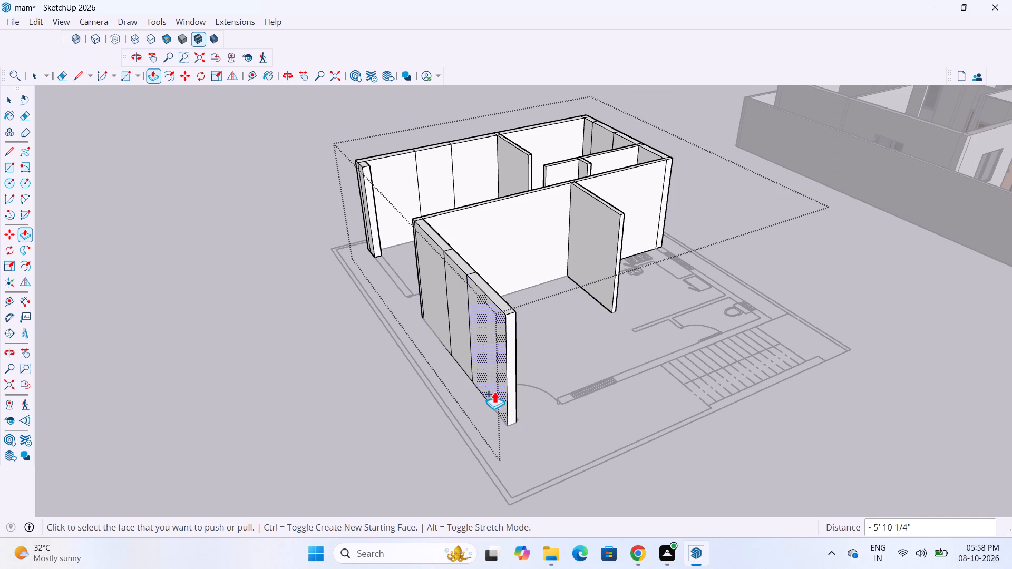
Extrude a new section about 8' 8 1/4" from the short corner section along the adjoining room's outer wall to the doorway's near edge.
scroll(511, 411, "up", 4)
middle_click_drag(529, 412, 458, 414)
scroll(333, 421, "up", 8)
scroll(335, 411, "down", 7)
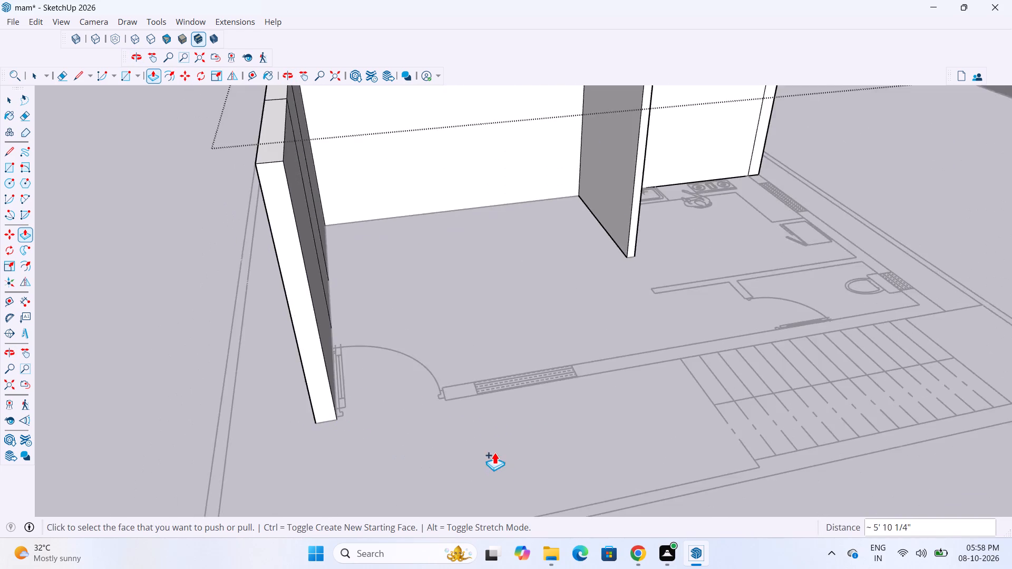
scroll(494, 452, "down", 8)
scroll(412, 287, "up", 2)
middle_click_drag(476, 269, 709, 328)
scroll(554, 349, "up", 6)
left_click(475, 324)
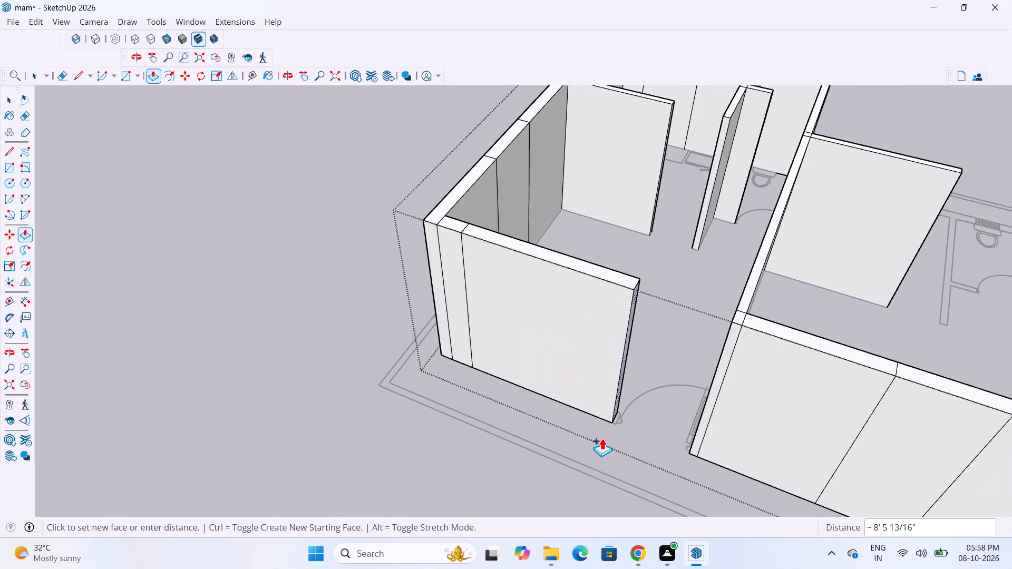
left_click(615, 425)
Examine the raised upper-floor walls from several sides alongside the ground-floor model.
scroll(659, 443, "down", 4)
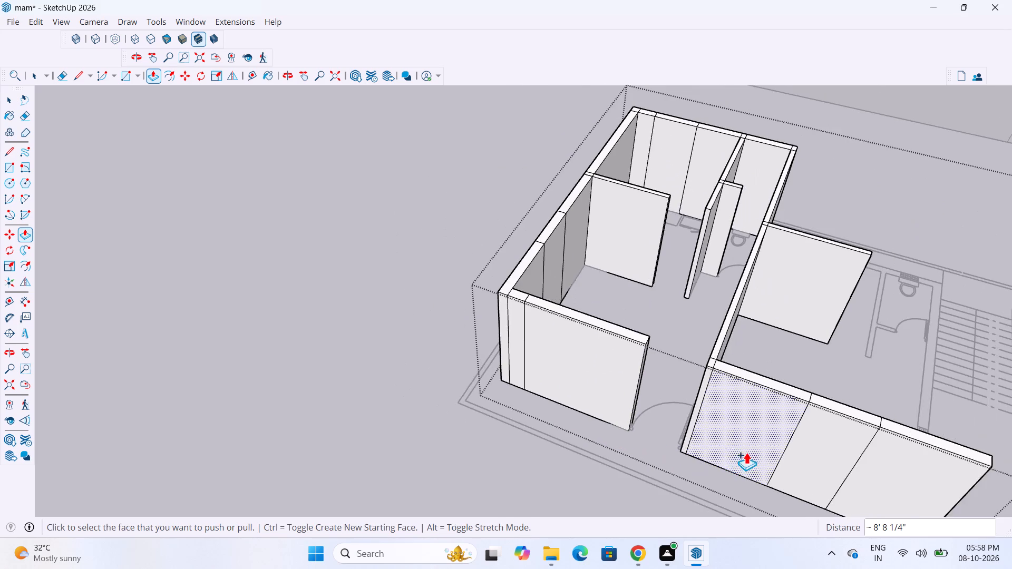
middle_click_drag(680, 430, 502, 421)
scroll(447, 428, "down", 8)
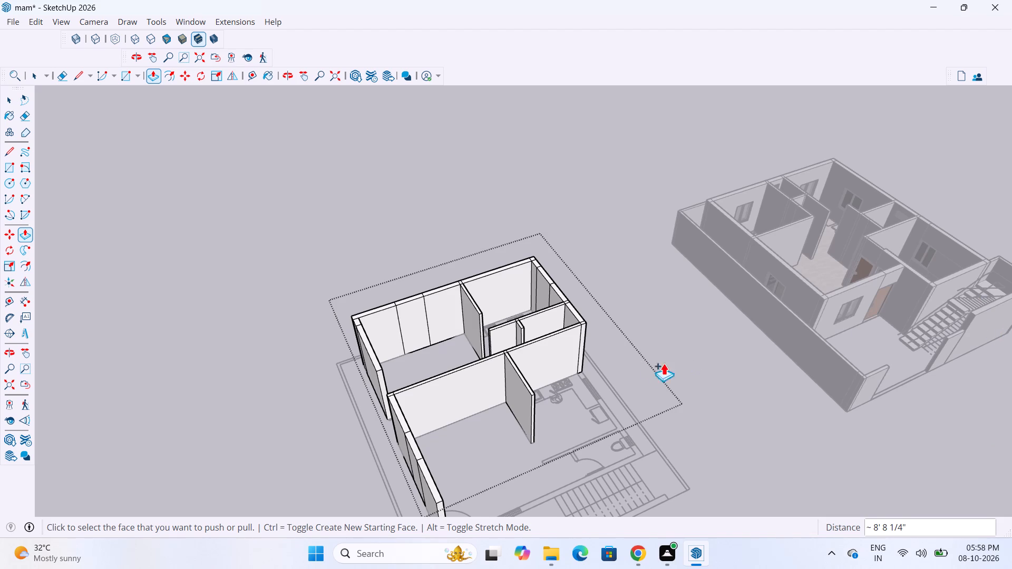
scroll(582, 360, "down", 8)
middle_click_drag(613, 396, 528, 379)
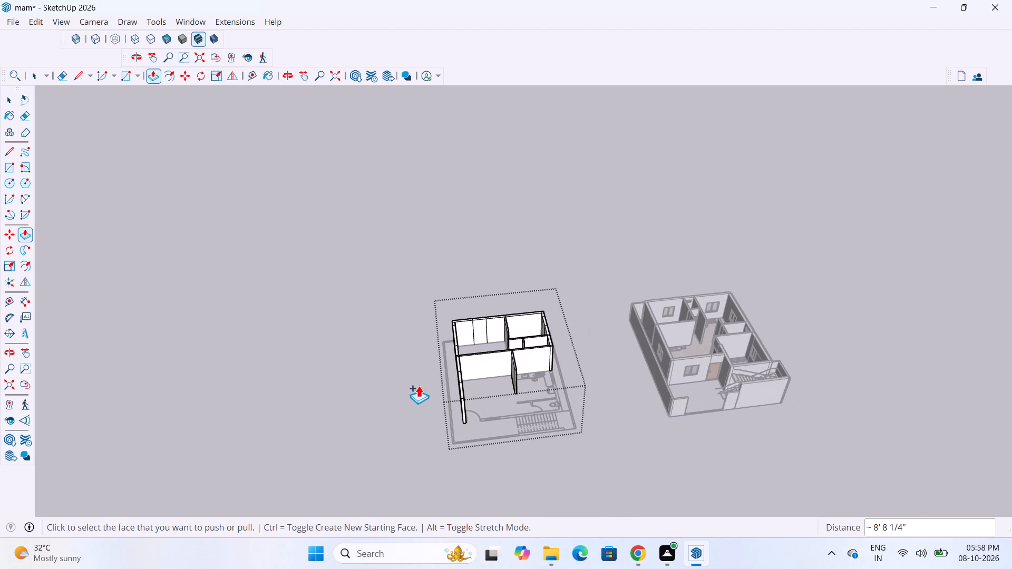
scroll(589, 433, "up", 7)
scroll(508, 399, "down", 4)
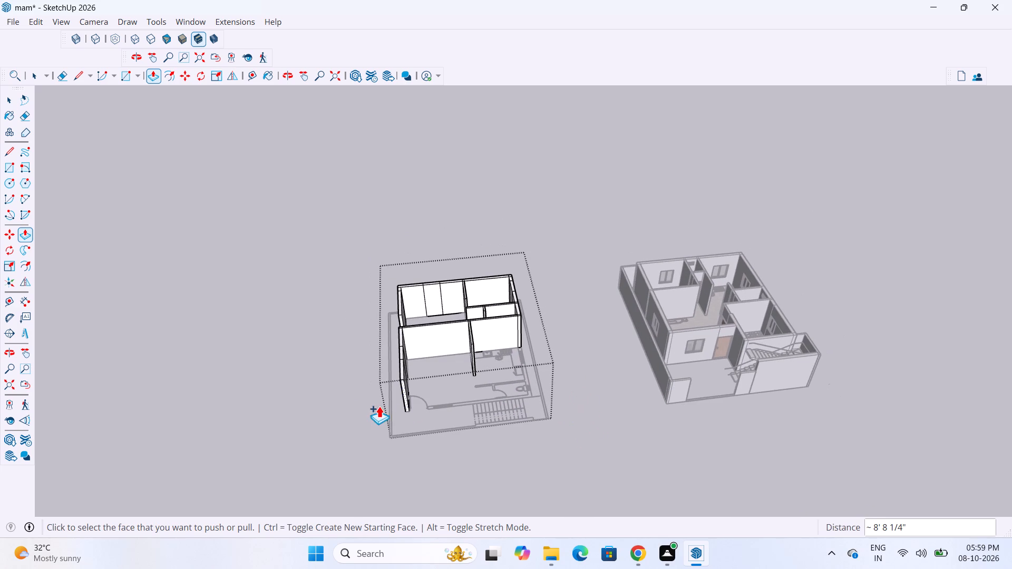
scroll(607, 440, "up", 5)
scroll(591, 429, "down", 9)
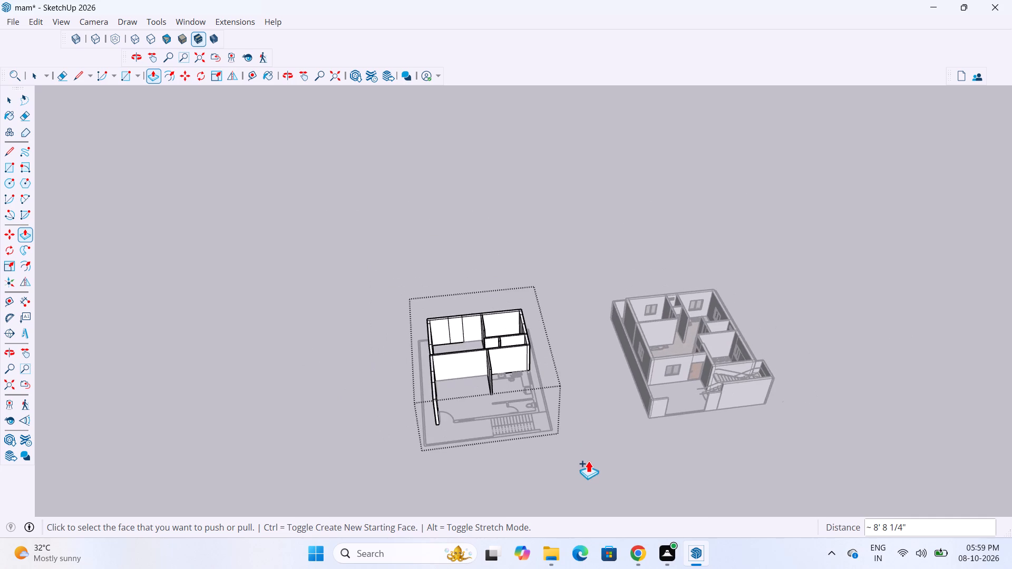
scroll(588, 460, "down", 1)
middle_click_drag(617, 446, 527, 431)
scroll(479, 403, "up", 7)
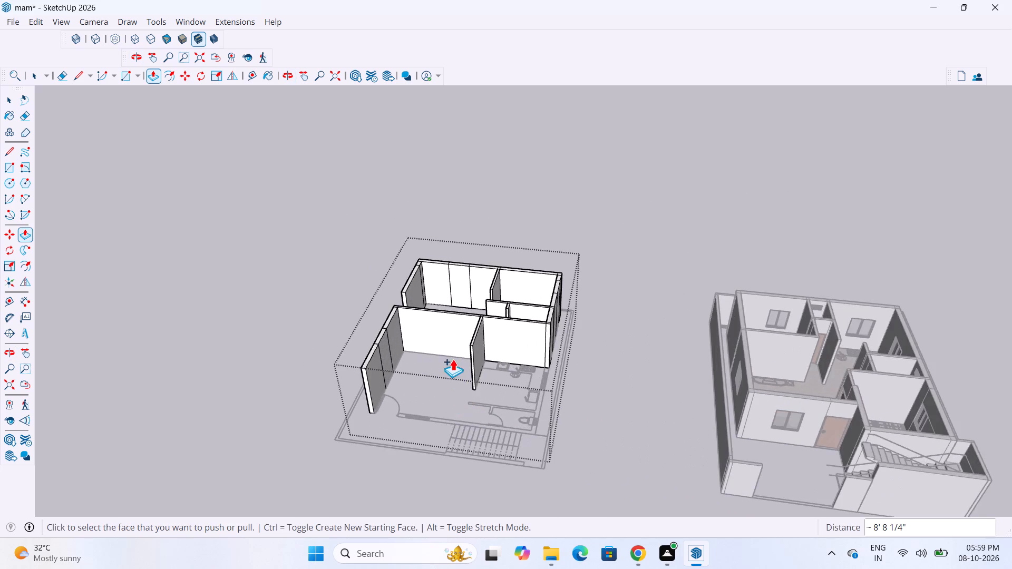
middle_click_drag(453, 359, 804, 308)
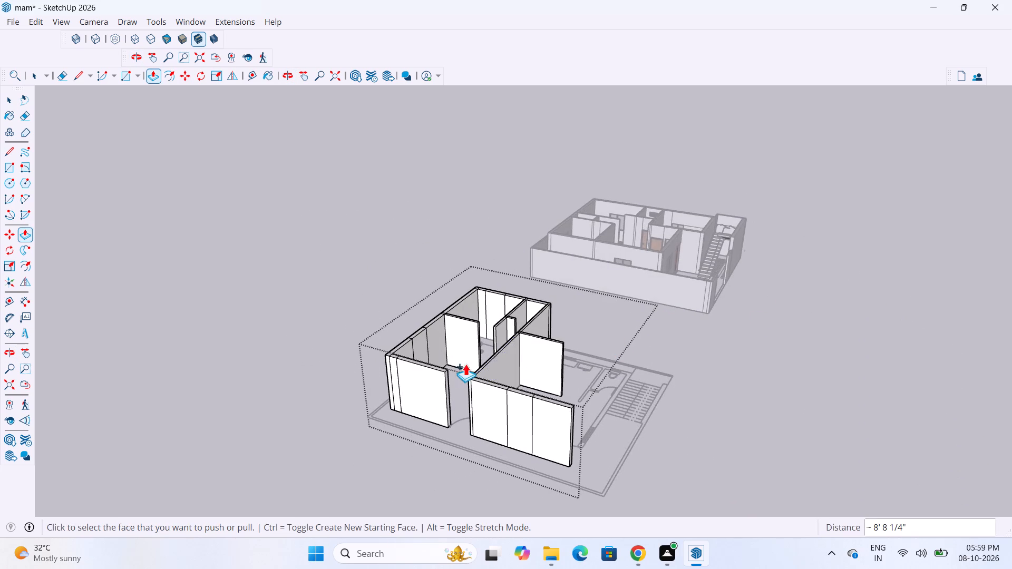
scroll(440, 371, "down", 4)
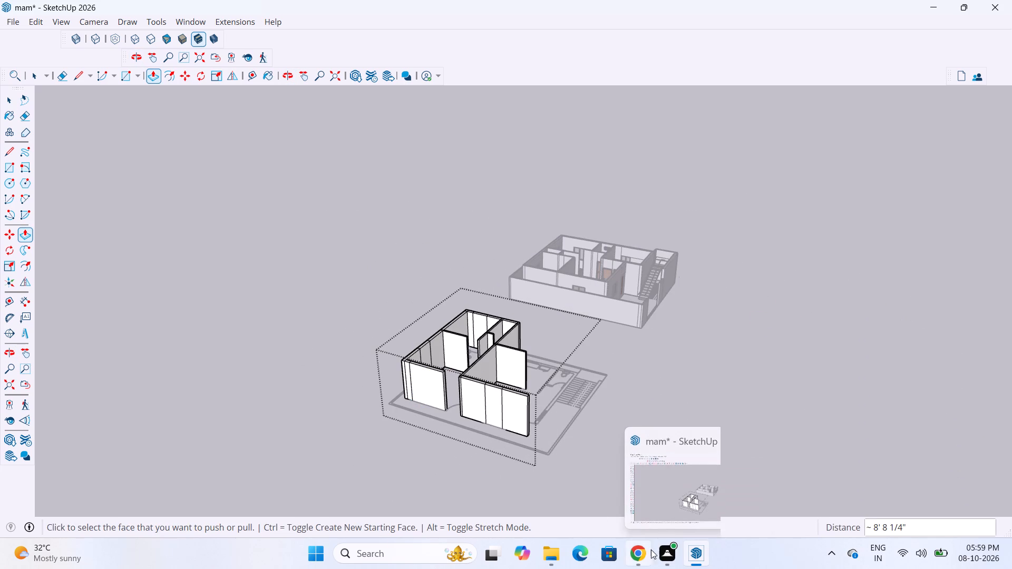
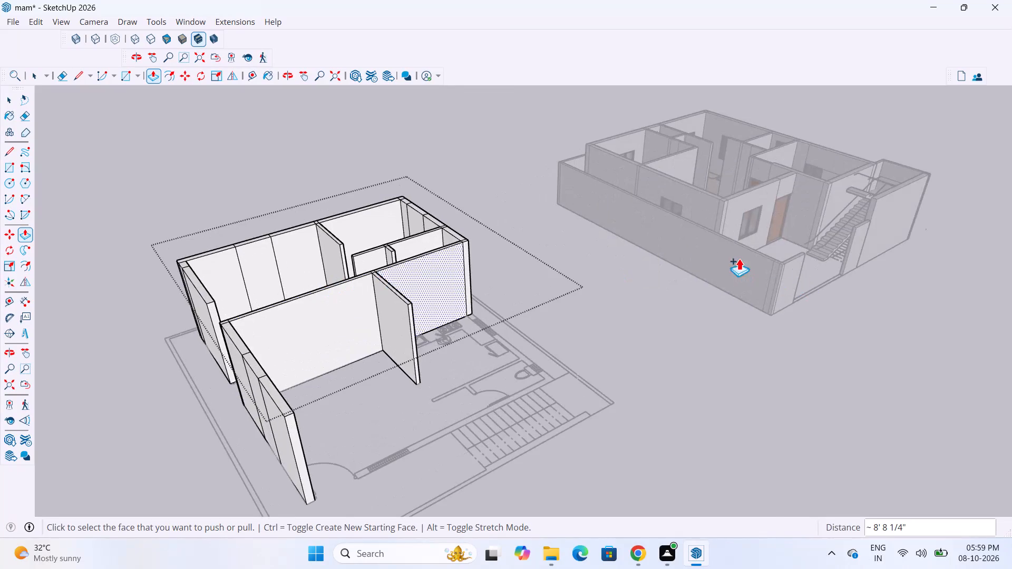
Examine the raised walls over the floor plan alongside the finished reference house.
scroll(447, 306, "down", 6)
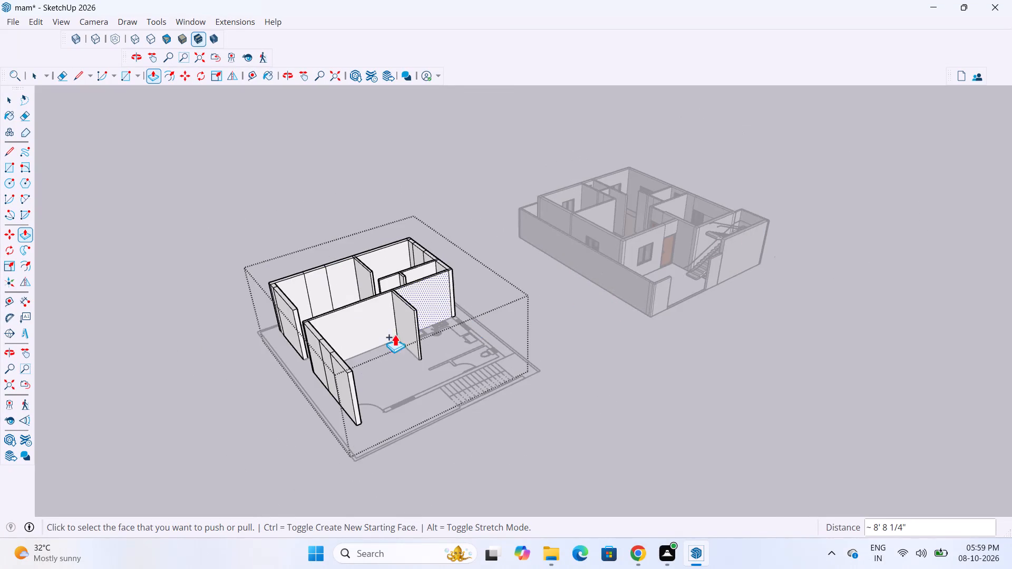
scroll(232, 390, "up", 7)
scroll(811, 302, "down", 5)
middle_click_drag(862, 328, 706, 354)
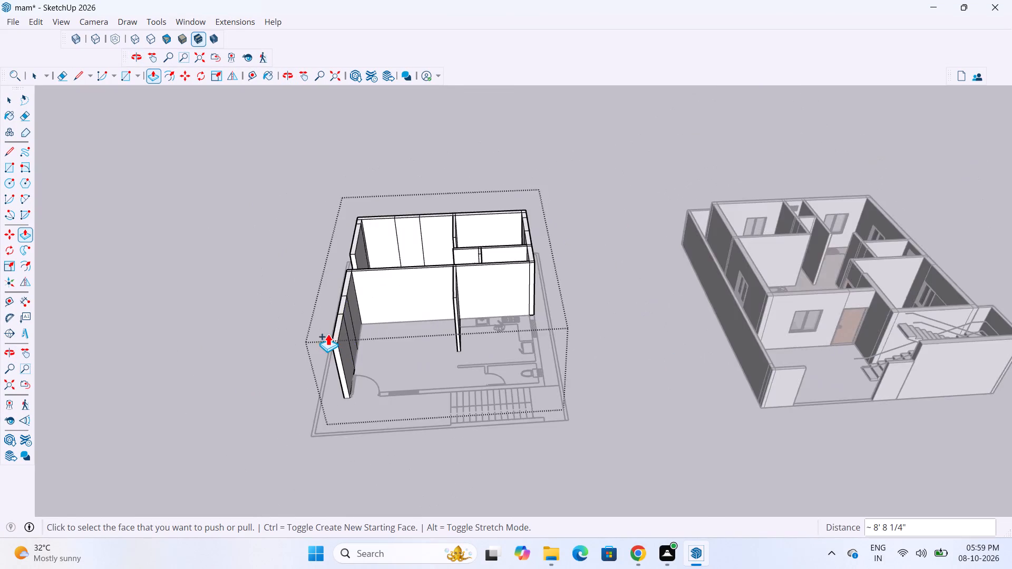
scroll(327, 333, "up", 8)
scroll(373, 278, "up", 2)
scroll(600, 193, "down", 5)
scroll(368, 348, "up", 5)
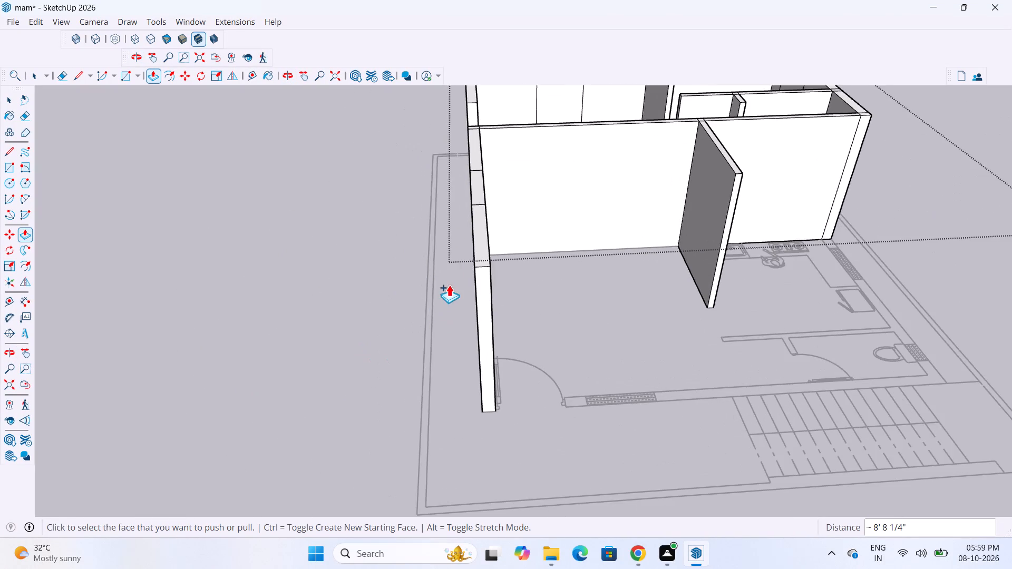
middle_click_drag(481, 252, 766, 281)
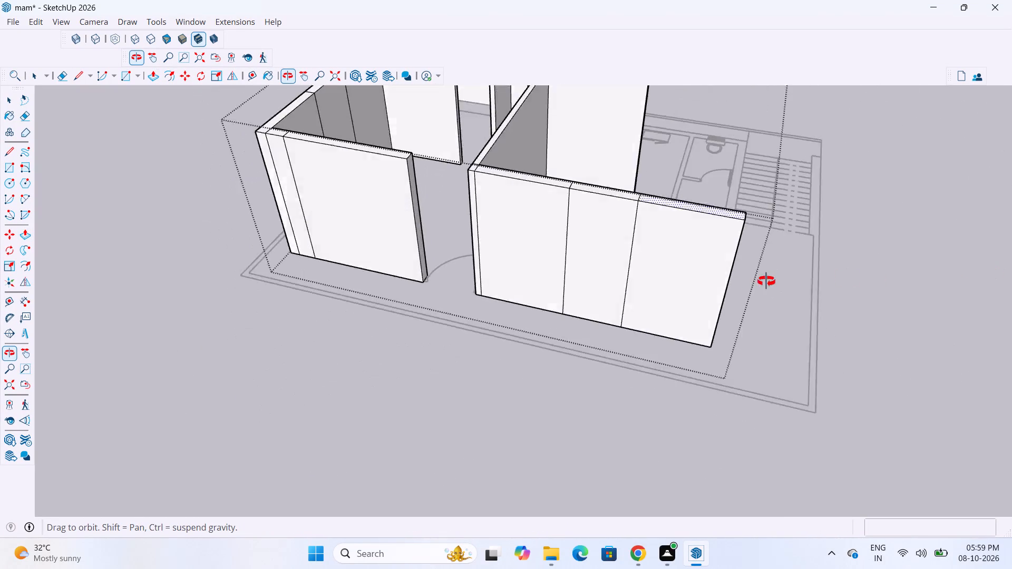
middle_click_drag(766, 281, 540, 279)
scroll(454, 274, "down", 17)
middle_click_drag(549, 331, 500, 338)
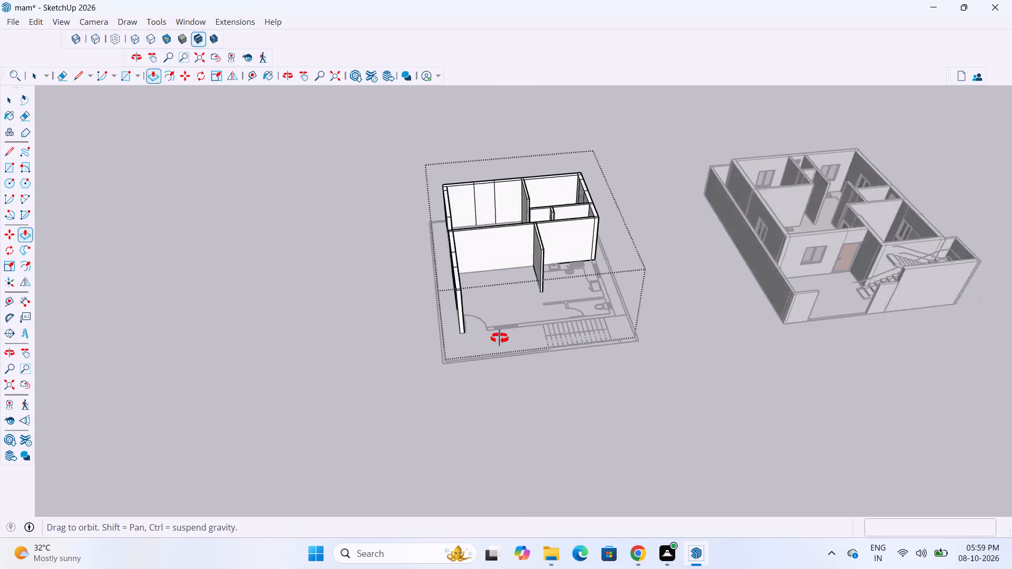
middle_click_drag(500, 338, 447, 351)
Reopen the wall group and push/pull the kitchen corner's end face about 1' 3 1/16" along the exterior wall to the kitchen window.
key("space")
left_click(656, 300)
scroll(585, 293, "up", 7)
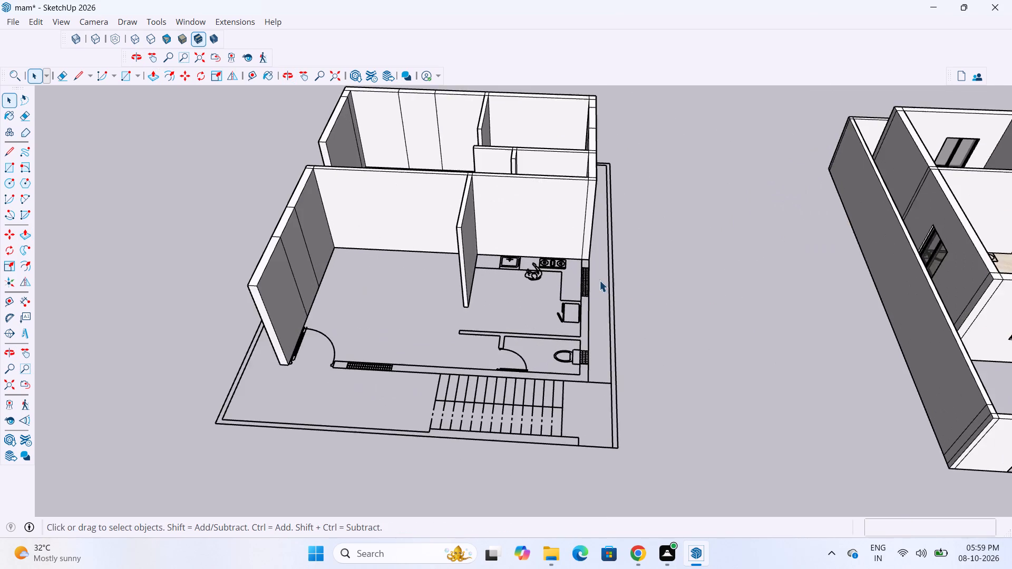
middle_click_drag(634, 296, 427, 300)
scroll(489, 371, "down", 3)
scroll(546, 297, "up", 6)
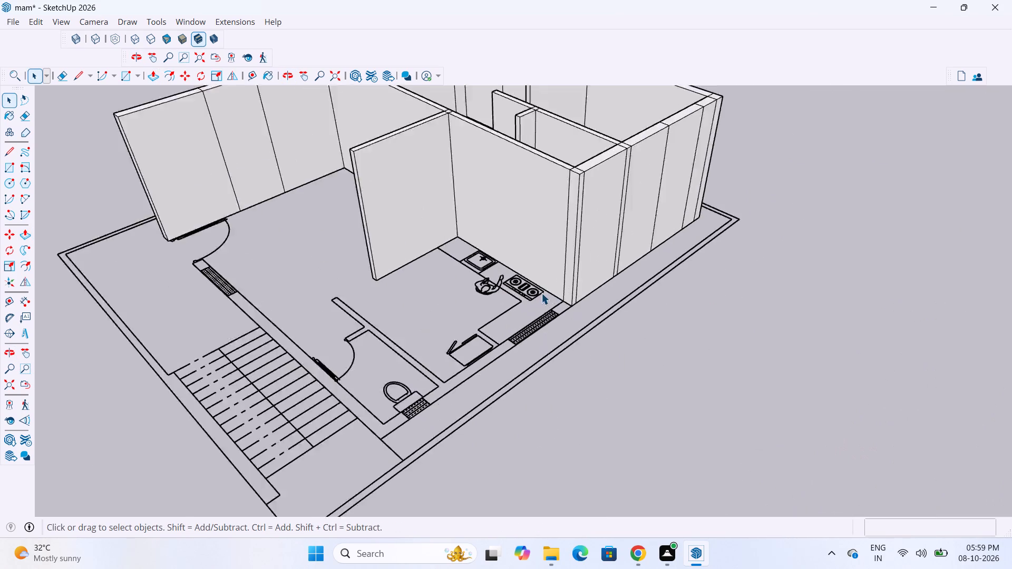
scroll(541, 293, "up", 6)
scroll(587, 293, "up", 3)
key("p")
scroll(619, 286, "up", 2)
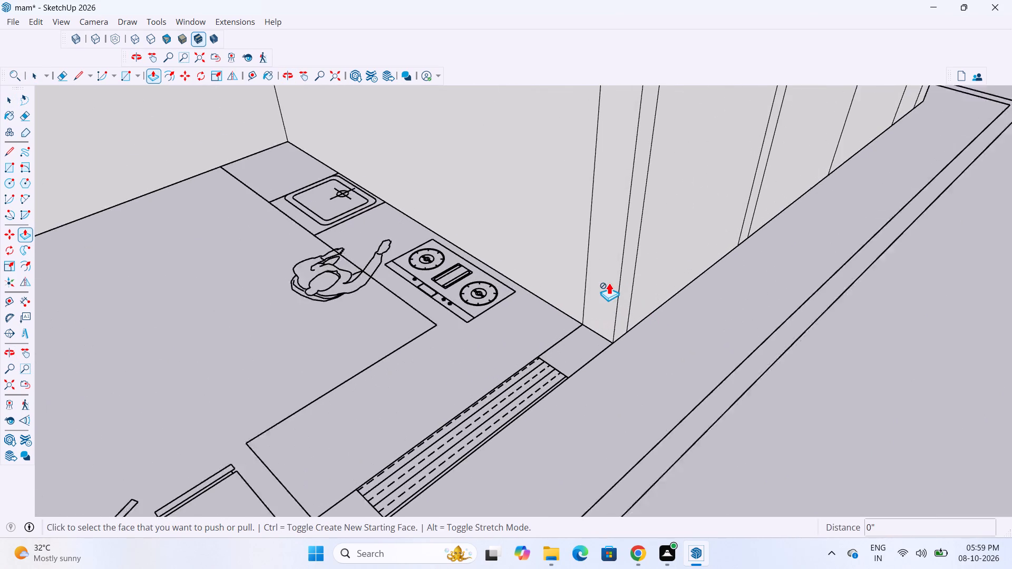
scroll(609, 282, "up", 1)
key("space")
double_click(609, 279)
key("p")
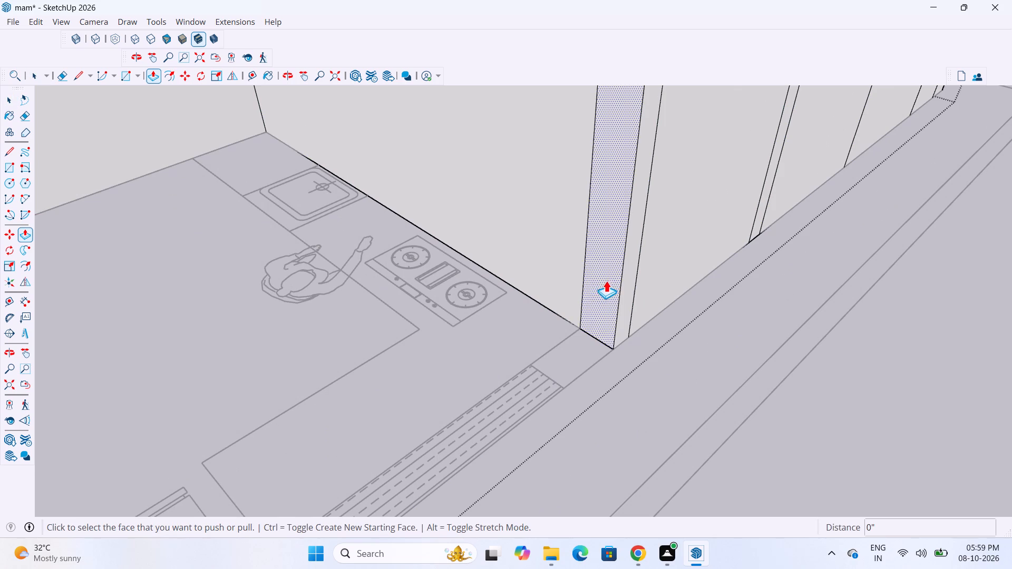
left_click(596, 291)
left_click(562, 387)
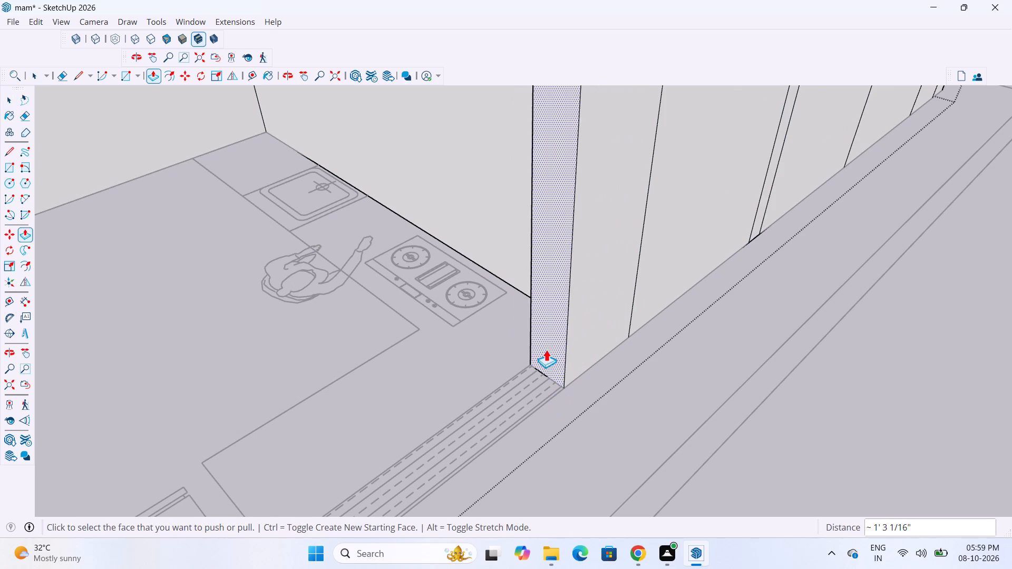
Extend the exterior wall's end face about 4' 1 3/16" along the kitchen window to its far edge.
scroll(589, 282, "down", 9)
scroll(584, 329, "up", 3)
left_click(571, 292)
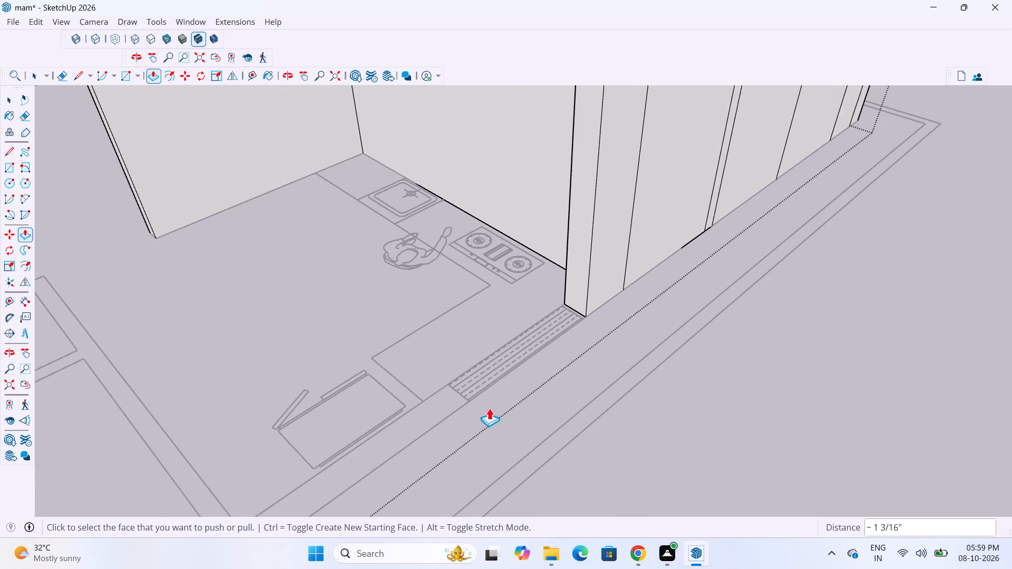
scroll(583, 288, "up", 7)
scroll(547, 319, "up", 4)
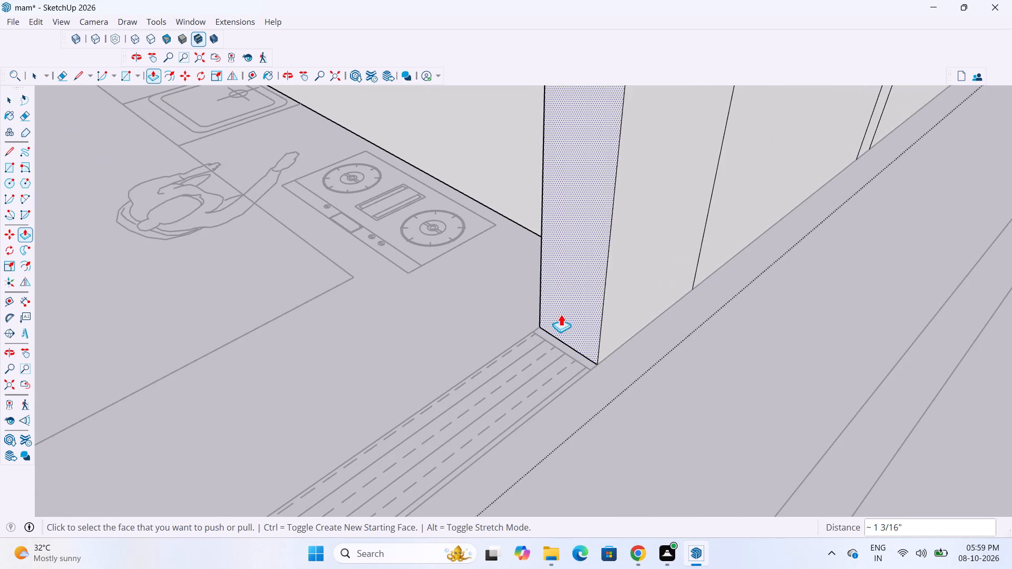
left_click(575, 279)
scroll(541, 273, "down", 9)
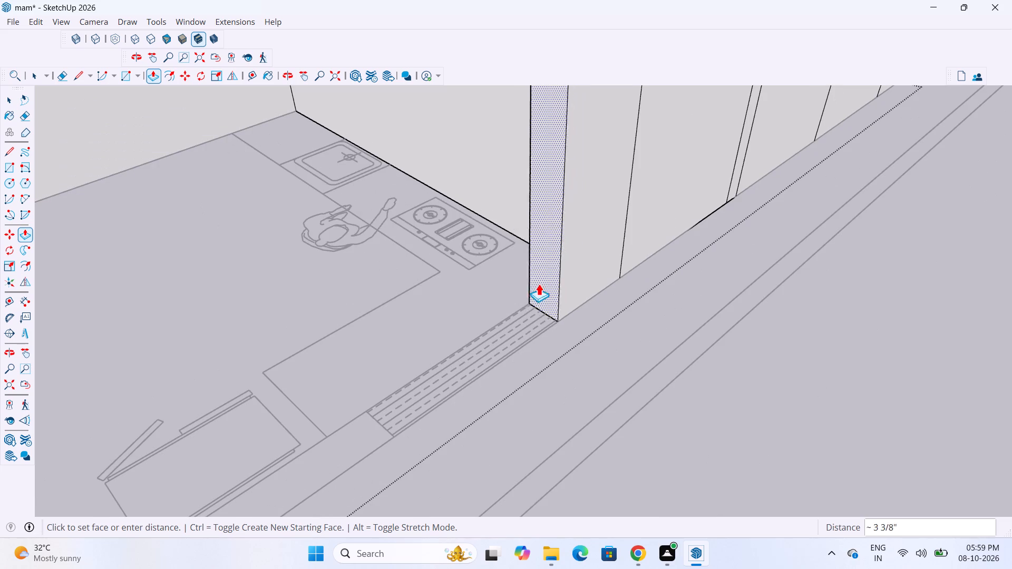
scroll(481, 380, "down", 8)
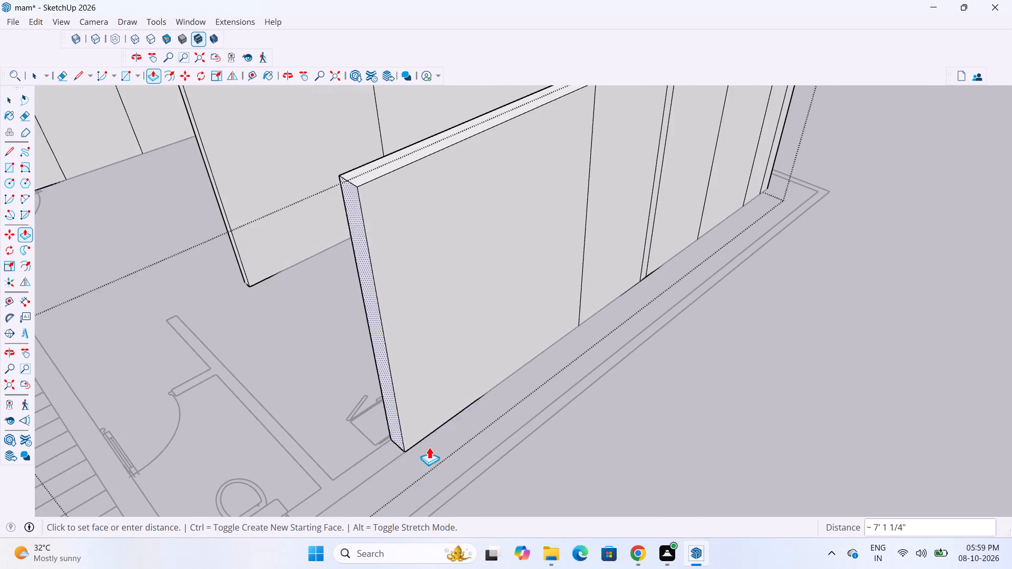
scroll(451, 416, "up", 8)
middle_click_drag(528, 338, 888, 265)
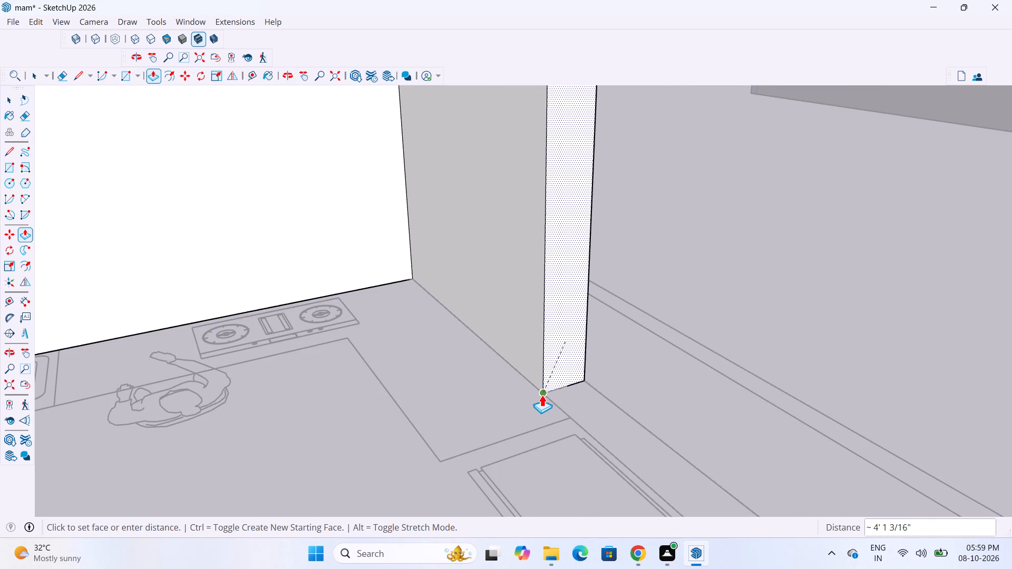
left_click(542, 395)
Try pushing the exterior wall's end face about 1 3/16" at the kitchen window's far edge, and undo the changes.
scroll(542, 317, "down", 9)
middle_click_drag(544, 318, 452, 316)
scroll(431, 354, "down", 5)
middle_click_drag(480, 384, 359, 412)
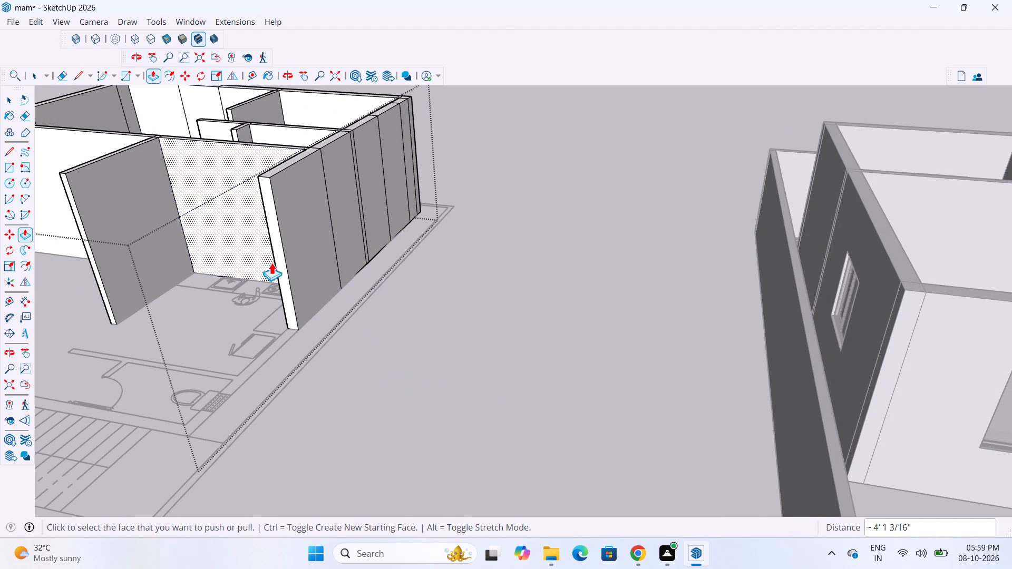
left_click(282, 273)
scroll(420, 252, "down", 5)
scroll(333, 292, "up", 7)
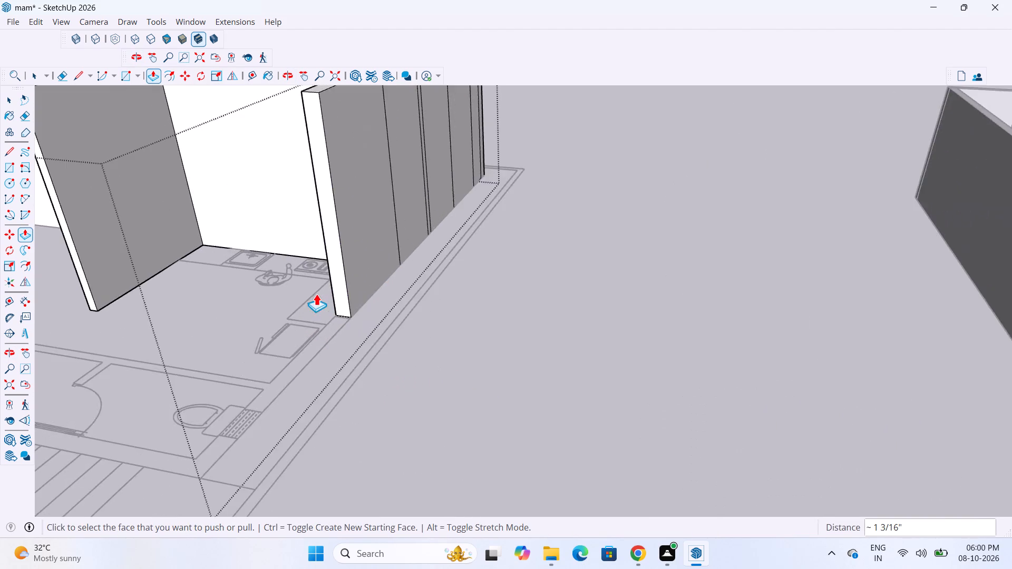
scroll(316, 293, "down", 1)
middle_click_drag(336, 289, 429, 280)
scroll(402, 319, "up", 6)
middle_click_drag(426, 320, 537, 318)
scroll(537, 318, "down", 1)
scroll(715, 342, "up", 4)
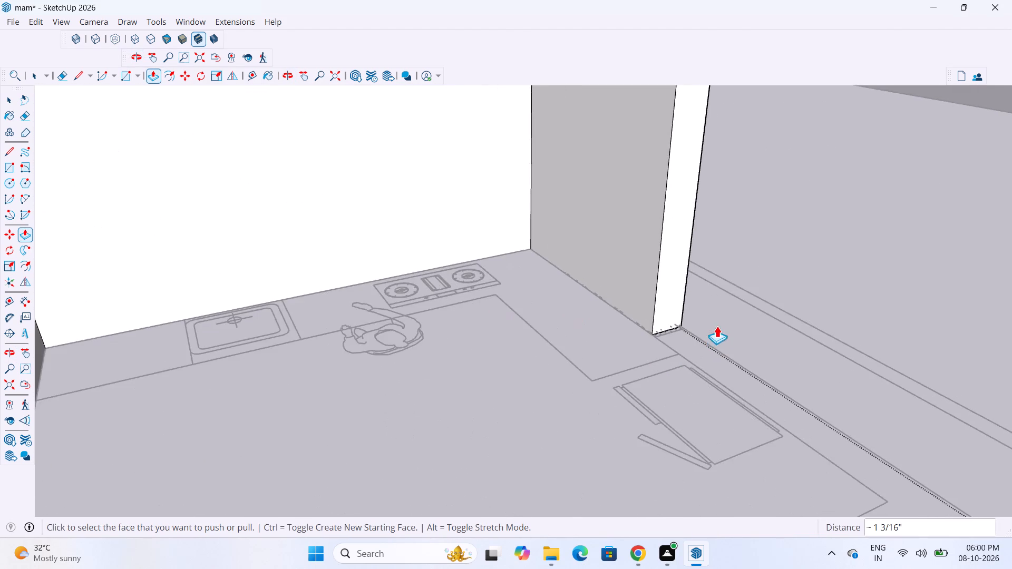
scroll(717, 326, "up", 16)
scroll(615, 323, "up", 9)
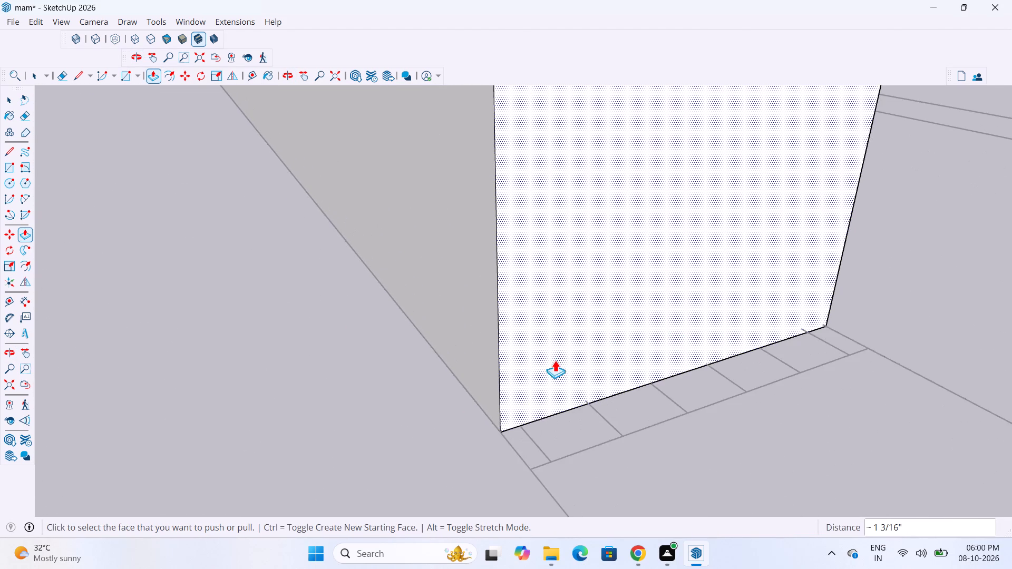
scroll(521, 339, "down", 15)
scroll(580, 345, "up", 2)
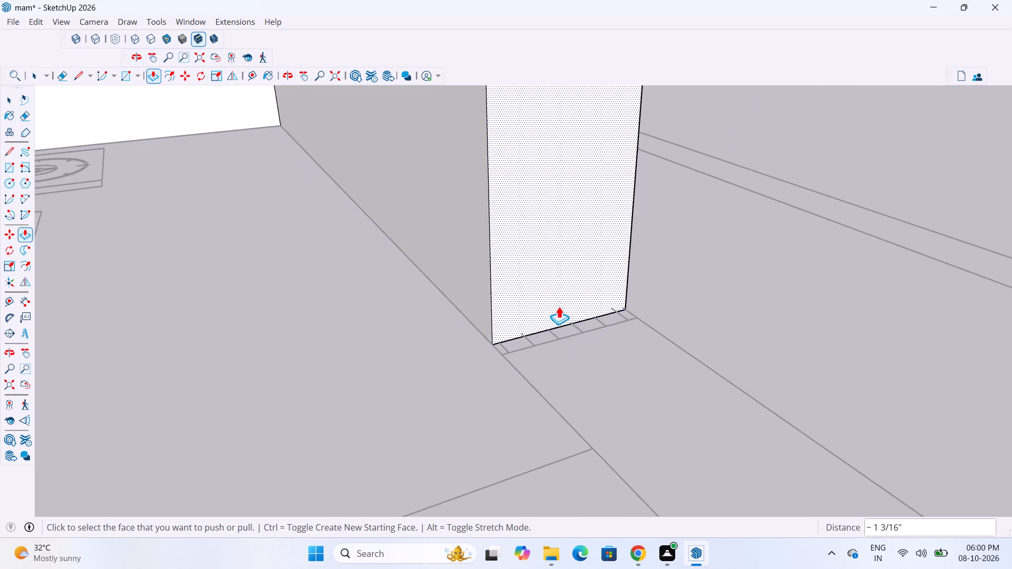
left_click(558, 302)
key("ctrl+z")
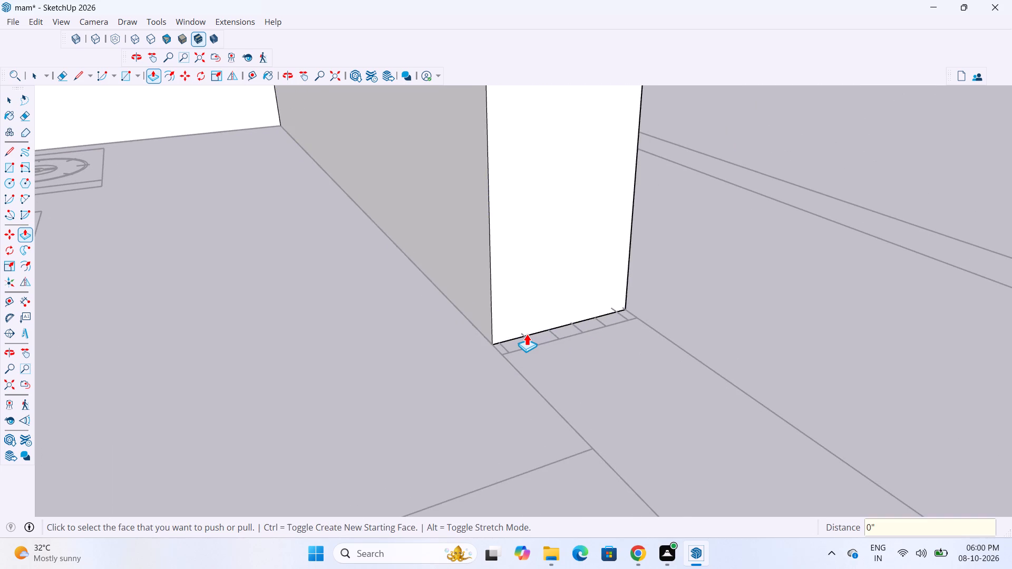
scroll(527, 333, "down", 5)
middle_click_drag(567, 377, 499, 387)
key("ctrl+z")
Pull a new exterior wall section about 6' 11 7/16" from the kitchen window's far edge to the toilet window's near edge.
scroll(484, 390, "down", 6)
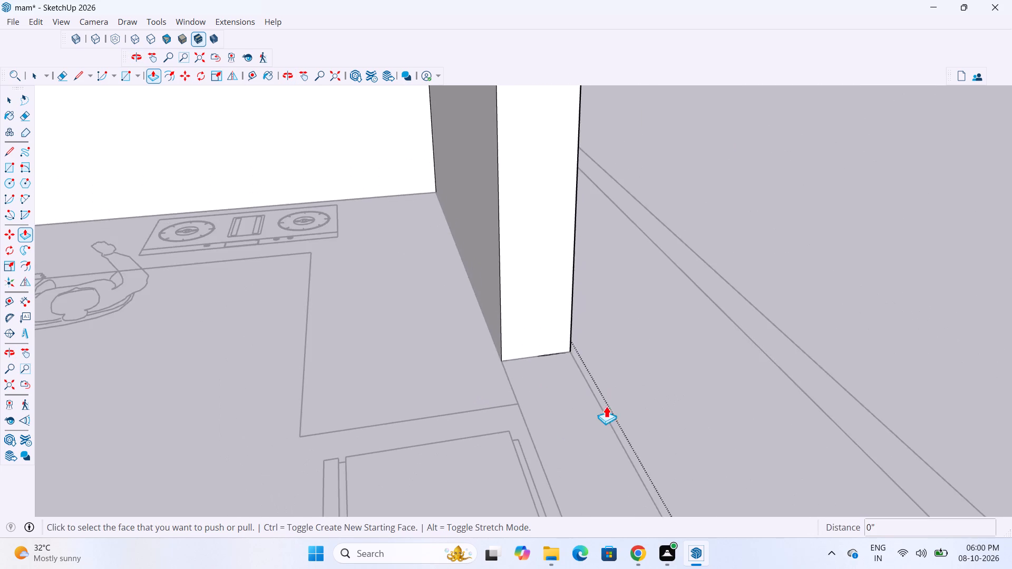
middle_click_drag(585, 395, 450, 378)
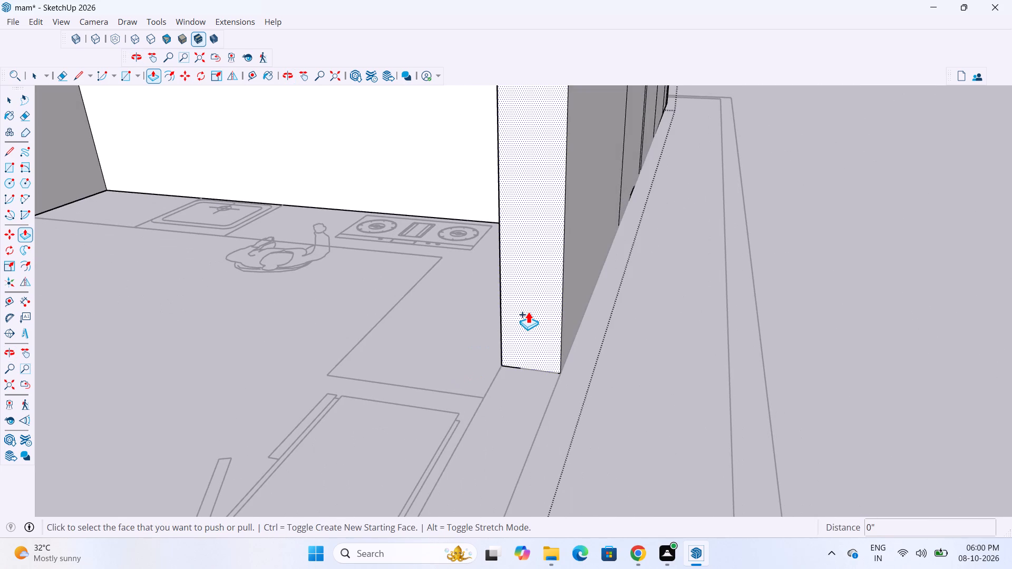
left_click(528, 311)
scroll(514, 333, "down", 9)
scroll(557, 312, "down", 5)
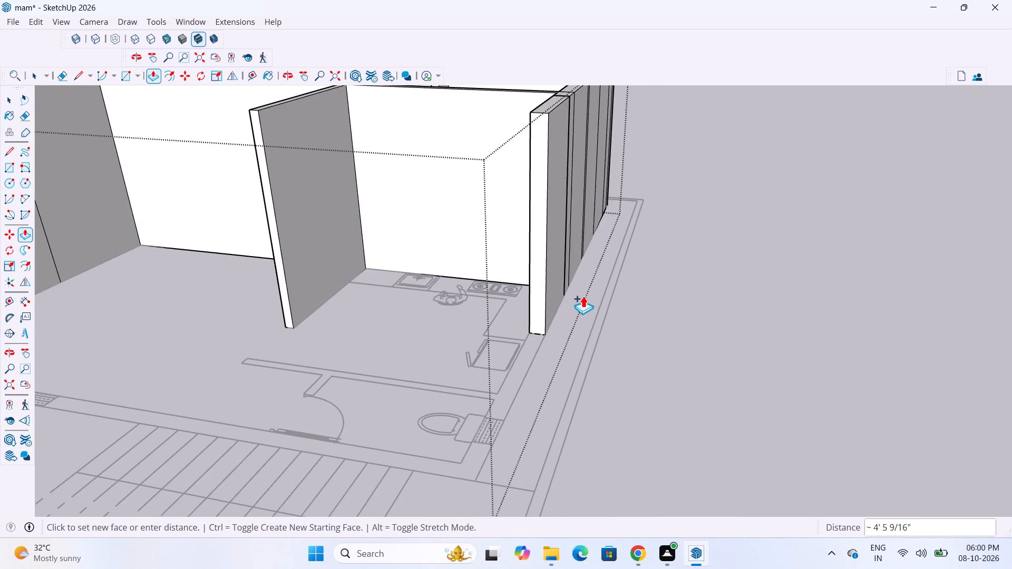
scroll(514, 402, "up", 4)
middle_click_drag(544, 389, 720, 357)
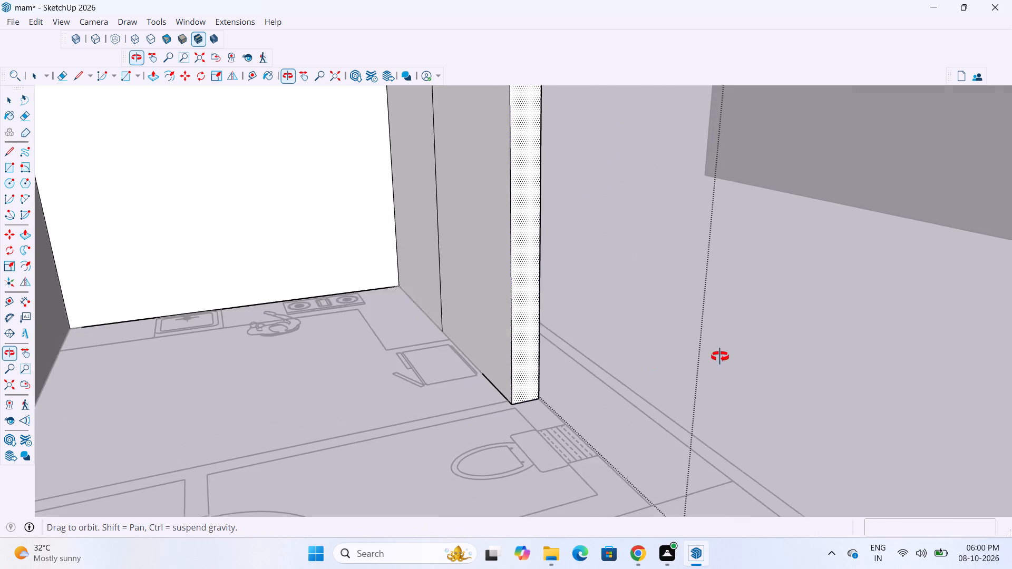
middle_click_drag(720, 357, 690, 348)
scroll(580, 364, "down", 10)
middle_click_drag(582, 381, 605, 406)
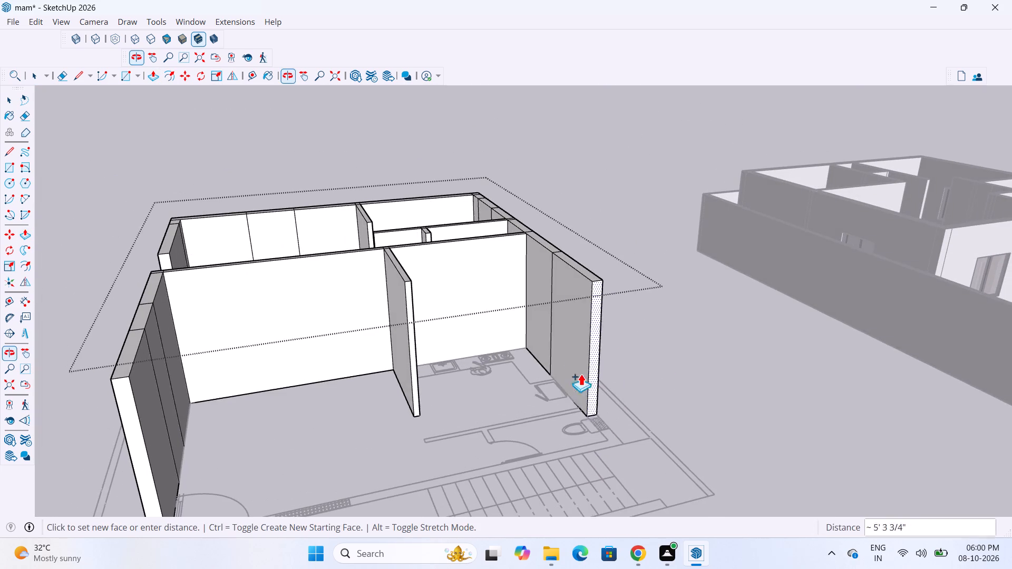
scroll(582, 408, "up", 4)
scroll(576, 381, "down", 5)
middle_click_drag(650, 392, 627, 381)
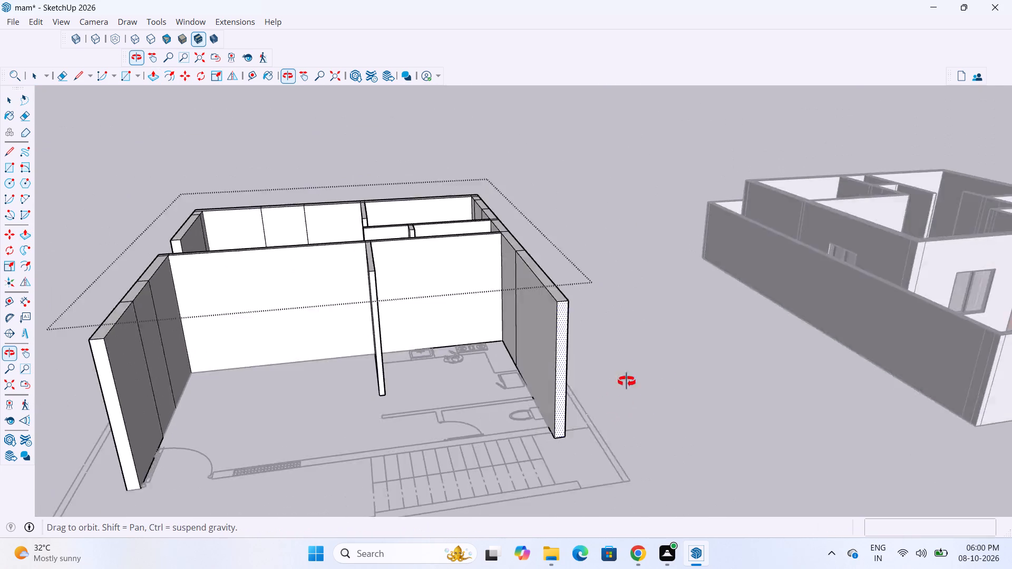
middle_click_drag(627, 381, 644, 361)
scroll(577, 400, "up", 8)
middle_click_drag(580, 351, 615, 403)
scroll(586, 392, "down", 5)
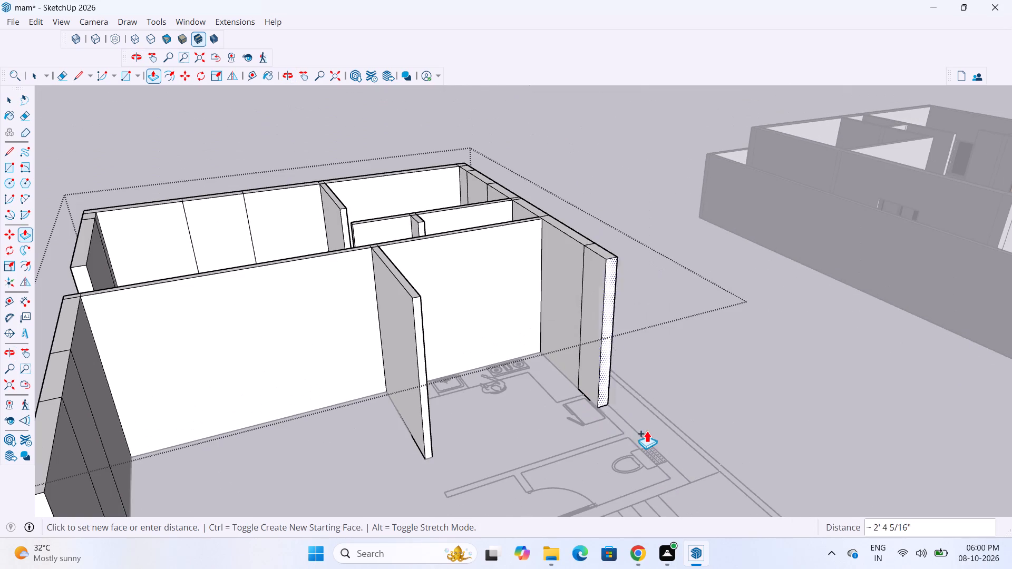
scroll(660, 455, "up", 9)
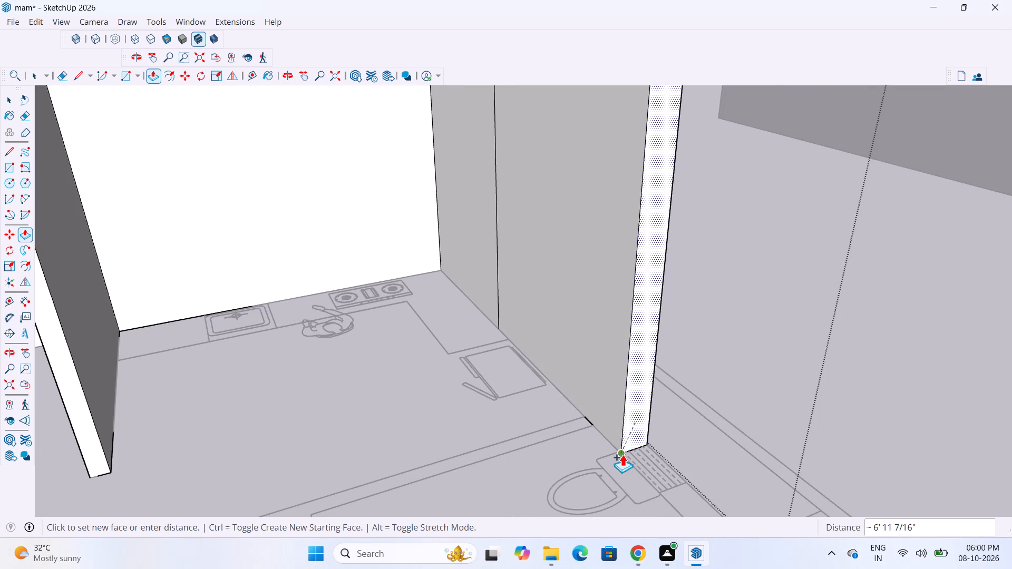
left_click(622, 454)
Continue the exterior wall past the toilet window to the front wall's outer corner in sections of about 1' 6", 1' 3" and 9".
scroll(612, 379, "down", 9)
left_click(629, 384)
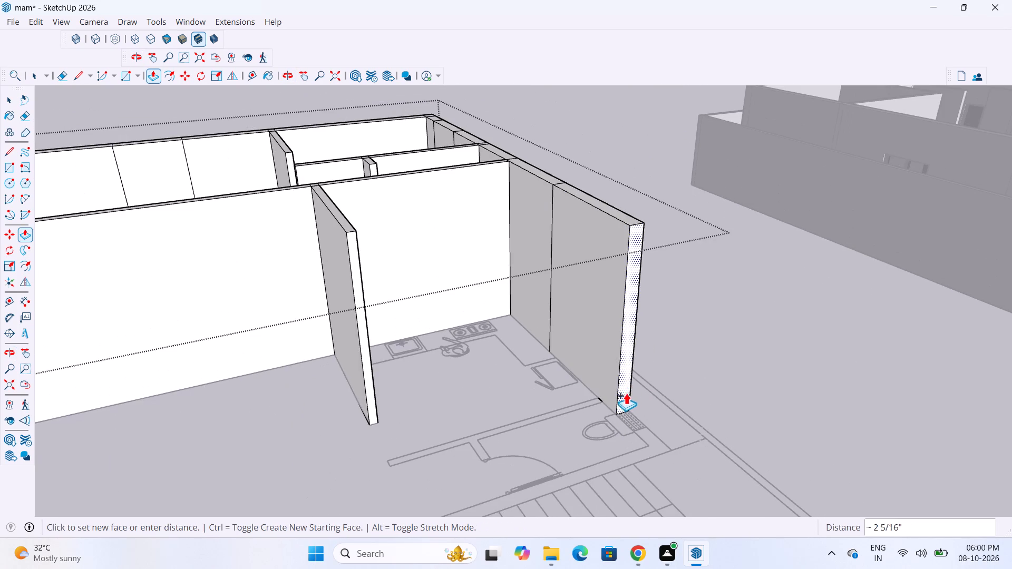
left_click(638, 433)
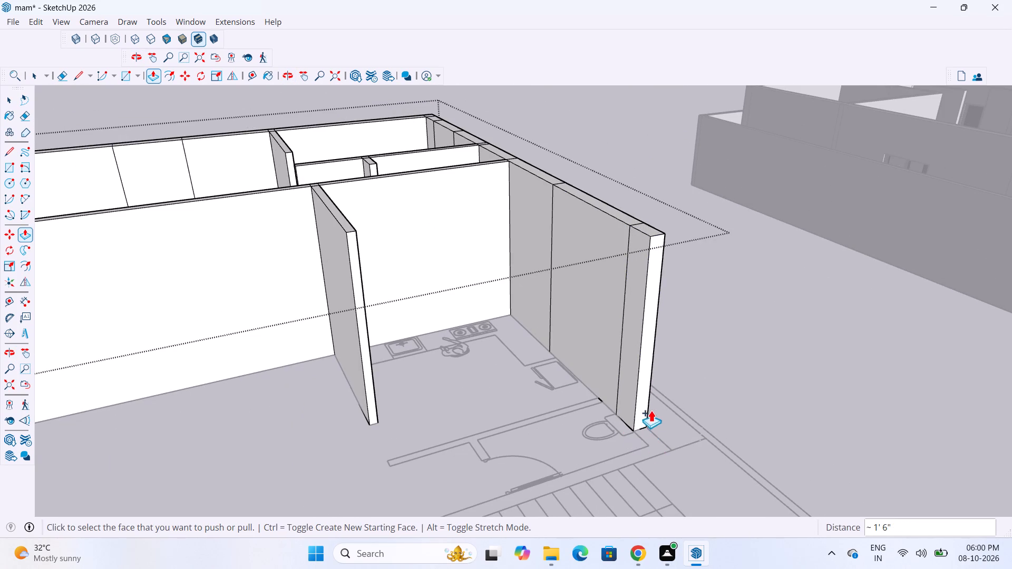
left_click(645, 404)
left_click(644, 446)
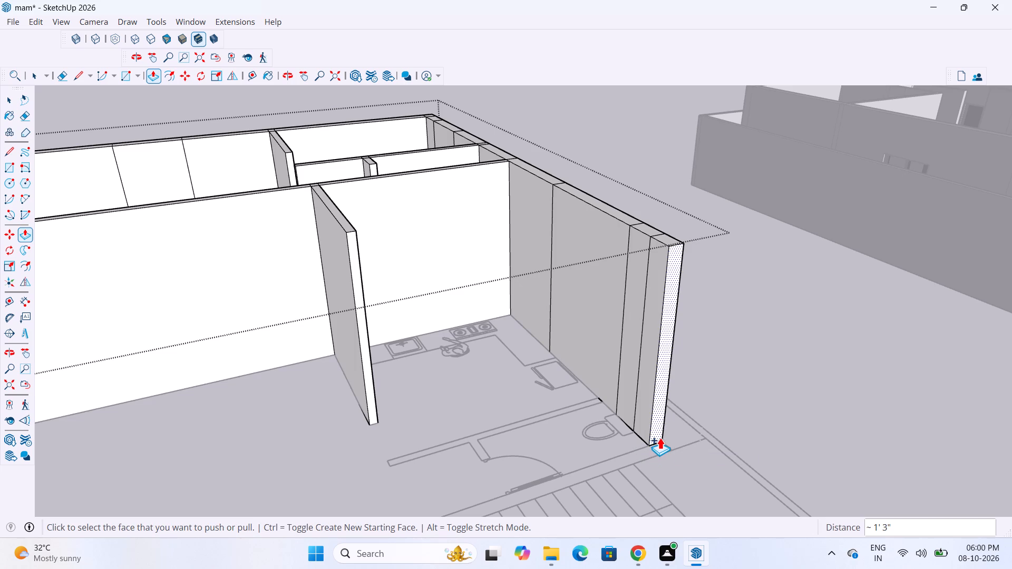
left_click(661, 428)
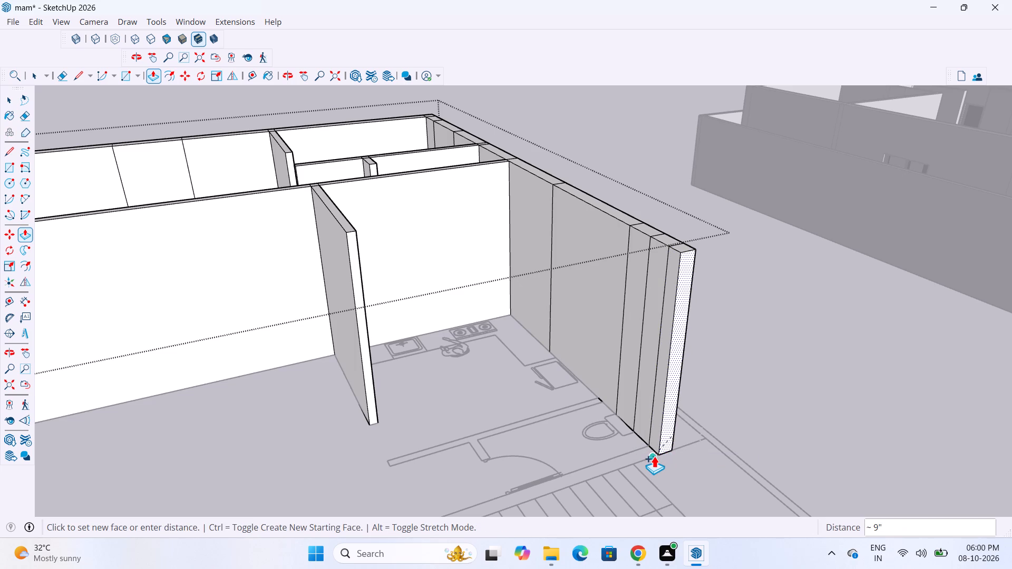
left_click(654, 456)
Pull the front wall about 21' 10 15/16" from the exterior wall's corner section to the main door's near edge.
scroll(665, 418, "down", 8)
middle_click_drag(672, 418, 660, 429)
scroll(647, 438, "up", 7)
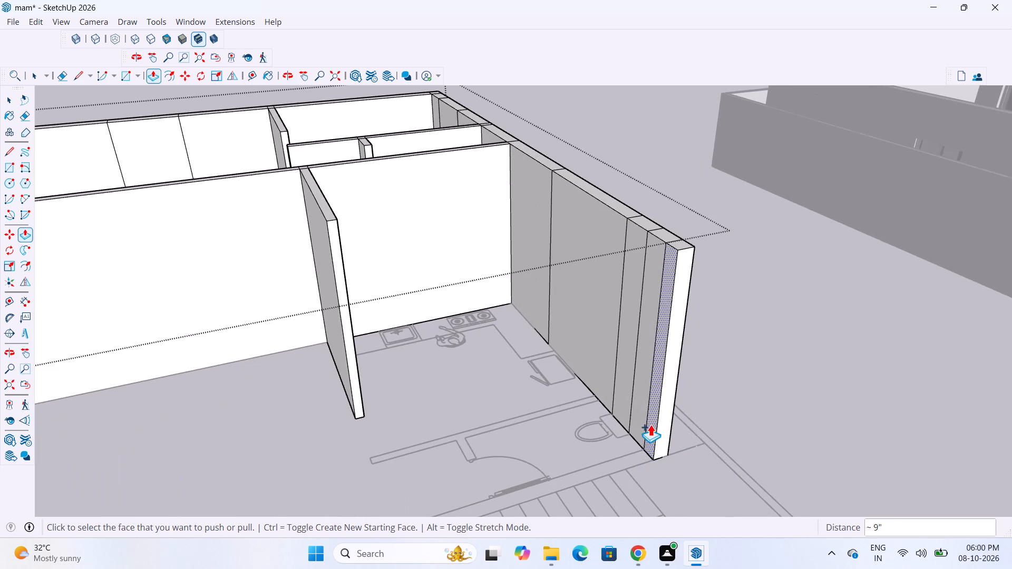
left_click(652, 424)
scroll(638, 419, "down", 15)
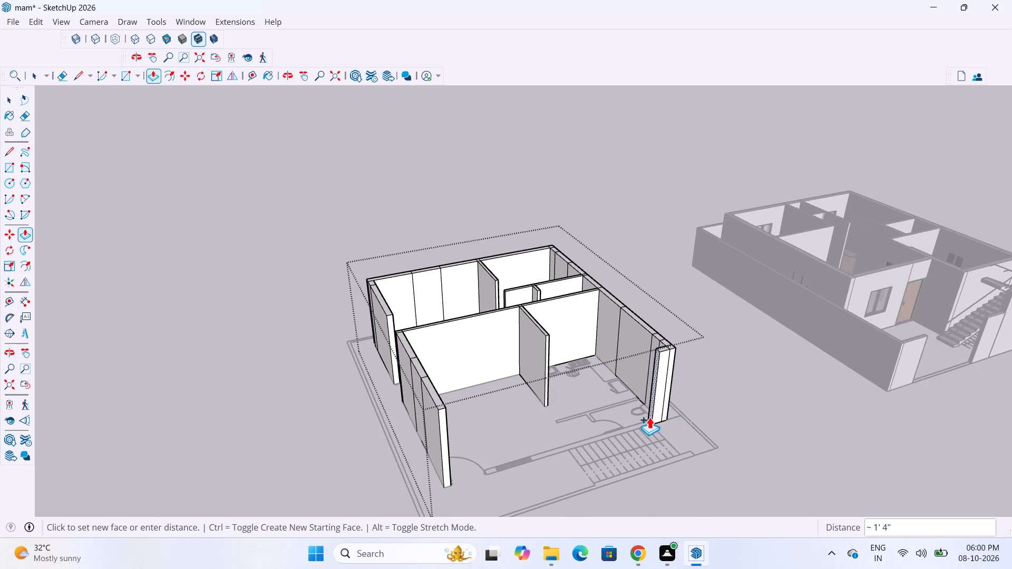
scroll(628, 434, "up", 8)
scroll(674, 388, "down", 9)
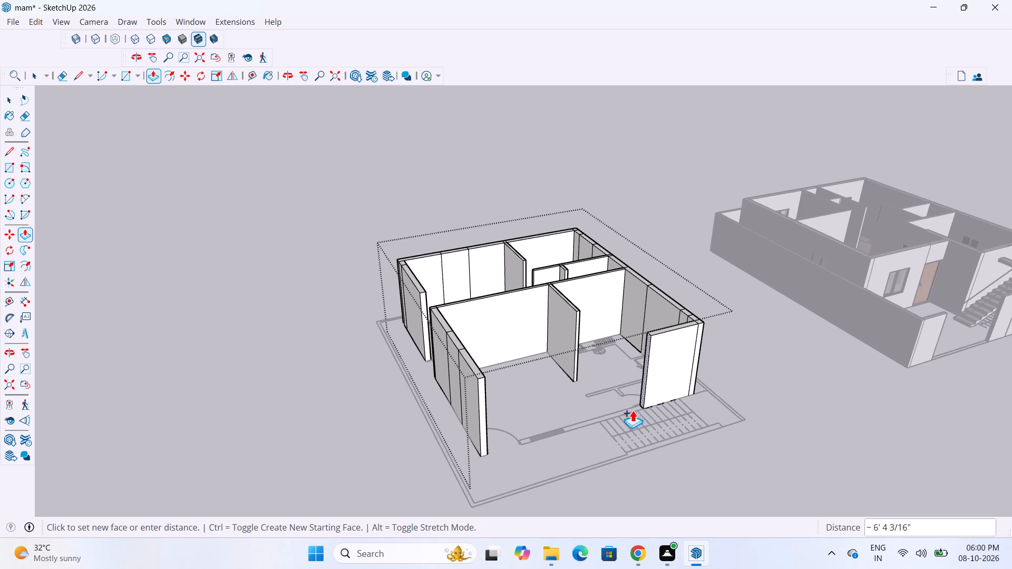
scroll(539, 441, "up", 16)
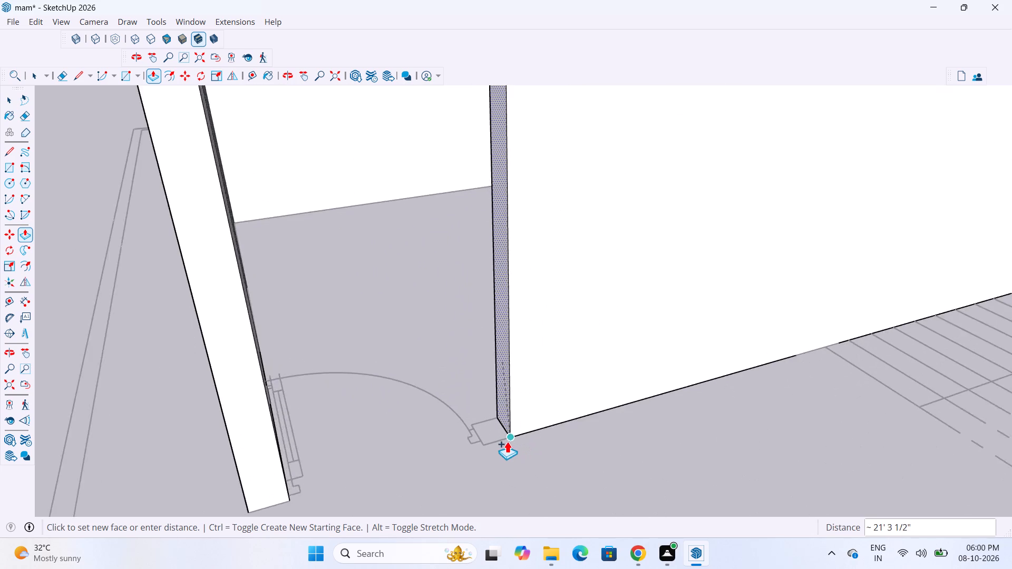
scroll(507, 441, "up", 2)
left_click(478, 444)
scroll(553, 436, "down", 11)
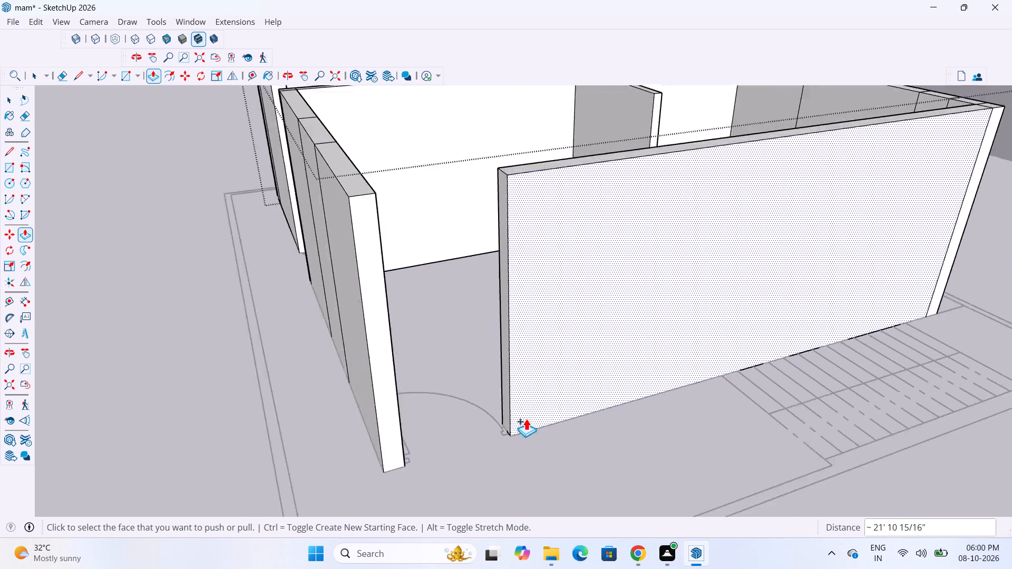
Examine the modelled walls against the floor plan around the kitchen, toilet and stairs.
scroll(526, 418, "down", 2)
middle_click_drag(722, 353, 450, 395)
scroll(667, 387, "down", 4)
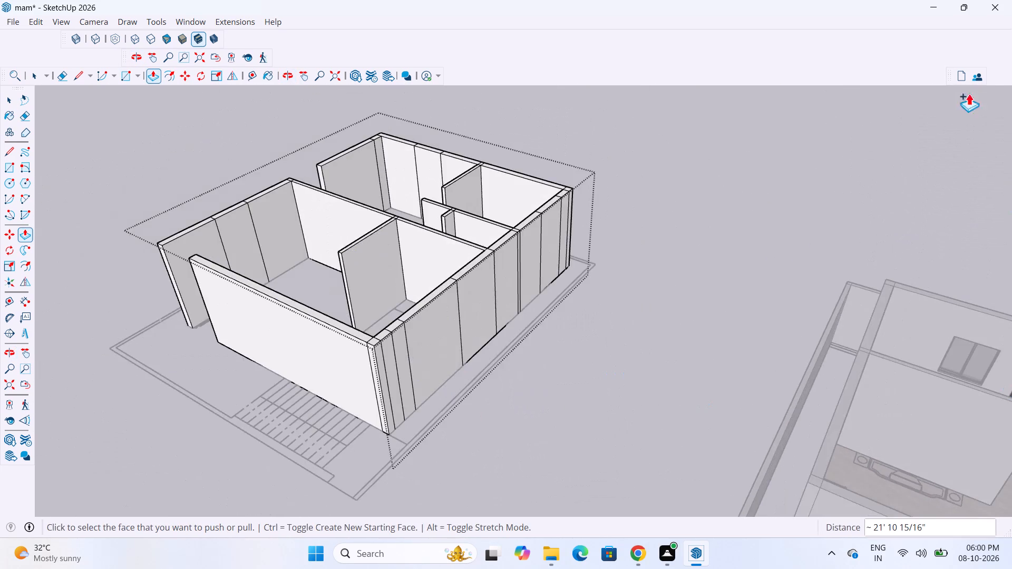
scroll(820, 136, "down", 4)
middle_click_drag(589, 304, 774, 434)
scroll(303, 341, "up", 3)
scroll(446, 315, "down", 4)
scroll(528, 328, "up", 2)
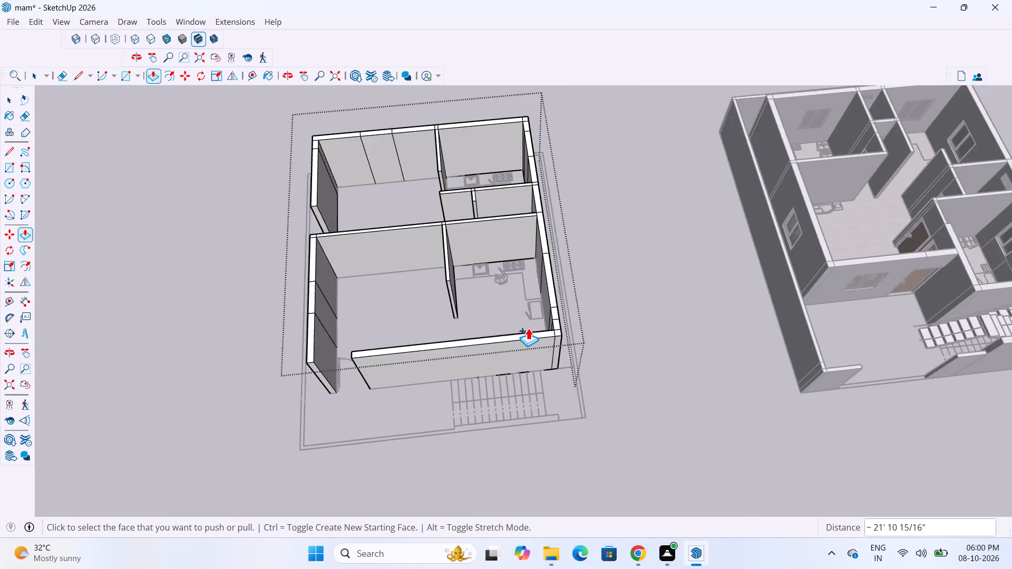
scroll(528, 328, "up", 6)
middle_click_drag(577, 320, 819, 306)
scroll(608, 306, "up", 10)
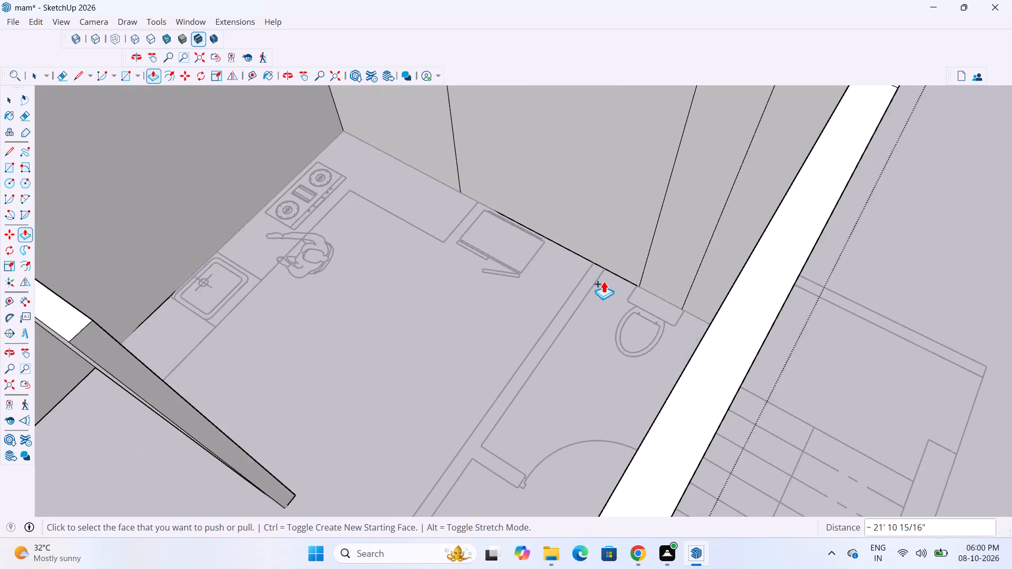
scroll(604, 281, "up", 8)
scroll(567, 269, "down", 11)
scroll(668, 213, "down", 3)
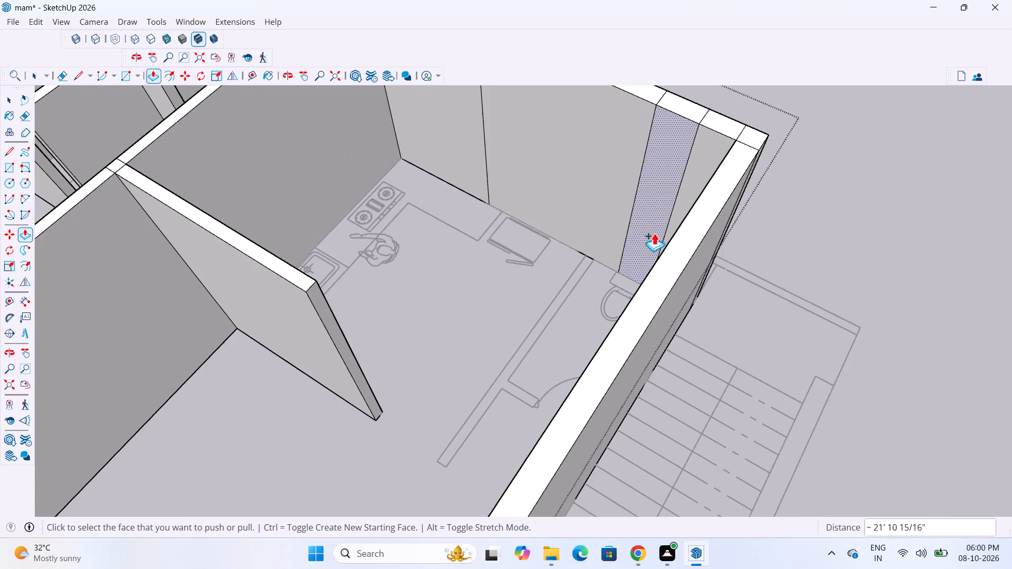
scroll(654, 233, "down", 6)
scroll(619, 254, "up", 12)
scroll(623, 308, "down", 9)
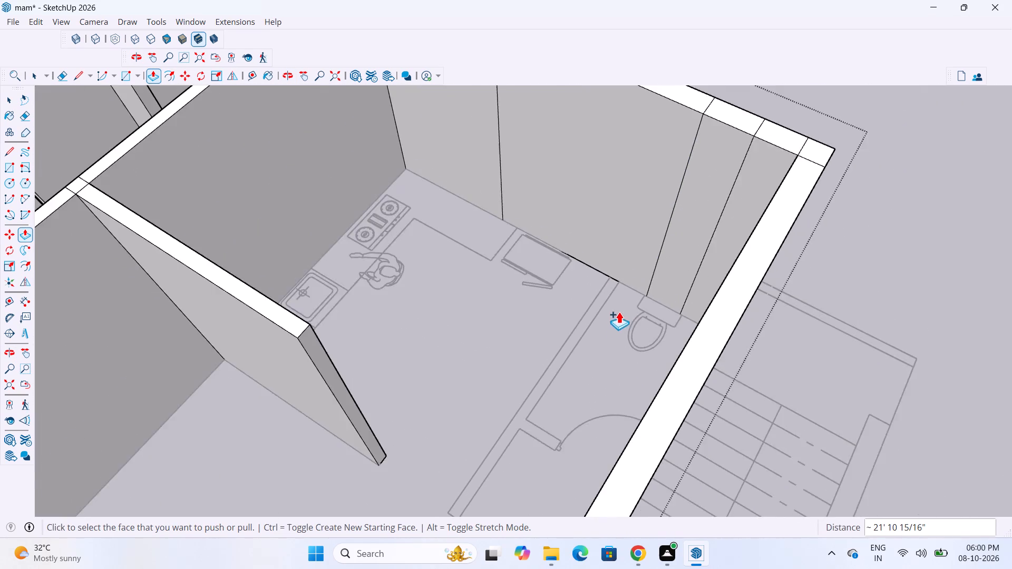
scroll(619, 311, "down", 4)
scroll(647, 218, "down", 10)
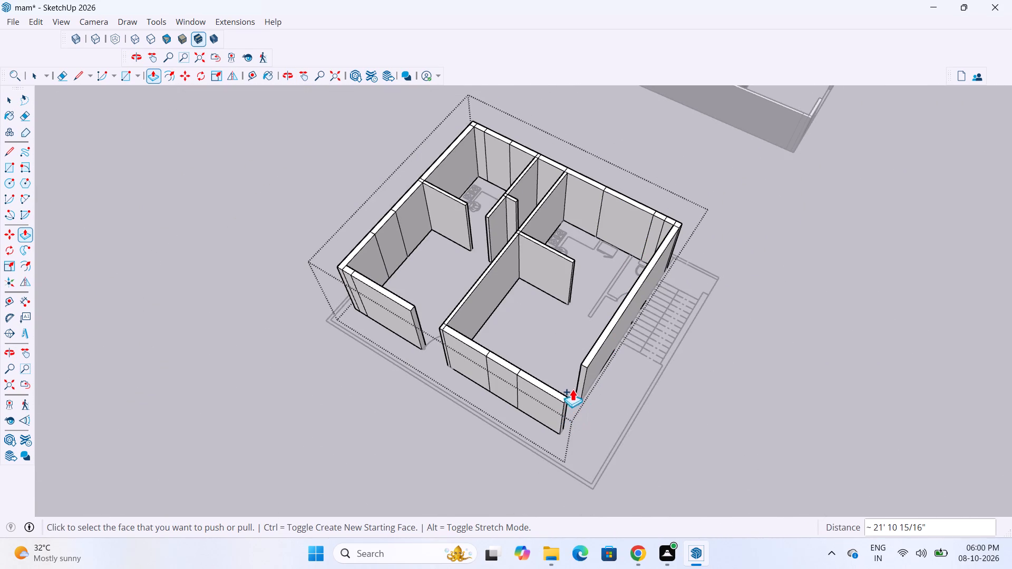
Undo the front wall and the exterior wall sections beyond the kitchen window's far edge.
key("ctrl+z")
key("ctrl+z")
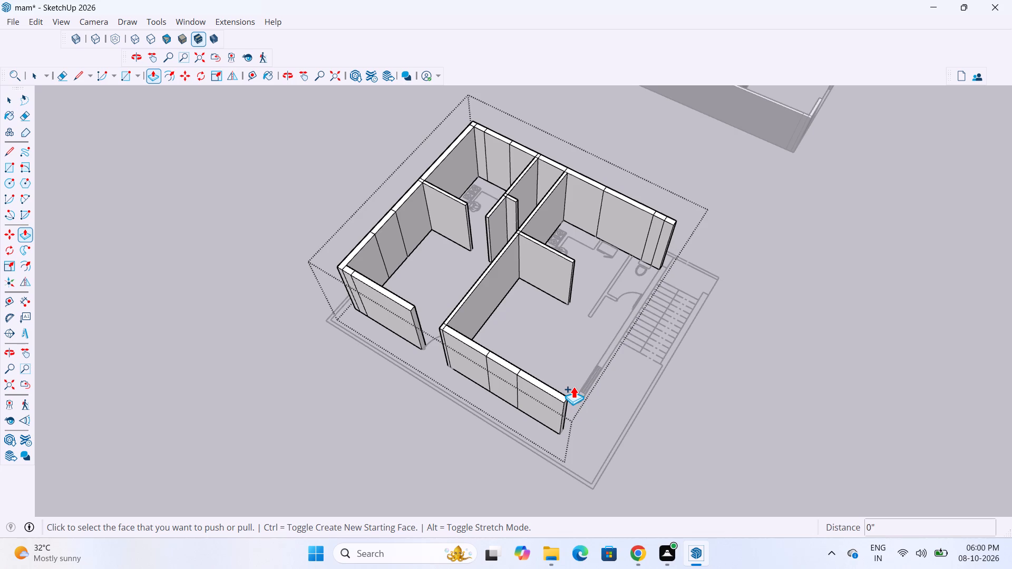
key("ctrl+z")
scroll(681, 232, "up", 6)
key("ctrl+z")
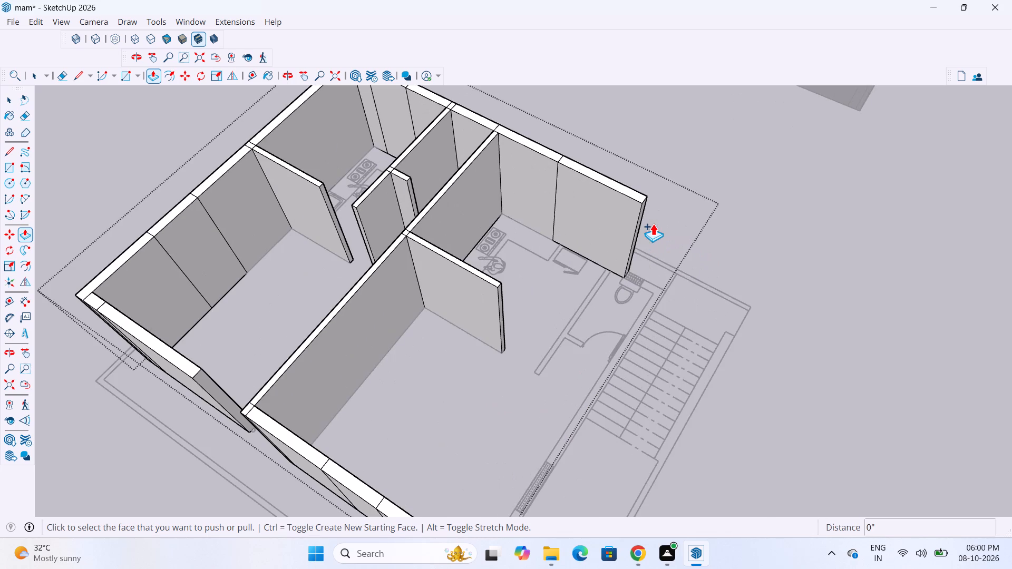
key("ctrl+z")
Extend the exterior wall about 5' 3 7/16" to the kitchen-toilet partition, and add a section about 5" across the partition's thickness.
scroll(569, 262, "up", 4)
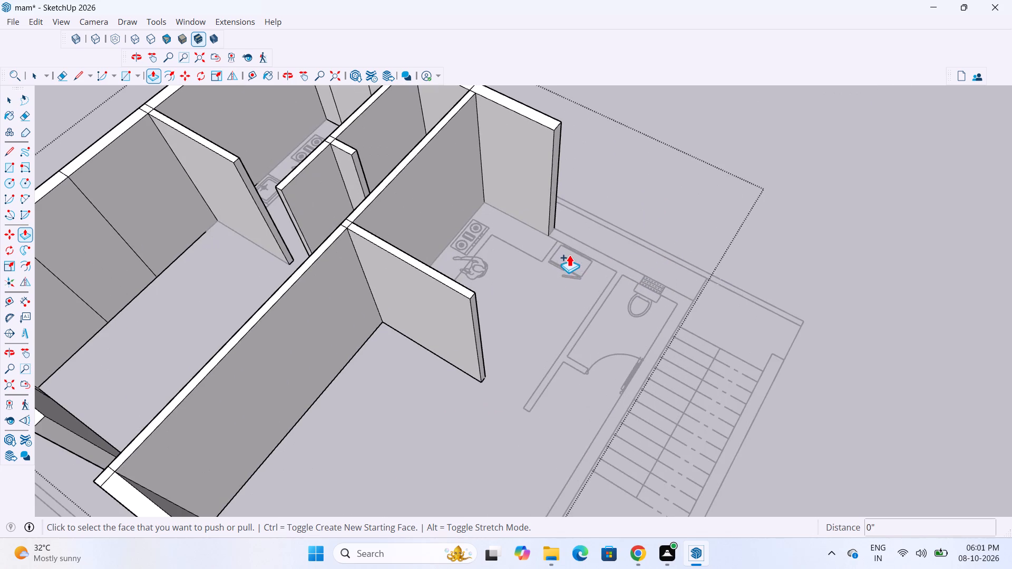
scroll(553, 199, "up", 3)
left_click(552, 196)
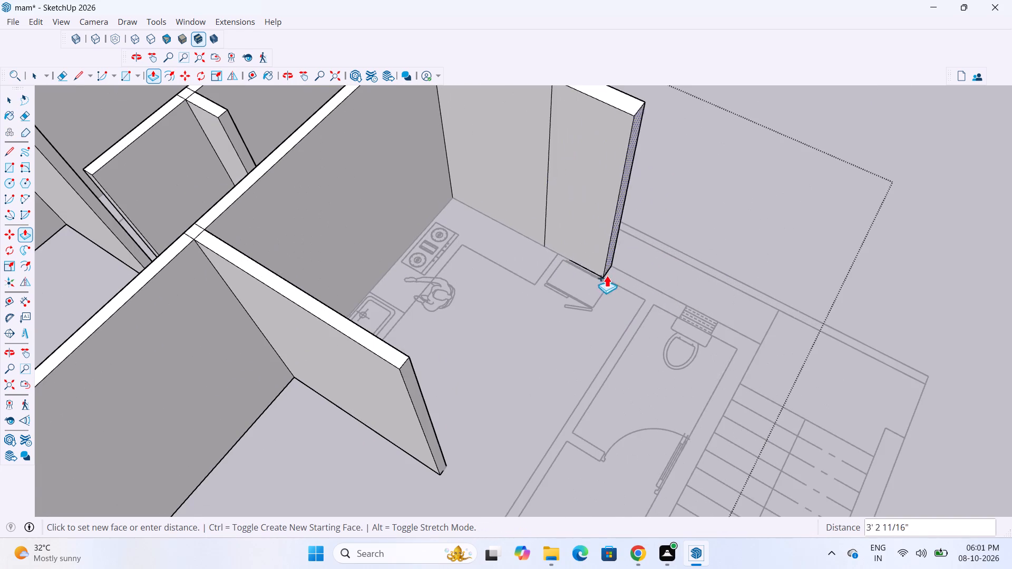
left_click(642, 300)
scroll(655, 309, "up", 6)
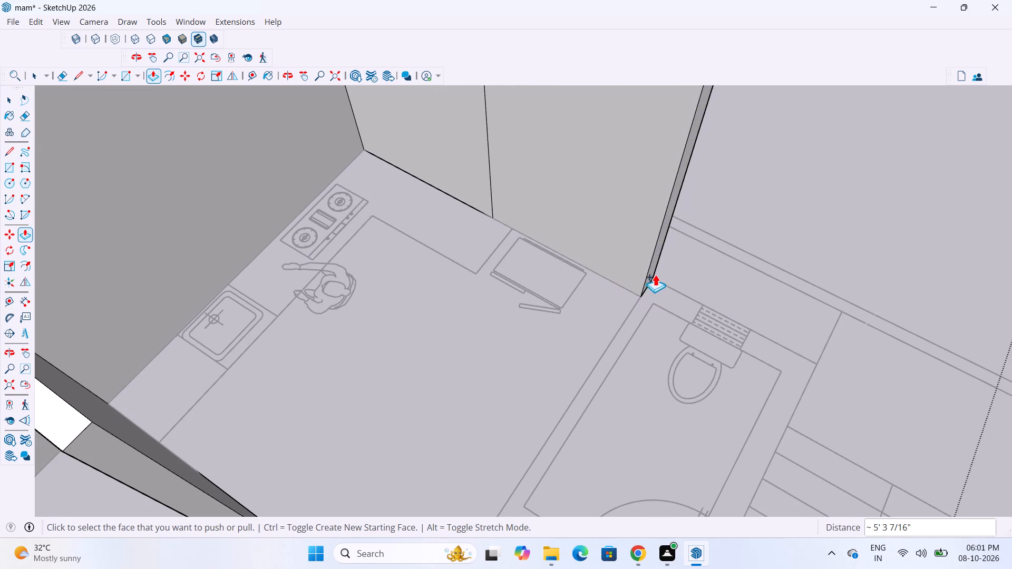
left_click(654, 269)
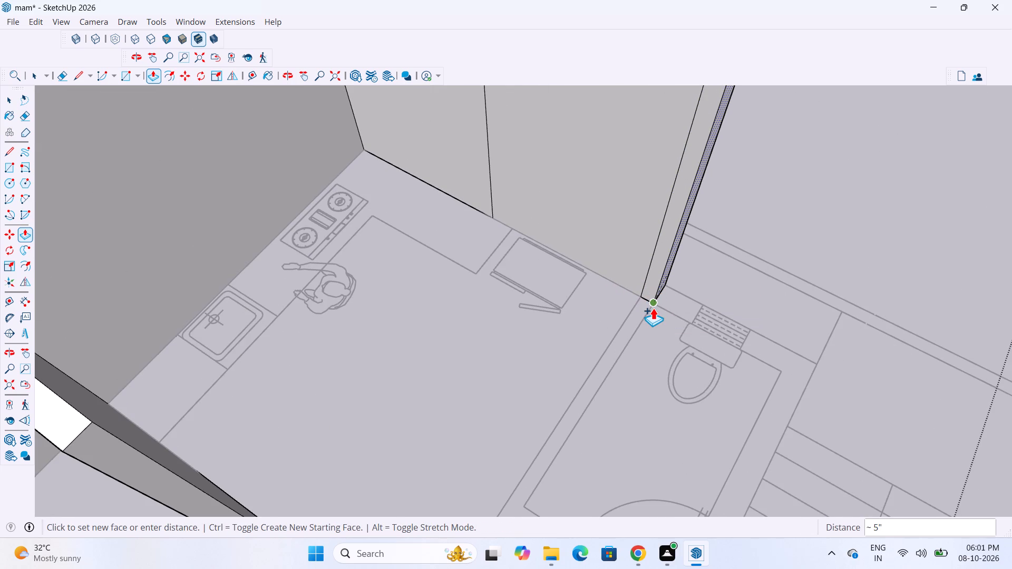
left_click(653, 308)
Pull the kitchen-toilet partition about 7' to the toilet's door wall, and add a section about 5" across that wall's thickness.
scroll(648, 292, "up", 2)
left_click(651, 284)
scroll(616, 309, "down", 8)
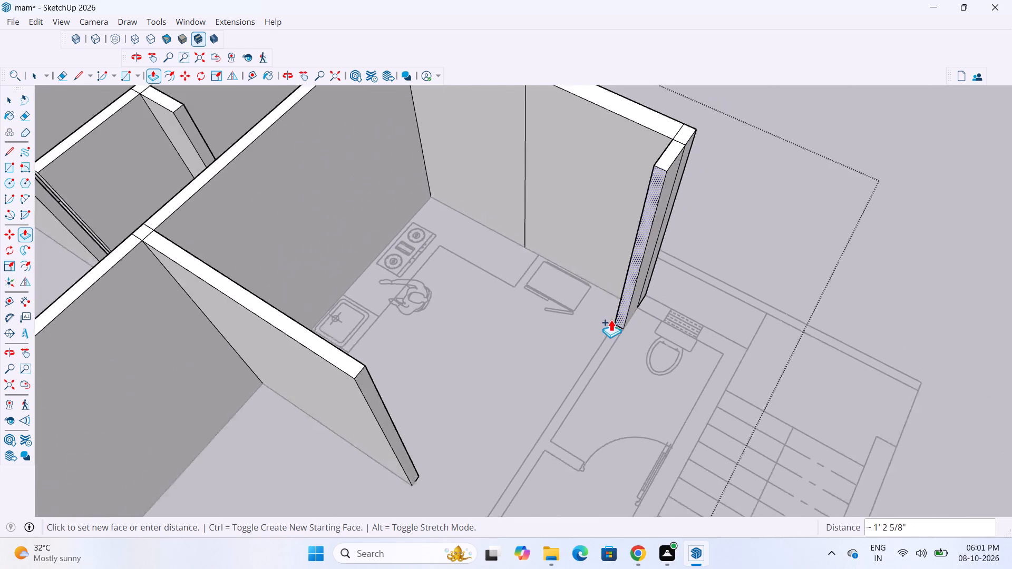
scroll(611, 319, "down", 7)
left_click(577, 397)
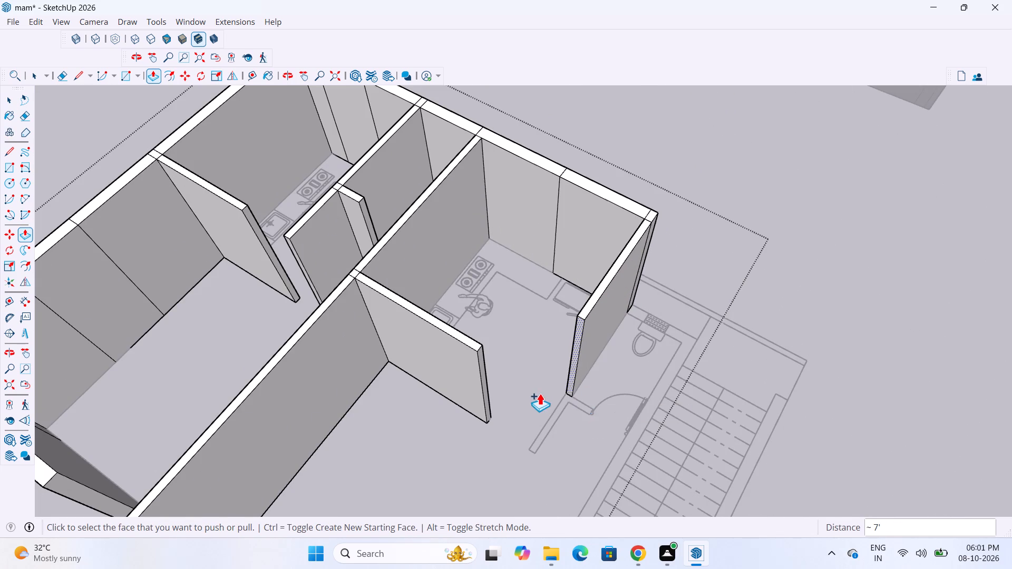
scroll(538, 393, "up", 13)
left_click(602, 384)
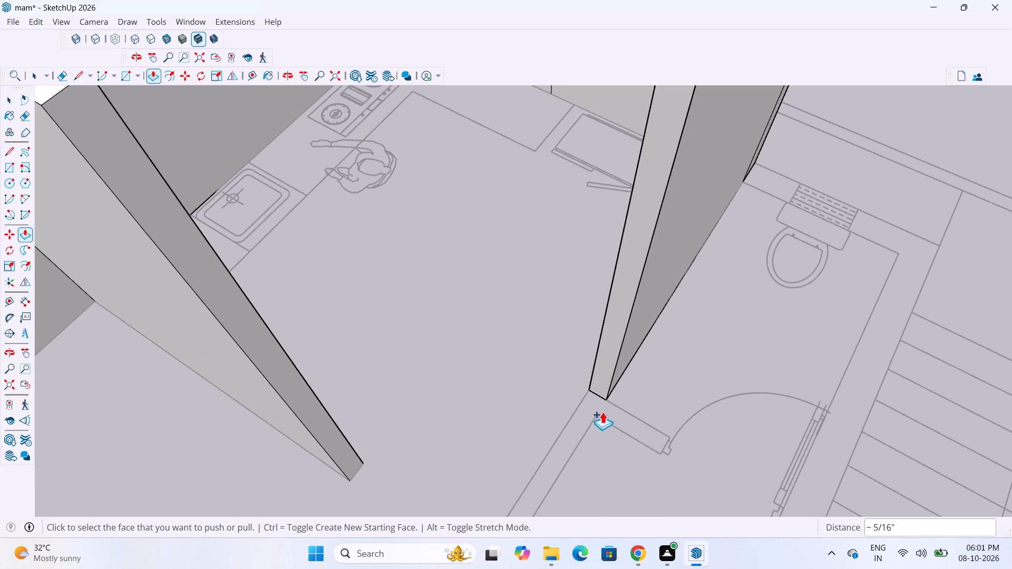
left_click(604, 379)
left_click(602, 416)
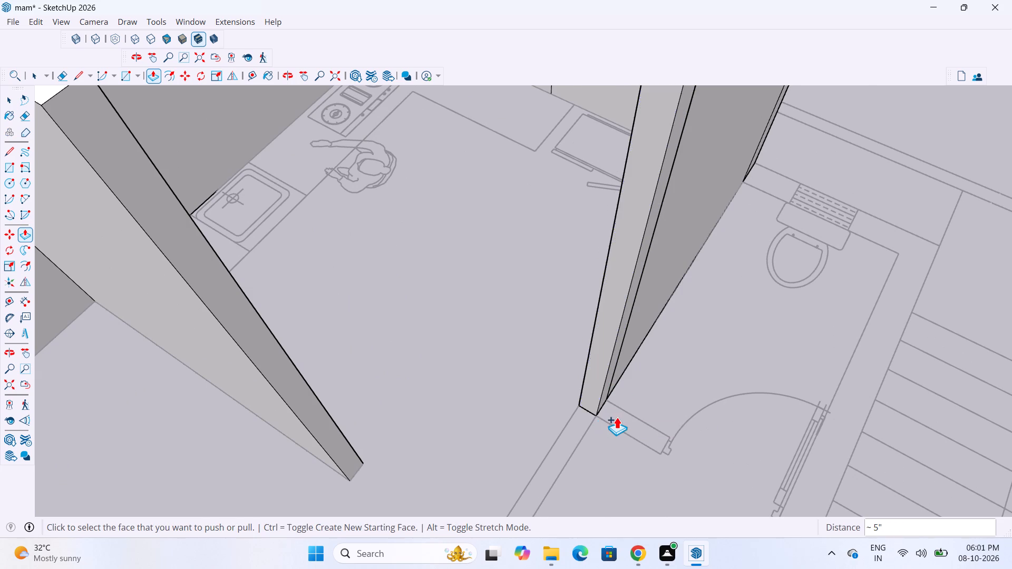
Pull the toilet's door wall about 1' 6" from the partition to the edge of the toilet door opening.
scroll(618, 413, "up", 3)
left_click(600, 396)
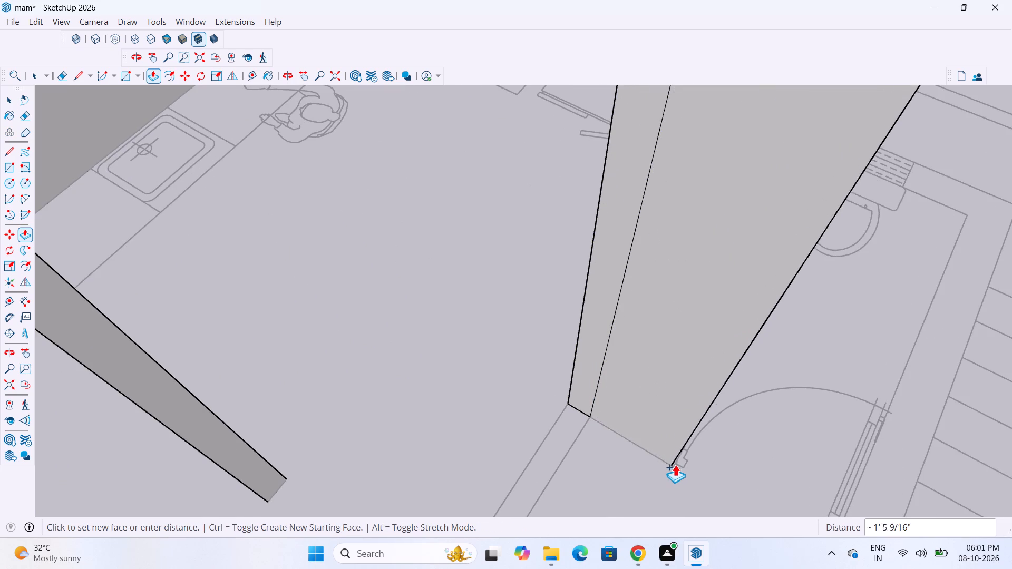
scroll(674, 465, "up", 3)
scroll(651, 434, "down", 1)
scroll(638, 418, "up", 1)
middle_click_drag(633, 410, 579, 328)
scroll(581, 385, "down", 5)
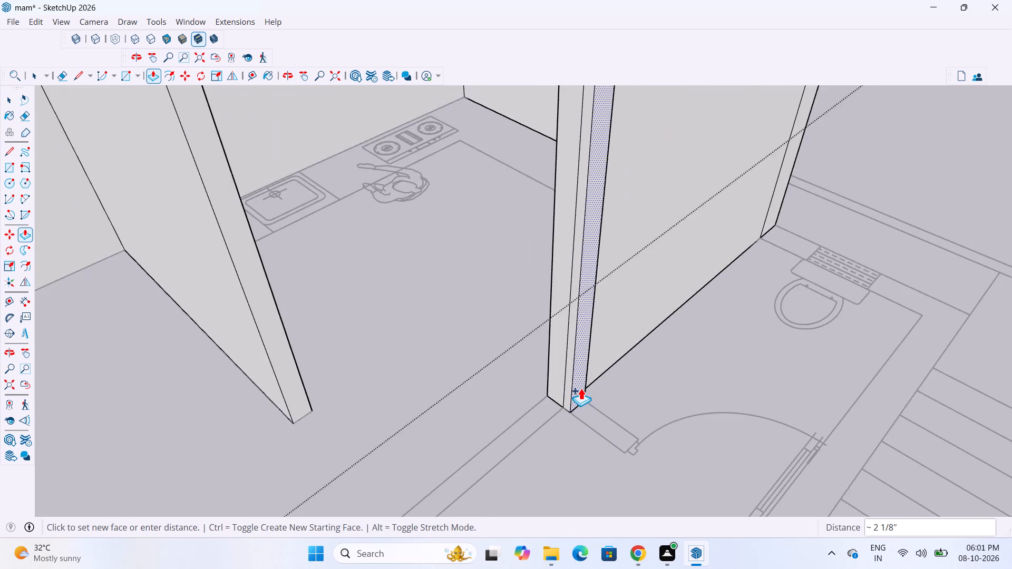
scroll(581, 388, "down", 4)
scroll(615, 437, "up", 7)
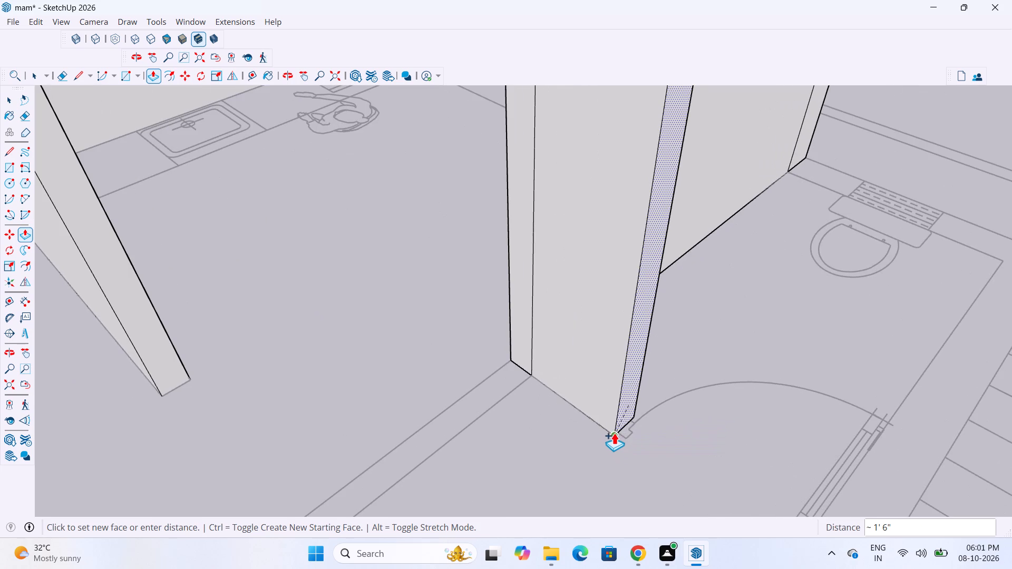
left_click(616, 434)
Extend the kitchen-toilet partition about 3' 10" past the toilet's door wall to its free end on the plan.
scroll(600, 328, "down", 8)
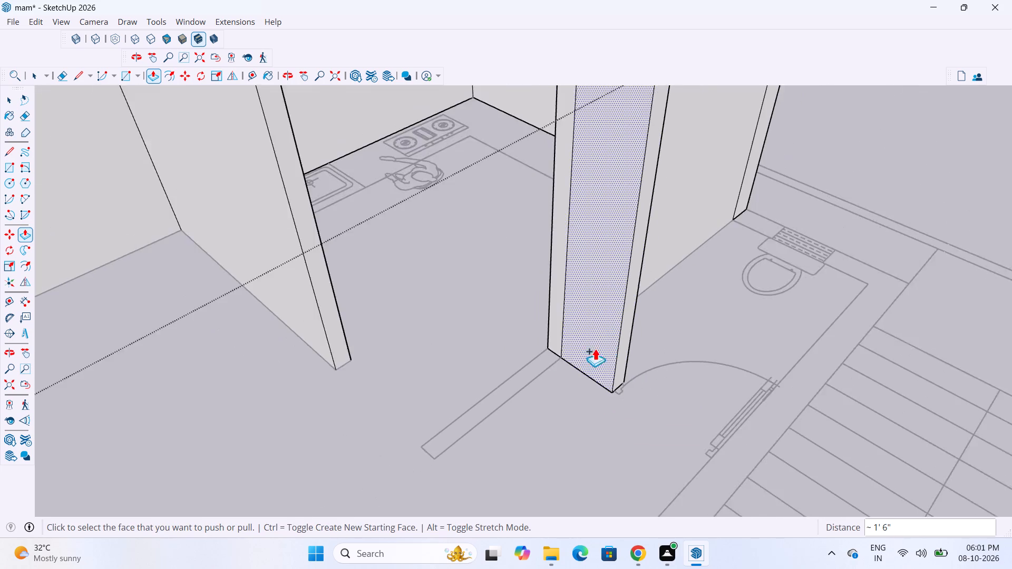
left_click(563, 331)
left_click(468, 437)
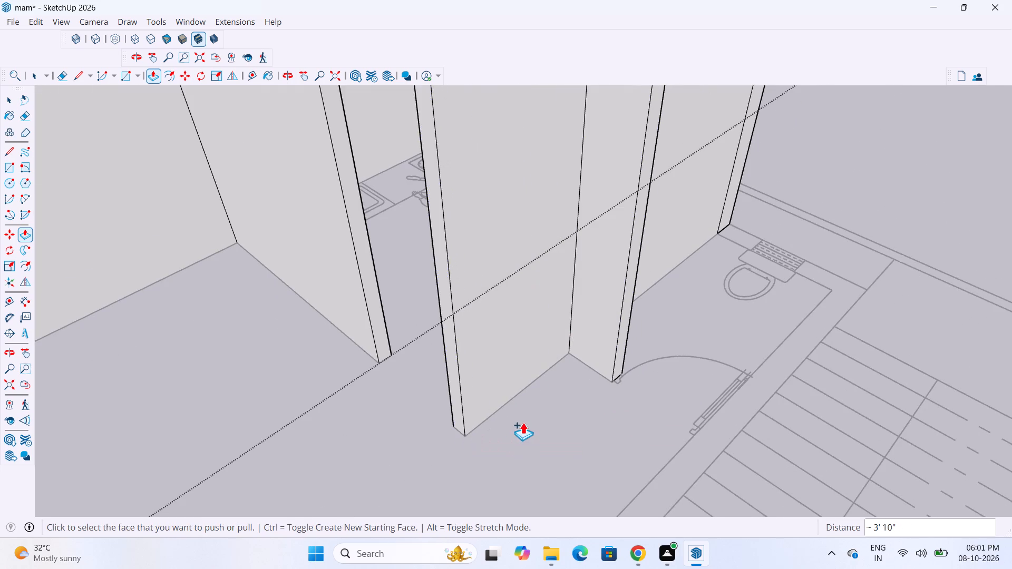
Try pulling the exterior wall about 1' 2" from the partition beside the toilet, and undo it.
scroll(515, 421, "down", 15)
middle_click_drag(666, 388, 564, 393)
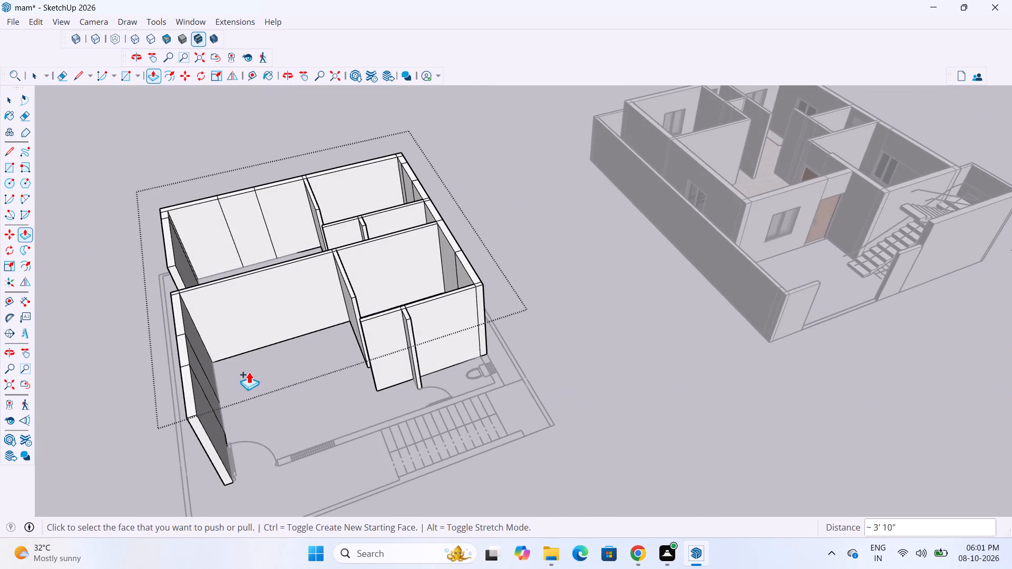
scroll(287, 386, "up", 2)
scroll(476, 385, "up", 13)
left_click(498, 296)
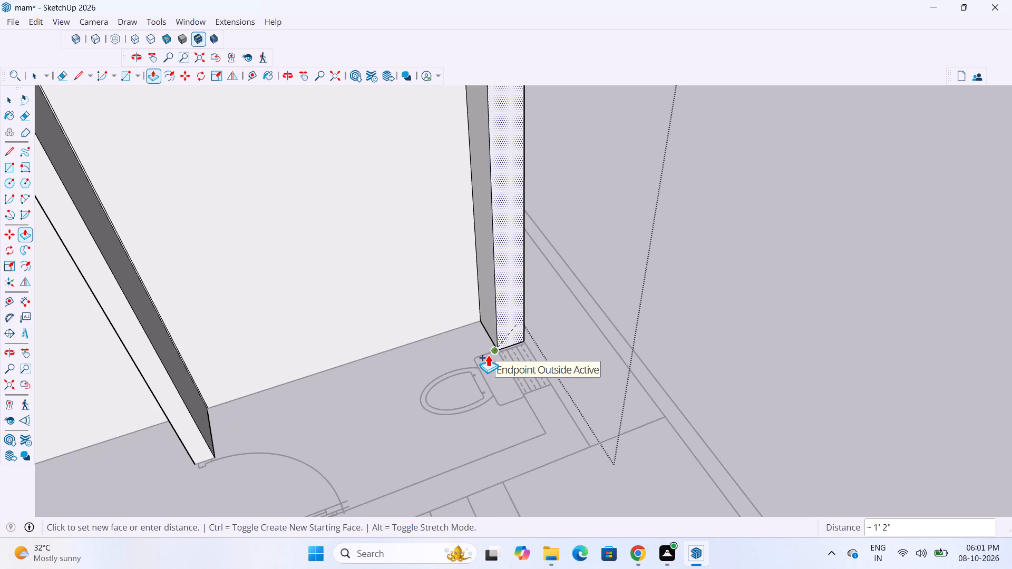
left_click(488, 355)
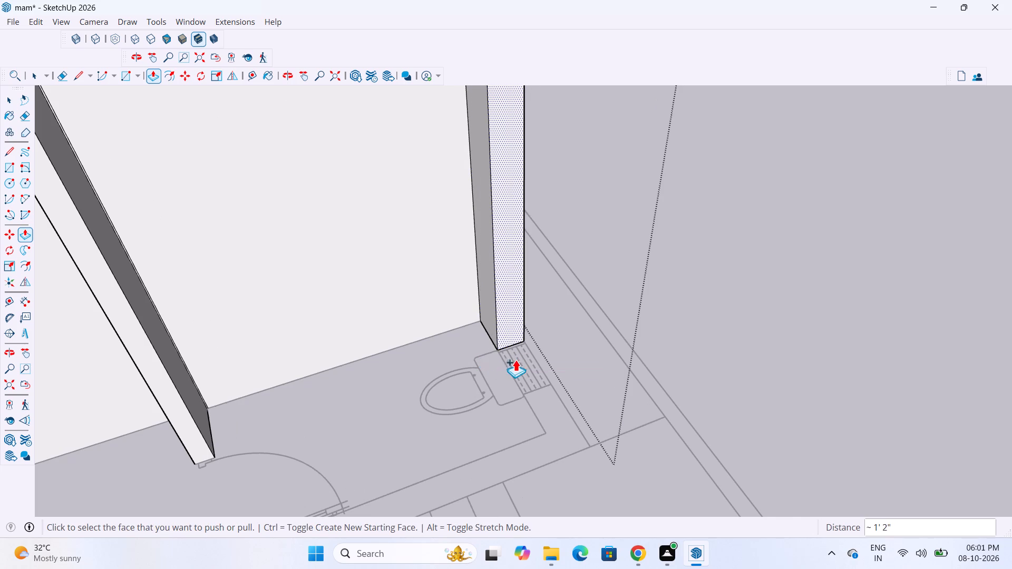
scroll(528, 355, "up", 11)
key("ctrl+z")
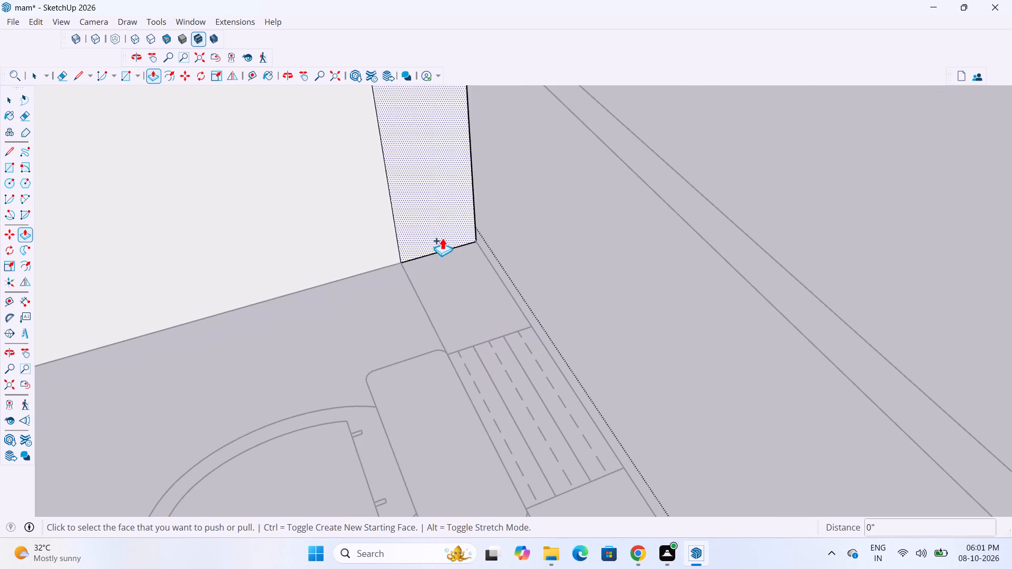
Pull the exterior wall about 1' 3" from the partition to the toilet window's near edge, and about 1' 6" across the window.
left_click(440, 225)
left_click(450, 356)
scroll(468, 280, "down", 7)
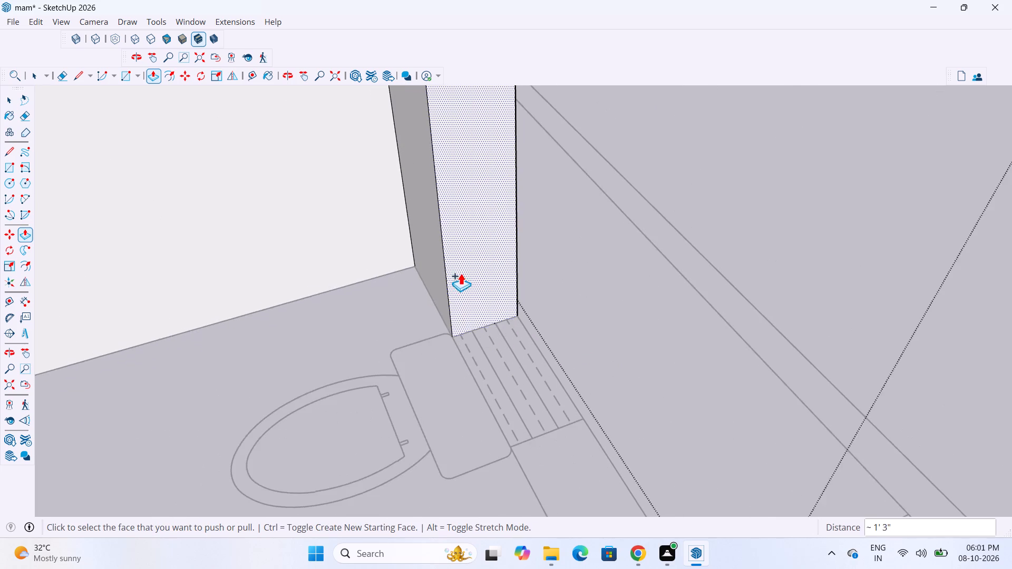
scroll(461, 273, "down", 2)
left_click(469, 268)
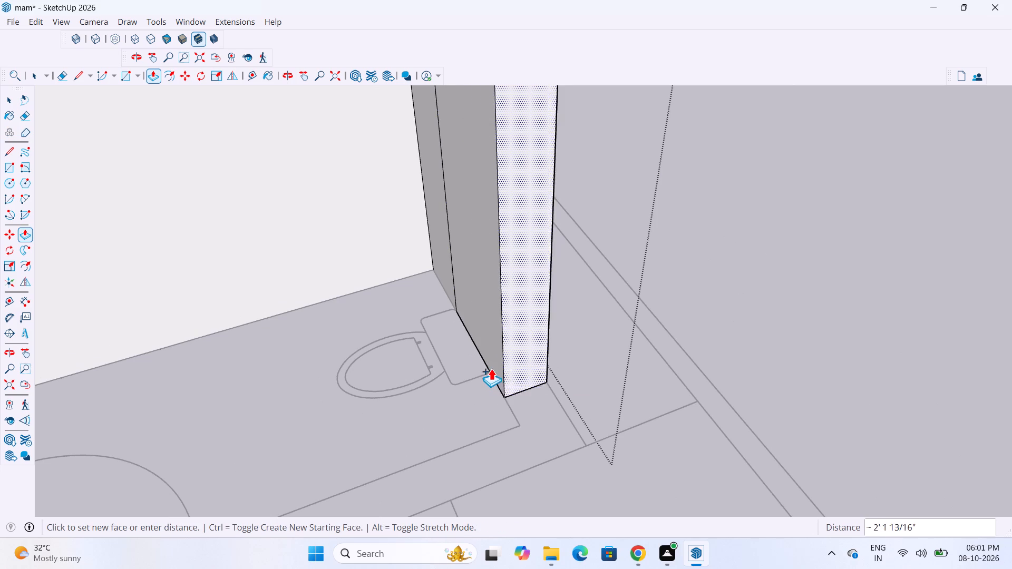
scroll(486, 370, "up", 4)
left_click(485, 363)
Pull the exterior wall about 1' 3" past the toilet window to the inner corner, and about 9" more to the outer corner.
scroll(492, 323, "down", 2)
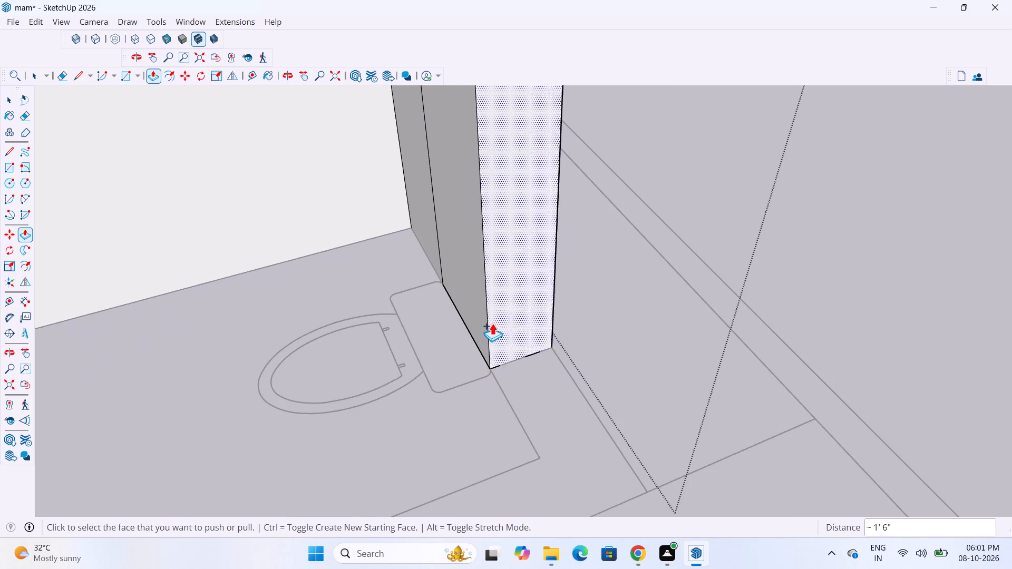
scroll(492, 323, "down", 3)
left_click(508, 308)
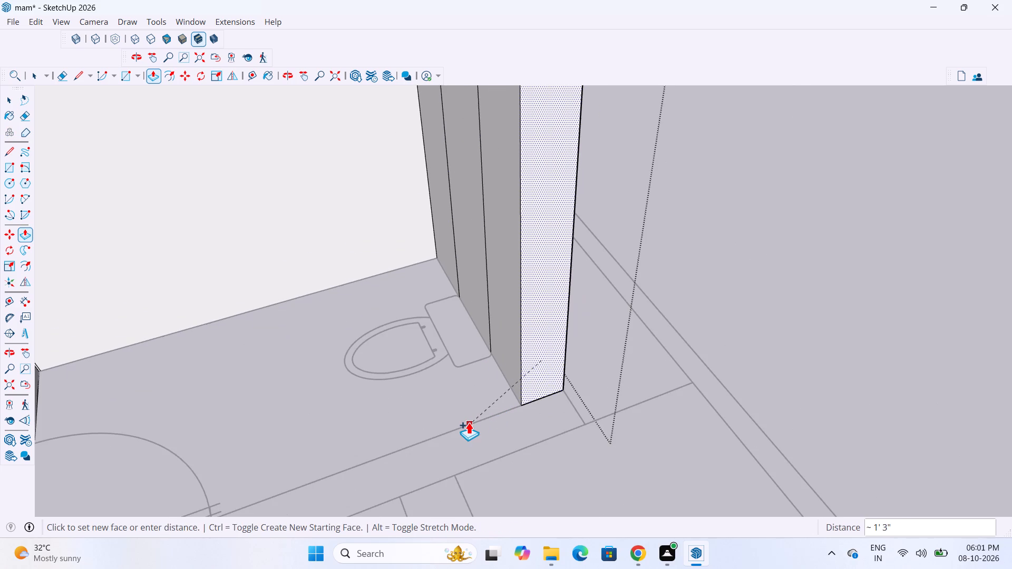
left_click(469, 422)
left_click(544, 377)
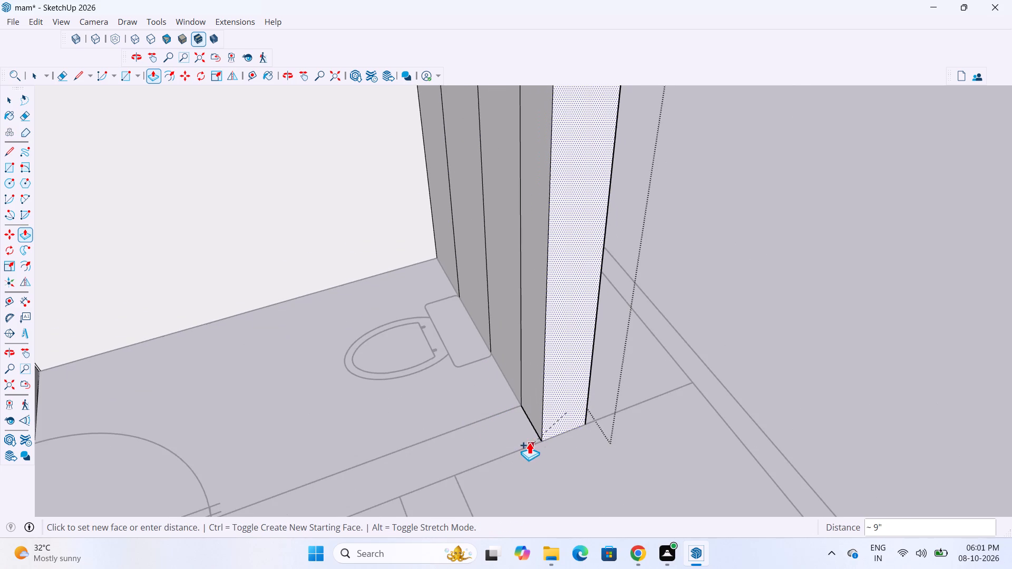
left_click(529, 442)
Pull the stair-side exterior wall about 21' 11" from the toilet corner to the entrance door opening, and leave the wall group.
scroll(581, 389, "down", 10)
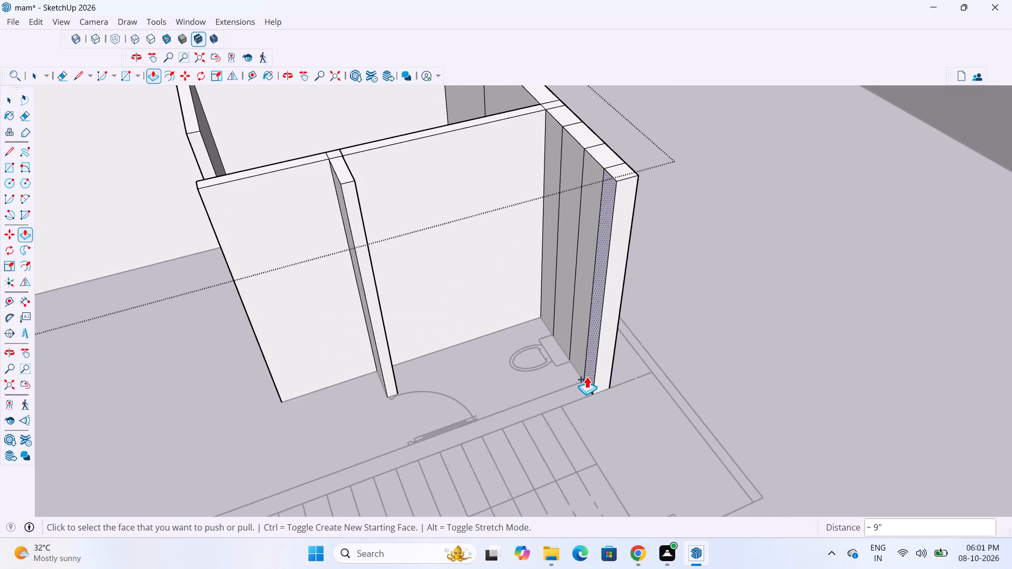
left_click(587, 376)
scroll(605, 365, "down", 10)
scroll(423, 435, "up", 3)
scroll(335, 479, "up", 12)
middle_click_drag(427, 415, 525, 340)
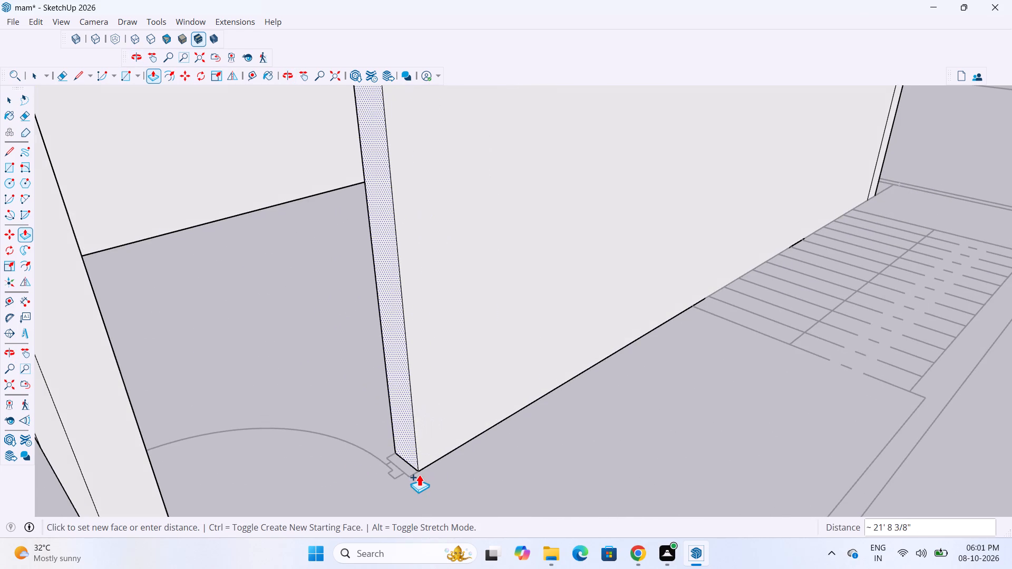
left_click(410, 474)
scroll(478, 437, "down", 14)
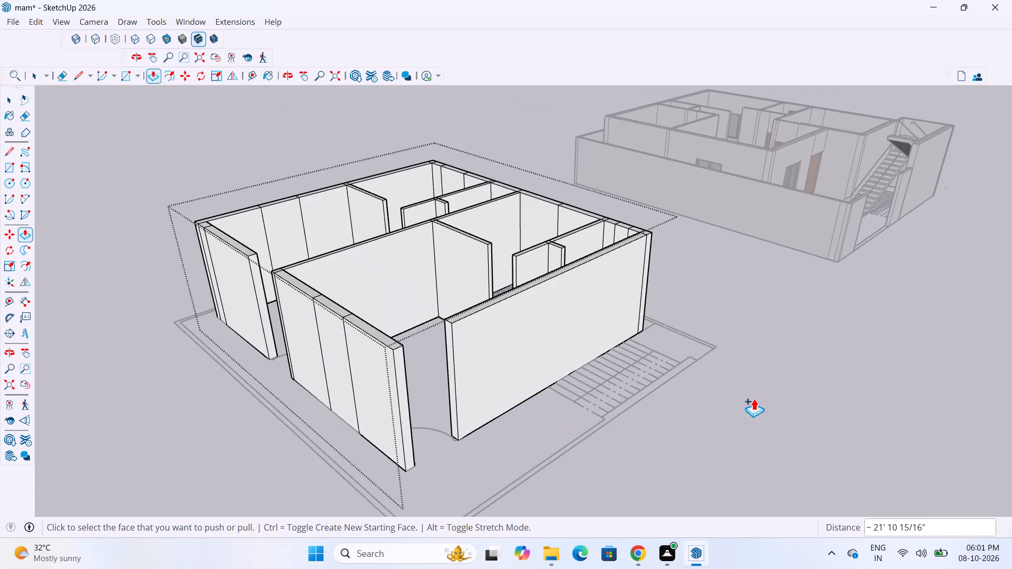
scroll(751, 399, "down", 1)
middle_click_drag(682, 403, 502, 437)
scroll(592, 374, "down", 9)
key("space")
left_click(573, 385)
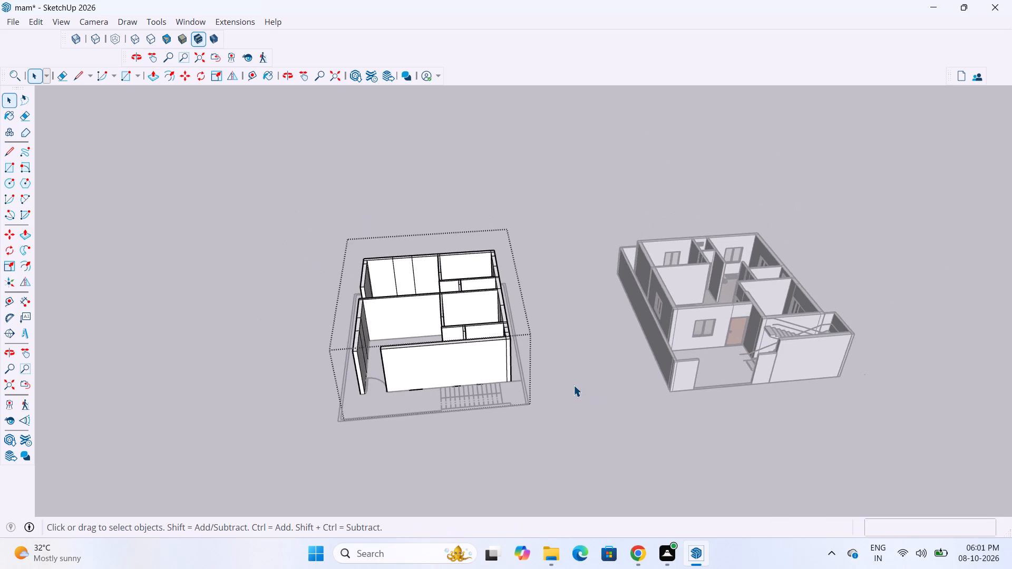
Examine the raised walls from several sides and compare them with the finished reference house beside them.
scroll(489, 374, "up", 3)
scroll(603, 303, "up", 2)
scroll(658, 298, "down", 8)
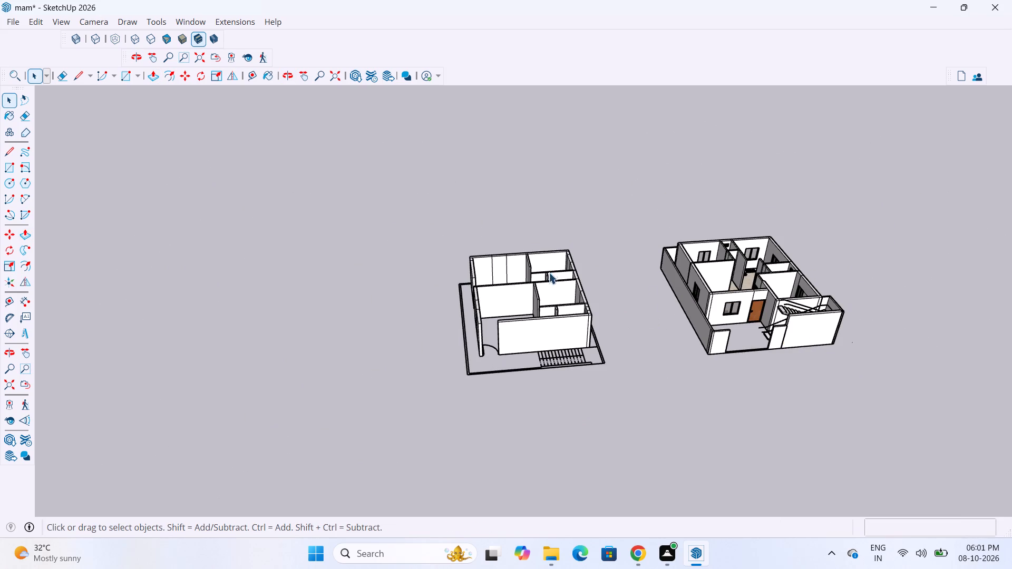
middle_click_drag(546, 272, 454, 354)
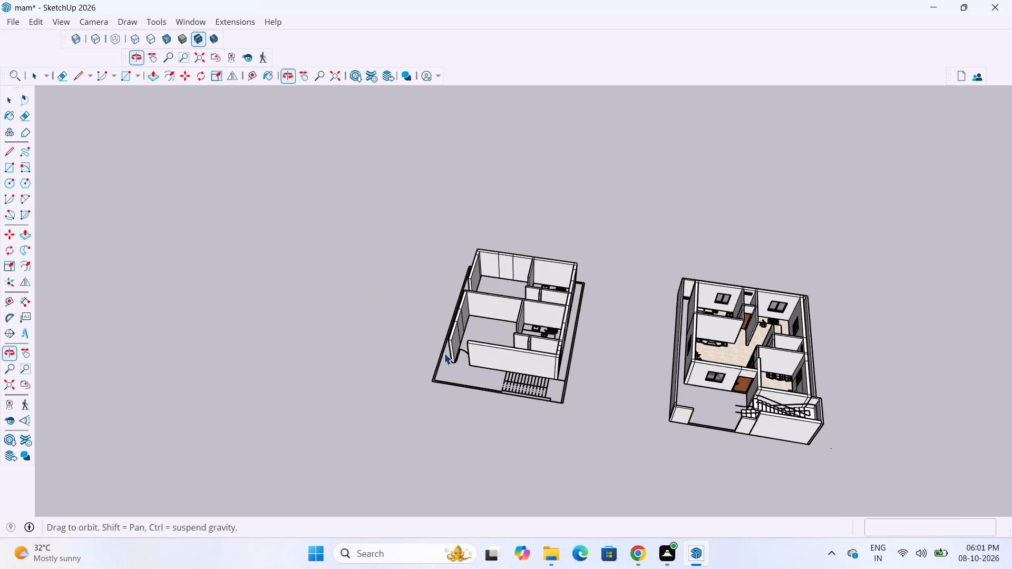
scroll(496, 381, "up", 8)
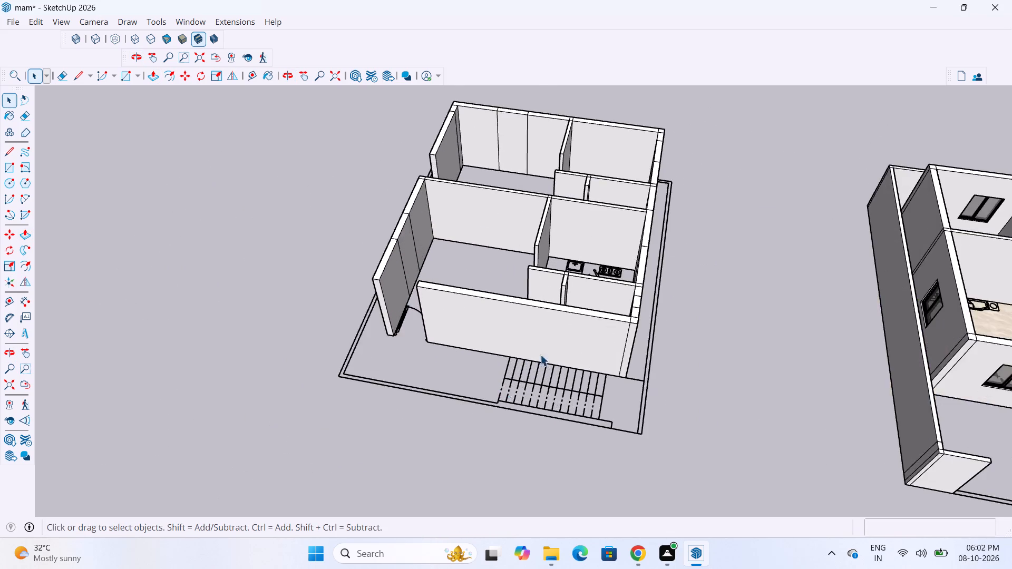
scroll(540, 355, "up", 3)
scroll(559, 357, "down", 4)
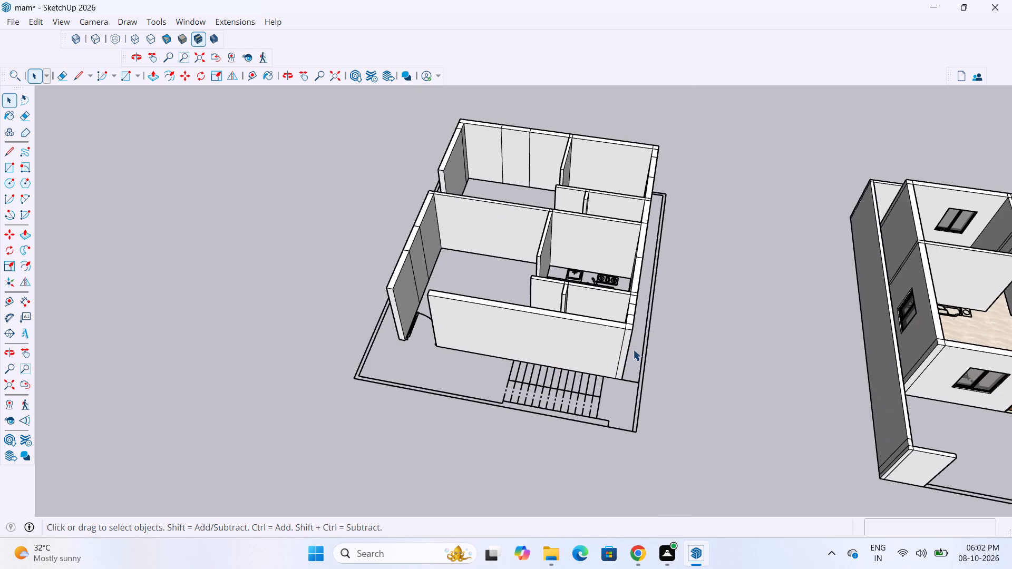
middle_click_drag(633, 349, 608, 339)
scroll(600, 414, "up", 4)
scroll(500, 332, "down", 9)
scroll(538, 354, "up", 4)
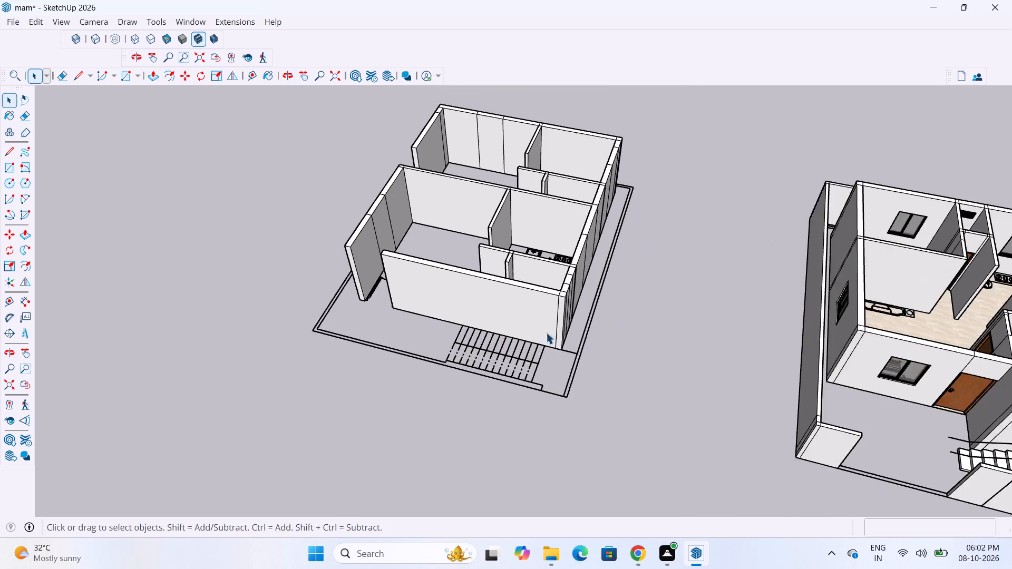
scroll(546, 332, "up", 3)
scroll(548, 355, "down", 9)
scroll(590, 333, "up", 6)
scroll(591, 323, "down", 4)
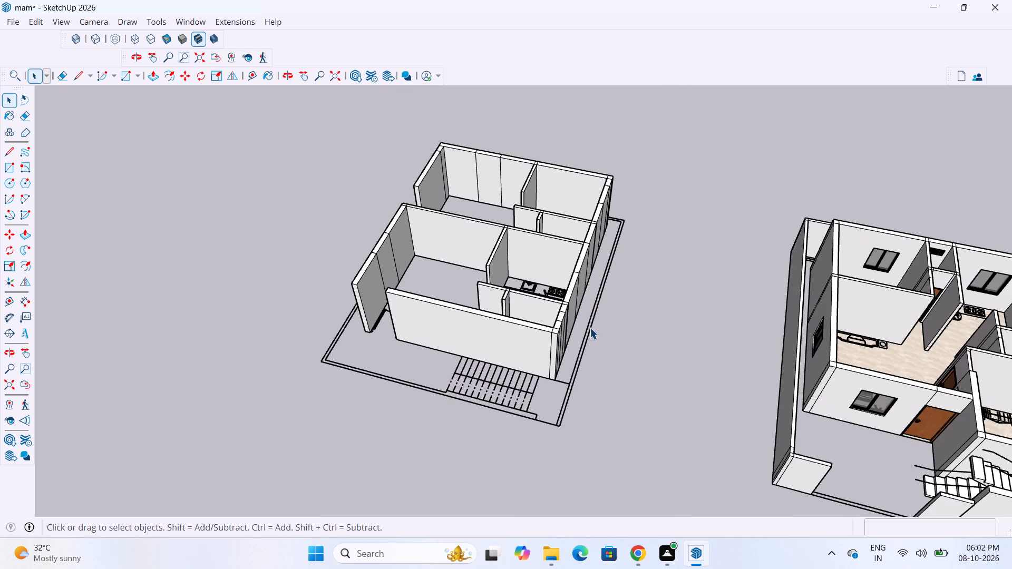
scroll(587, 320, "down", 4)
scroll(462, 287, "up", 4)
scroll(459, 290, "down", 8)
scroll(488, 305, "up", 4)
scroll(468, 311, "down", 4)
scroll(757, 372, "up", 3)
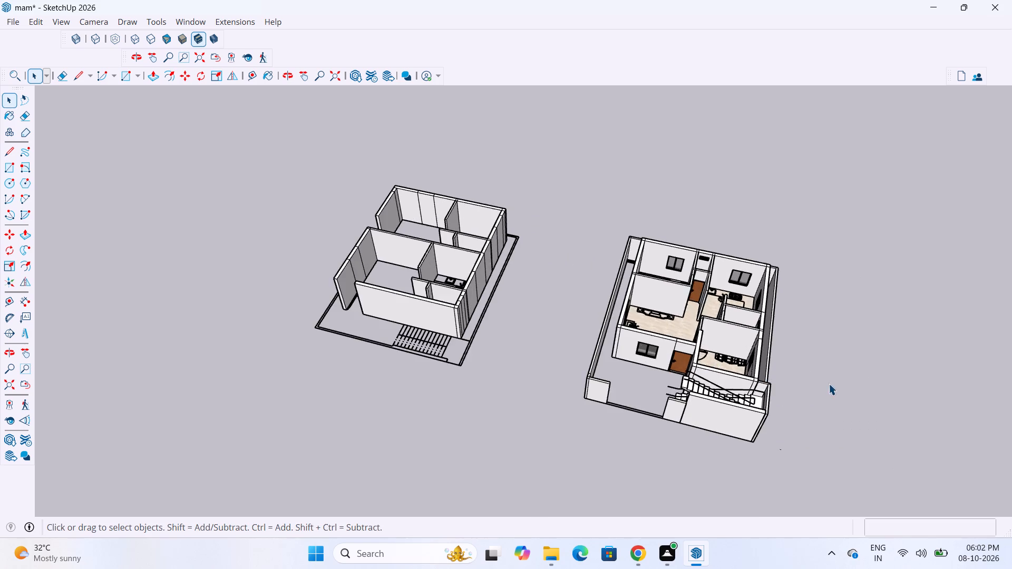
middle_click_drag(787, 339, 666, 260)
scroll(553, 300, "up", 6)
scroll(511, 283, "down", 4)
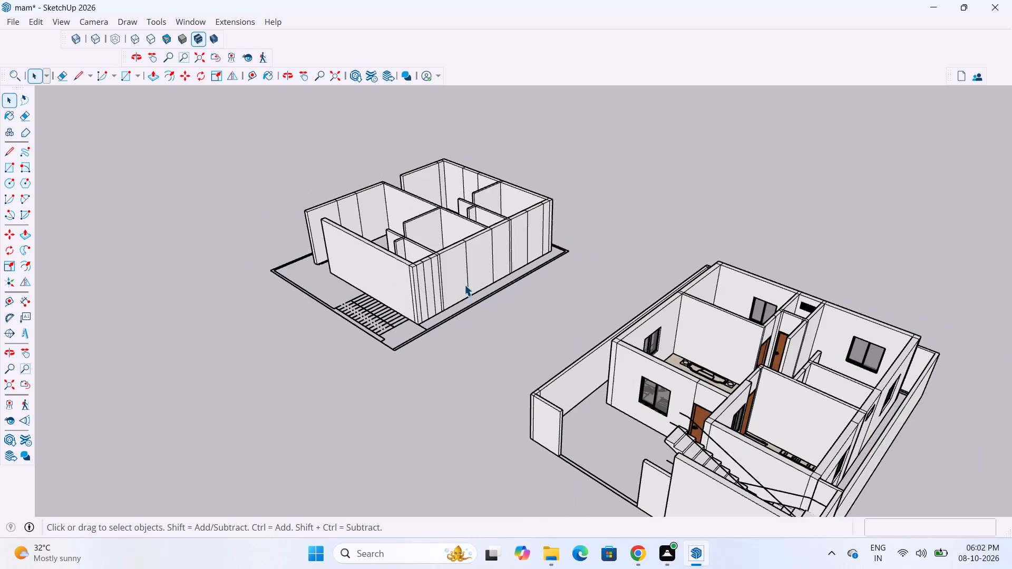
scroll(464, 284, "down", 5)
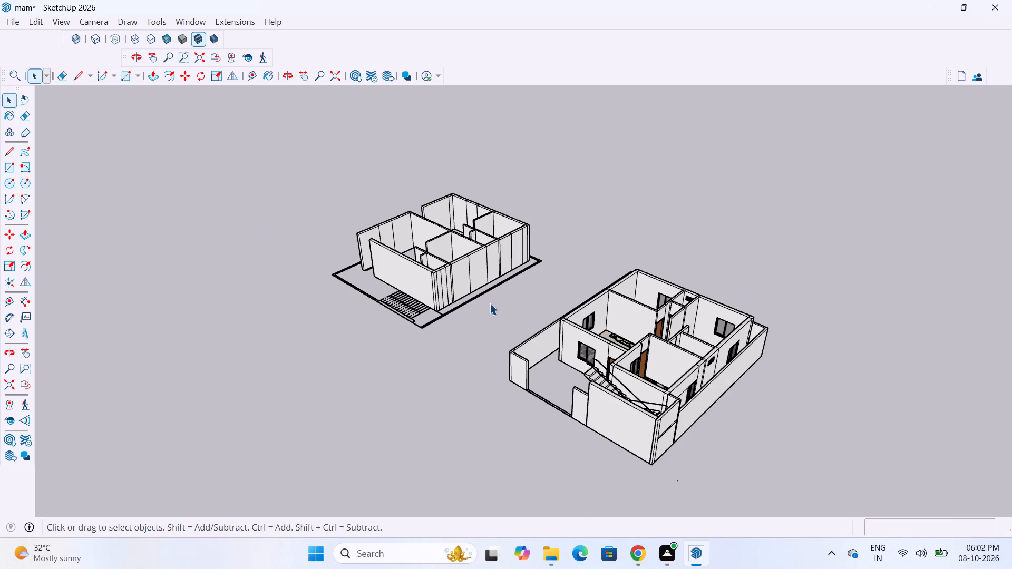
scroll(408, 252, "up", 2)
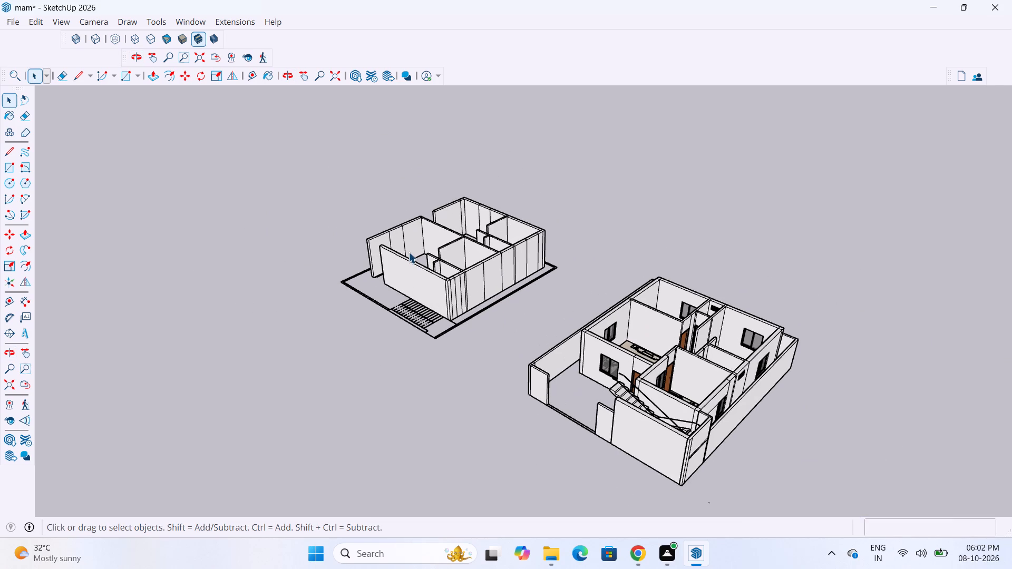
scroll(408, 252, "down", 4)
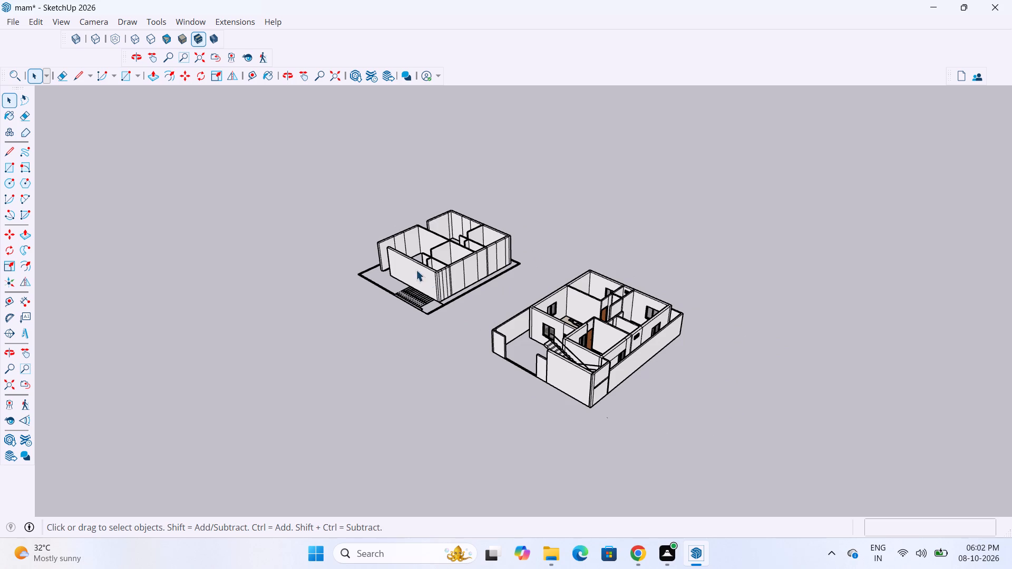
scroll(466, 287, "up", 10)
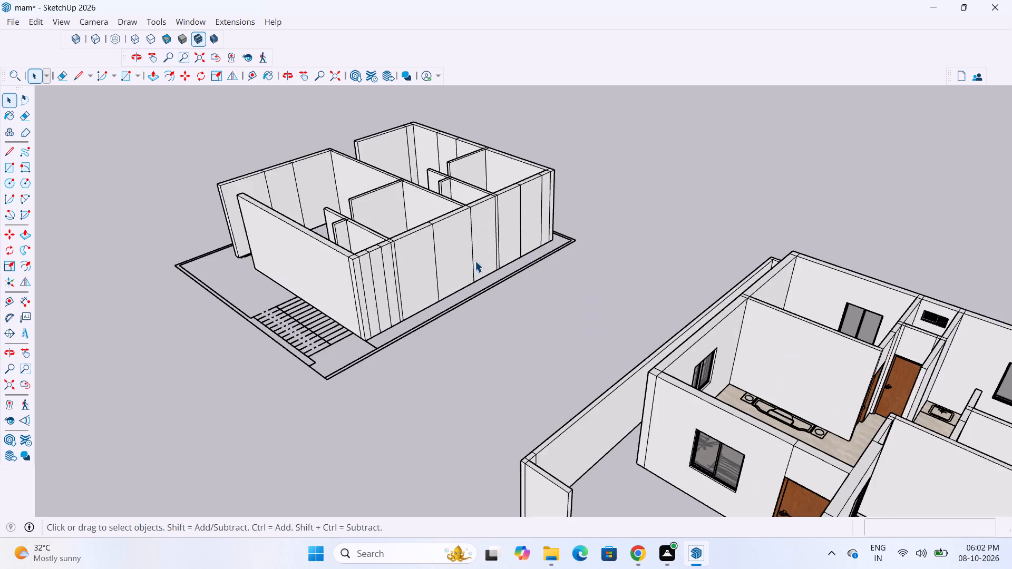
scroll(452, 256, "down", 5)
middle_click_drag(530, 271, 653, 260)
scroll(700, 261, "down", 9)
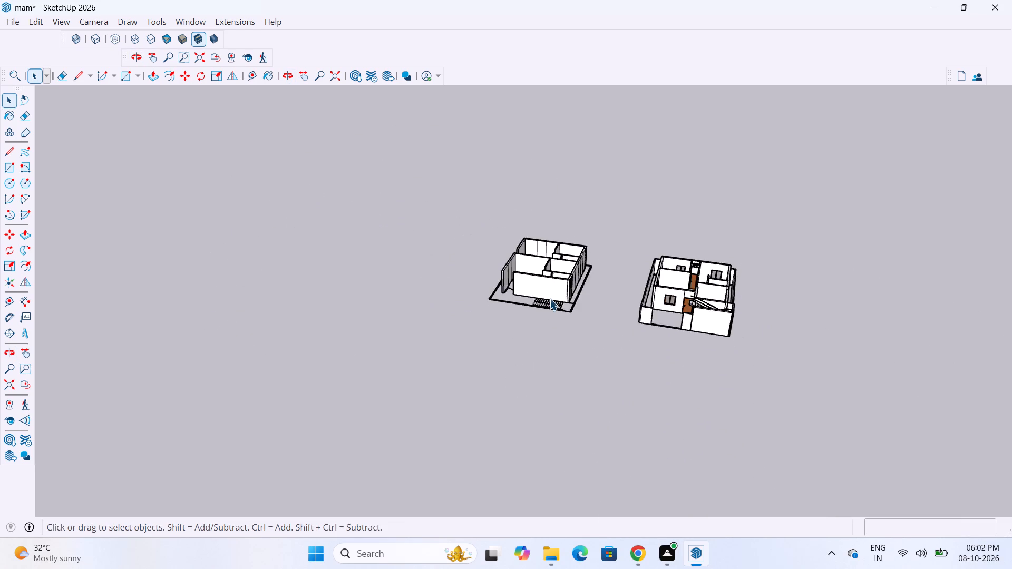
scroll(545, 297, "up", 6)
middle_click_drag(558, 308, 590, 380)
scroll(585, 282, "up", 3)
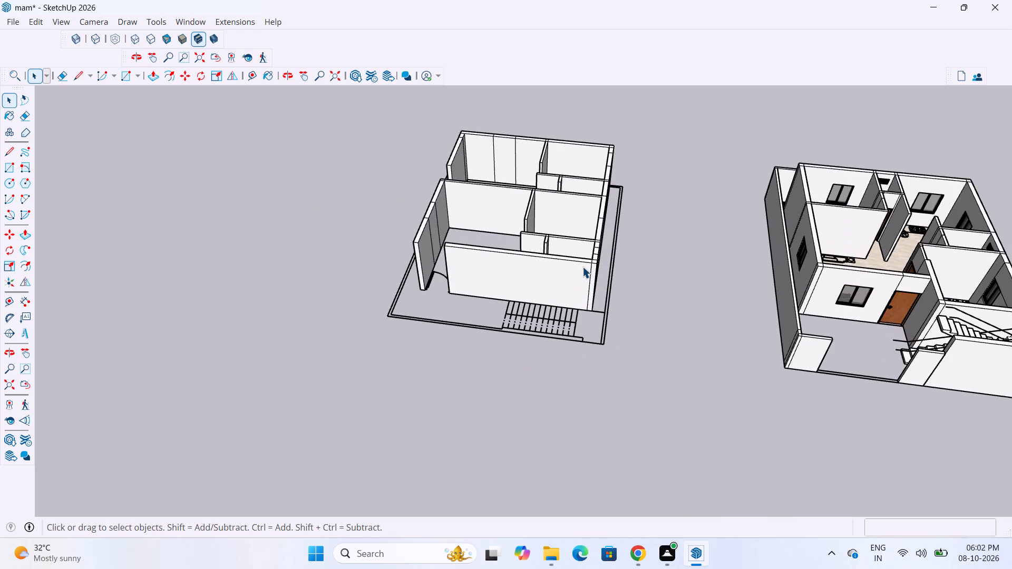
scroll(373, 285, "up", 6)
scroll(505, 316, "down", 7)
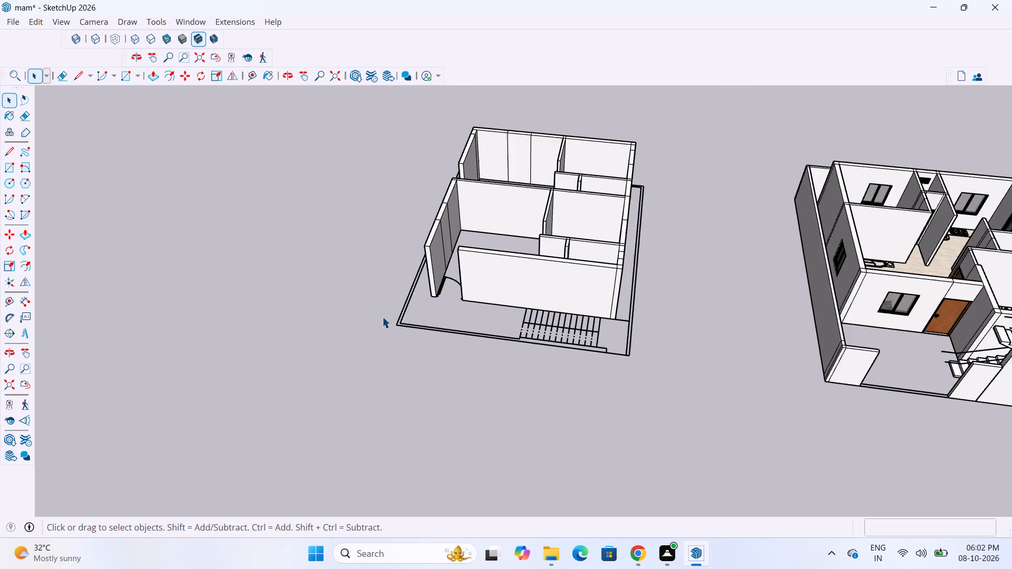
scroll(382, 317, "down", 5)
scroll(542, 283, "down", 3)
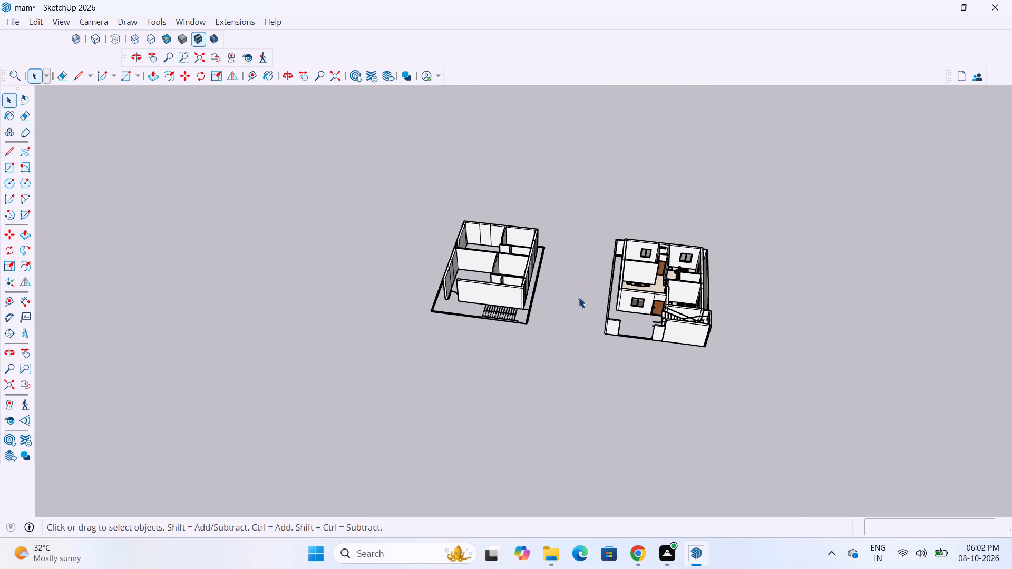
scroll(664, 314, "up", 14)
scroll(734, 334, "down", 9)
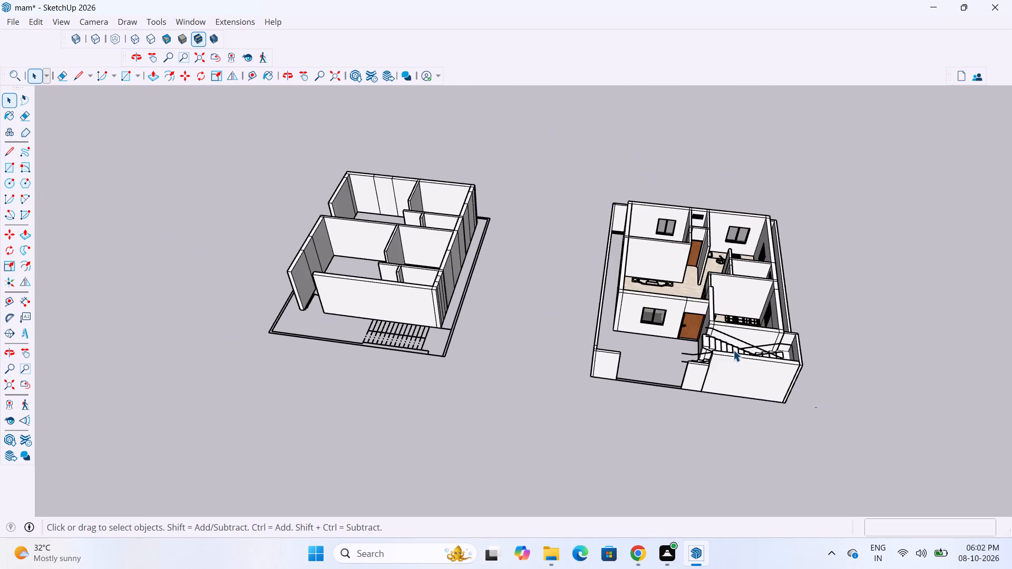
scroll(283, 261, "up", 3)
scroll(325, 289, "down", 8)
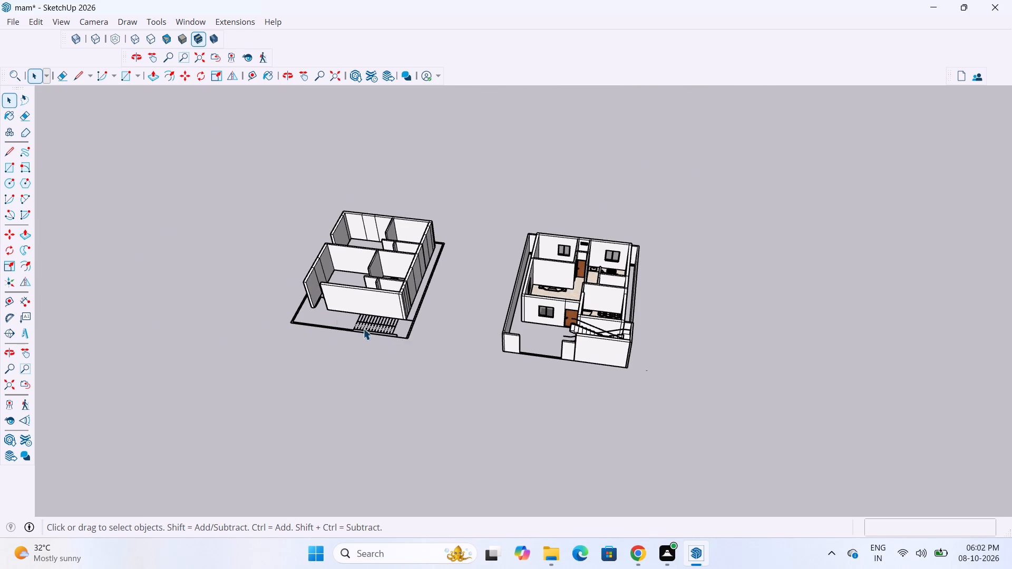
scroll(413, 269, "up", 7)
Examine the kitchens and the door opening of the toilet between them, looking from the room side.
middle_click_drag(371, 242, 765, 274)
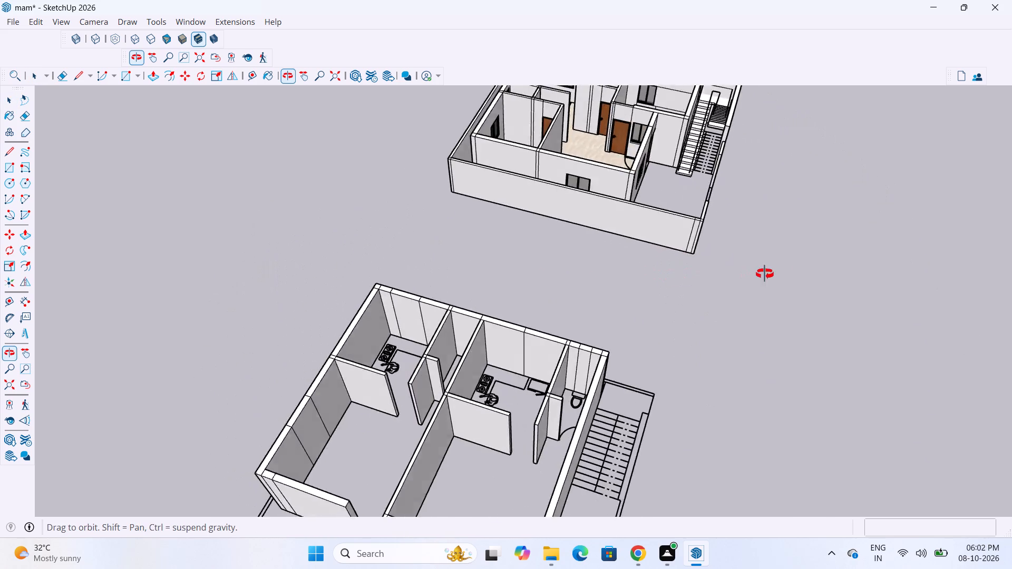
middle_click_drag(765, 274, 880, 266)
scroll(576, 390, "up", 18)
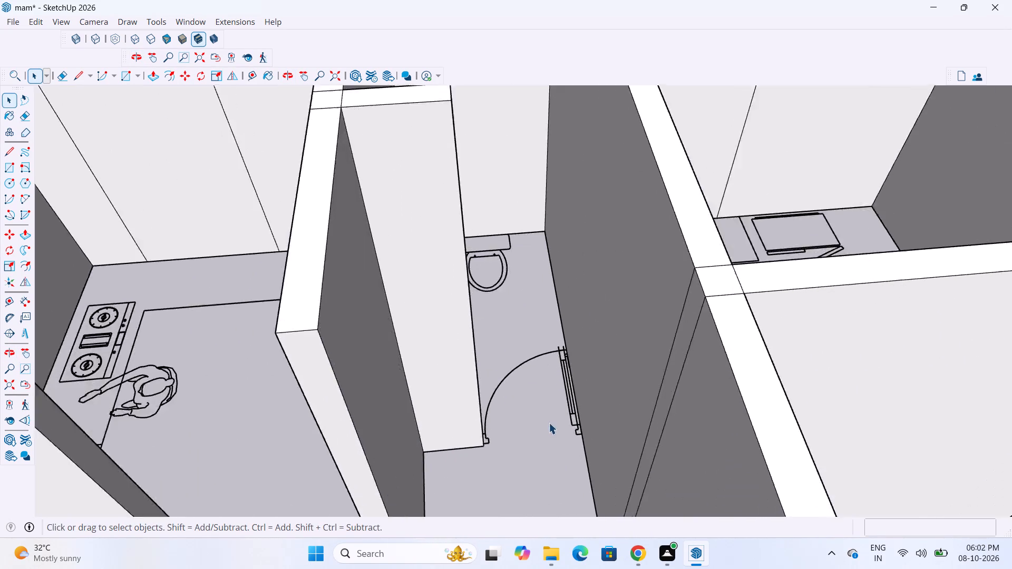
scroll(549, 423, "up", 10)
scroll(596, 442, "down", 5)
scroll(600, 449, "up", 3)
scroll(575, 429, "down", 10)
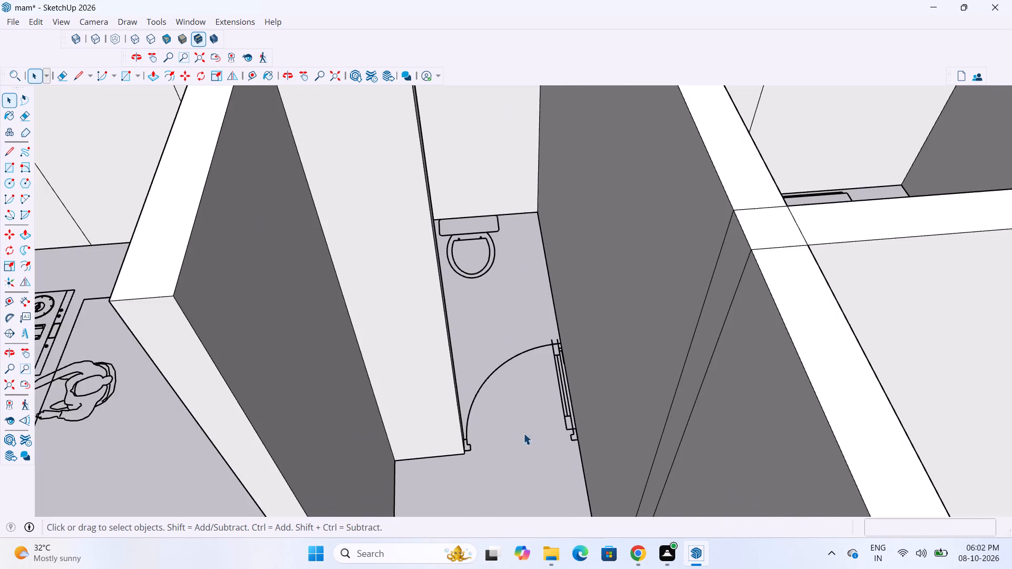
scroll(523, 433, "down", 5)
scroll(519, 440, "up", 7)
scroll(499, 445, "down", 8)
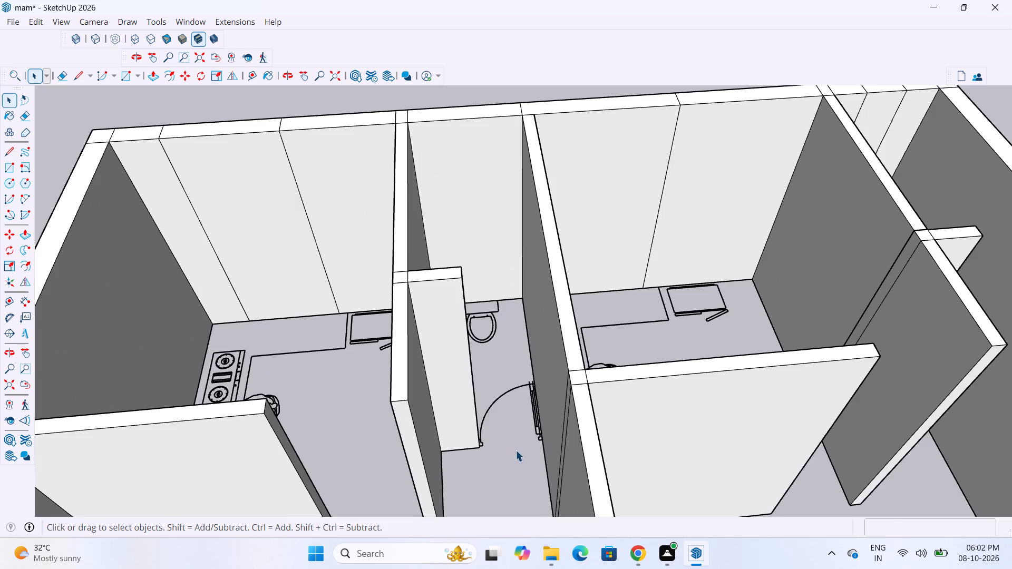
scroll(517, 449, "up", 14)
scroll(544, 444, "down", 9)
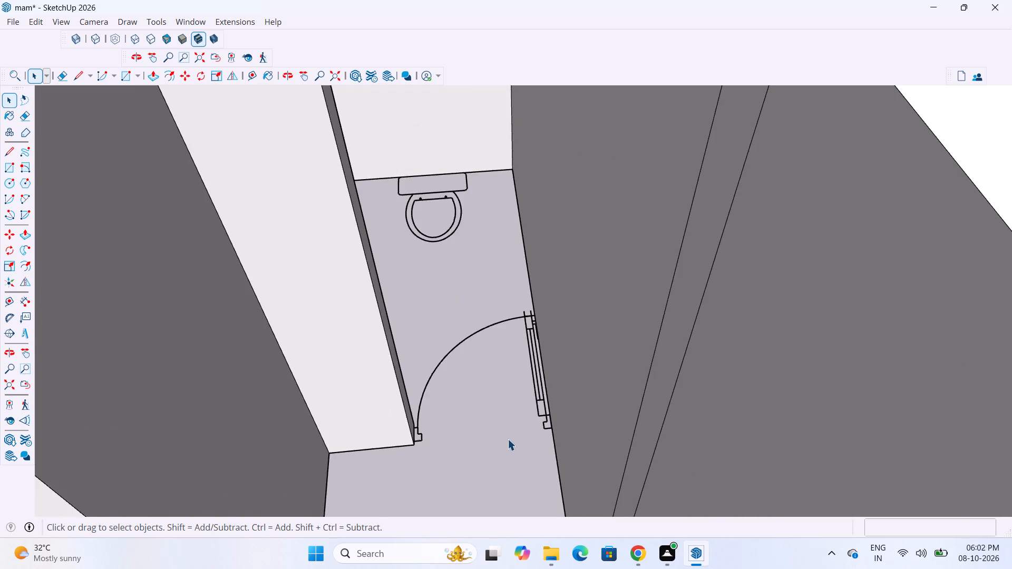
scroll(508, 439, "down", 14)
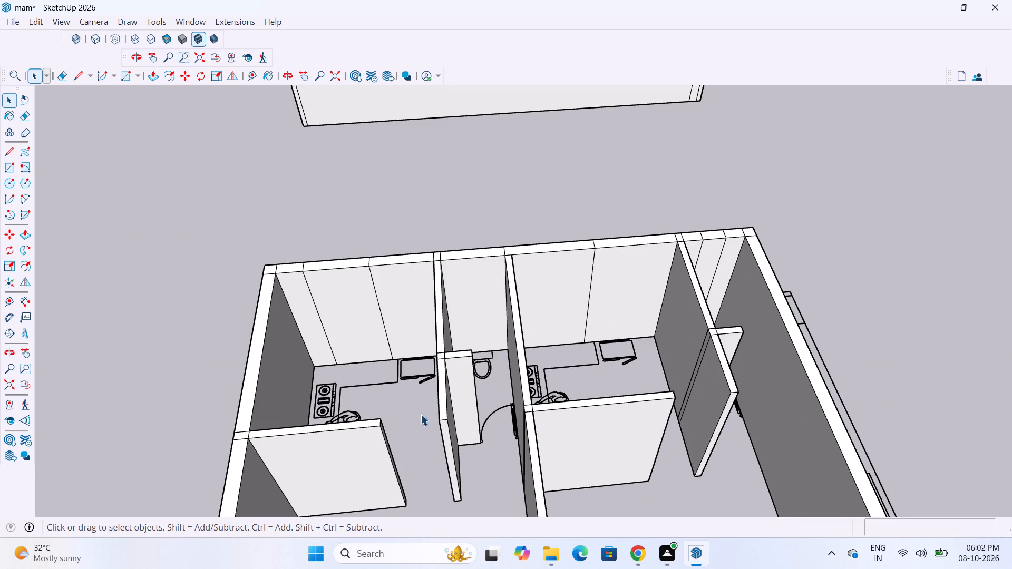
scroll(335, 386, "down", 4)
scroll(374, 397, "up", 10)
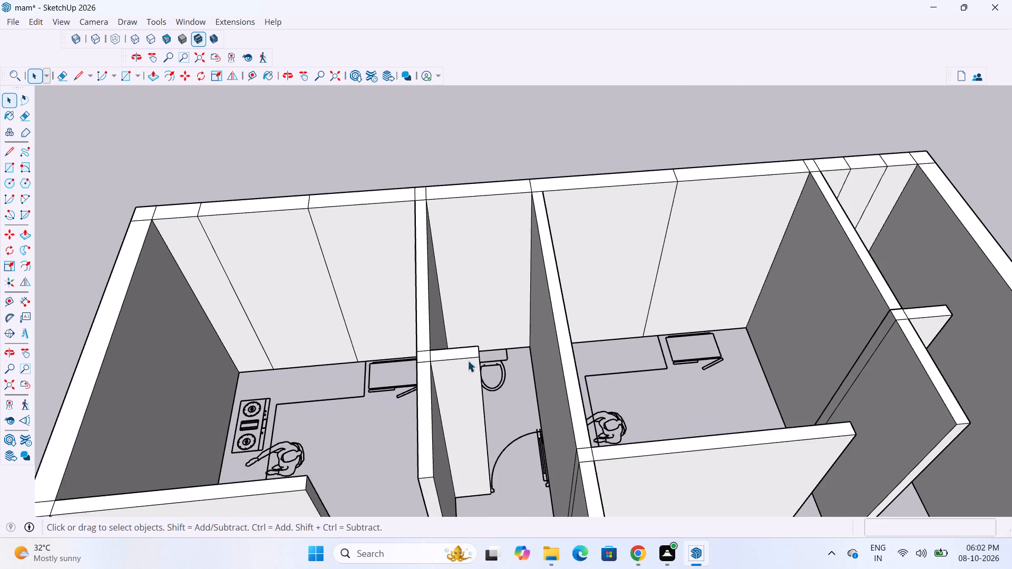
scroll(443, 361, "down", 2)
scroll(357, 354, "down", 10)
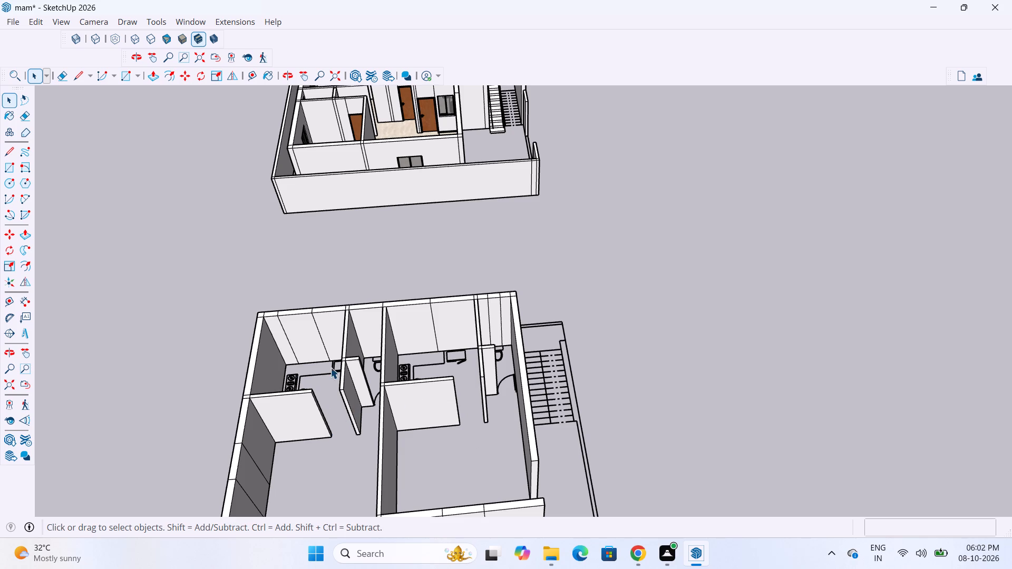
Bridge the door opening of the toilet between the kitchens with a rectangle about 5" by 2' 6" at wall-top level, and extrude it down 3'.
scroll(330, 361, "up", 11)
middle_click_drag(407, 380, 426, 409)
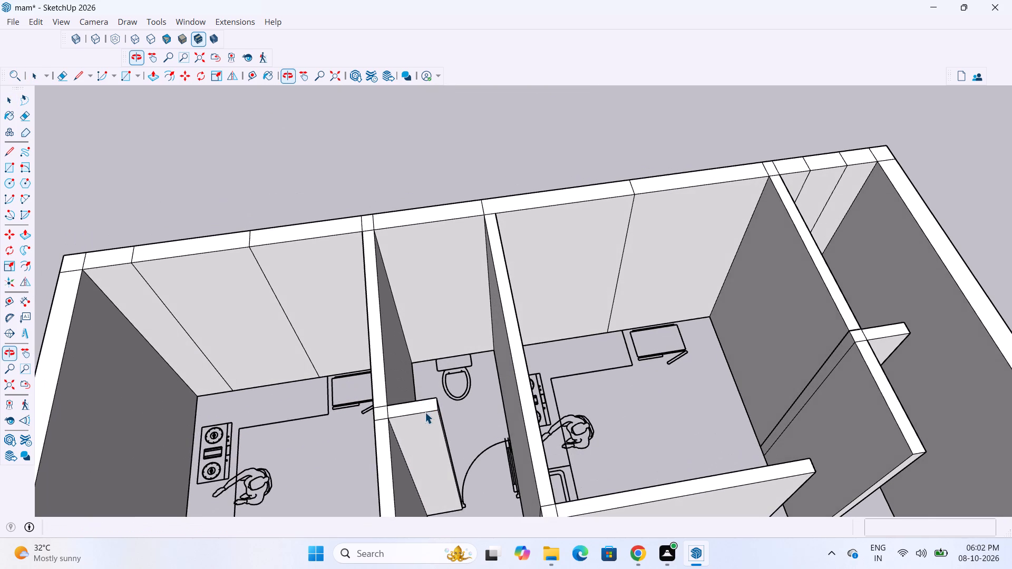
key("r")
scroll(440, 414, "up", 3)
left_click(437, 409)
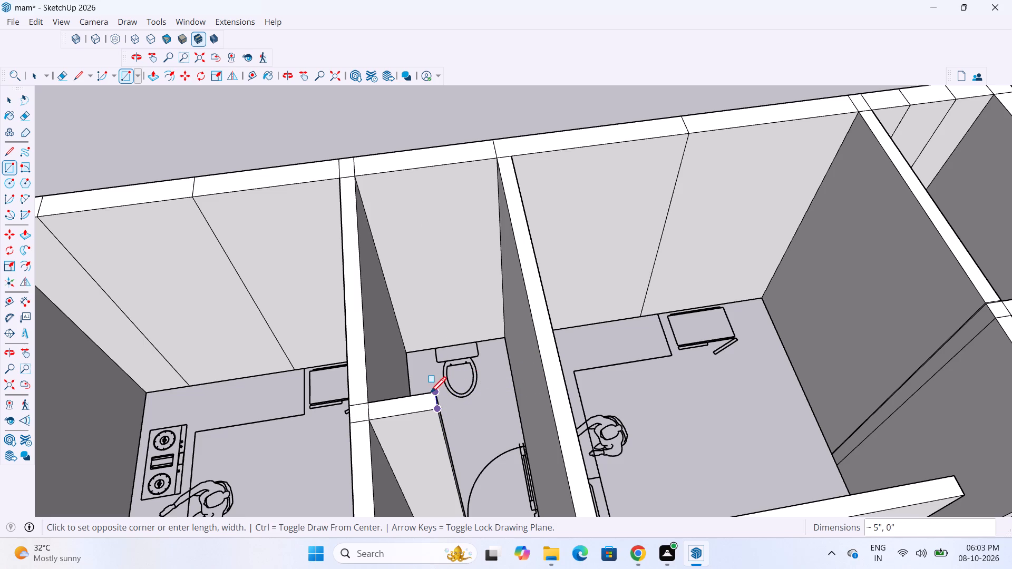
left_click(543, 380)
key("space")
scroll(486, 398, "up", 4)
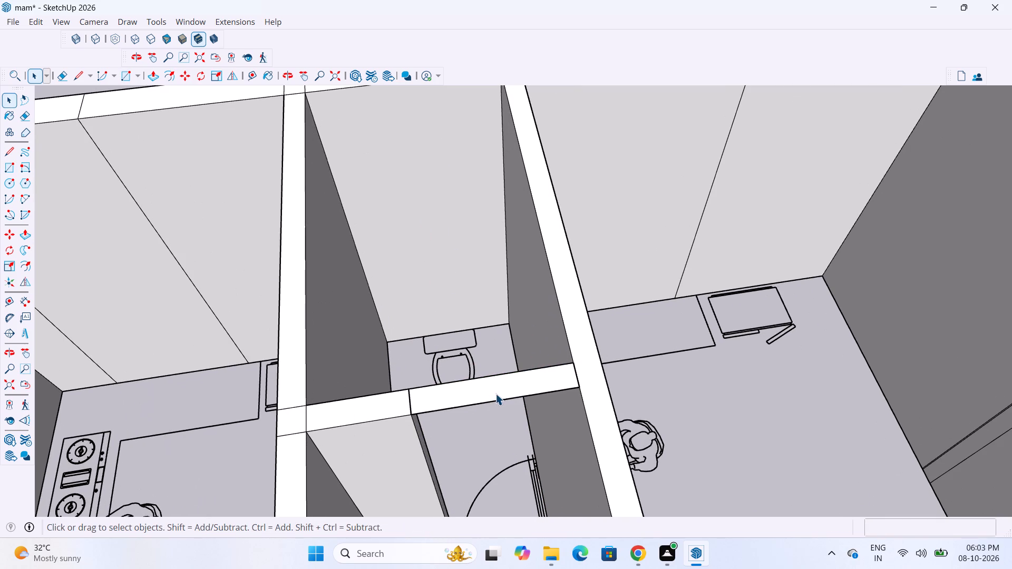
key("p")
left_click(493, 386)
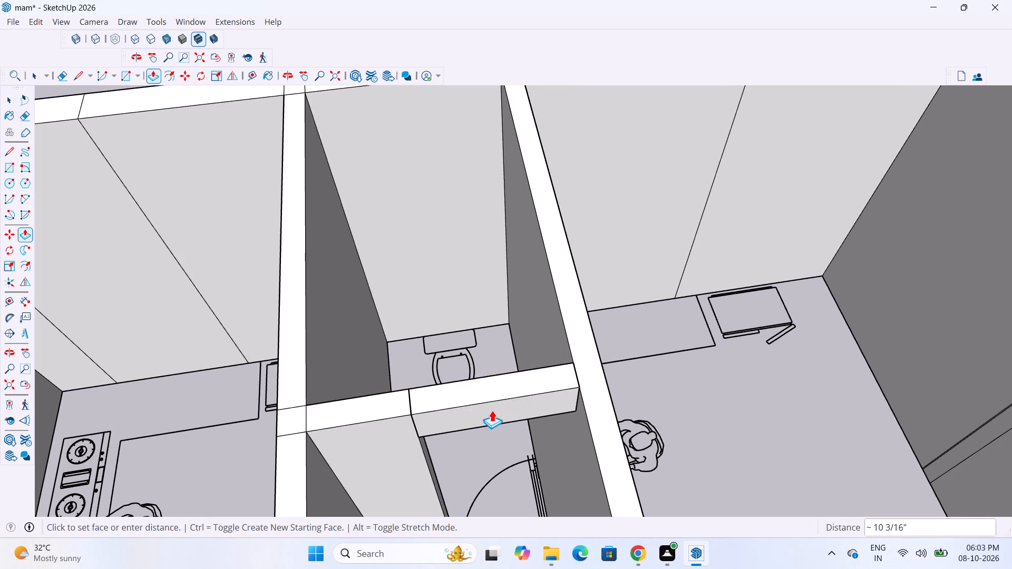
middle_click_drag(492, 410, 460, 291)
scroll(459, 325, "down", 9)
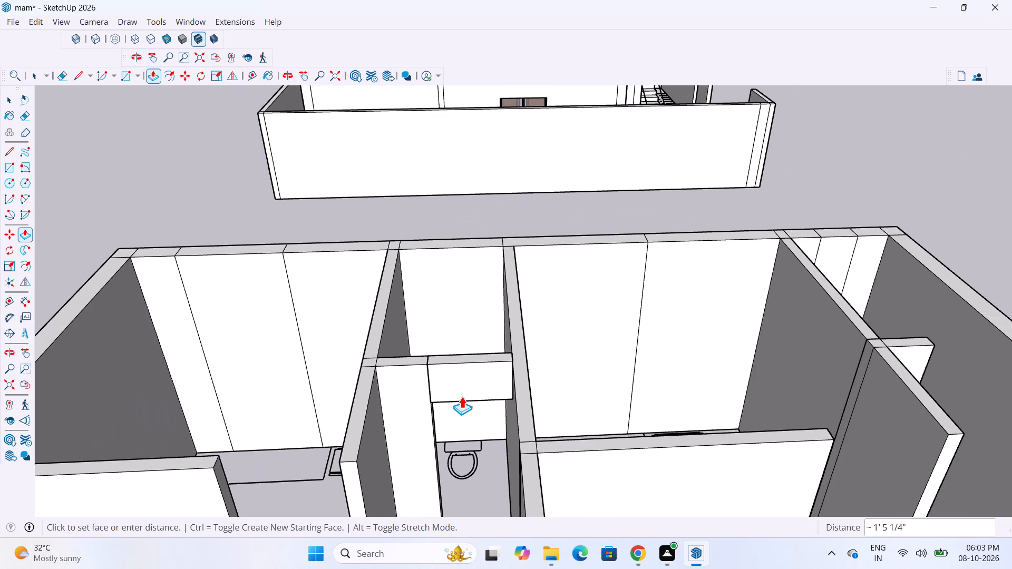
type("3'")
key("Return")
scroll(464, 390, "down", 11)
middle_click_drag(556, 323, 474, 323)
key("space")
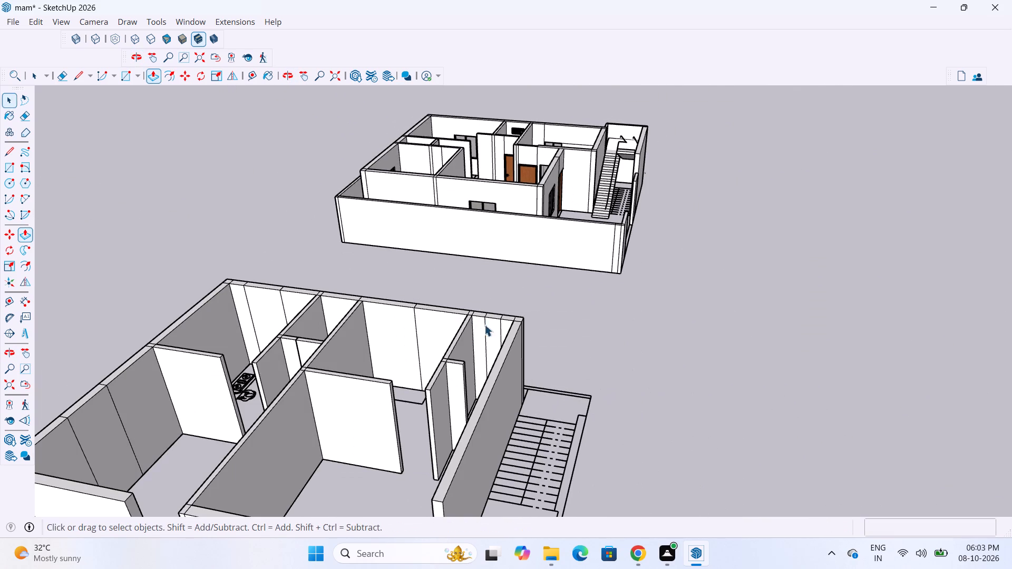
key("space")
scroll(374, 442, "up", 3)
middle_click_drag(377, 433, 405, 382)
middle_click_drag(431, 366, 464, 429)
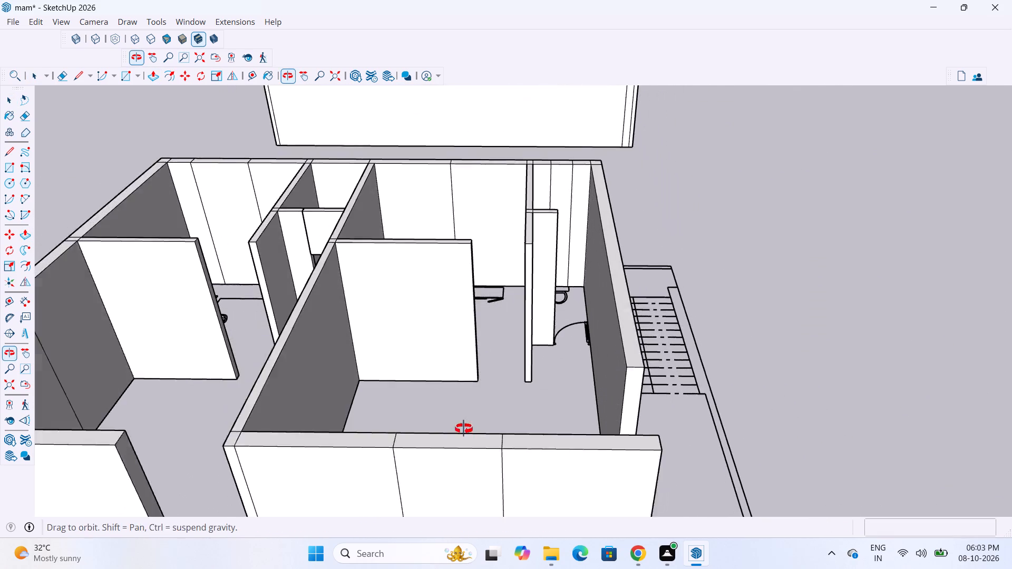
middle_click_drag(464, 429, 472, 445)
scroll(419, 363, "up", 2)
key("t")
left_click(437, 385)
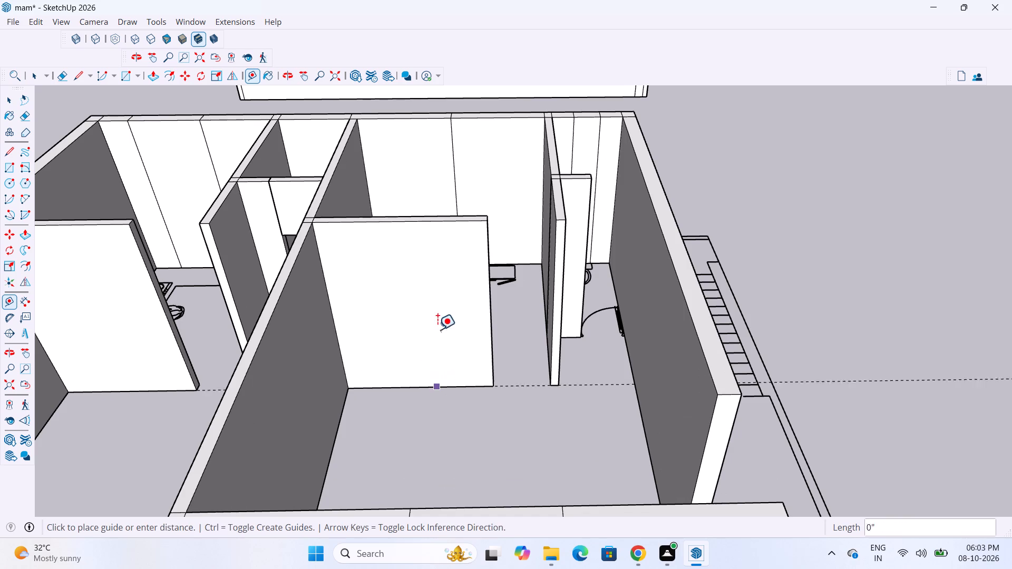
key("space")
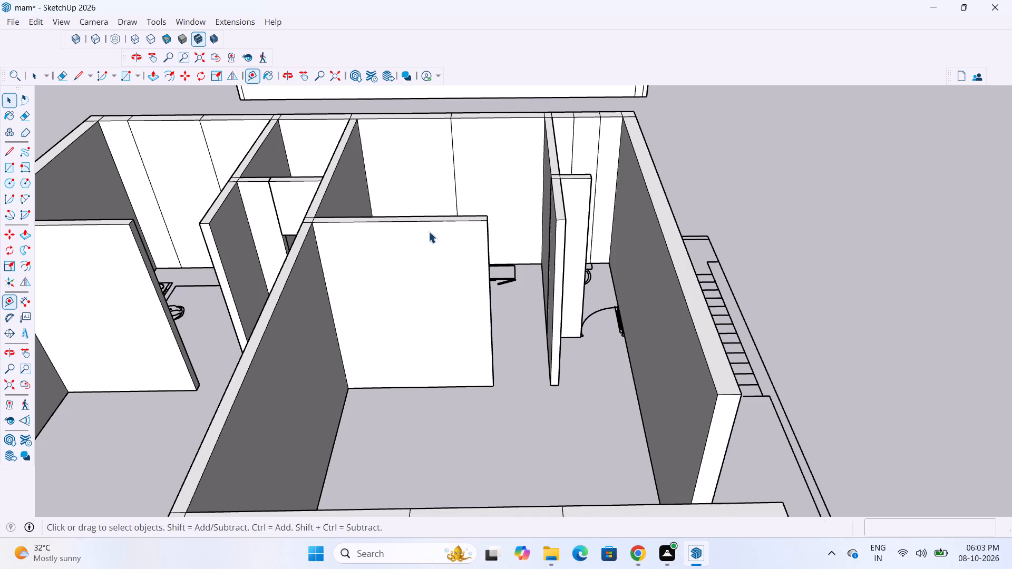
Bridge the stair-side toilet's door opening with a rectangle about 5" by 2' 6" at wall-top level, and extrude it down 3'.
scroll(426, 251, "down", 5)
scroll(453, 319, "down", 4)
left_click(708, 240)
scroll(421, 282, "up", 6)
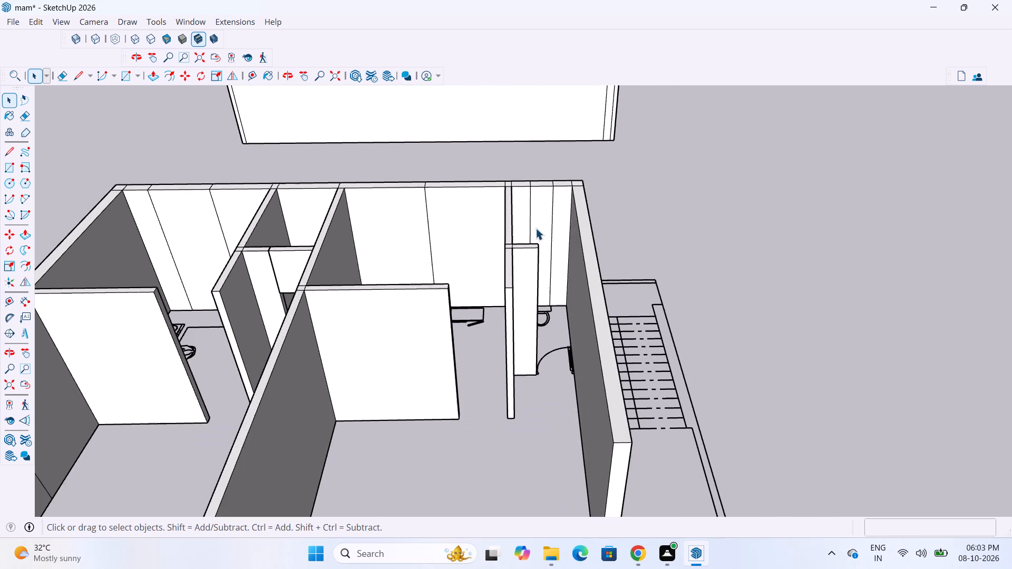
middle_click_drag(481, 271, 471, 297)
scroll(535, 298, "up", 7)
key("r")
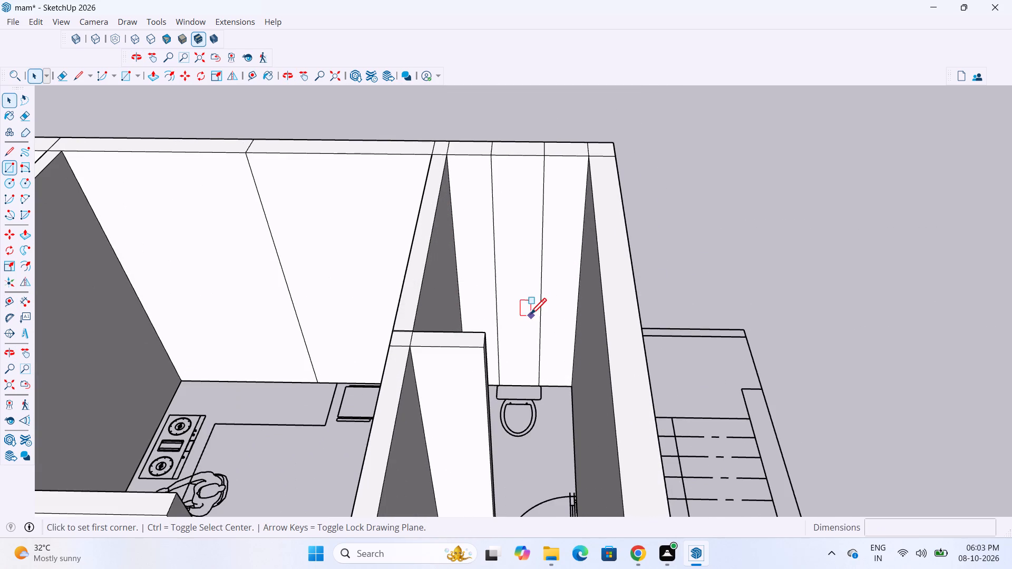
scroll(530, 322, "up", 3)
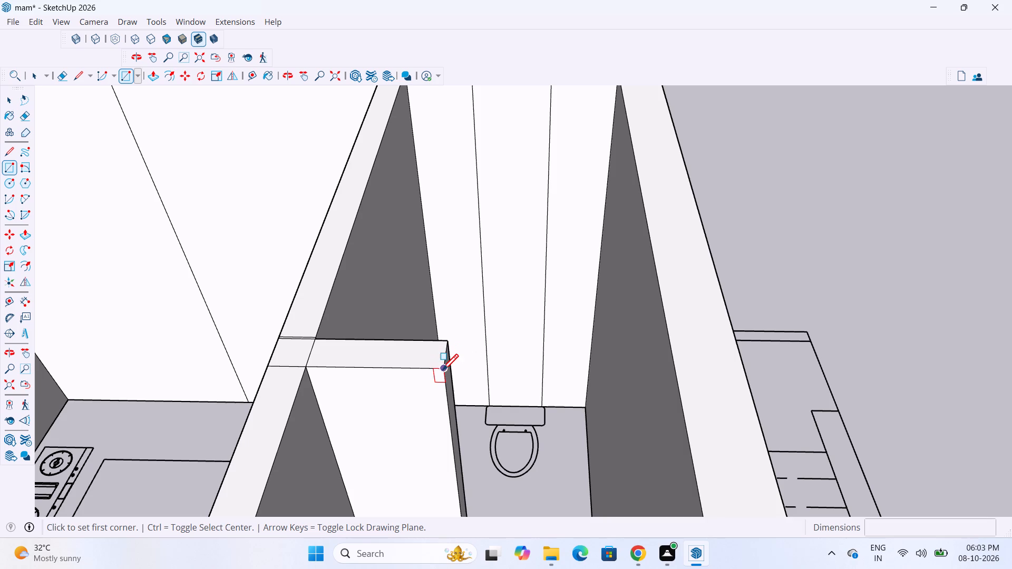
left_click(442, 372)
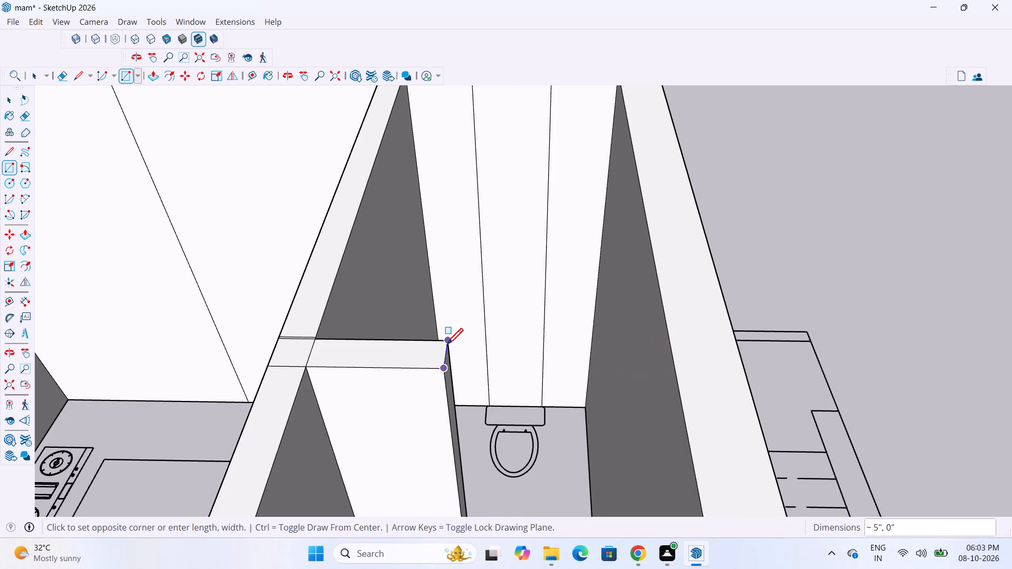
left_click(668, 342)
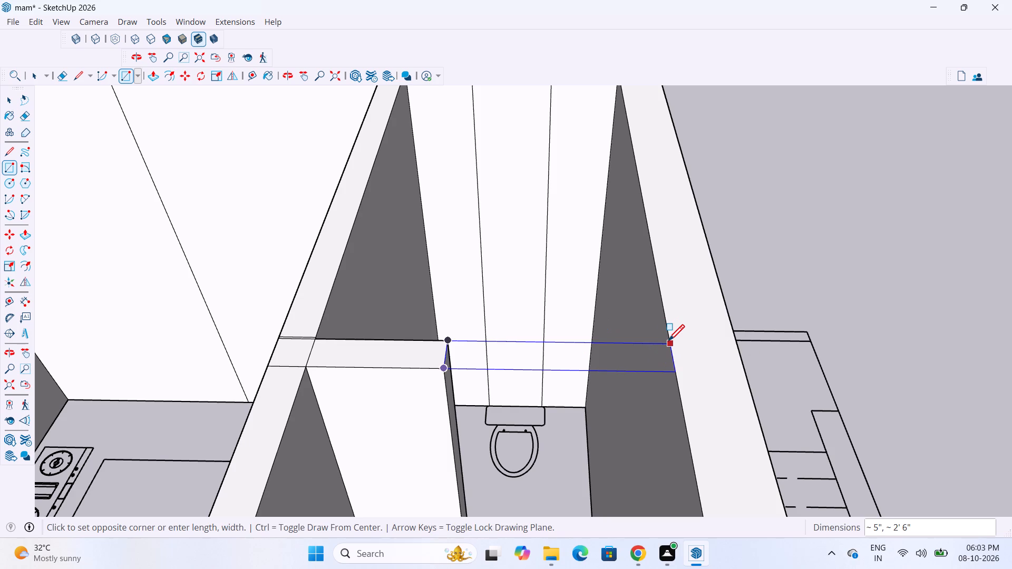
key("space")
key("p")
left_click(569, 361)
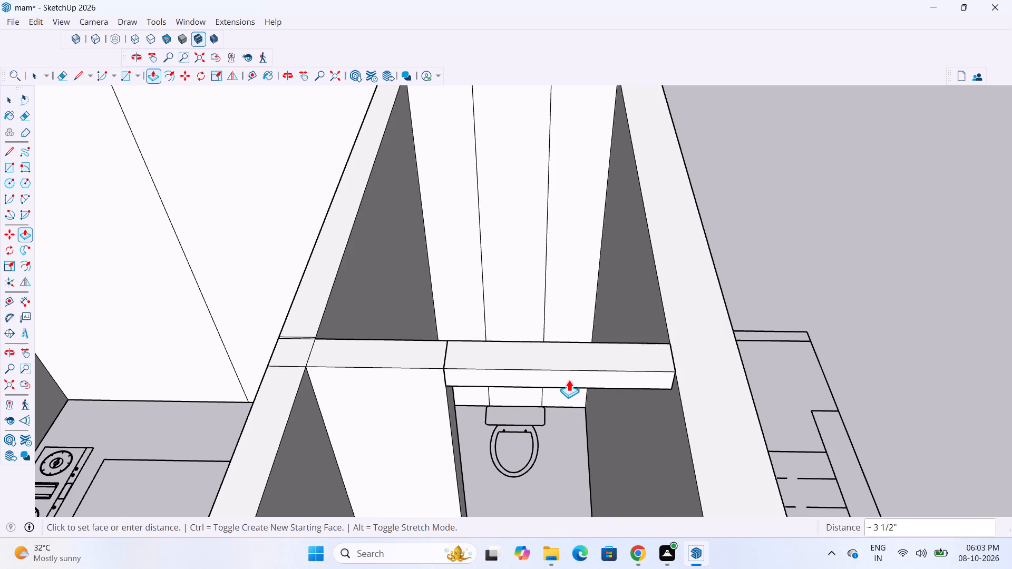
type("3'")
key("Return")
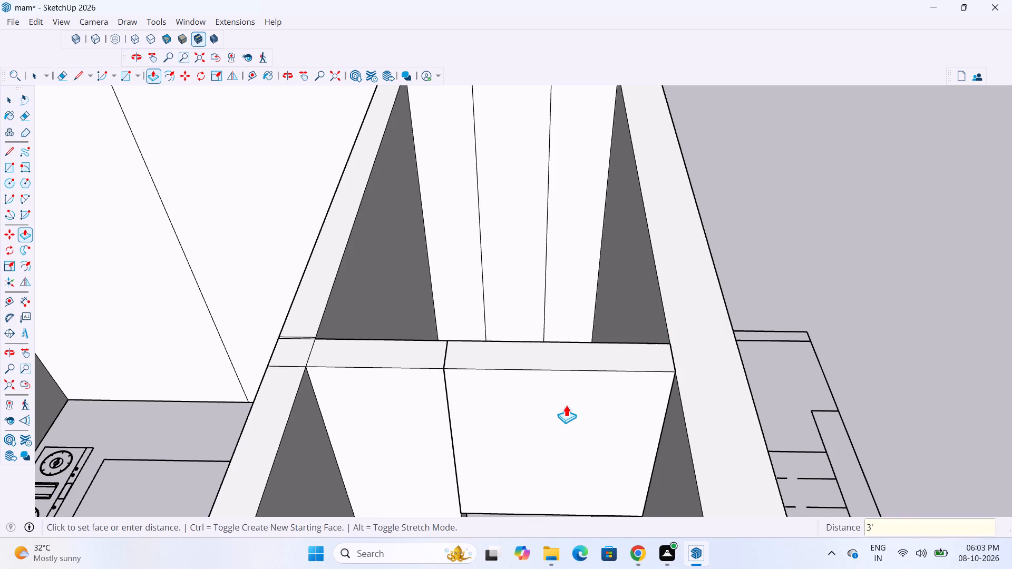
scroll(548, 425, "down", 4)
middle_click_drag(642, 311, 565, 319)
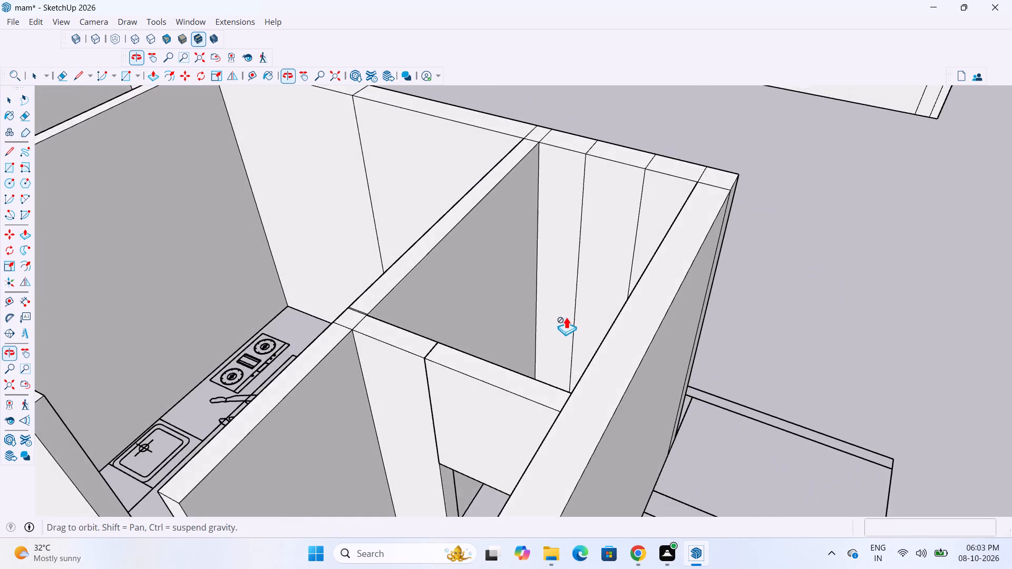
scroll(551, 317, "down", 10)
key("space")
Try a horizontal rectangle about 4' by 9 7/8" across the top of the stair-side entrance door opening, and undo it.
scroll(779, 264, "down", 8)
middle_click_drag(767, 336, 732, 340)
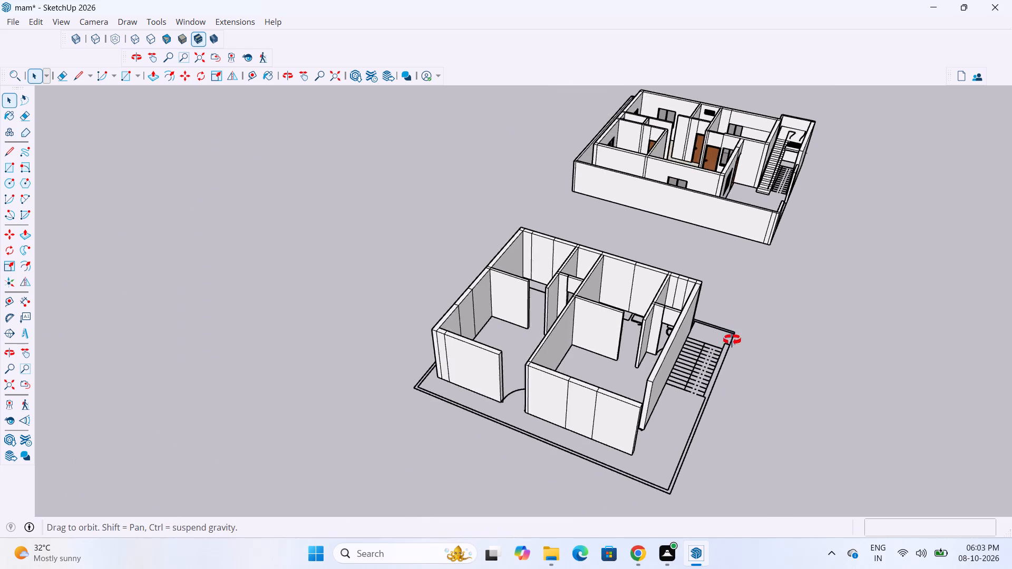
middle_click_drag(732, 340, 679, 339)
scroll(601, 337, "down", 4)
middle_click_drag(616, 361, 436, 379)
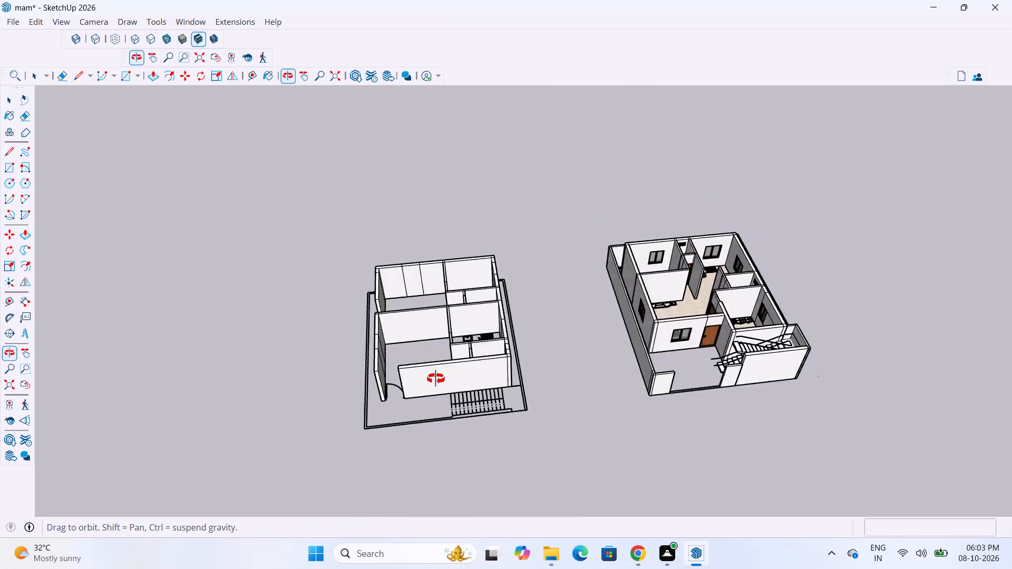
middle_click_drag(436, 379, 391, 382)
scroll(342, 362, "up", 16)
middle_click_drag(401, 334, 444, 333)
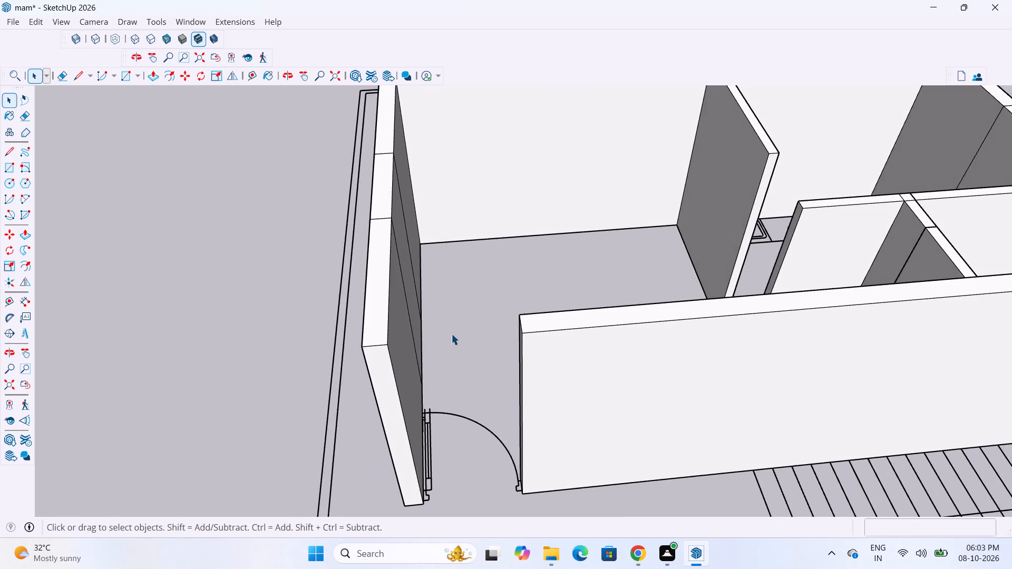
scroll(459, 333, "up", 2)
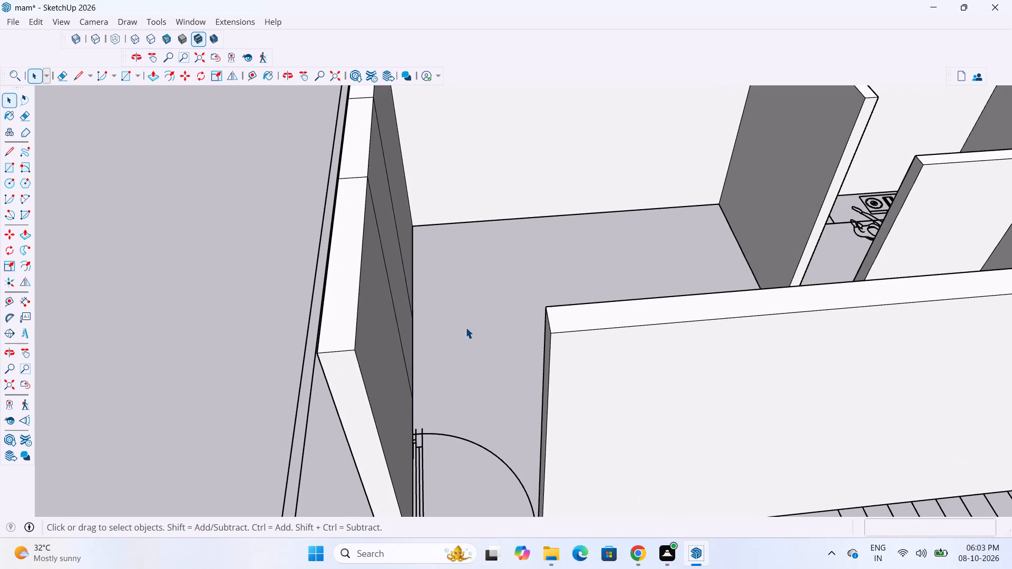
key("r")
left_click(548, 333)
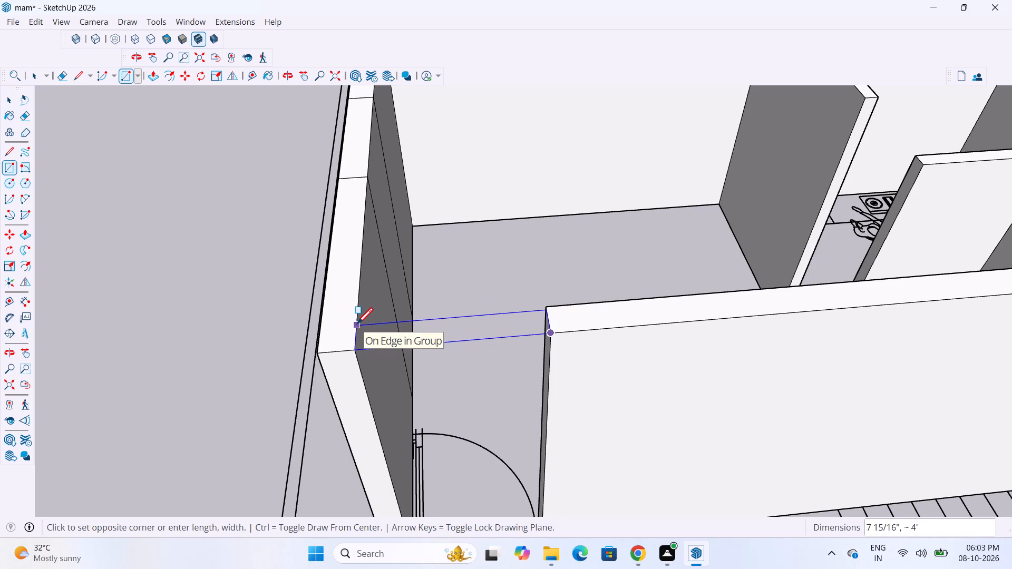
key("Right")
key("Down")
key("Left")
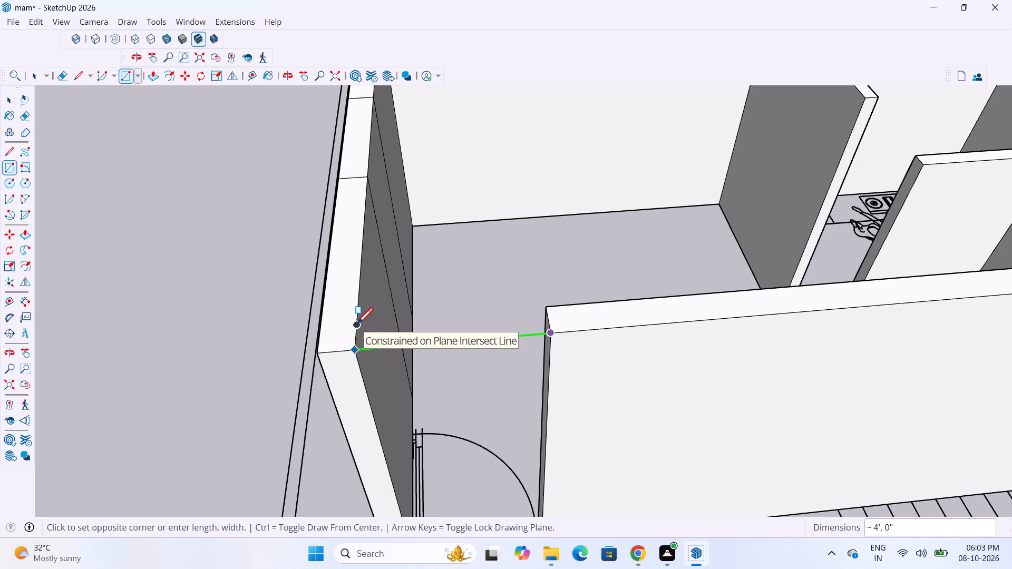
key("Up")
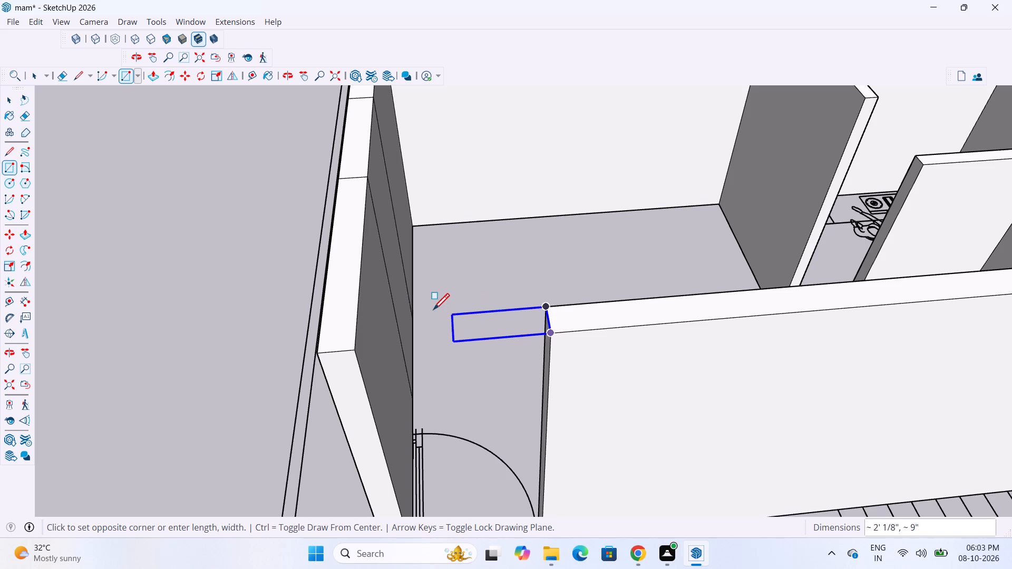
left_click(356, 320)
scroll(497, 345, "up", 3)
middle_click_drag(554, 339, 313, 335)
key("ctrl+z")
Bridge the stair-side entrance door opening with a rectangle about 9" by 4' between the wall-top corners, and extrude it down 3'.
middle_click_drag(589, 358, 791, 389)
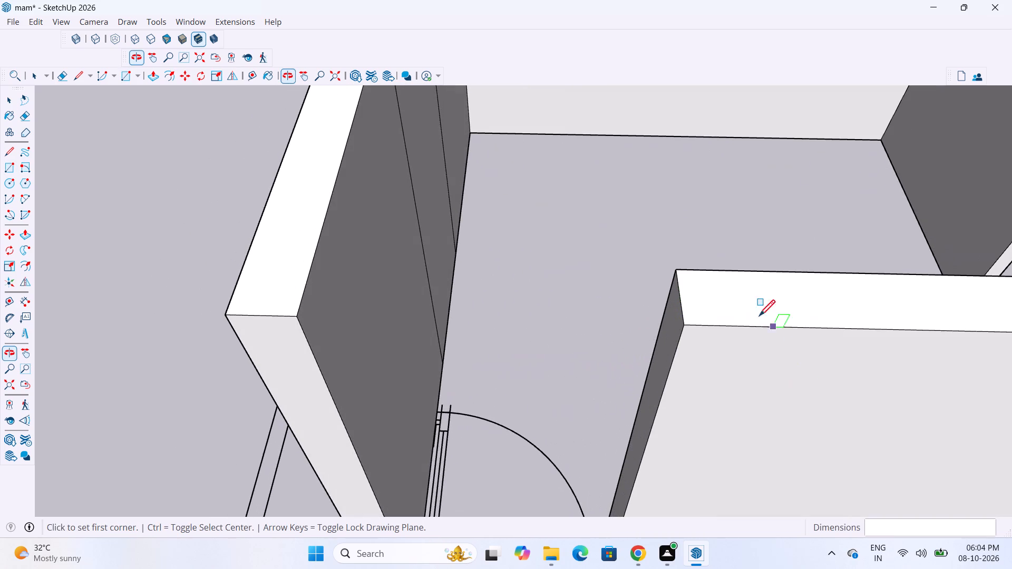
left_click(676, 271)
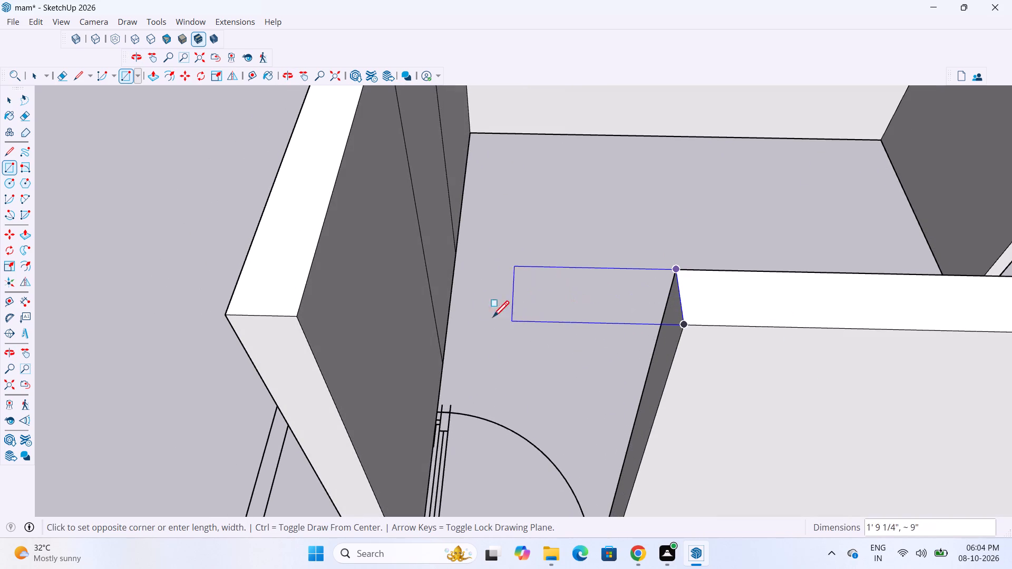
left_click(297, 315)
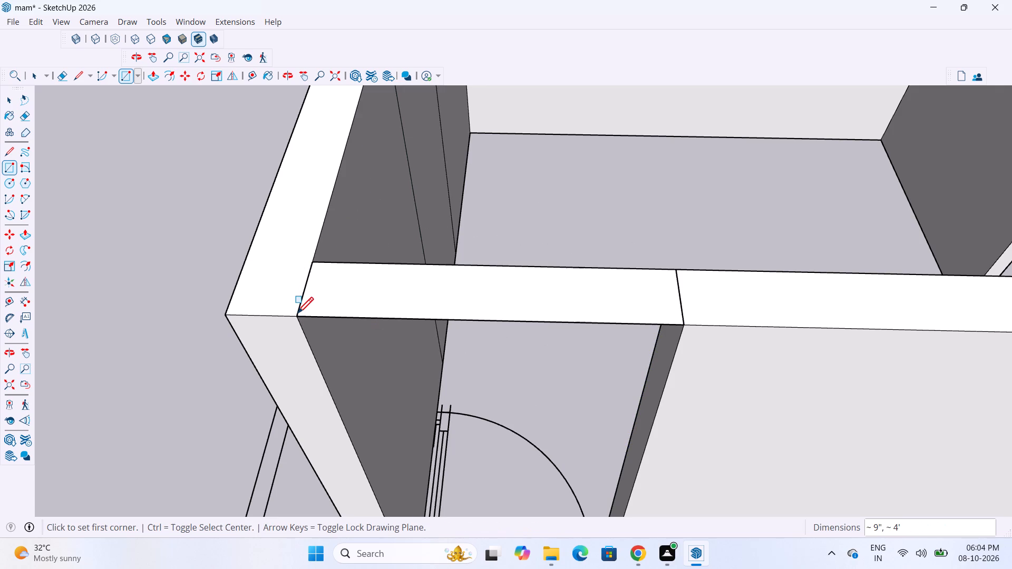
scroll(360, 326, "up", 3)
key("bracketleft")
key("p")
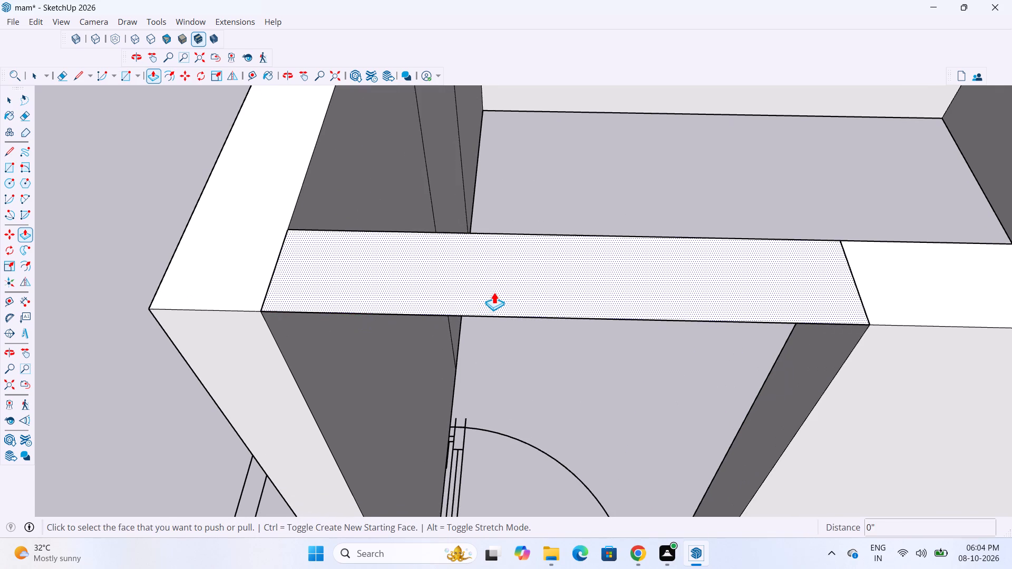
left_click(494, 291)
scroll(470, 341, "down", 4)
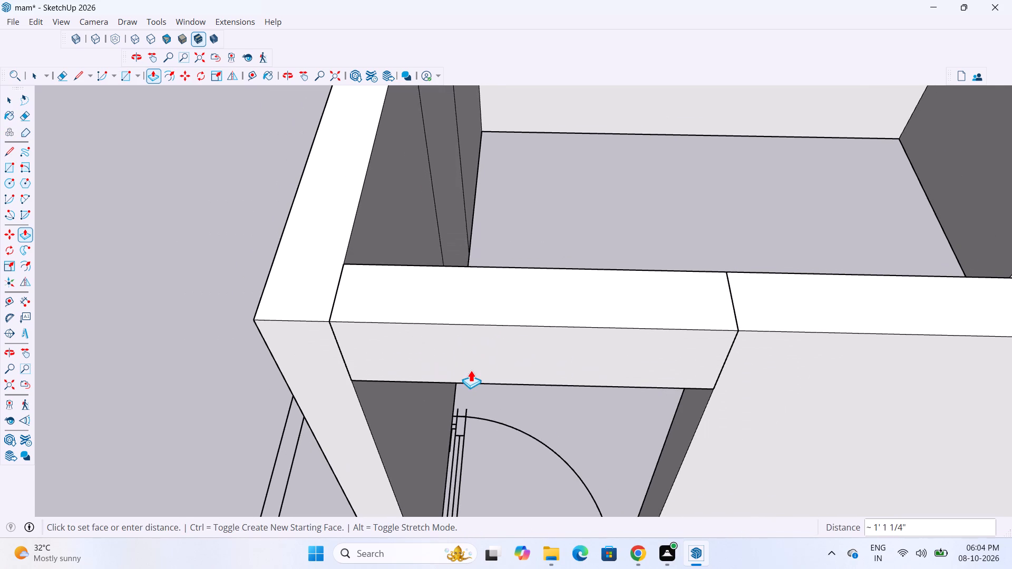
type("3'")
key("Return")
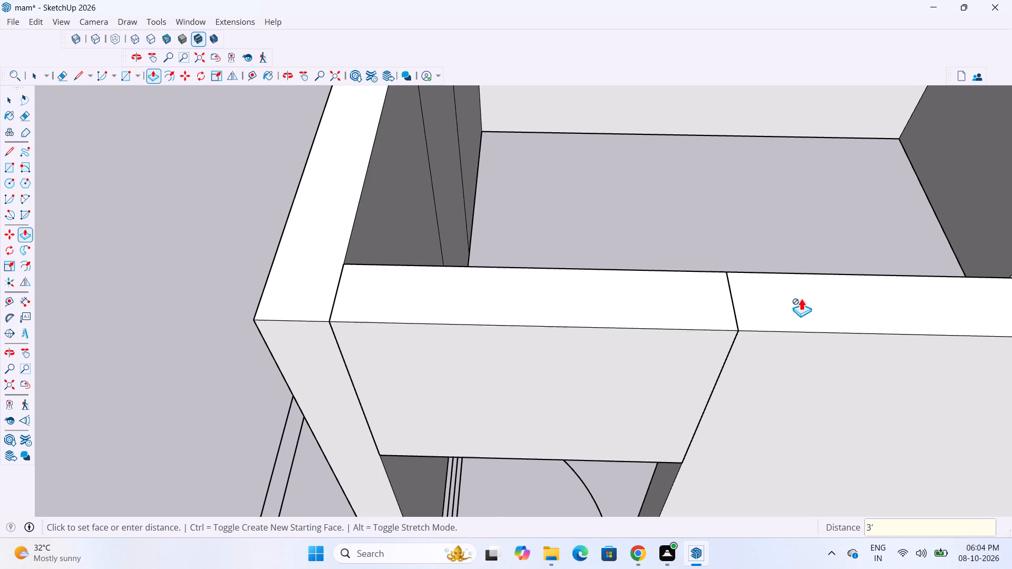
Bridge the other entrance door opening, between the two rooms' outer walls, with a rectangle about 8 3/8" by 3' 11", and extrude it down 3'.
scroll(801, 298, "down", 12)
middle_click_drag(686, 339, 917, 344)
scroll(759, 385, "down", 9)
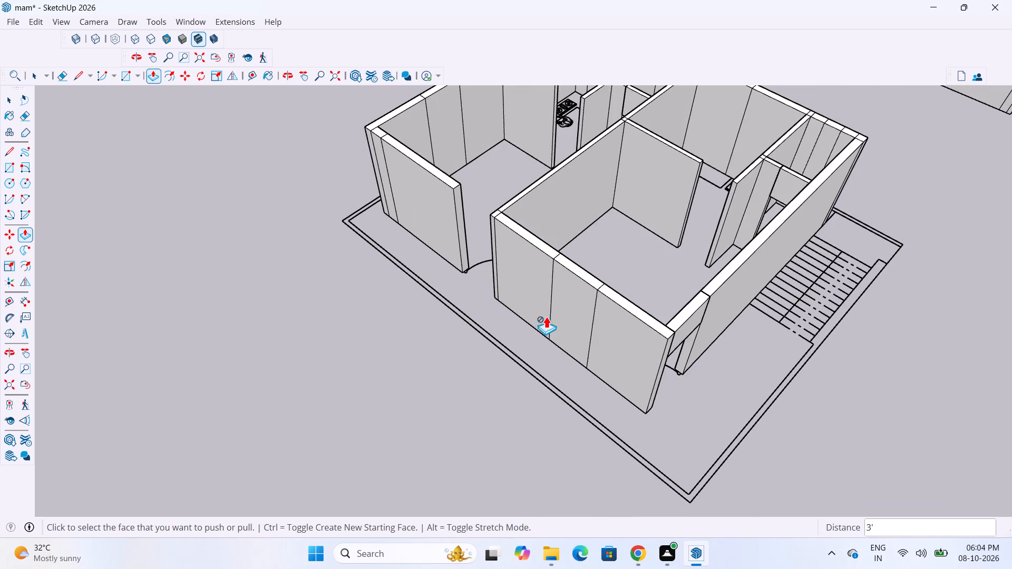
middle_click_drag(576, 313, 783, 312)
scroll(780, 302, "up", 8)
key("r")
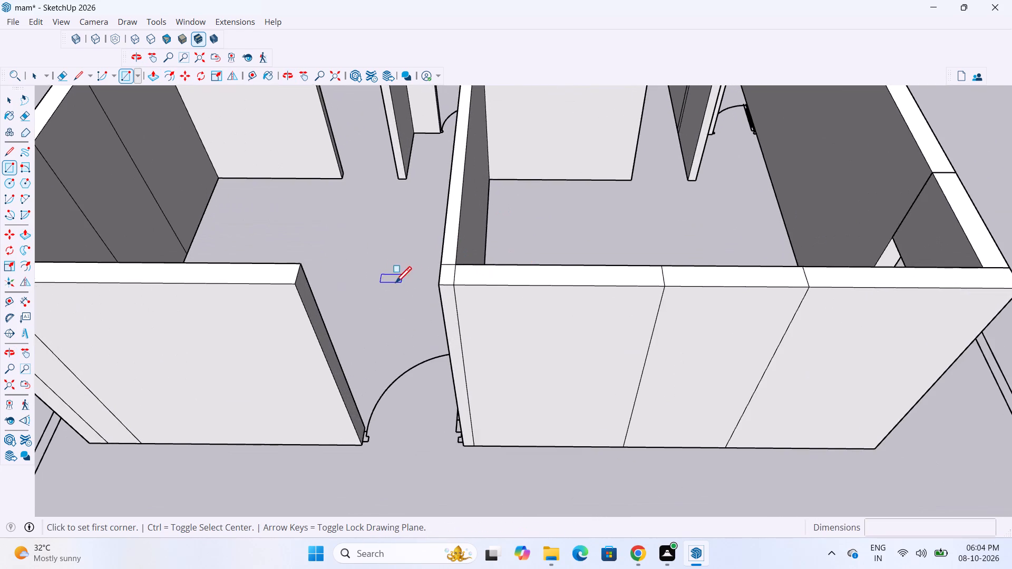
scroll(326, 282, "up", 2)
left_click(291, 257)
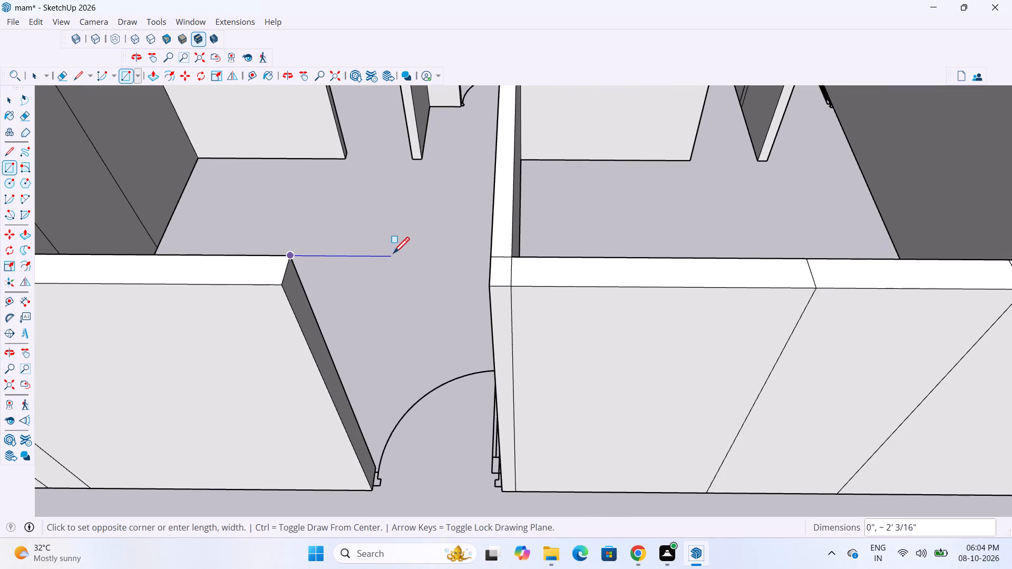
left_click(488, 284)
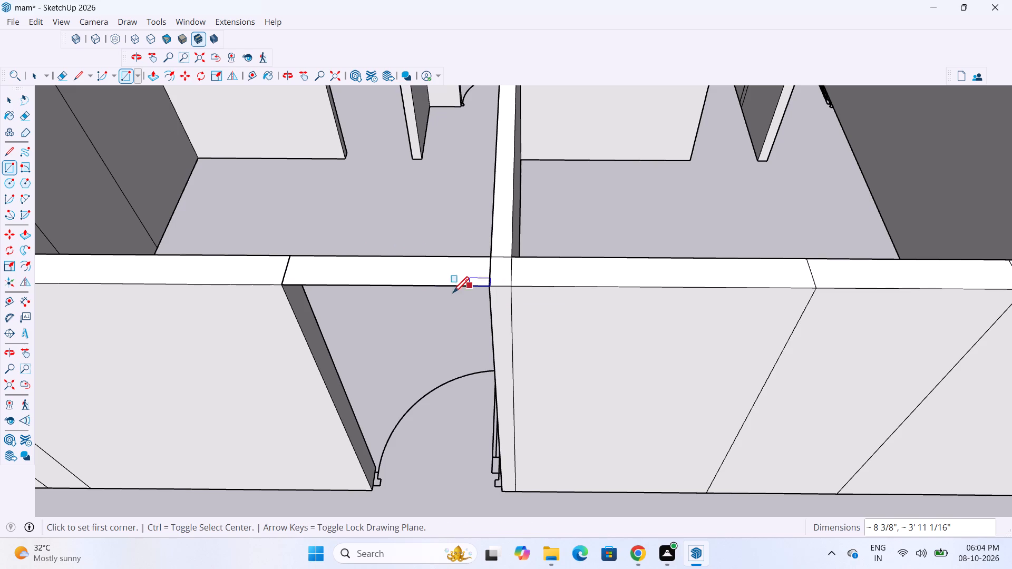
key("p")
left_click(440, 263)
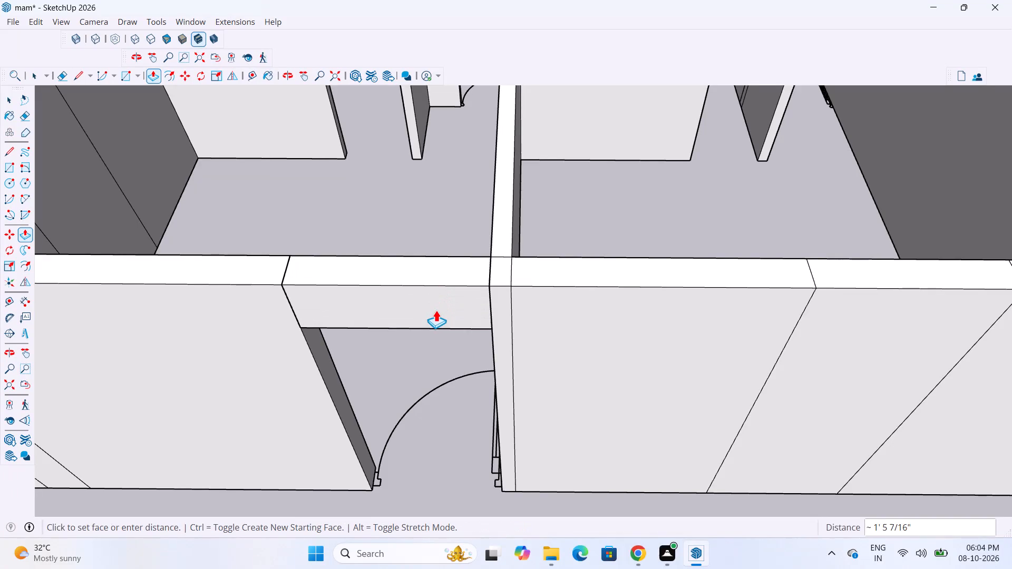
type("3'")
key("Return")
scroll(482, 306, "down", 2)
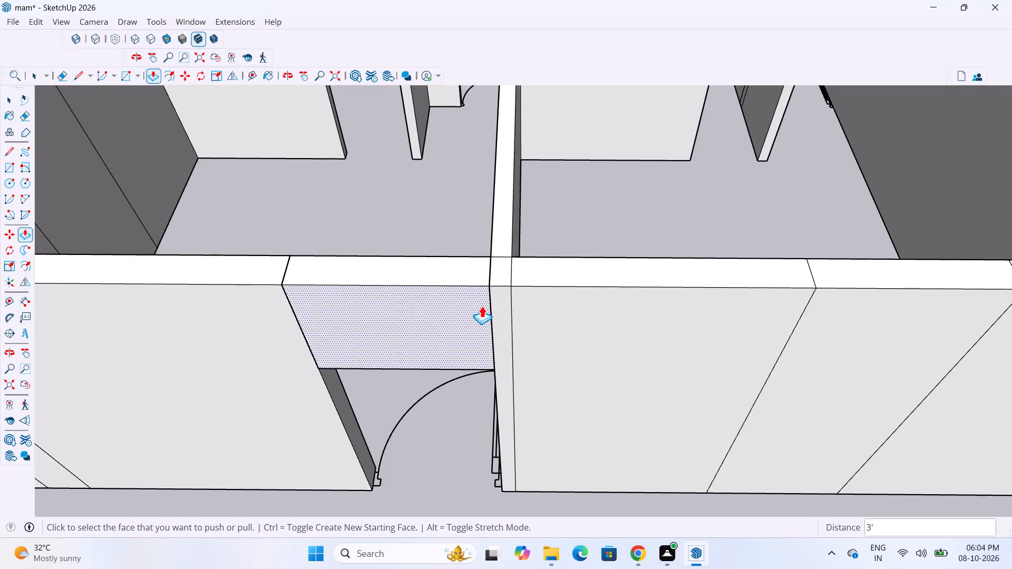
Examine the walls and closed door openings from several sides, comparing them with the finished house model alongside.
scroll(482, 306, "down", 11)
middle_click_drag(671, 374, 315, 387)
scroll(385, 326, "down", 9)
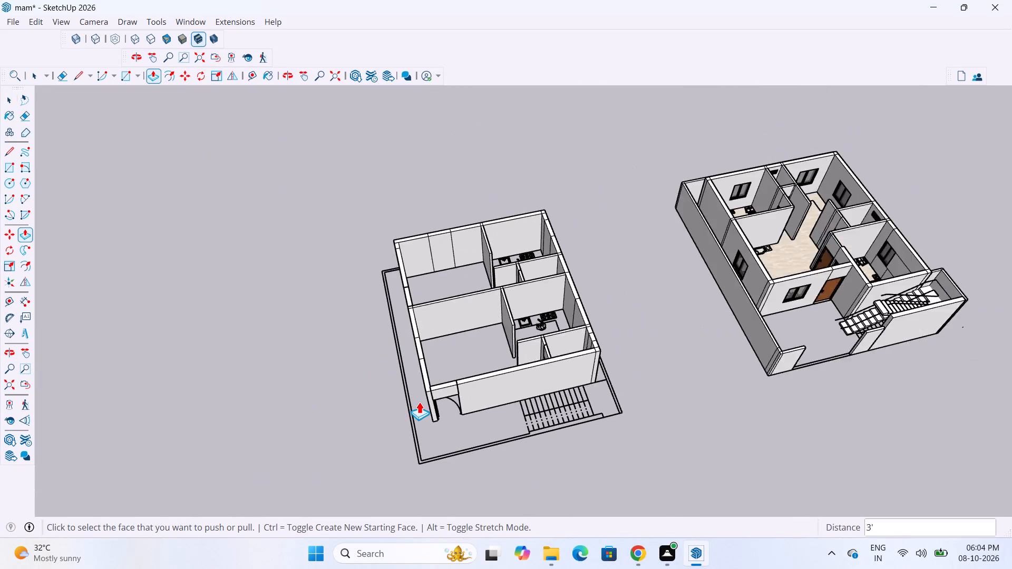
key("space")
left_click(605, 252)
scroll(488, 289, "down", 9)
middle_click_drag(534, 325, 494, 324)
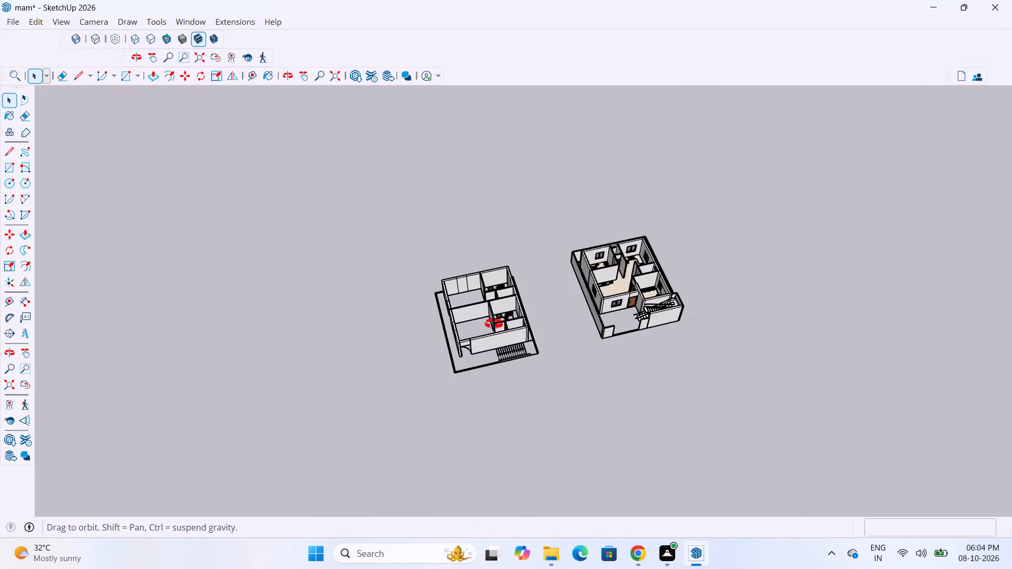
middle_click_drag(494, 324, 460, 318)
scroll(479, 318, "up", 13)
scroll(500, 317, "down", 6)
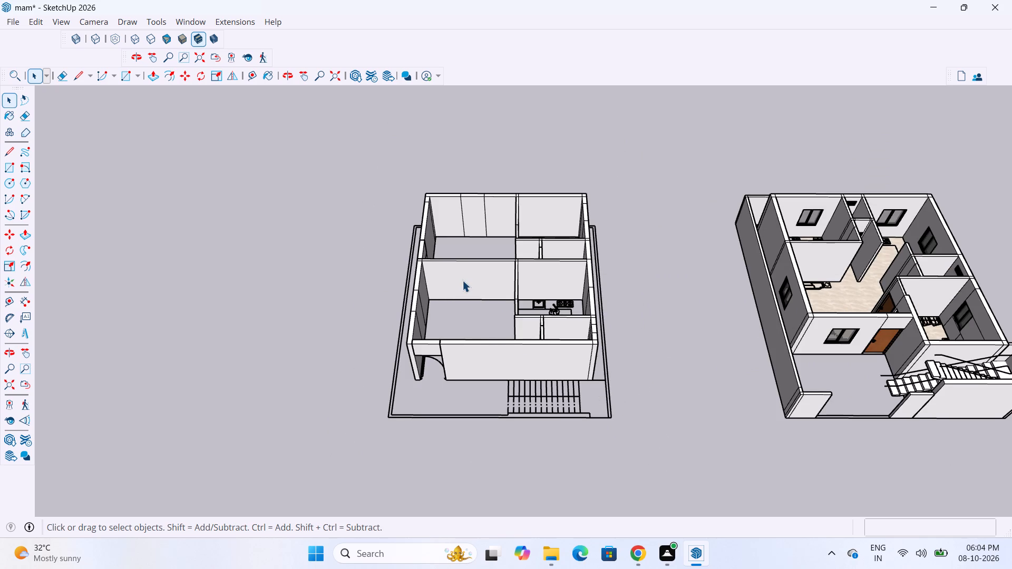
scroll(461, 259, "up", 4)
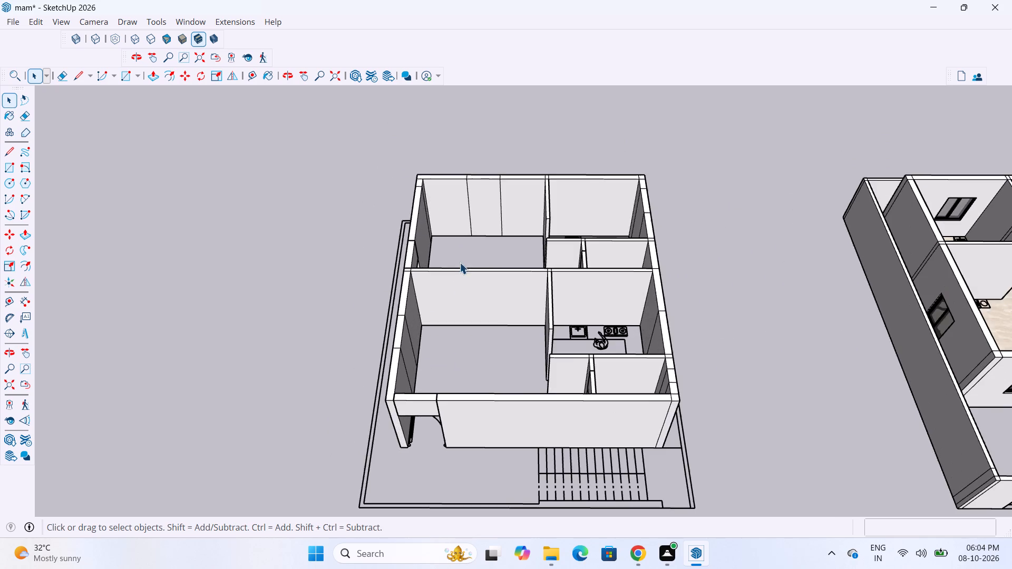
scroll(466, 285, "down", 4)
middle_click_drag(463, 290, 745, 250)
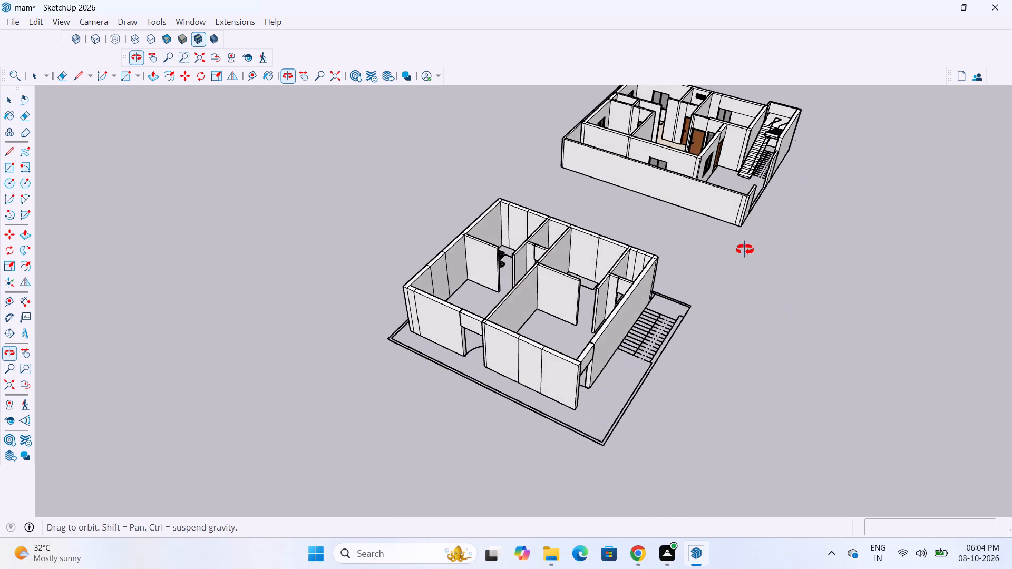
middle_click_drag(745, 250, 744, 238)
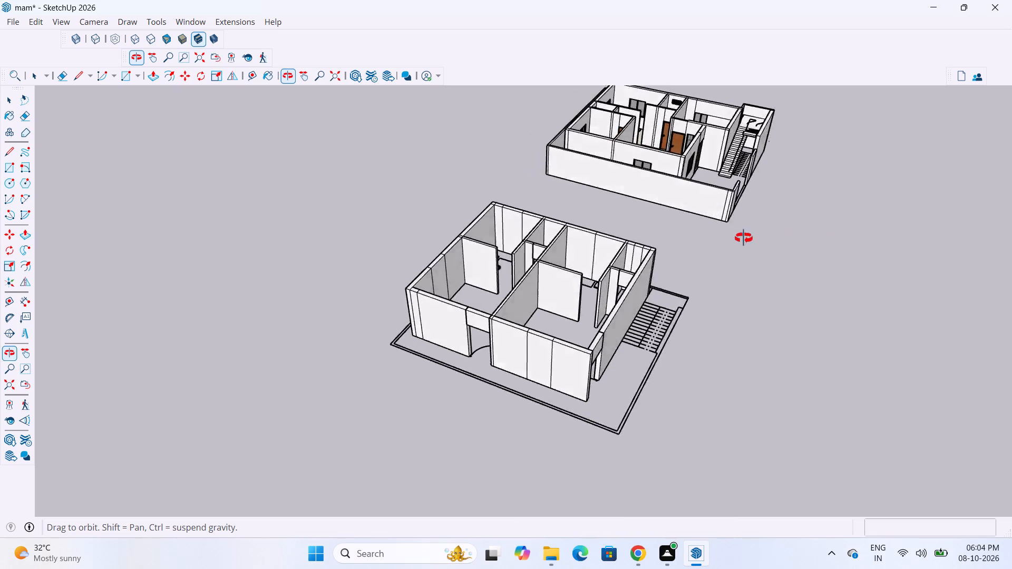
middle_click_drag(744, 238, 476, 270)
scroll(524, 312, "up", 8)
middle_click_drag(527, 313, 689, 312)
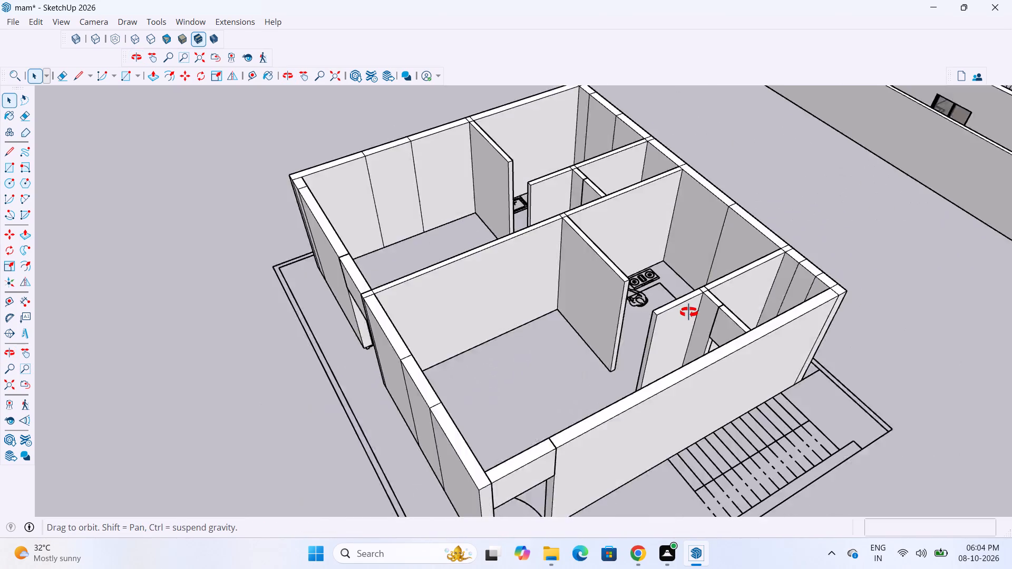
middle_click_drag(689, 312, 893, 315)
scroll(605, 145, "up", 11)
scroll(581, 217, "down", 10)
middle_click_drag(826, 335, 851, 335)
scroll(850, 335, "down", 10)
scroll(619, 325, "down", 4)
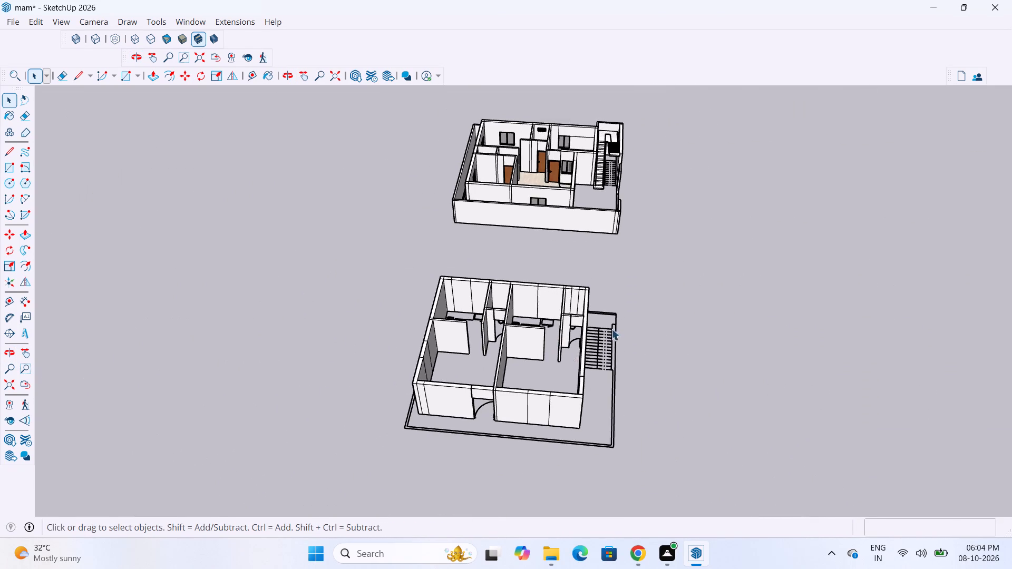
Open the wall group and place horizontal guides on the outer wall of the room farthest from the stairs, 3' above floor level and 4' higher.
middle_click_drag(573, 312, 212, 308)
scroll(302, 203, "up", 7)
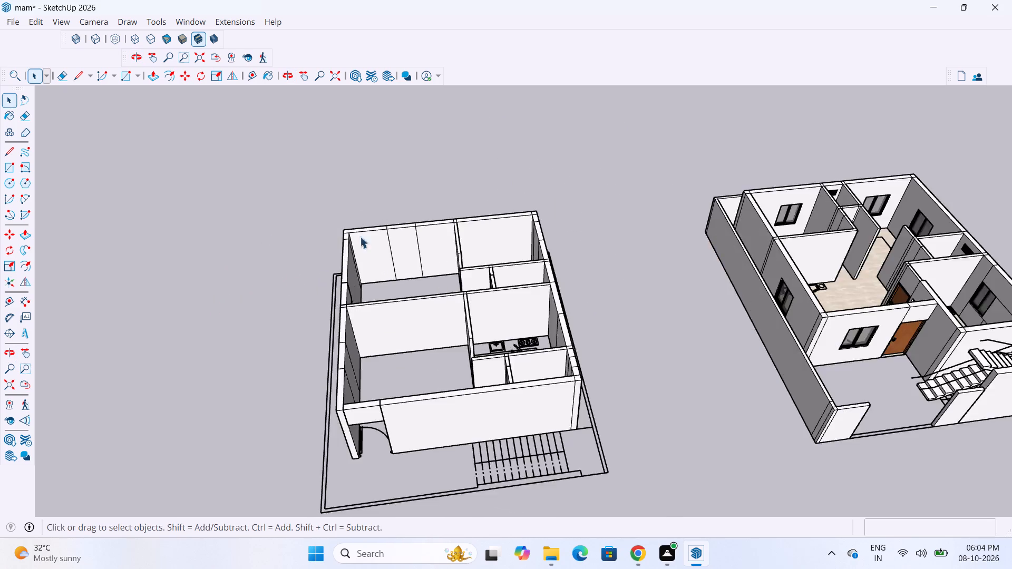
scroll(360, 237, "up", 14)
double_click(439, 311)
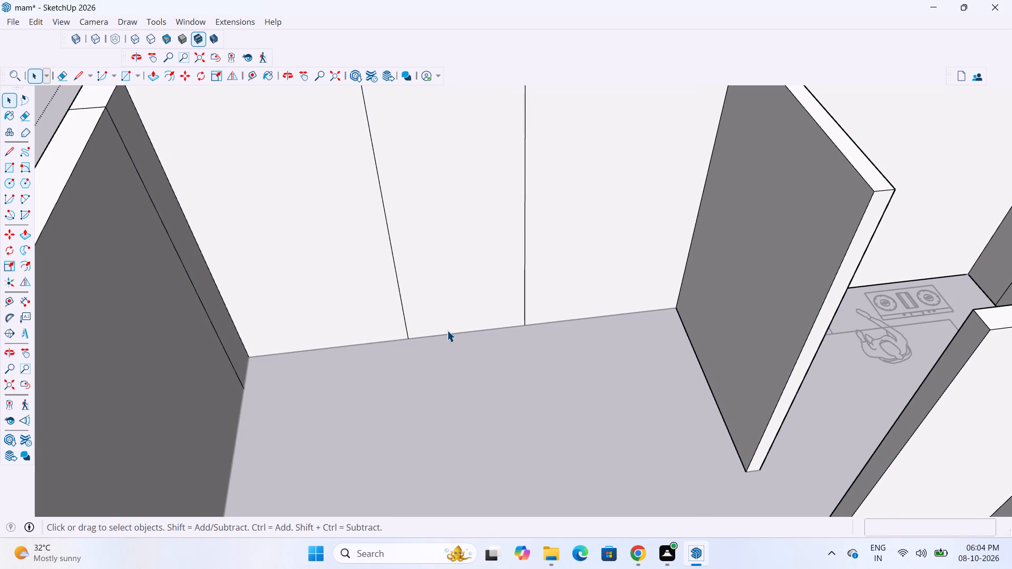
key("t")
left_click(464, 330)
scroll(462, 277, "down", 5)
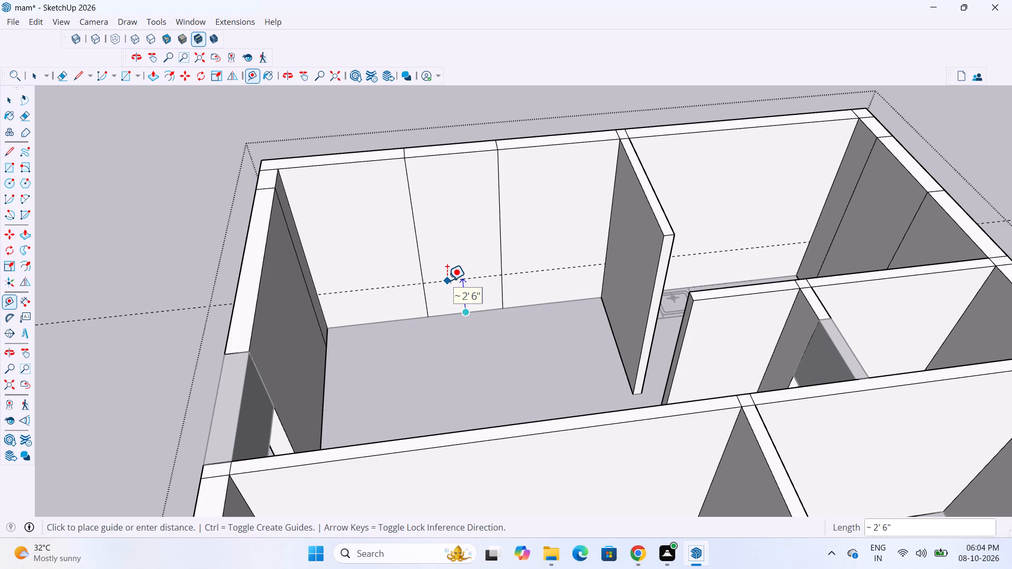
type("3'")
key("Return")
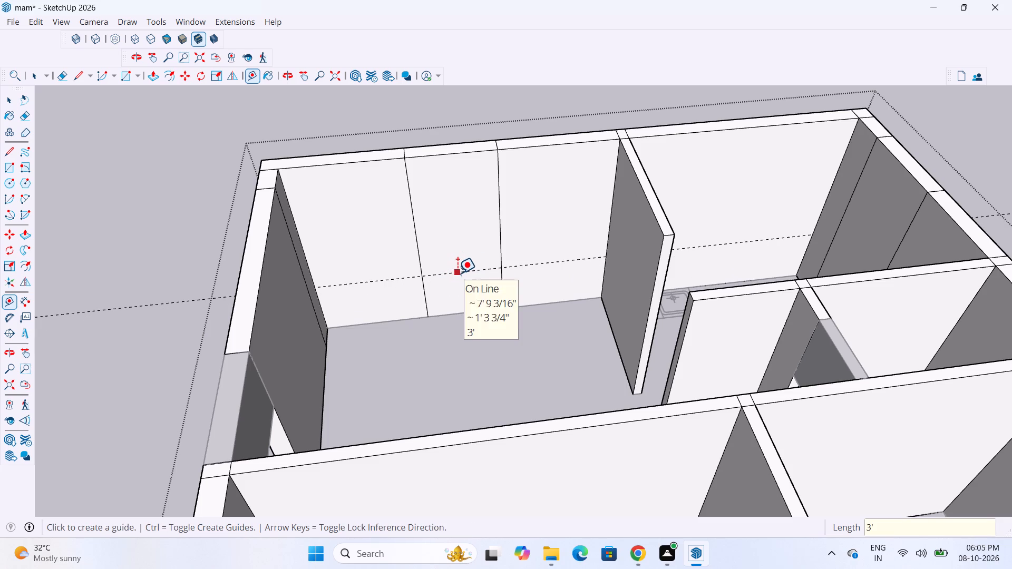
left_click(458, 273)
type("4'")
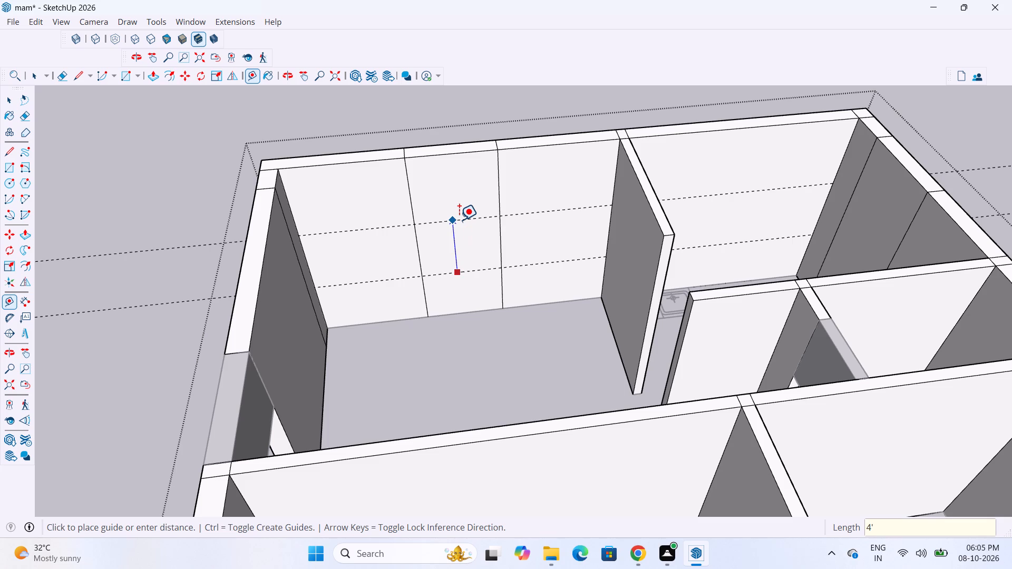
key("Return")
Draw a 4' by 4' window rectangle between the guides and vertical wall lines, push it through the 9" wall, and erase the leftover face.
key("r")
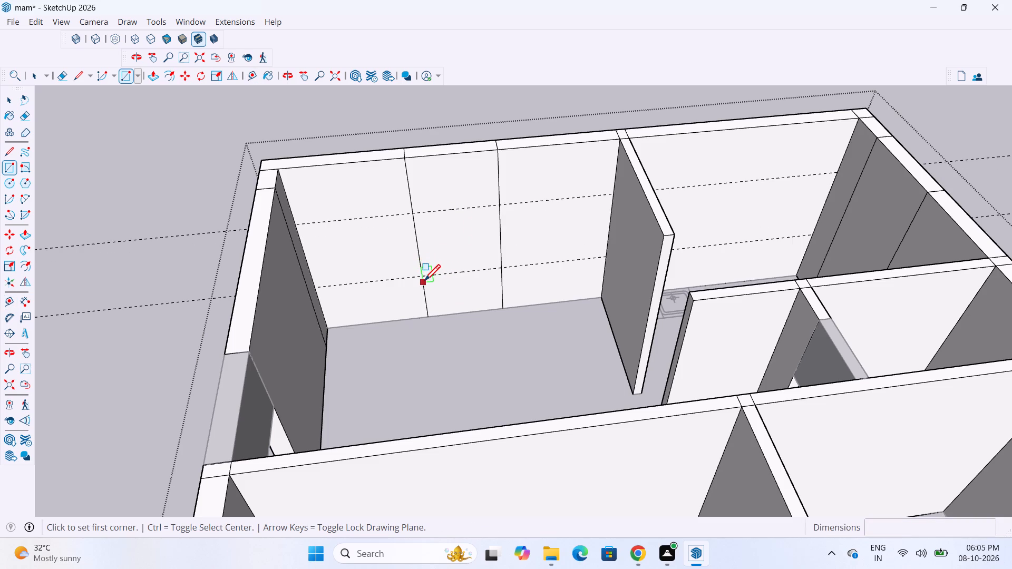
left_click(423, 278)
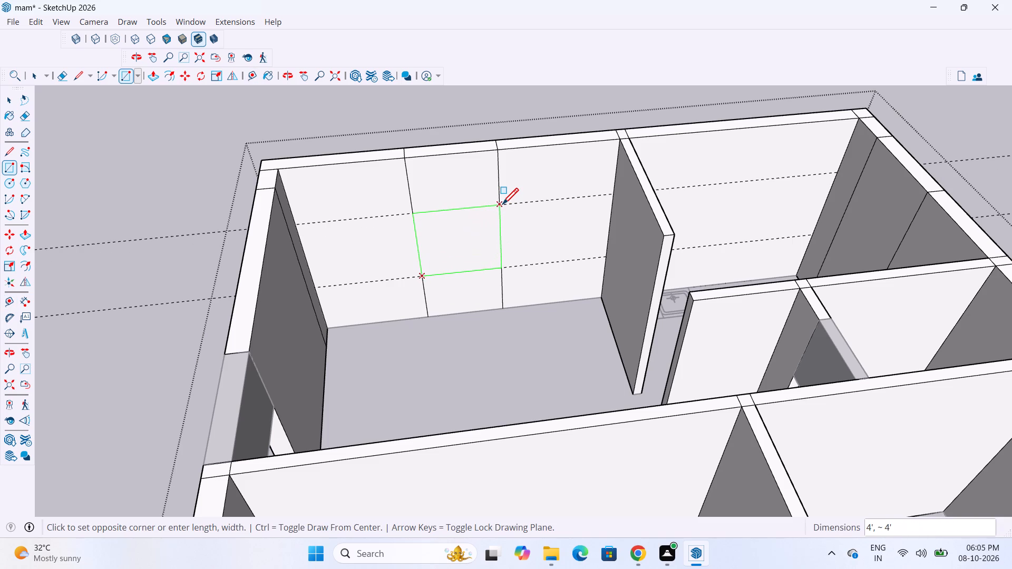
left_click(502, 206)
key("p")
left_click(451, 225)
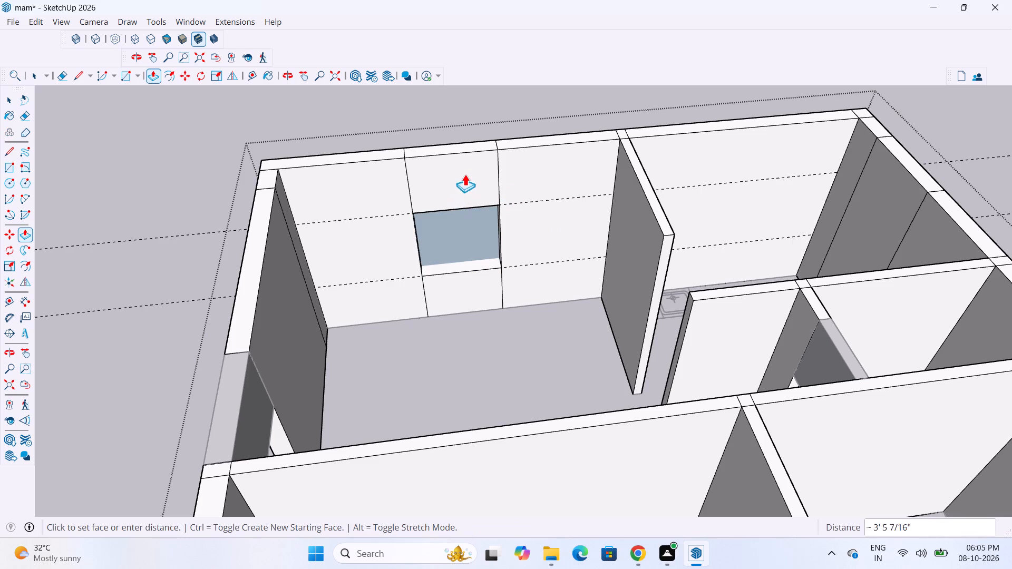
middle_click_drag(466, 171, 559, 209)
left_click(395, 140)
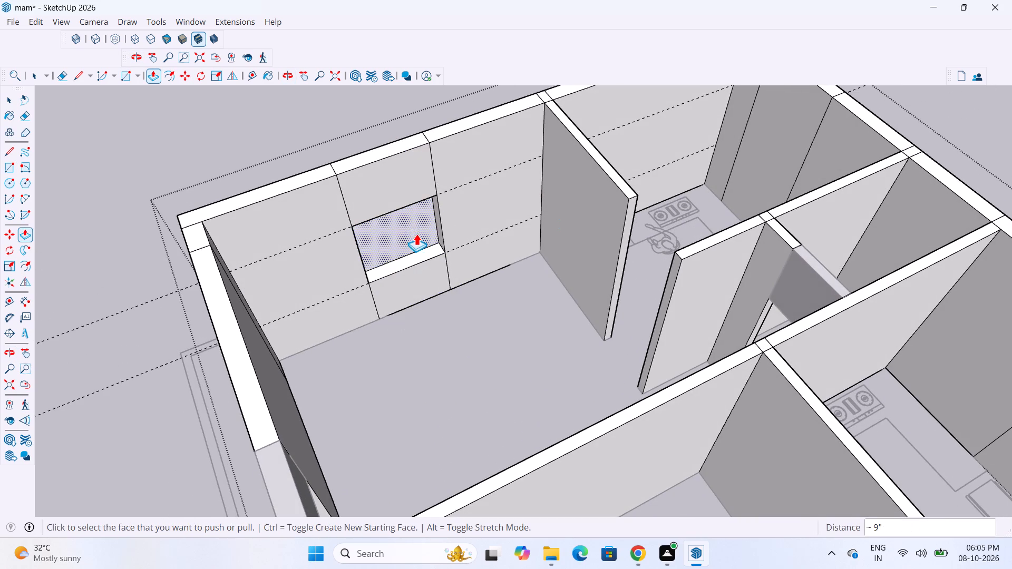
scroll(414, 232, "up", 5)
left_click(408, 222)
key("Delete")
Delete all guides and leave the wall group.
scroll(408, 222, "down", 1)
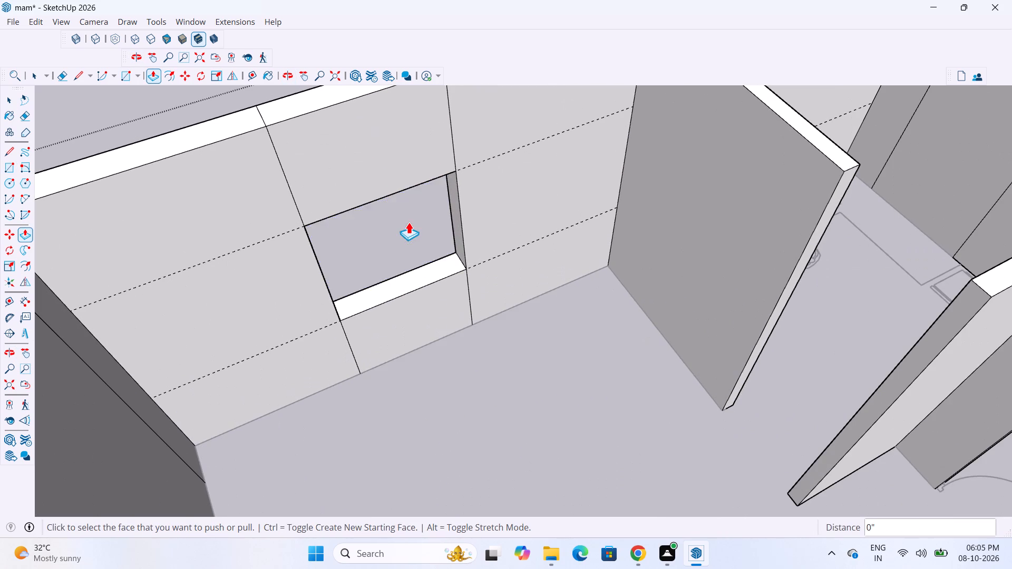
middle_click_drag(408, 222, 339, 290)
scroll(273, 358, "down", 9)
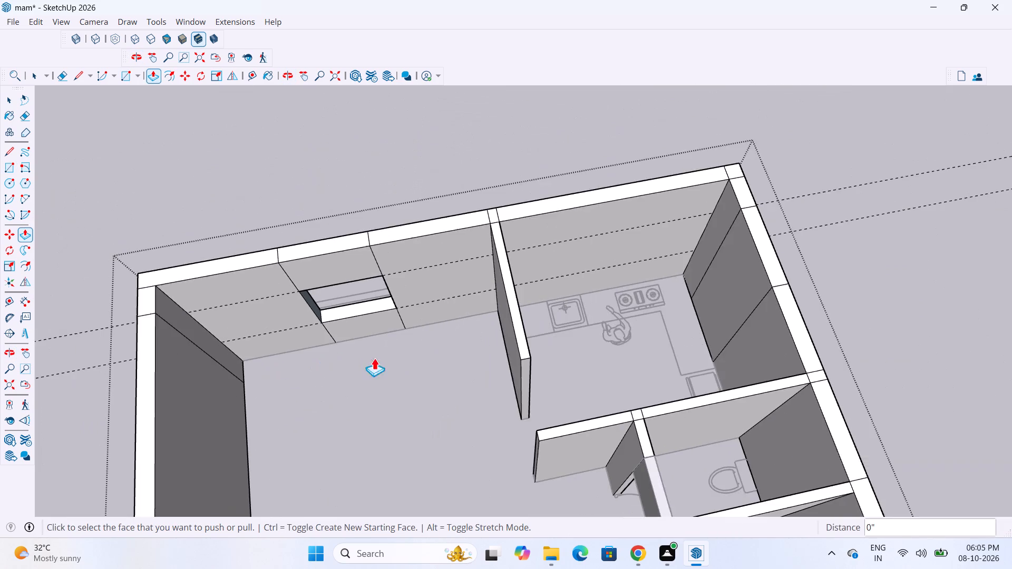
middle_click_drag(386, 327, 329, 275)
scroll(435, 250, "down", 2)
left_click(32, 24)
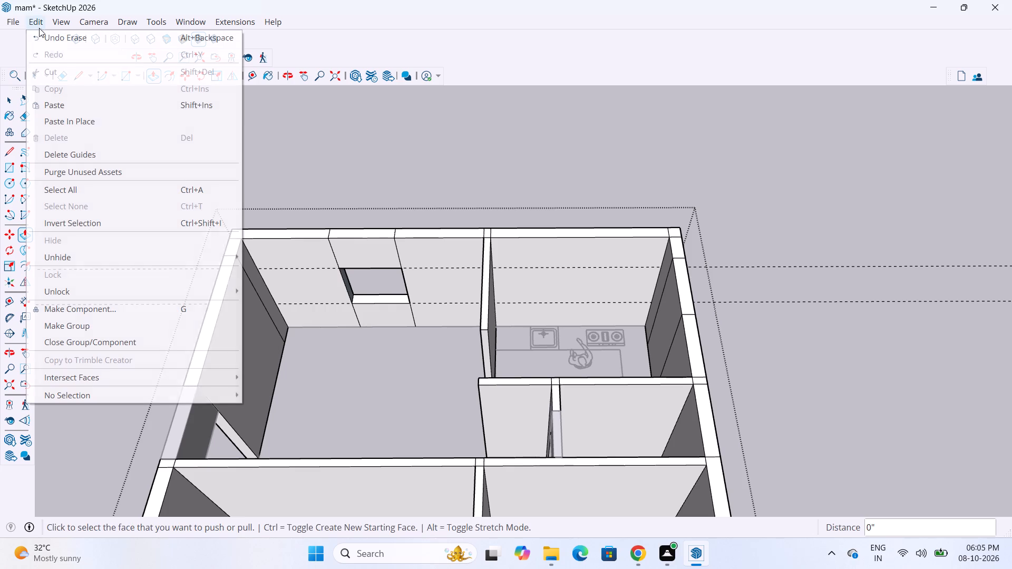
left_click(98, 152)
key("space")
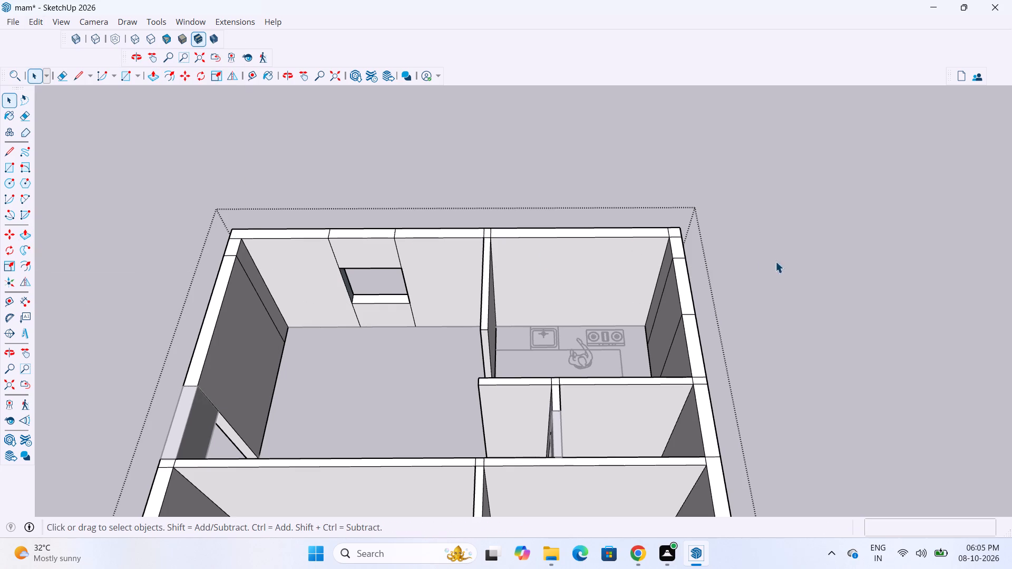
left_click(797, 251)
Open the wall group and place horizontal guides on the outer wall of the corner kitchen farthest from the stairs, 3' above the floor and 4' higher.
scroll(731, 292, "up", 3)
middle_click_drag(674, 306, 946, 264)
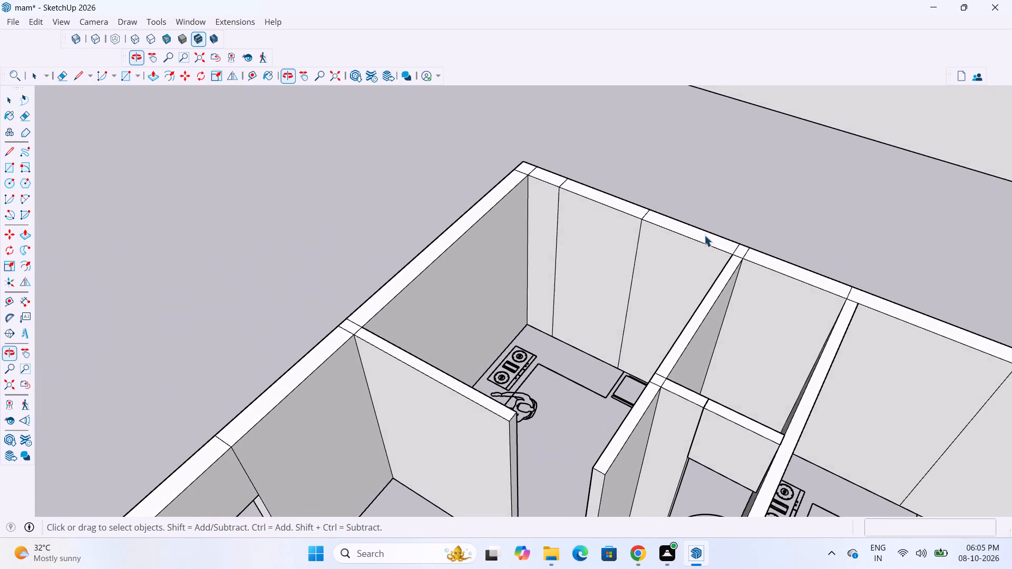
scroll(612, 329, "down", 3)
middle_click_drag(570, 367, 746, 301)
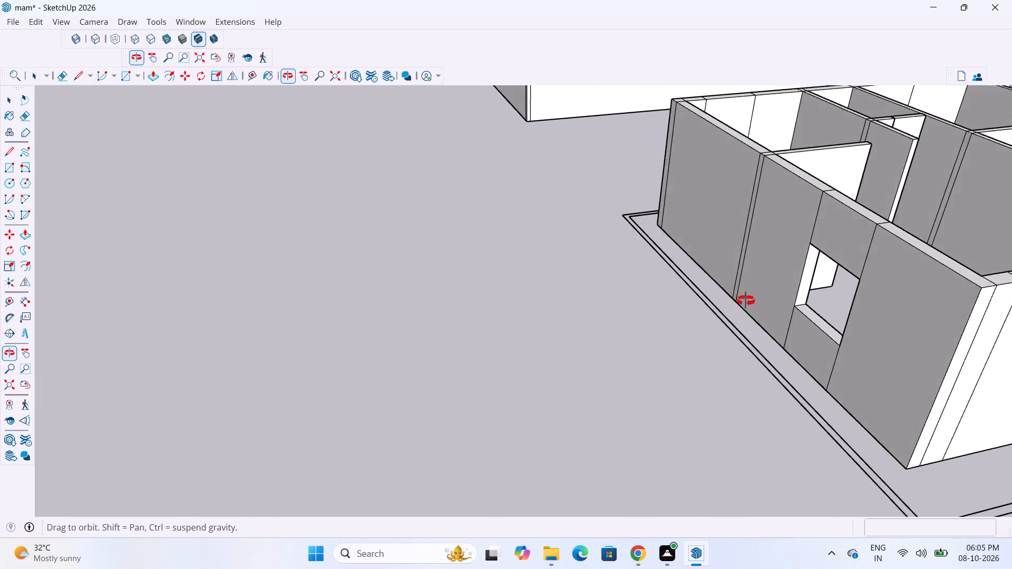
middle_click_drag(746, 301, 600, 383)
scroll(447, 361, "down", 3)
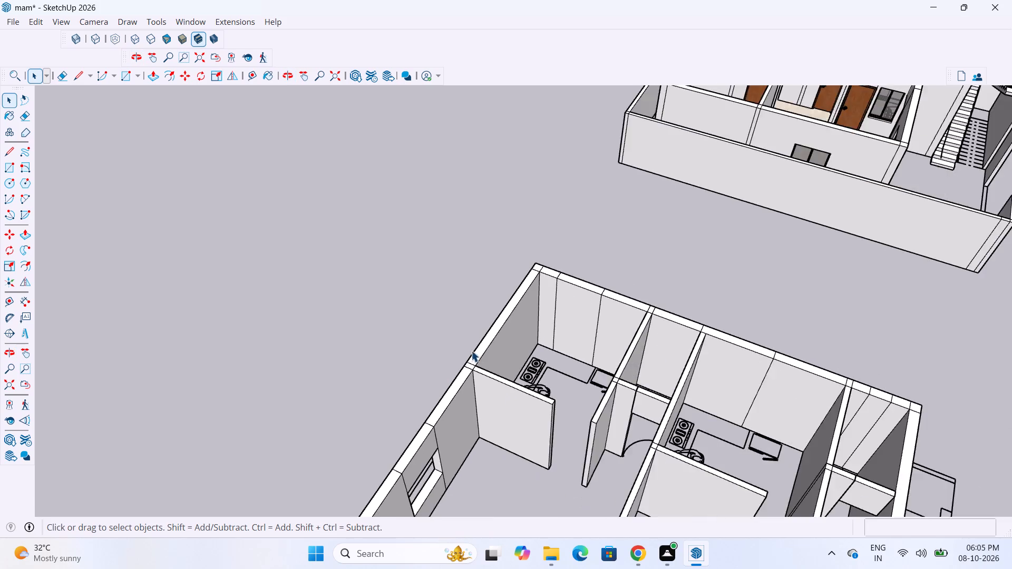
scroll(551, 368, "up", 7)
middle_click_drag(572, 351, 682, 344)
double_click(630, 286)
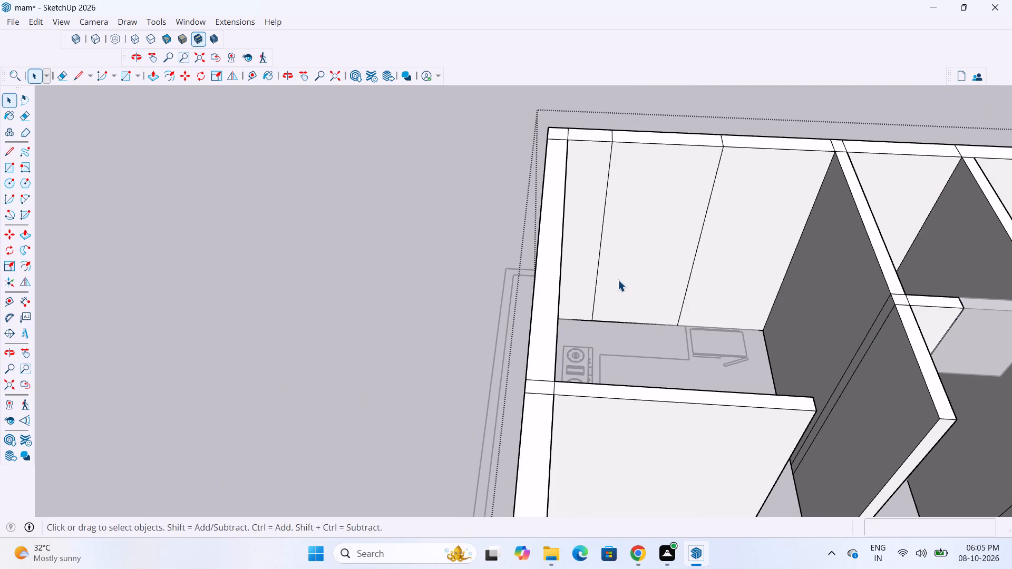
key("t")
left_click(639, 324)
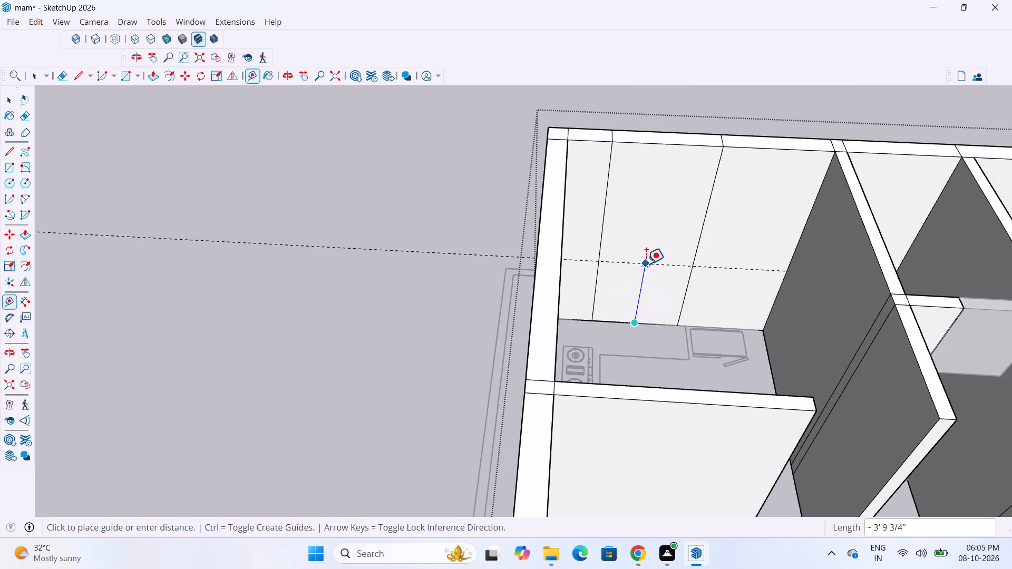
type("3'")
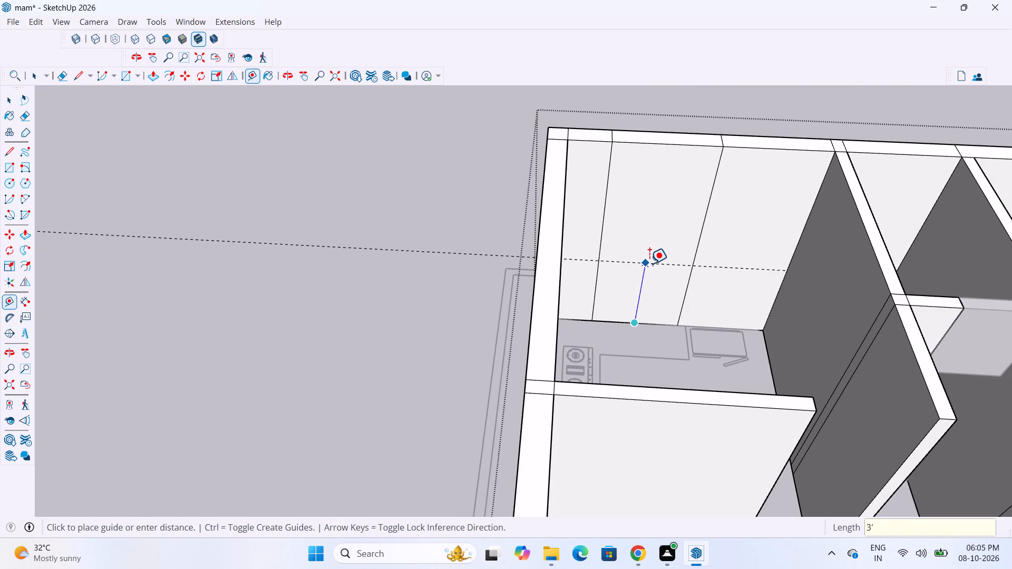
key("Return")
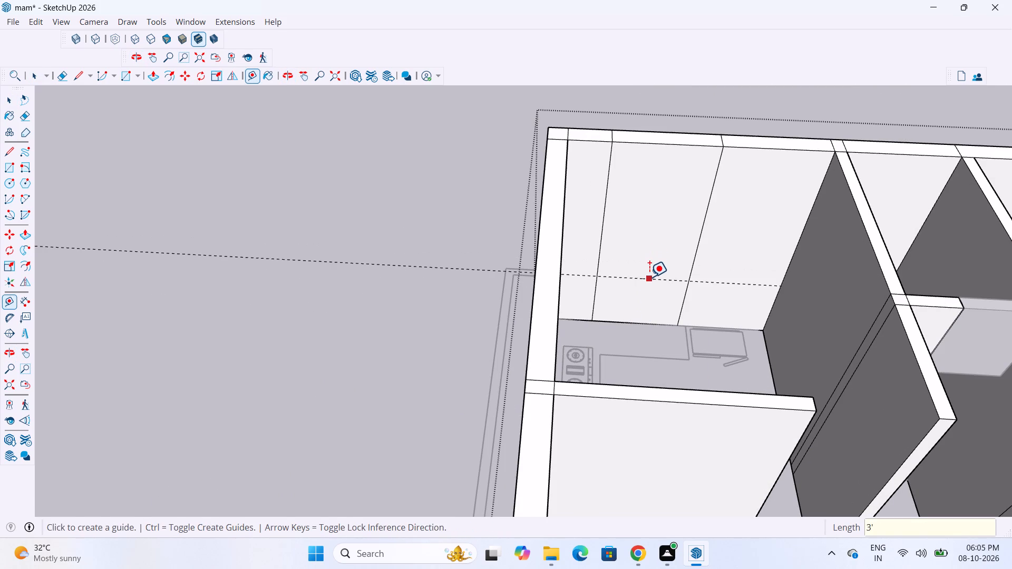
left_click(649, 277)
type("4'")
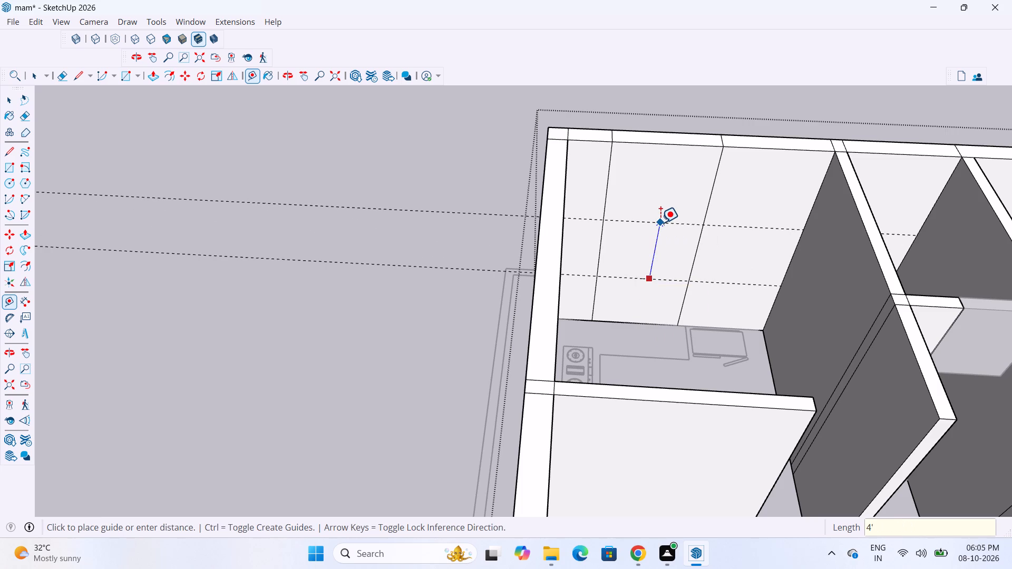
key("Return")
Draw a 4' by 4' window rectangle between the guides and vertical wall lines, push it through the 9" kitchen wall, and erase the leftover face.
key("r")
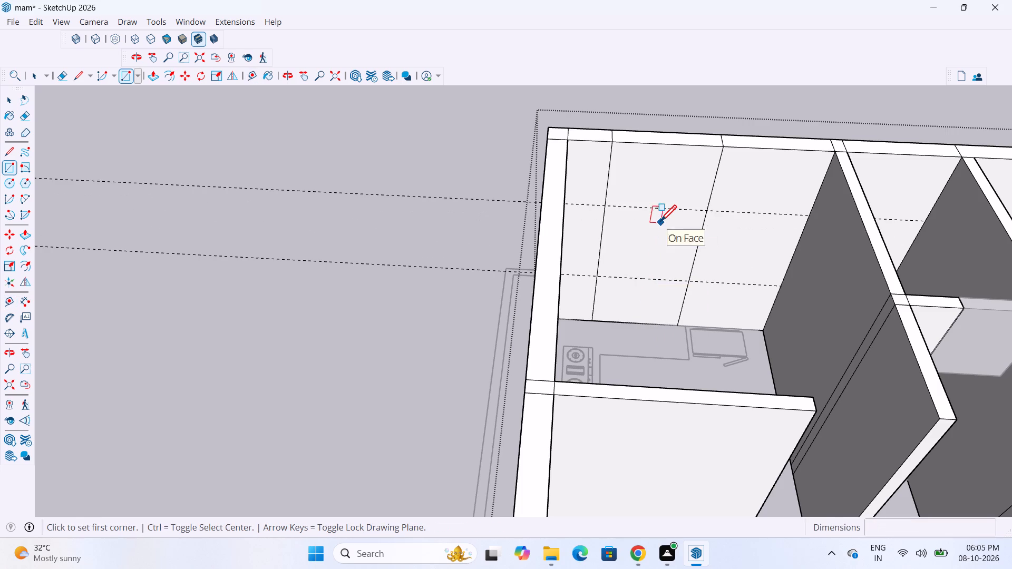
left_click(597, 279)
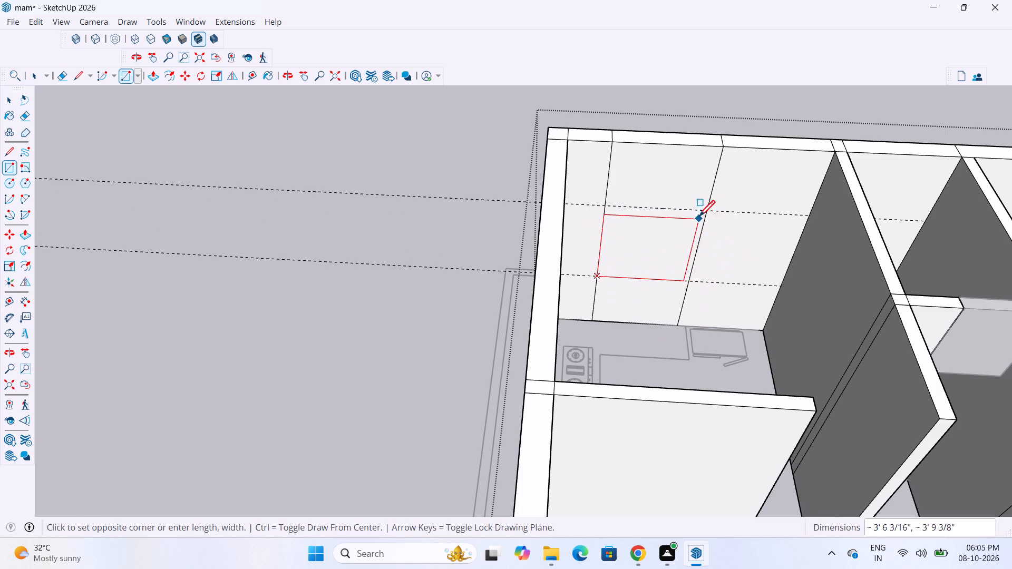
left_click(707, 213)
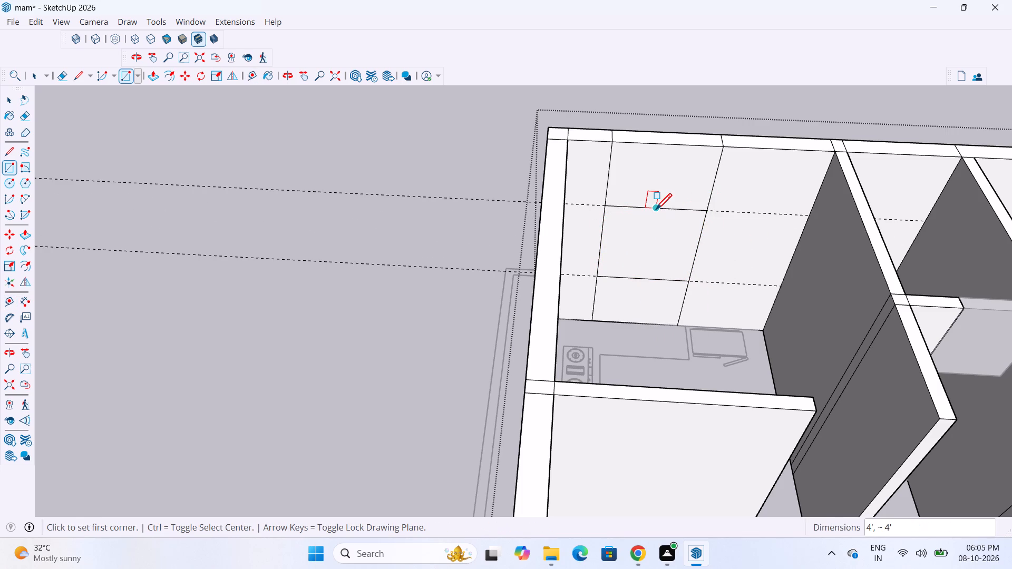
key("p")
left_click(655, 252)
middle_click_drag(672, 191, 750, 233)
scroll(636, 261, "down", 3)
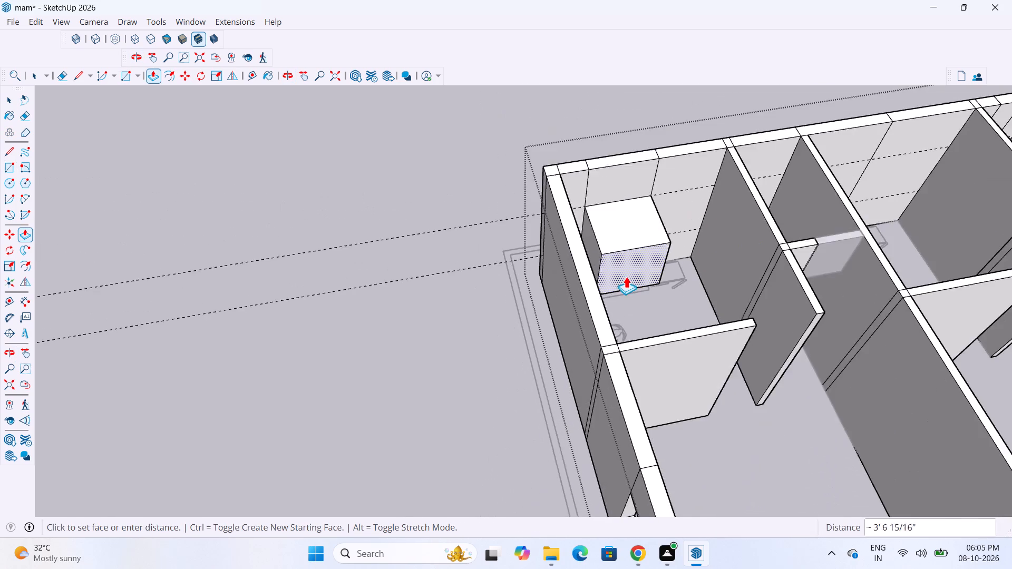
scroll(626, 276, "down", 5)
scroll(635, 186, "up", 7)
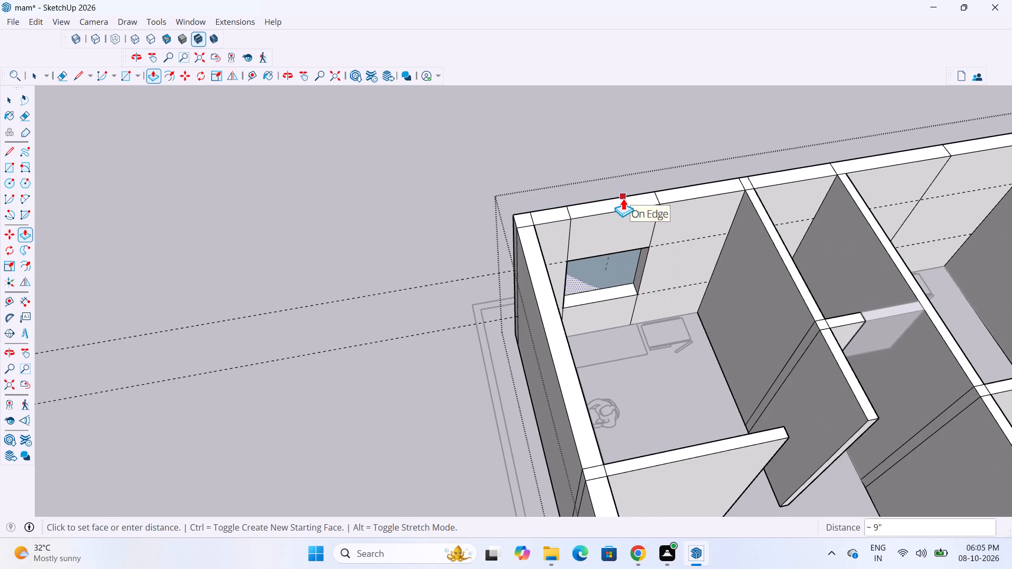
left_click(623, 198)
key("space")
scroll(600, 276, "up", 3)
middle_click_drag(609, 269, 717, 238)
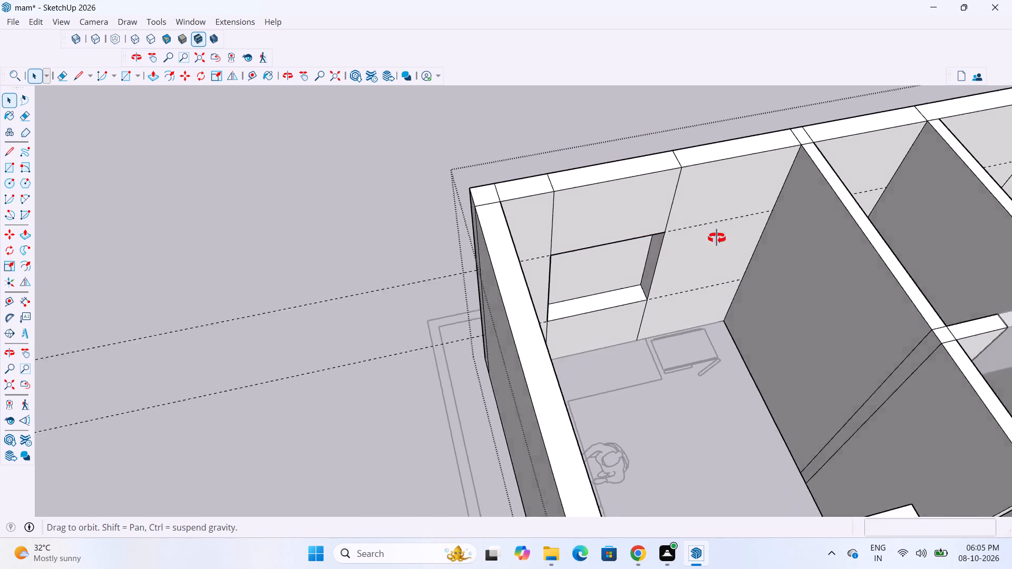
middle_click_drag(717, 238, 978, 196)
middle_click_drag(589, 203, 266, 311)
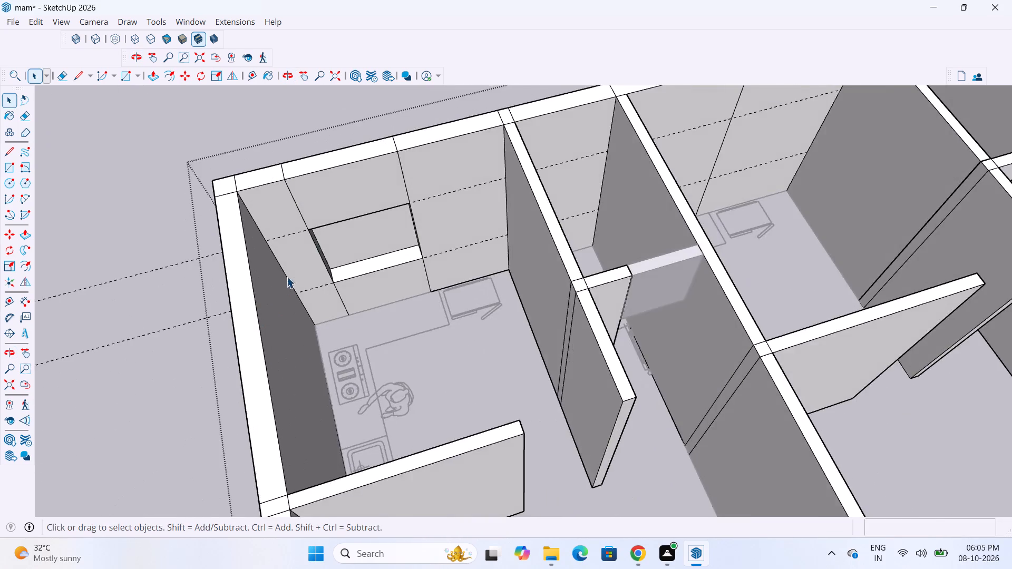
scroll(294, 271, "up", 3)
left_click(364, 230)
key("Delete")
Leave the wall group and delete all guides.
scroll(378, 277, "down", 4)
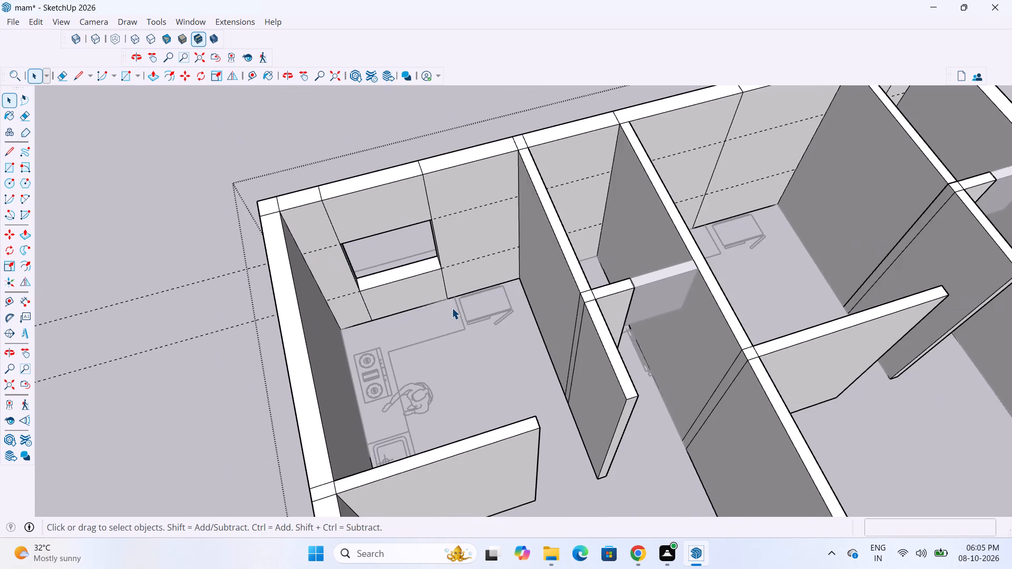
middle_click_drag(441, 305, 252, 290)
left_click(210, 209)
scroll(461, 189, "up", 3)
middle_click_drag(490, 181, 1010, 182)
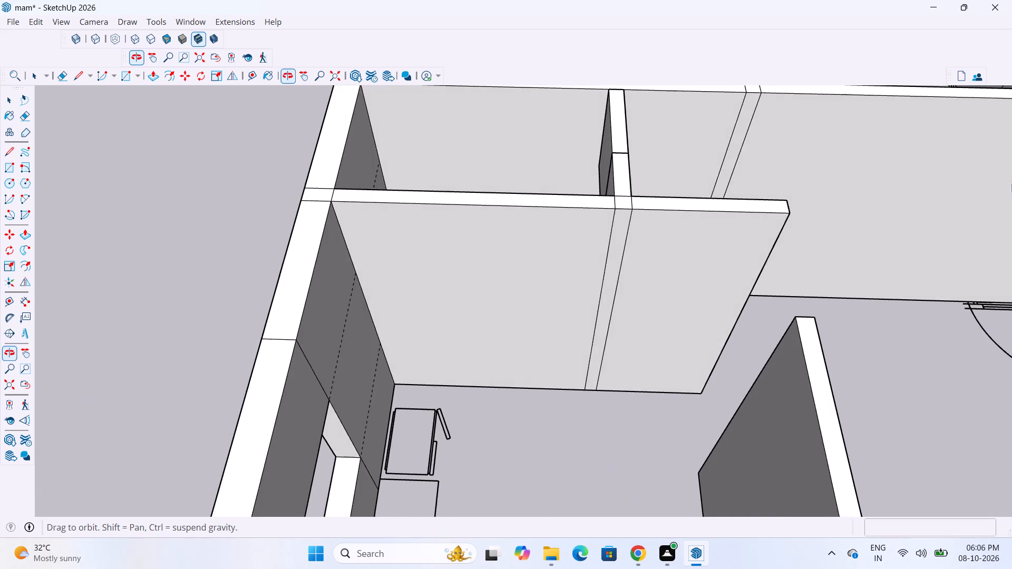
middle_click_drag(1010, 182, 1011, 182)
middle_click_drag(436, 313, 131, 360)
scroll(251, 385, "down", 8)
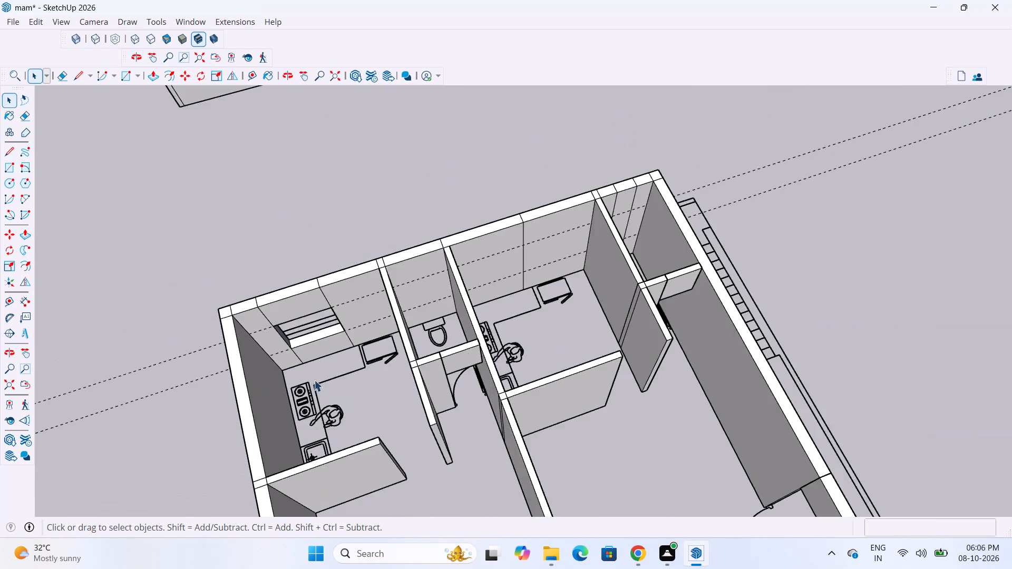
scroll(205, 309, "up", 8)
middle_click_drag(335, 367, 246, 312)
scroll(345, 344, "up", 11)
scroll(371, 365, "down", 5)
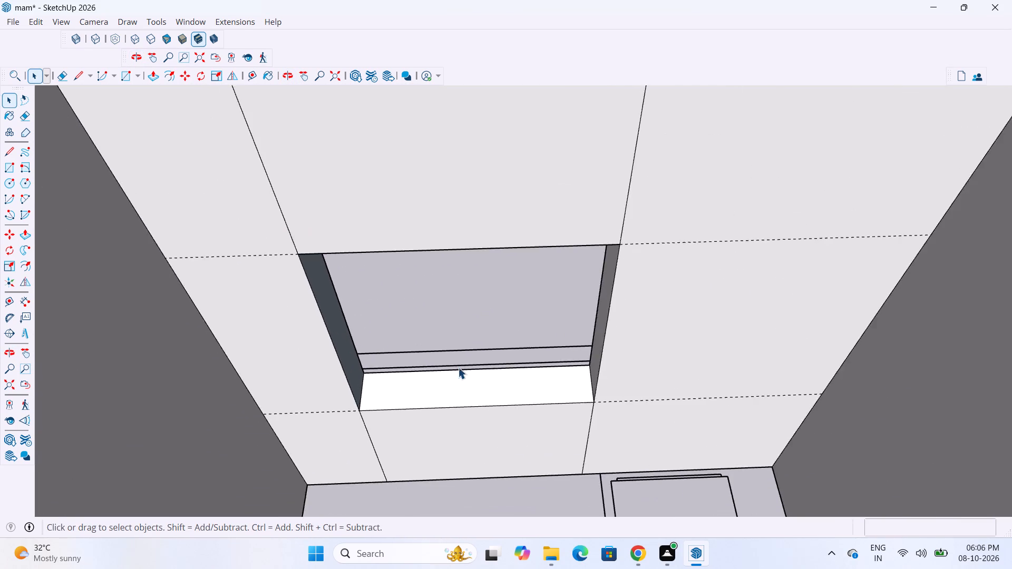
scroll(458, 367, "down", 11)
left_click(60, 25)
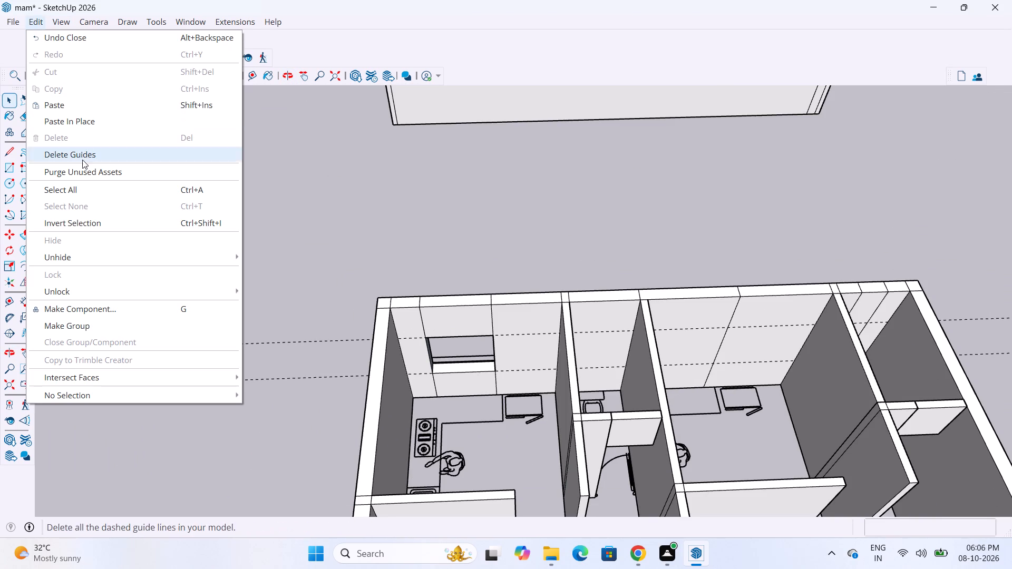
left_click(80, 158)
Examine the window and door placement in the finished house model and compare it with the walls still being modelled.
scroll(331, 295, "down", 13)
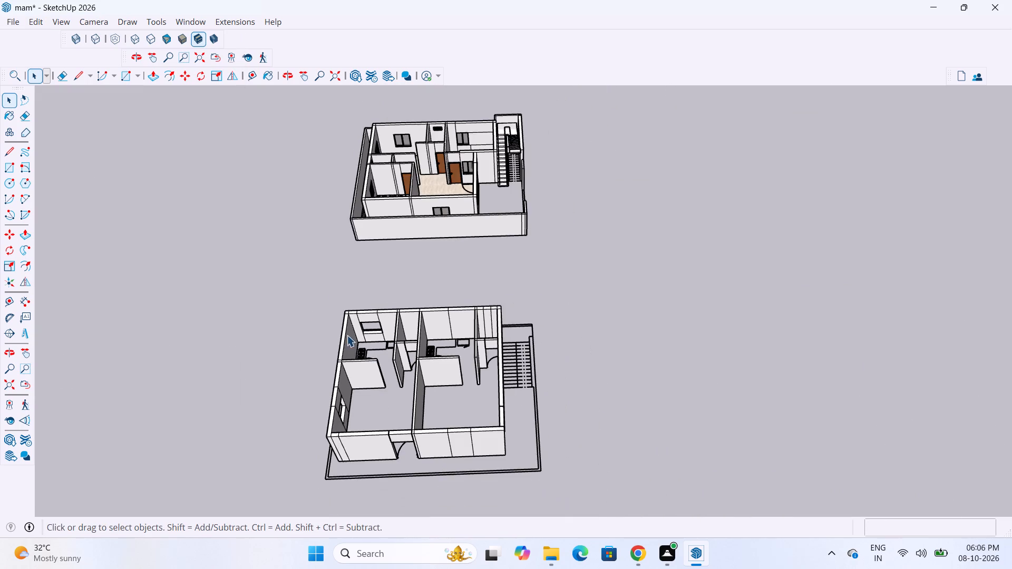
scroll(449, 403, "up", 3)
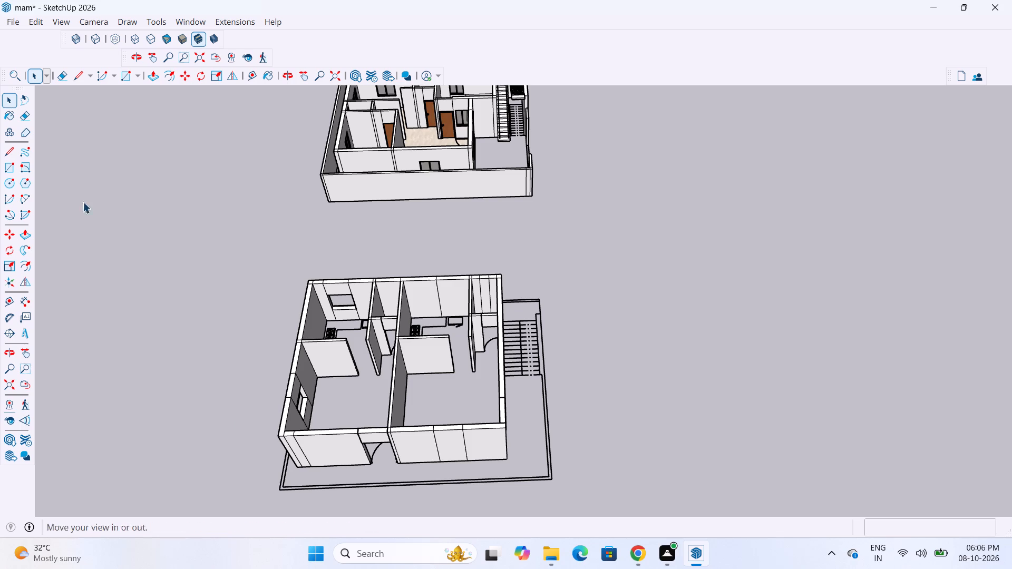
scroll(502, 300, "up", 2)
scroll(494, 313, "down", 5)
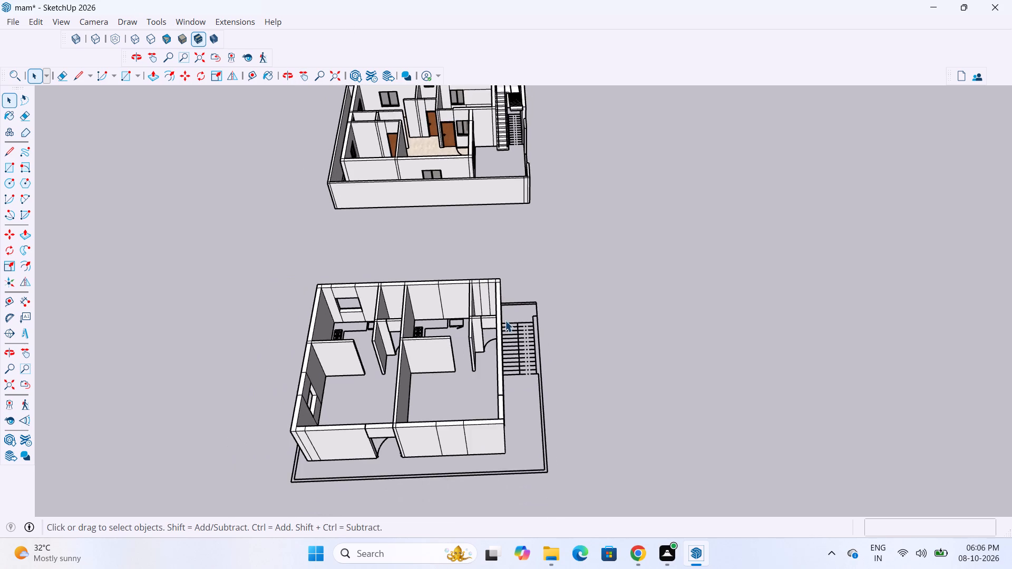
scroll(510, 332, "down", 5)
scroll(461, 225, "up", 5)
scroll(512, 210, "up", 8)
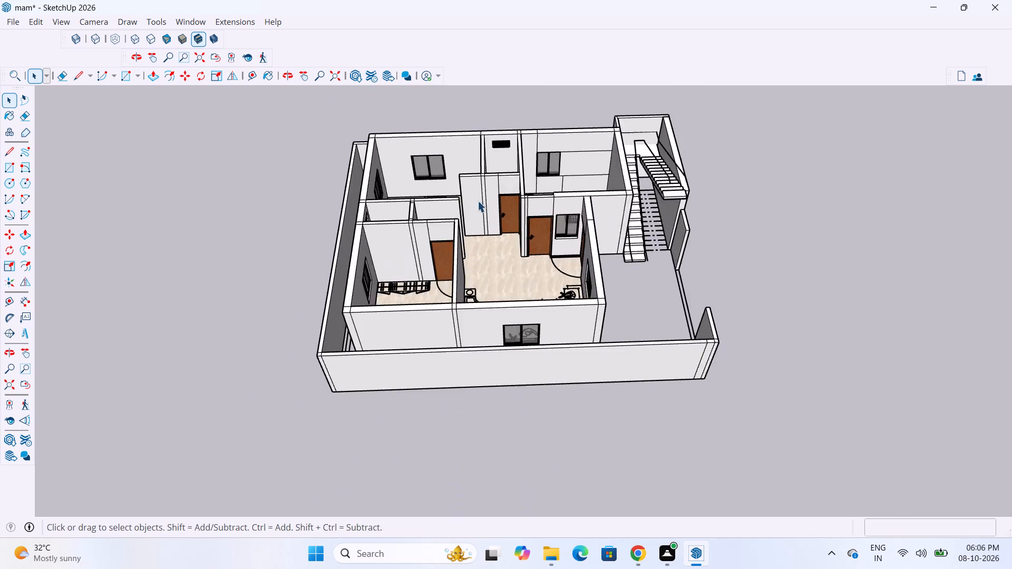
scroll(478, 201, "up", 3)
middle_click_drag(528, 276, 479, 282)
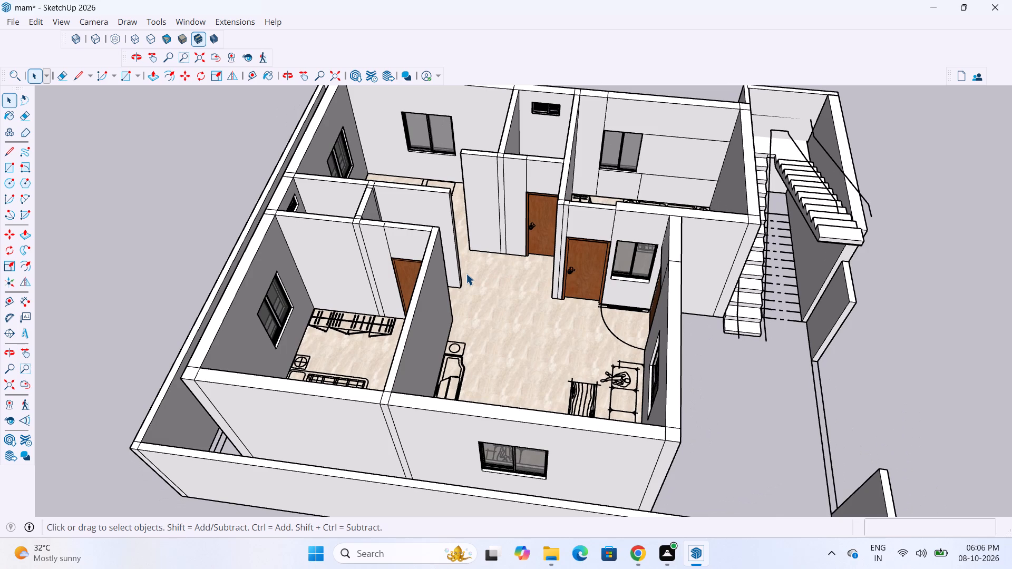
scroll(604, 375, "down", 4)
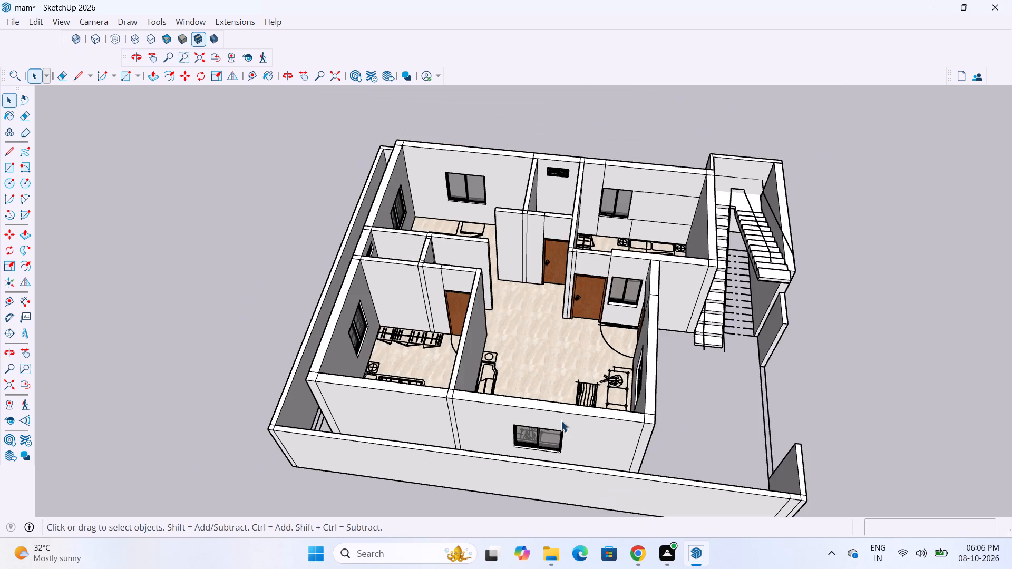
scroll(516, 427, "down", 4)
scroll(544, 310, "up", 6)
scroll(749, 396, "down", 3)
scroll(543, 347, "up", 3)
scroll(699, 331, "up", 2)
scroll(488, 395, "down", 3)
scroll(539, 365, "down", 4)
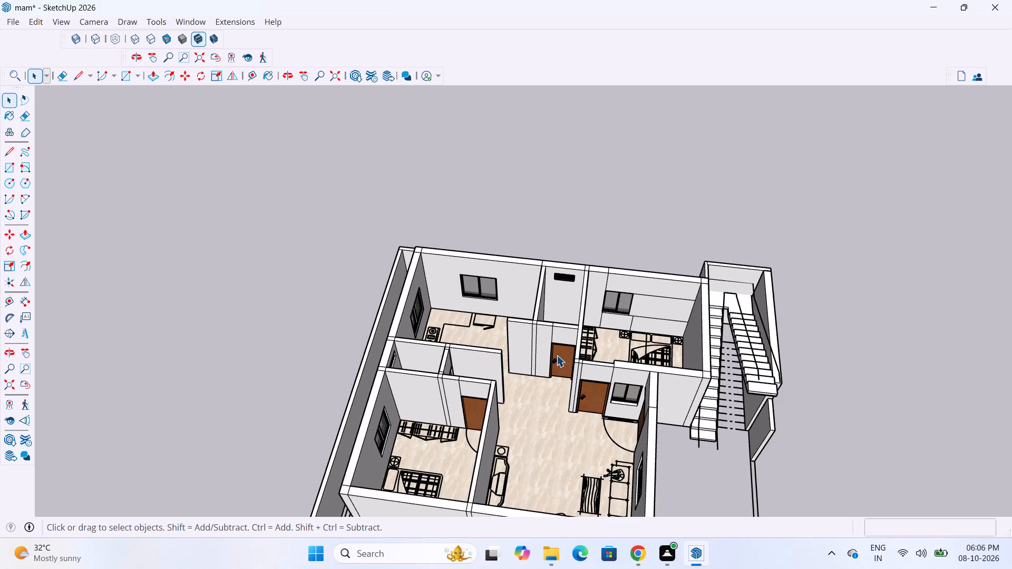
scroll(552, 383, "up", 5)
scroll(383, 236, "down", 4)
middle_click_drag(493, 371, 392, 298)
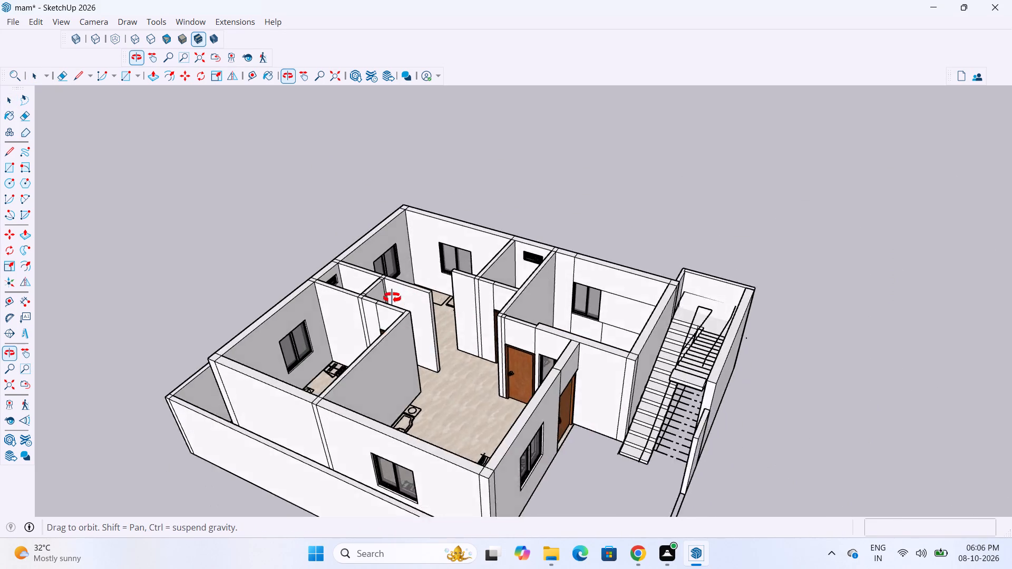
middle_click_drag(392, 298, 316, 335)
scroll(465, 352, "down", 8)
scroll(483, 398, "up", 9)
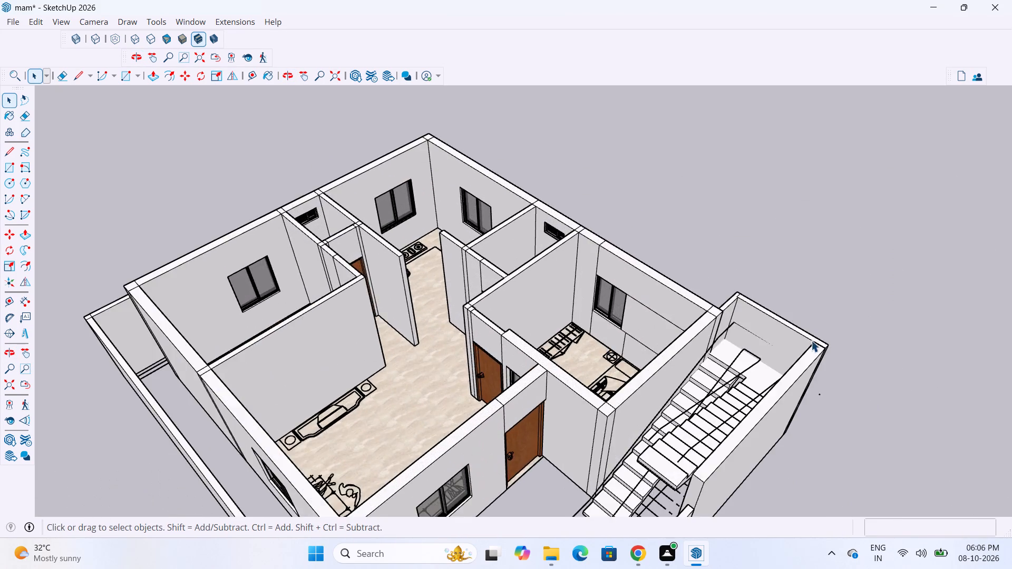
scroll(811, 340, "down", 4)
scroll(589, 347, "down", 9)
middle_click_drag(676, 380, 510, 388)
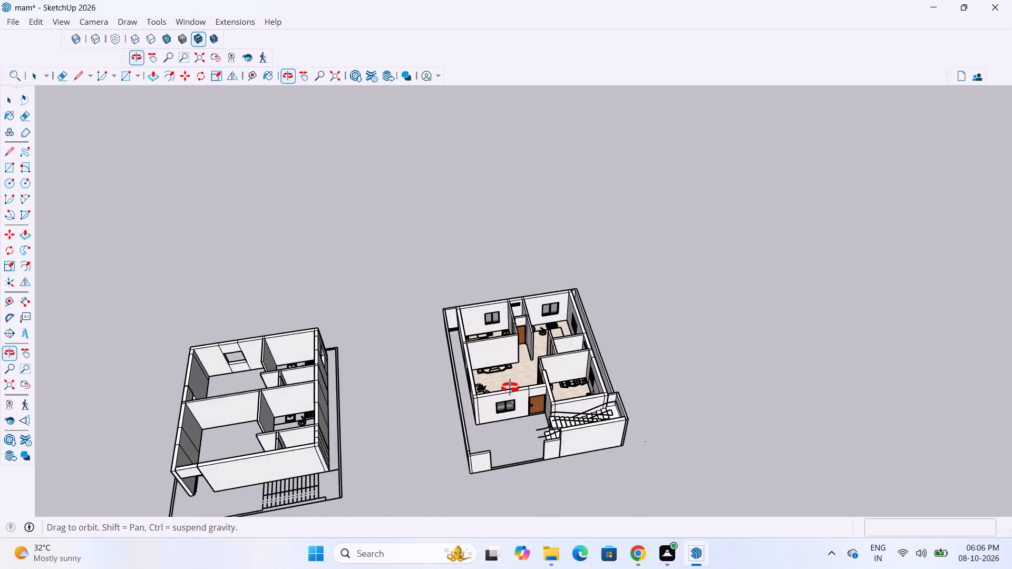
middle_click_drag(510, 388, 504, 387)
scroll(153, 400, "up", 4)
scroll(632, 367, "down", 8)
scroll(470, 416, "up", 8)
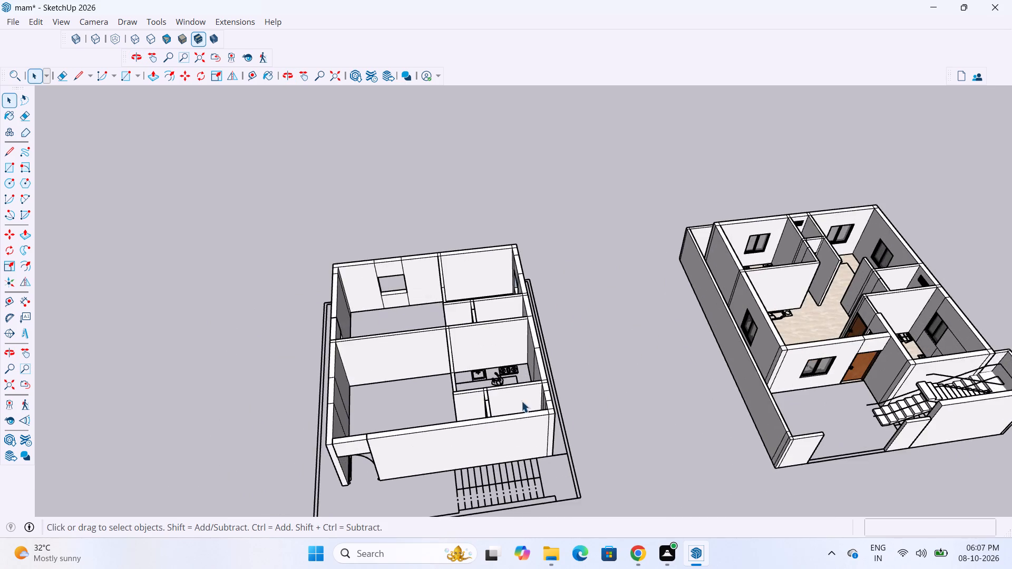
scroll(459, 398, "down", 5)
scroll(378, 331, "up", 2)
scroll(406, 338, "down", 4)
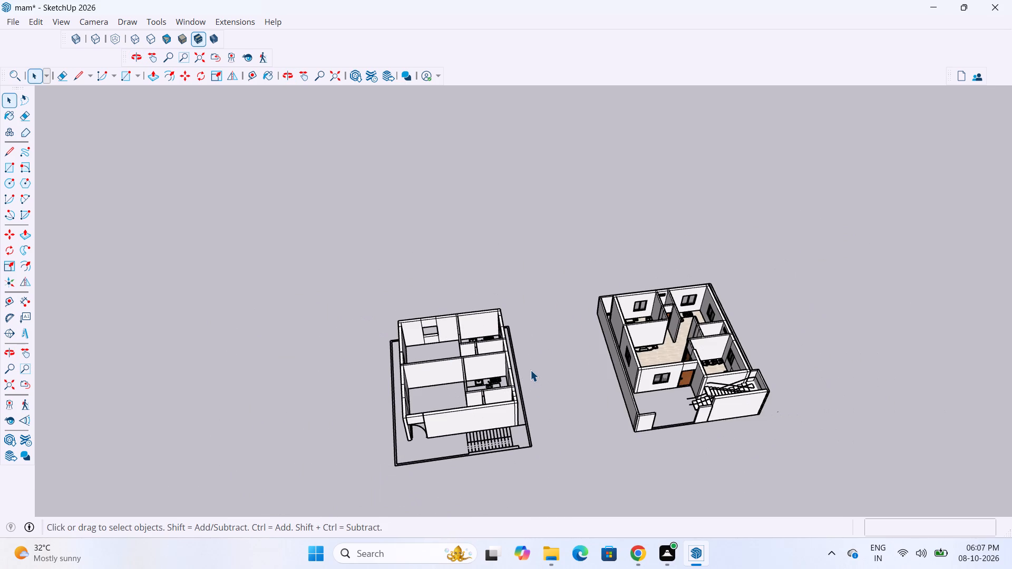
scroll(542, 362, "down", 4)
scroll(616, 442, "up", 3)
middle_click_drag(615, 442, 587, 448)
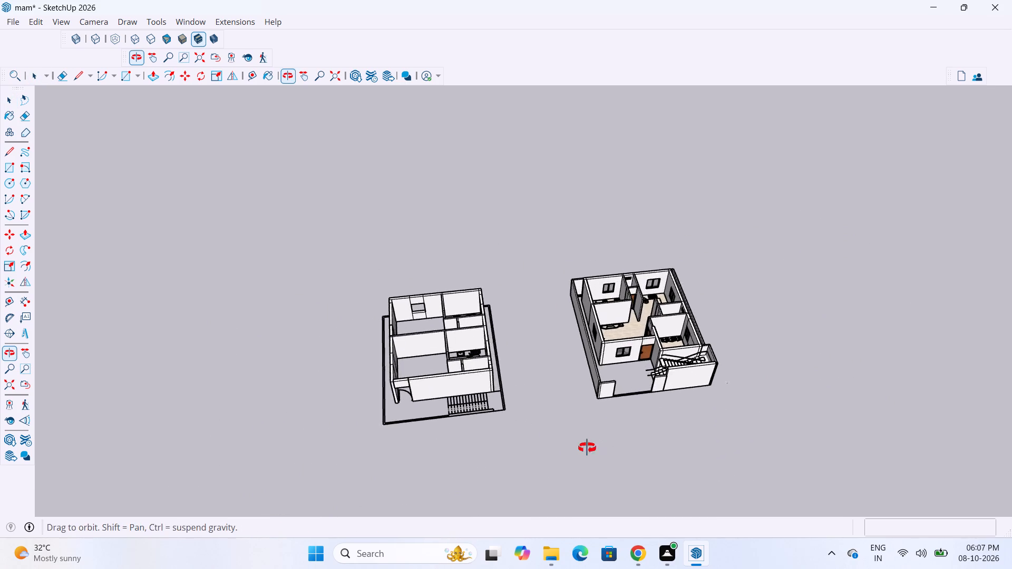
middle_click_drag(587, 448, 495, 478)
scroll(422, 296, "up", 6)
middle_click_drag(489, 296, 869, 340)
scroll(516, 322, "up", 7)
scroll(482, 298, "down", 8)
scroll(562, 364, "up", 2)
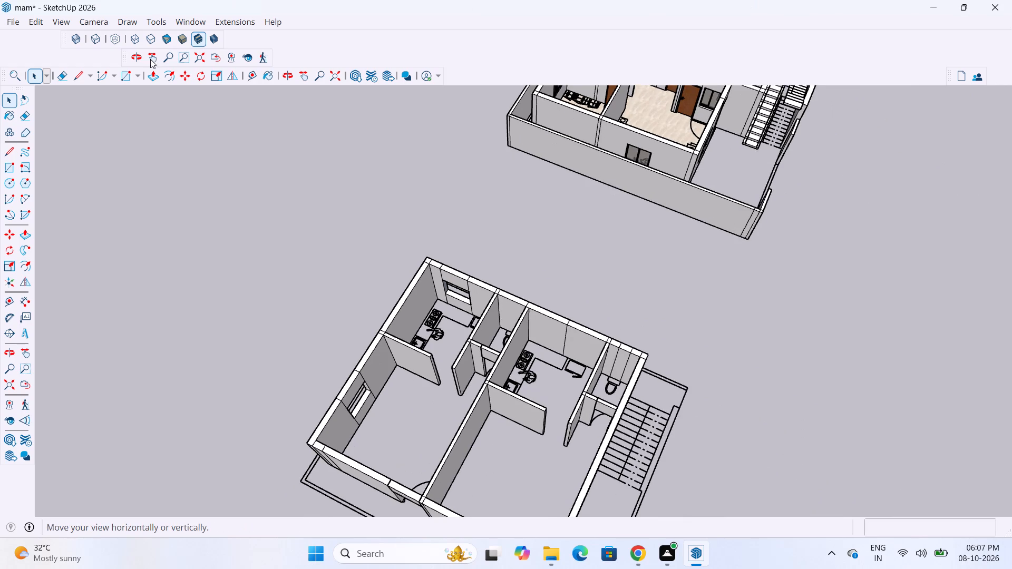
scroll(651, 374, "up", 8)
scroll(466, 364, "down", 4)
middle_click_drag(415, 372, 509, 326)
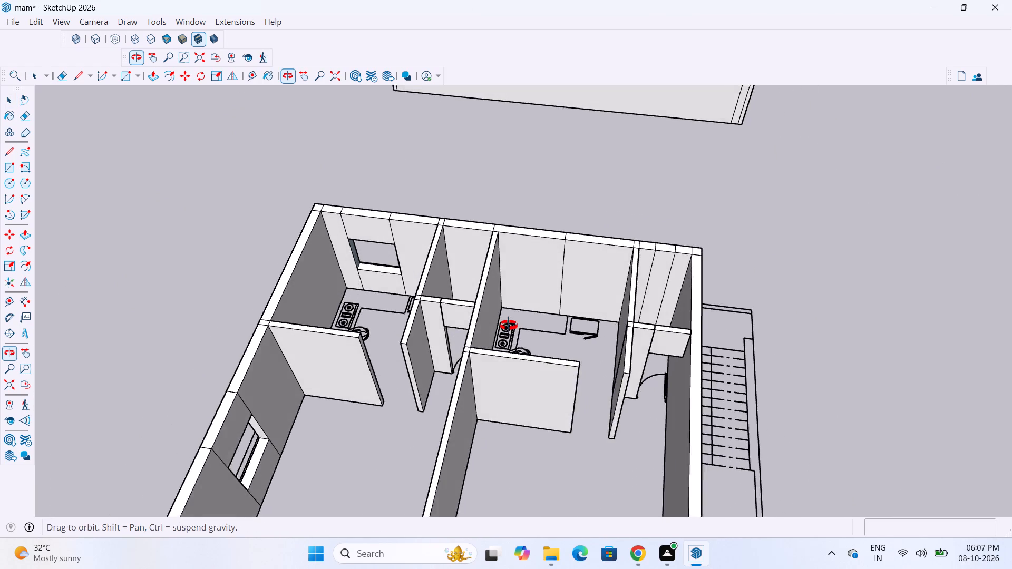
Open the wall group for editing at the outer wall of the toilet between the two kitchens.
middle_click_drag(509, 326, 512, 325)
scroll(492, 272, "up", 6)
middle_click_drag(523, 287, 537, 295)
scroll(453, 329, "up", 8)
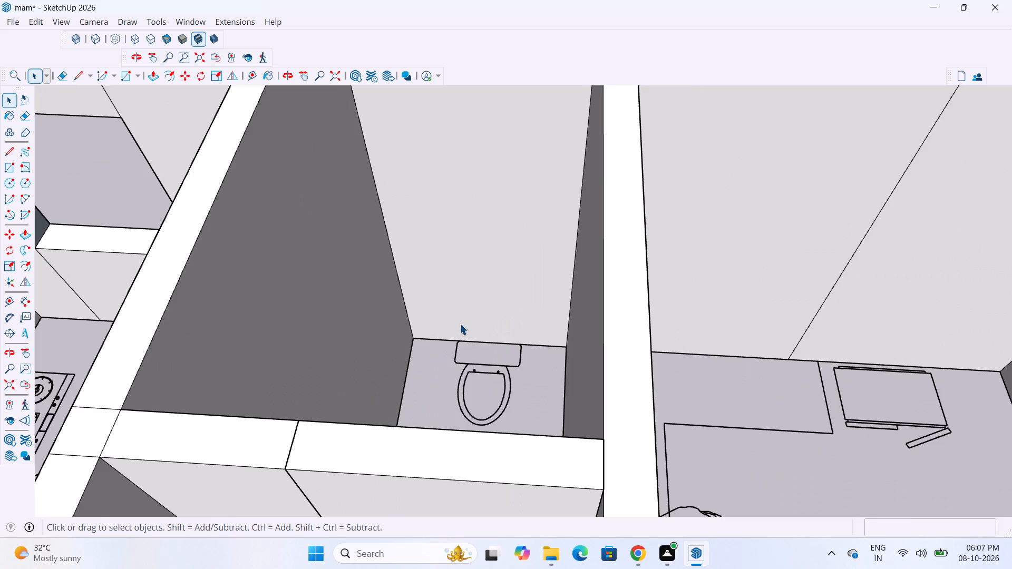
scroll(460, 323, "up", 3)
scroll(500, 382, "down", 8)
scroll(504, 406, "up", 4)
scroll(504, 408, "down", 9)
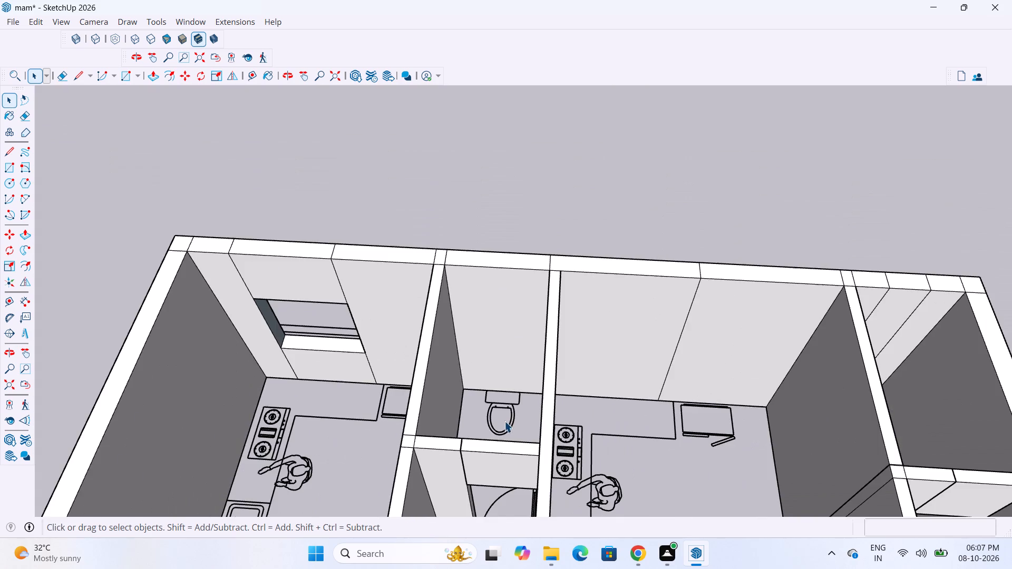
scroll(503, 421, "down", 5)
scroll(474, 326, "down", 4)
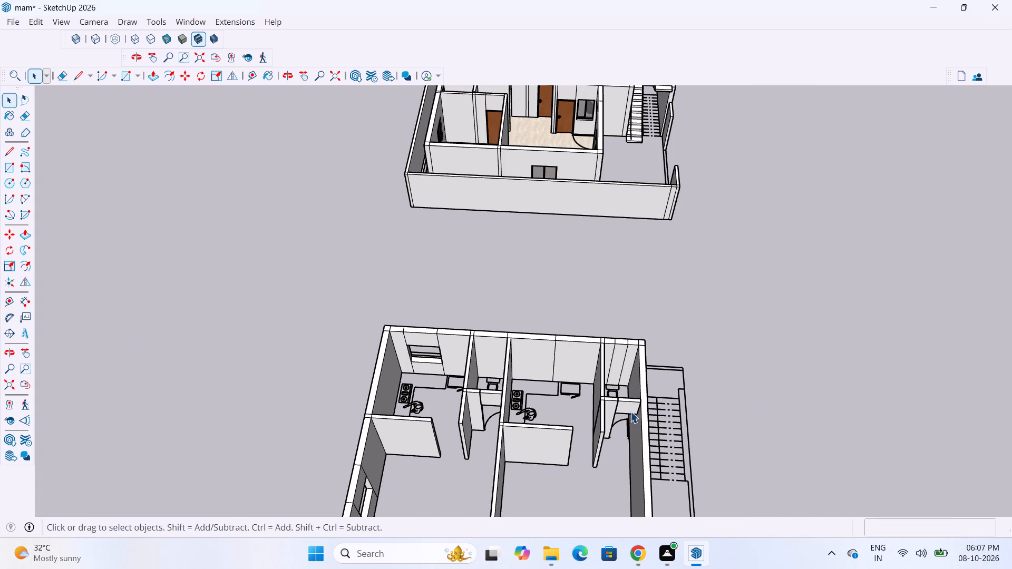
scroll(635, 397, "up", 3)
scroll(372, 348, "up", 3)
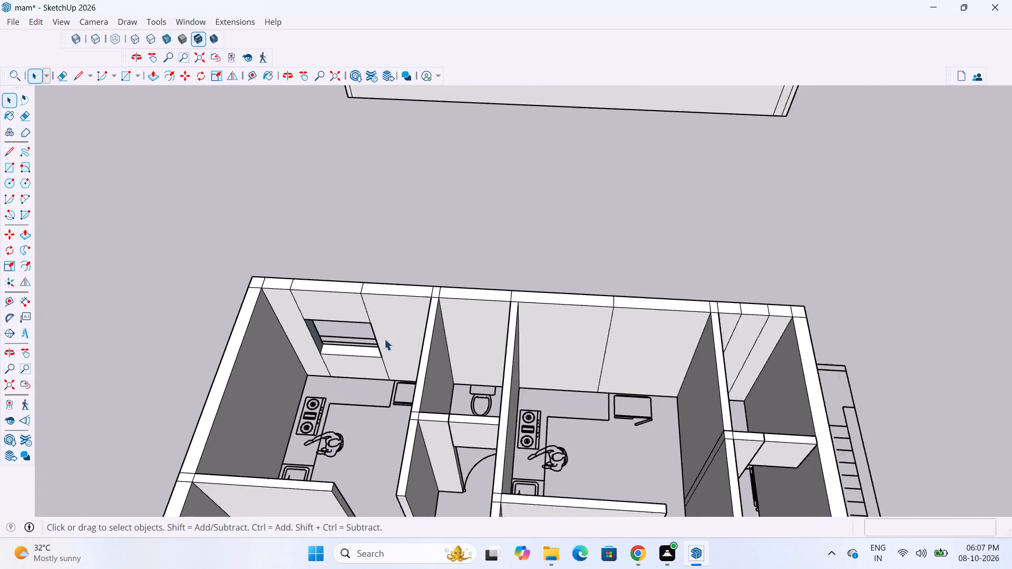
scroll(384, 339, "up", 5)
scroll(433, 376, "down", 4)
scroll(463, 386, "up", 2)
scroll(455, 391, "down", 8)
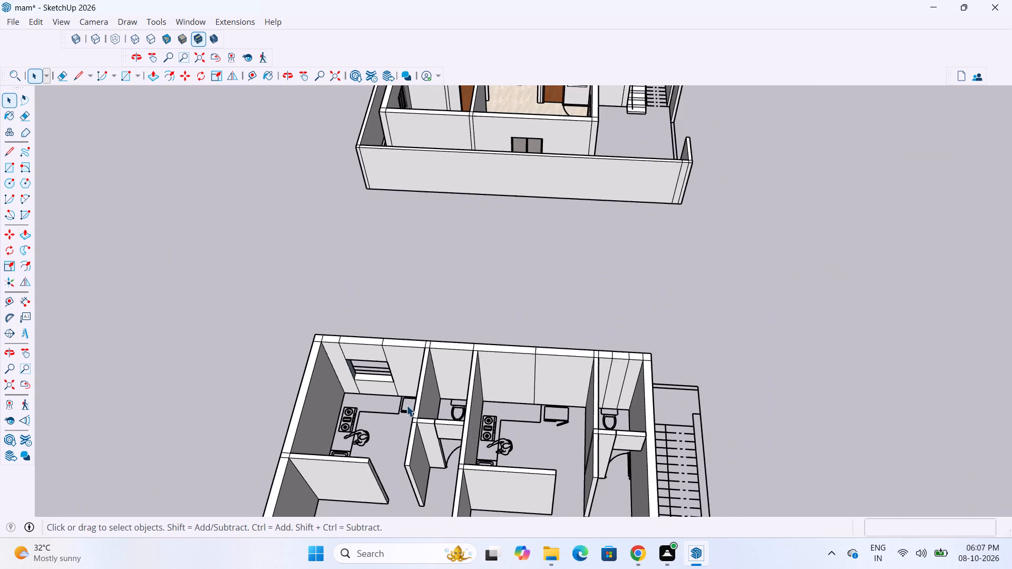
scroll(425, 387, "up", 6)
double_click(449, 371)
scroll(453, 395, "up", 4)
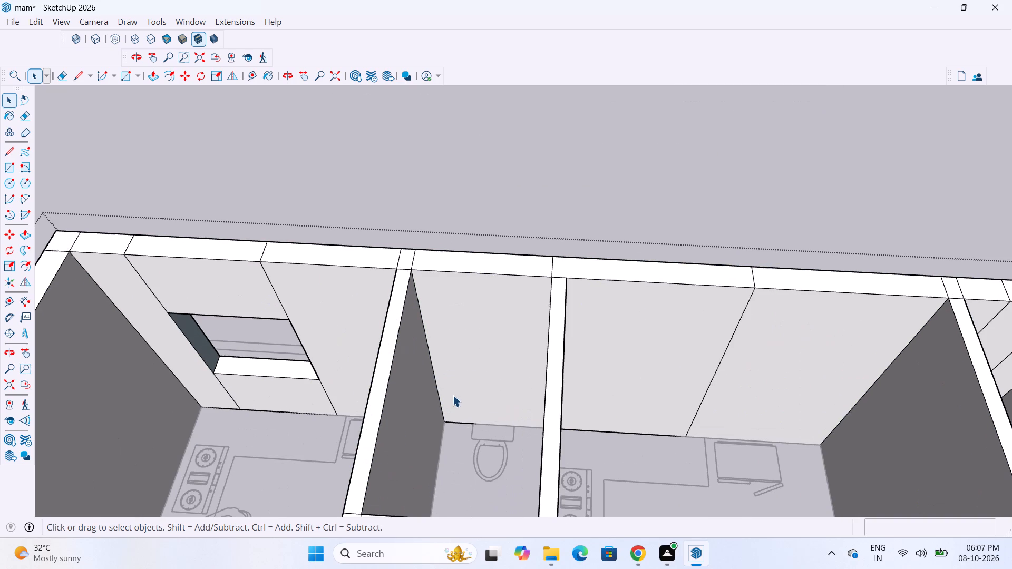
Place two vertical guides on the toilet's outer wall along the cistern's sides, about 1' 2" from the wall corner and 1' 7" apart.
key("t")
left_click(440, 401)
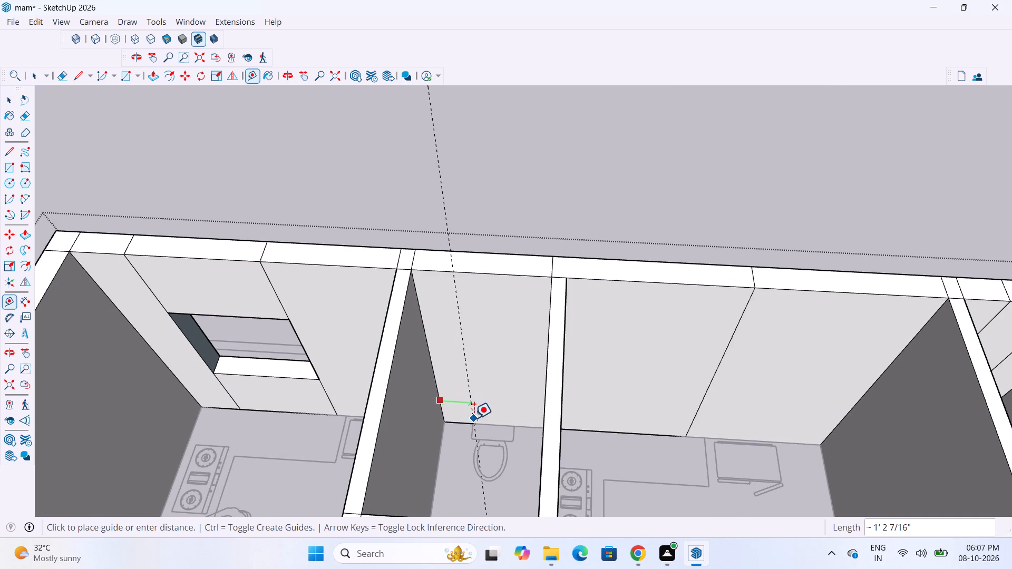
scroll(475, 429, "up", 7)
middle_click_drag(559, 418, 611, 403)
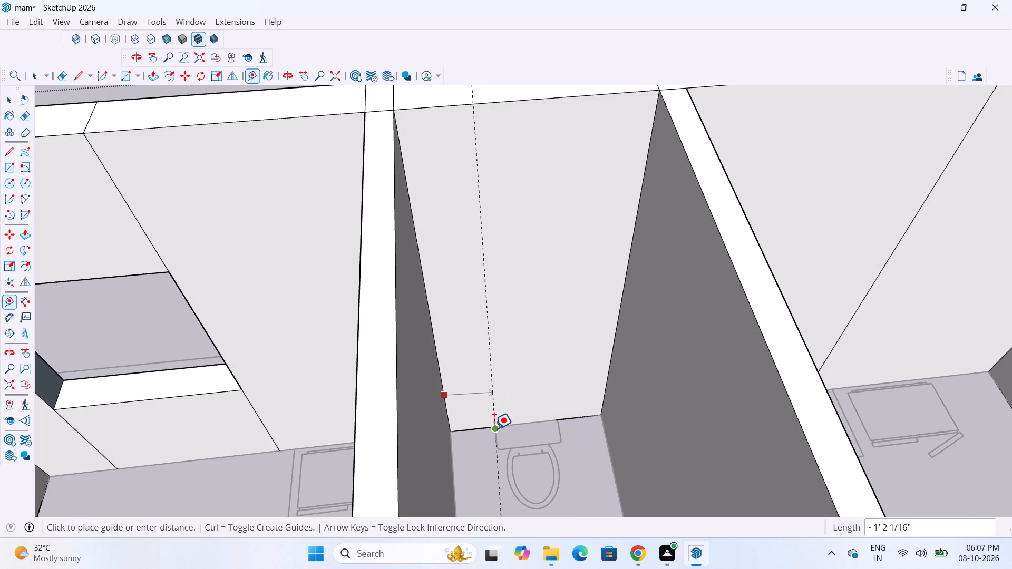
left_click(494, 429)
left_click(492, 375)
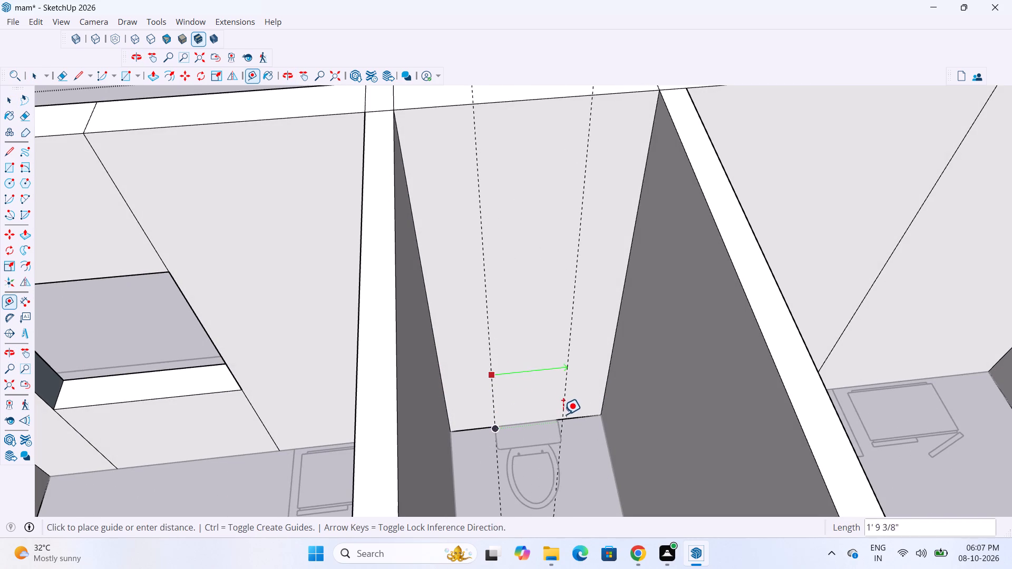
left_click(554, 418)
Place horizontal guides on the toilet's outer wall, 8' above the floor edge and 1' higher.
scroll(543, 425, "down", 3)
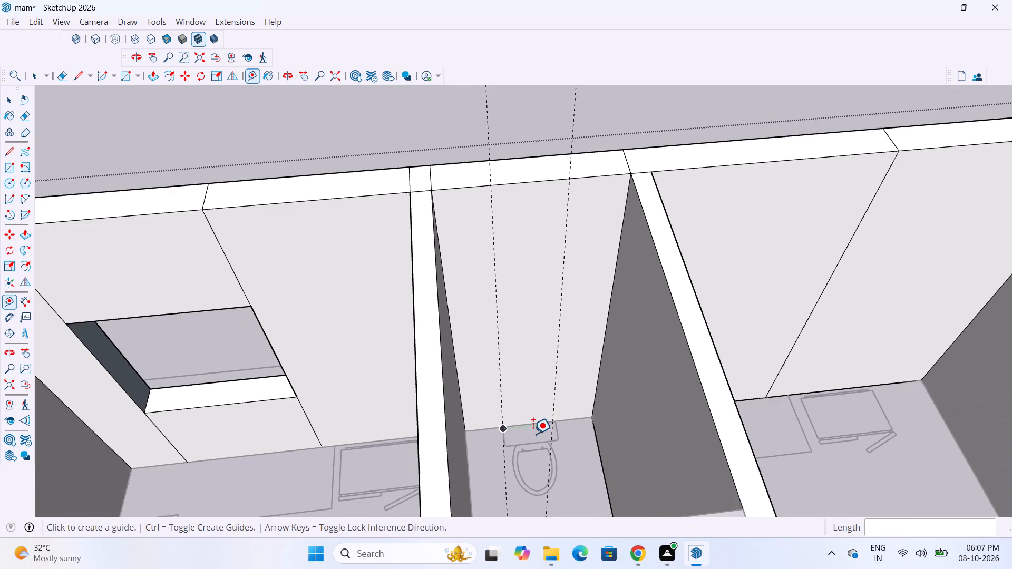
scroll(529, 430, "up", 3)
left_click(526, 421)
scroll(531, 407, "down", 1)
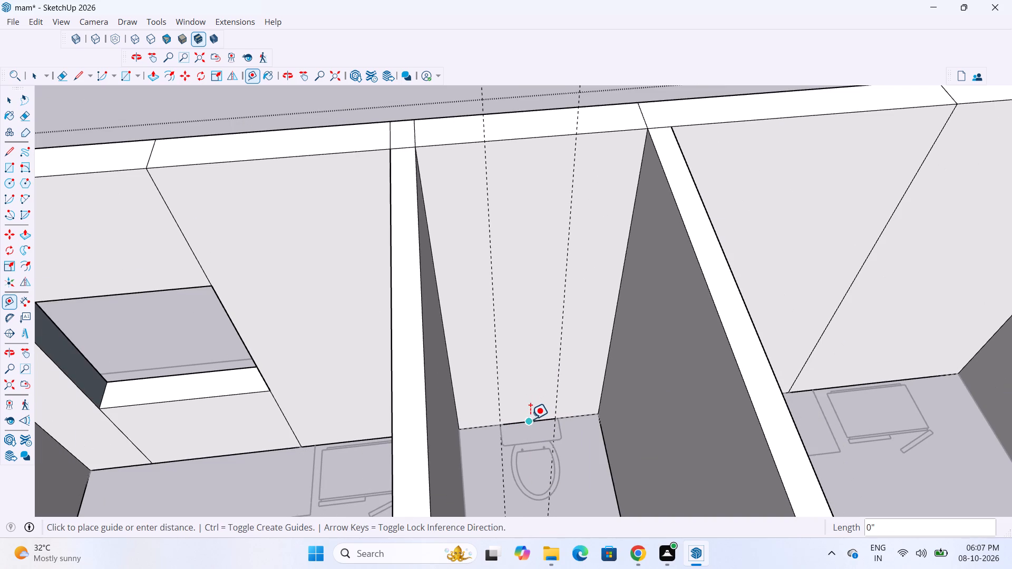
left_click(527, 420)
scroll(525, 377, "down", 5)
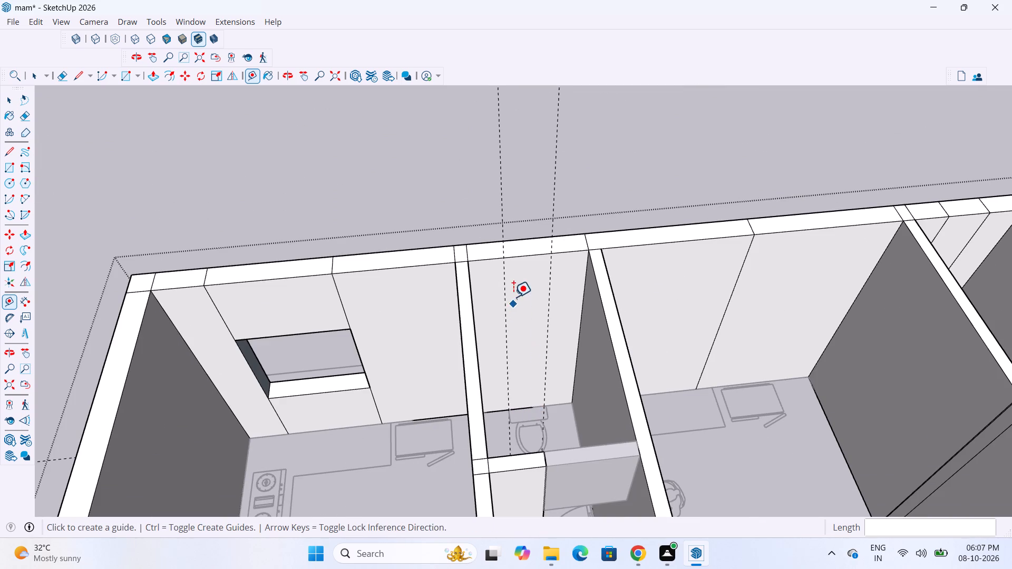
scroll(519, 333, "up", 3)
key("space")
type("t")
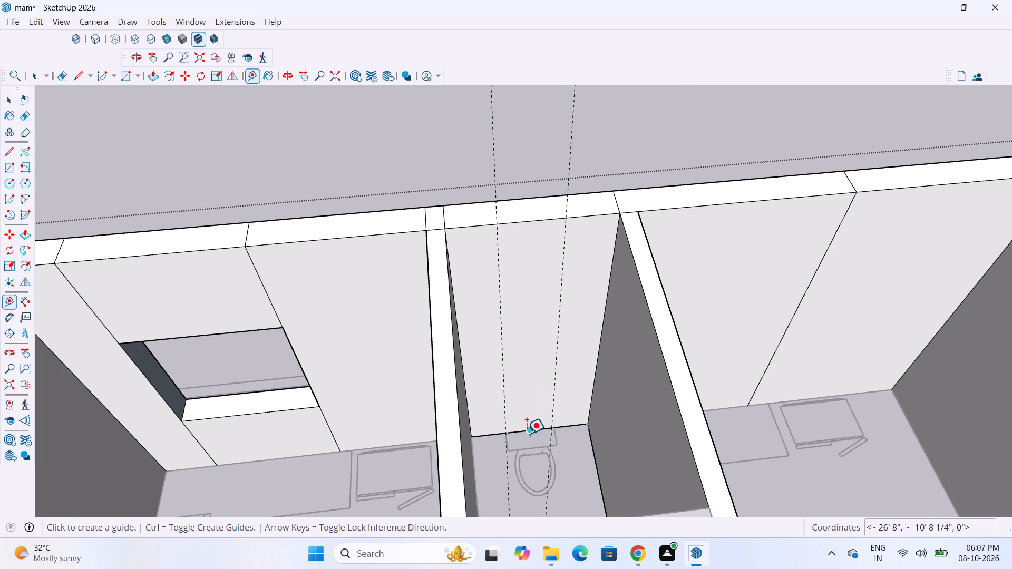
left_click(526, 430)
scroll(523, 297, "up", 2)
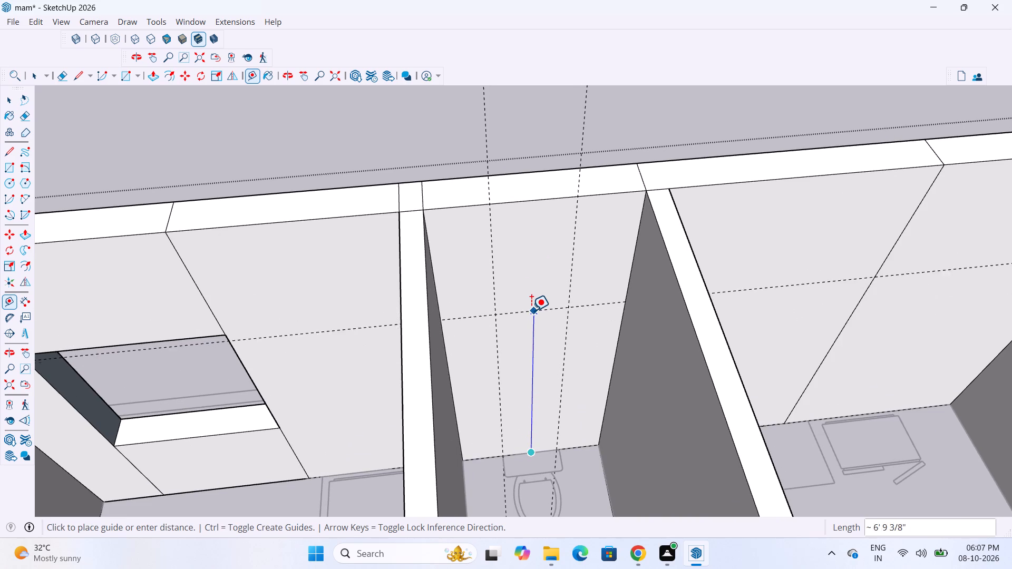
type("8'")
key("Return")
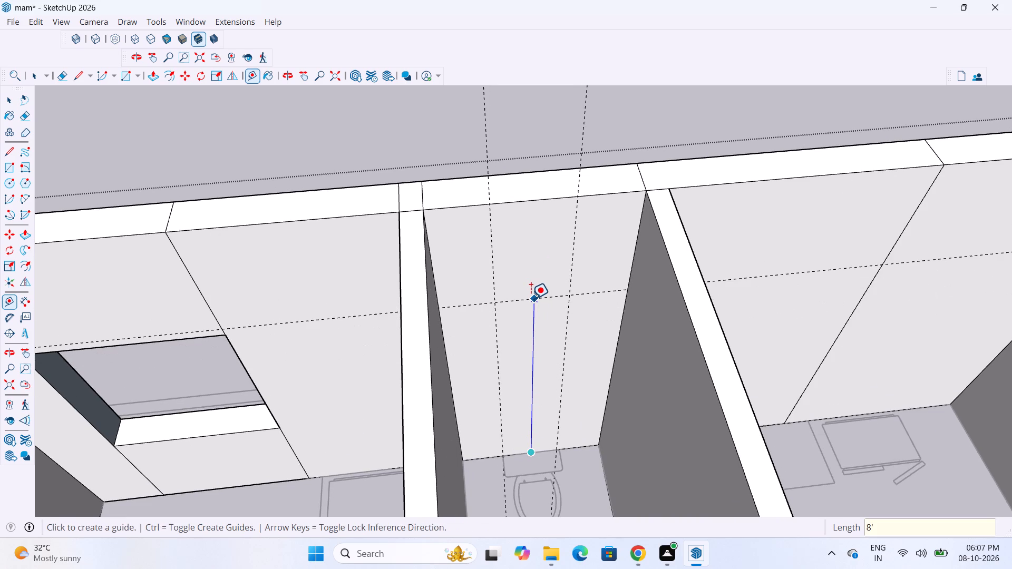
scroll(511, 281, "up", 2)
left_click(530, 273)
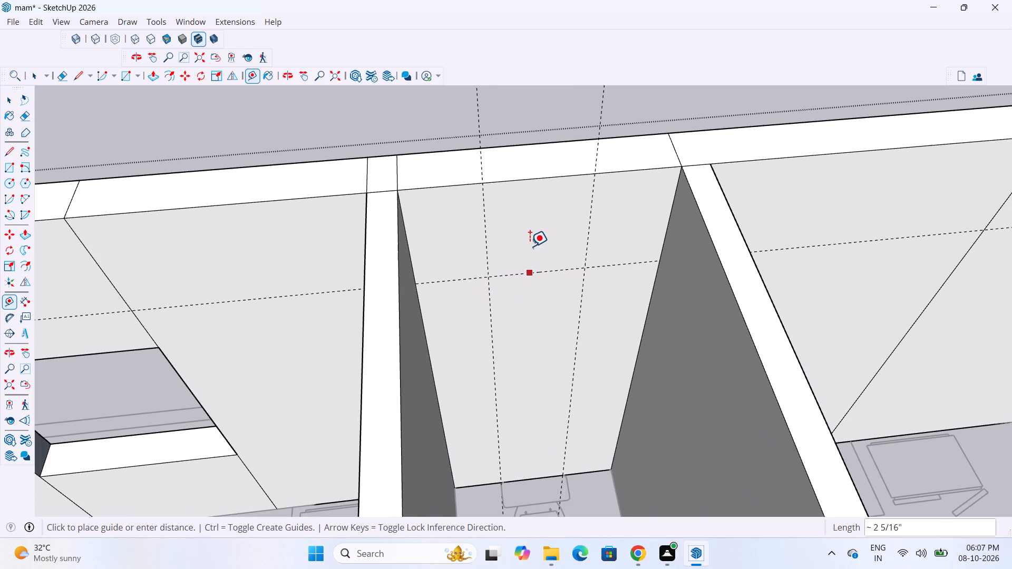
type("1'")
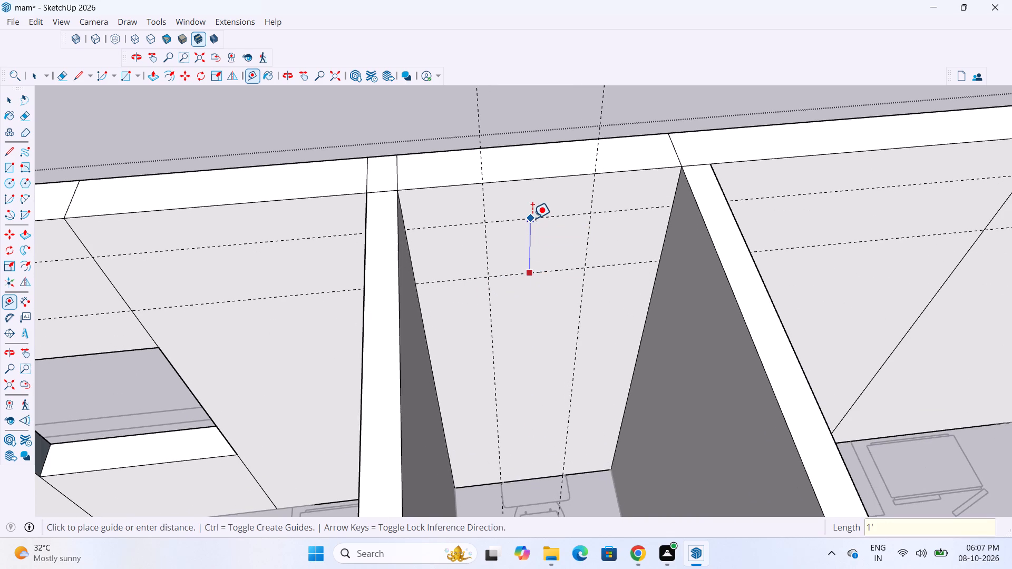
key("Return")
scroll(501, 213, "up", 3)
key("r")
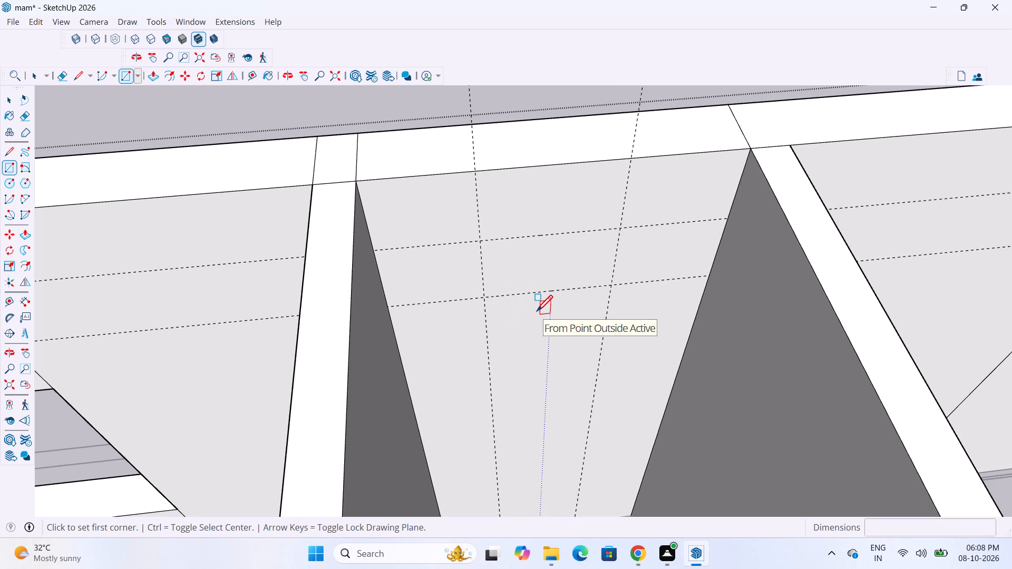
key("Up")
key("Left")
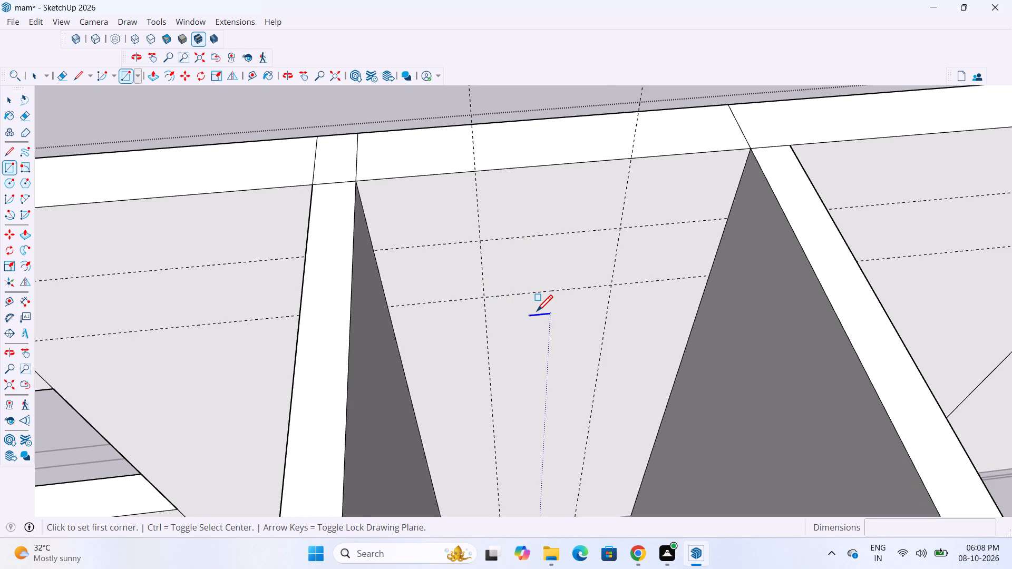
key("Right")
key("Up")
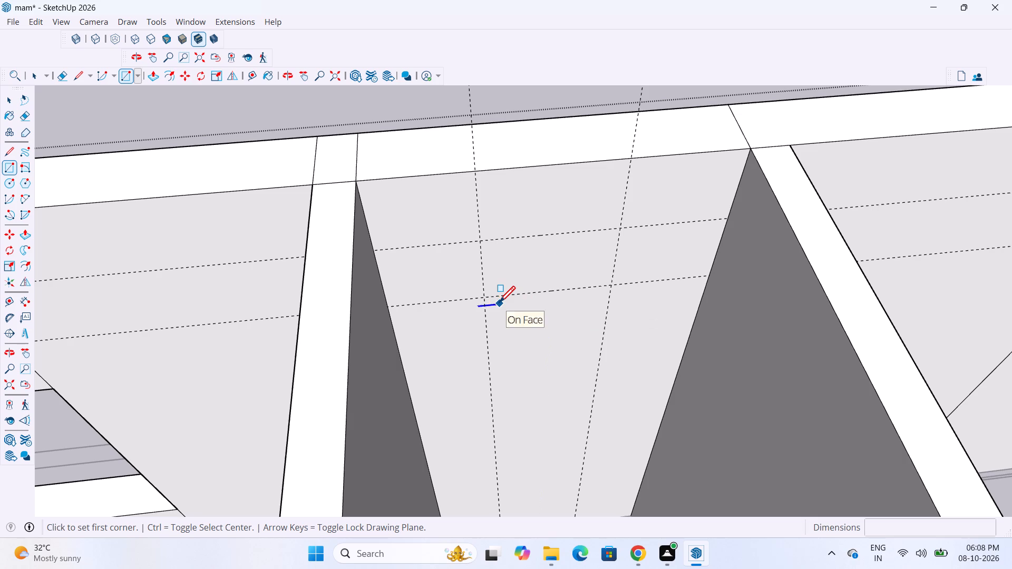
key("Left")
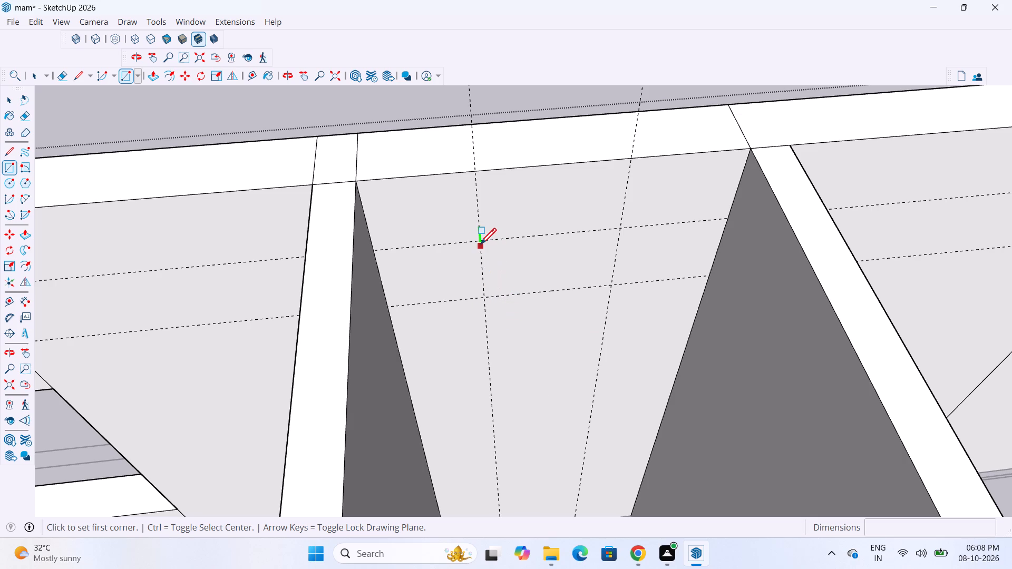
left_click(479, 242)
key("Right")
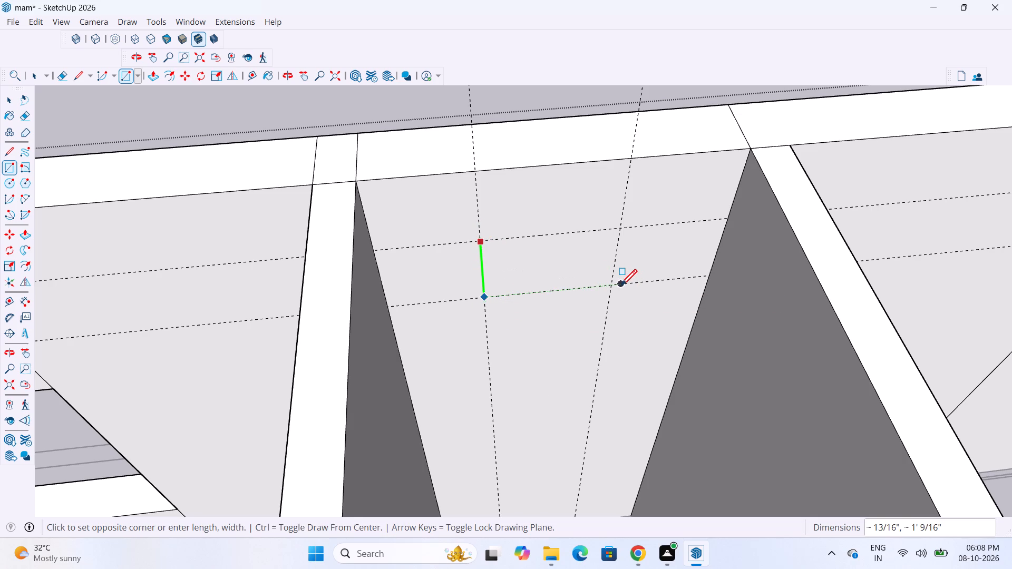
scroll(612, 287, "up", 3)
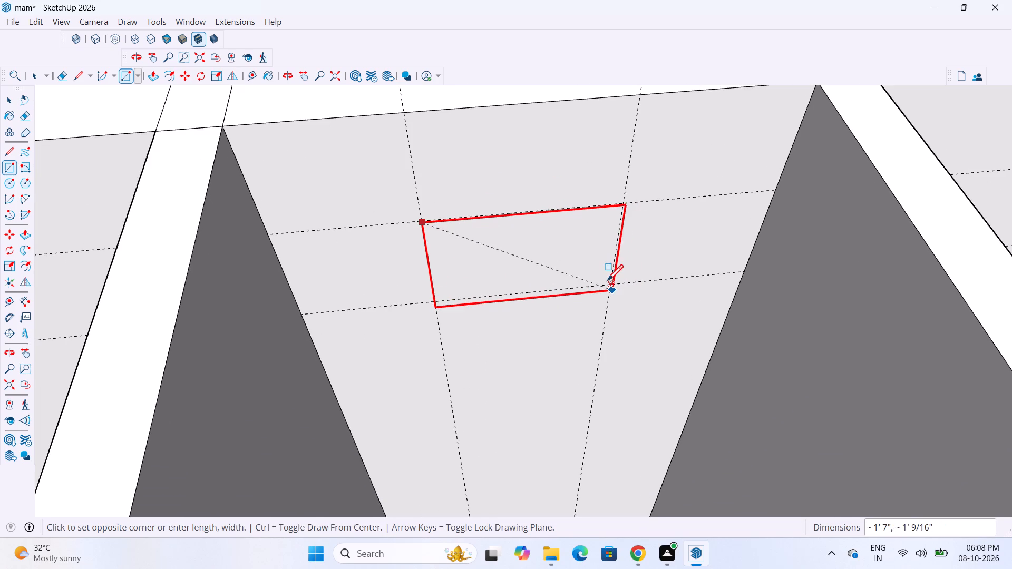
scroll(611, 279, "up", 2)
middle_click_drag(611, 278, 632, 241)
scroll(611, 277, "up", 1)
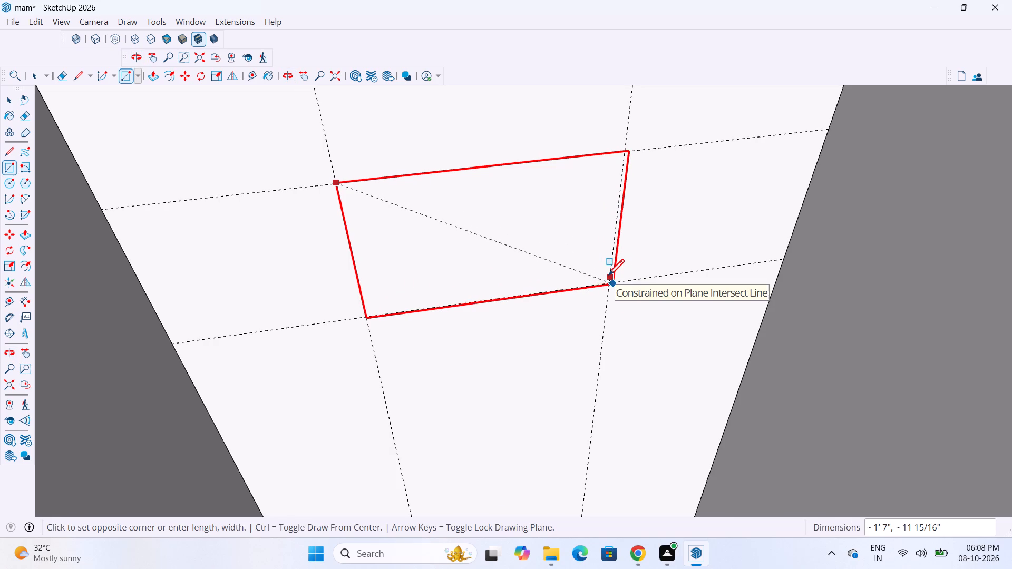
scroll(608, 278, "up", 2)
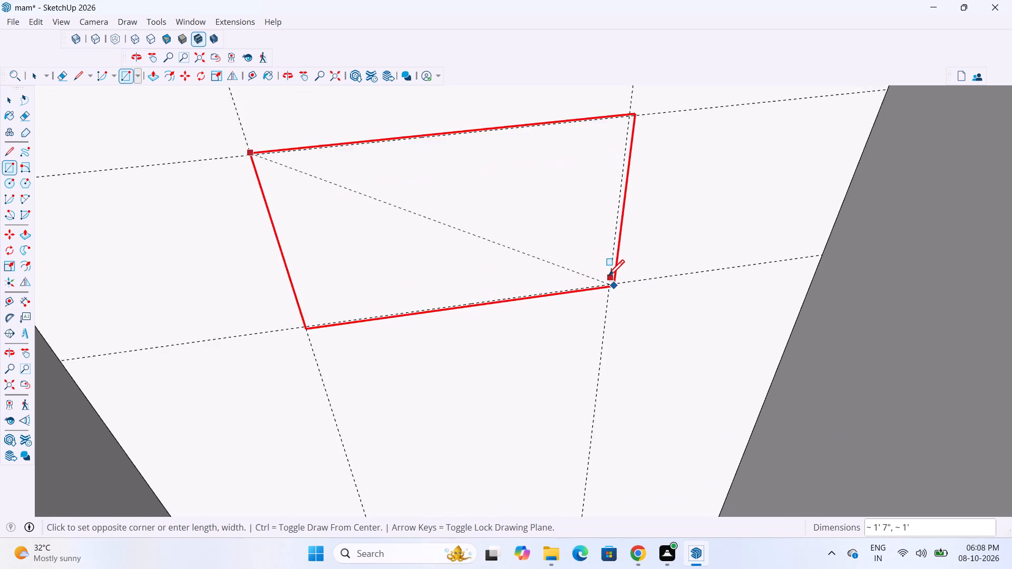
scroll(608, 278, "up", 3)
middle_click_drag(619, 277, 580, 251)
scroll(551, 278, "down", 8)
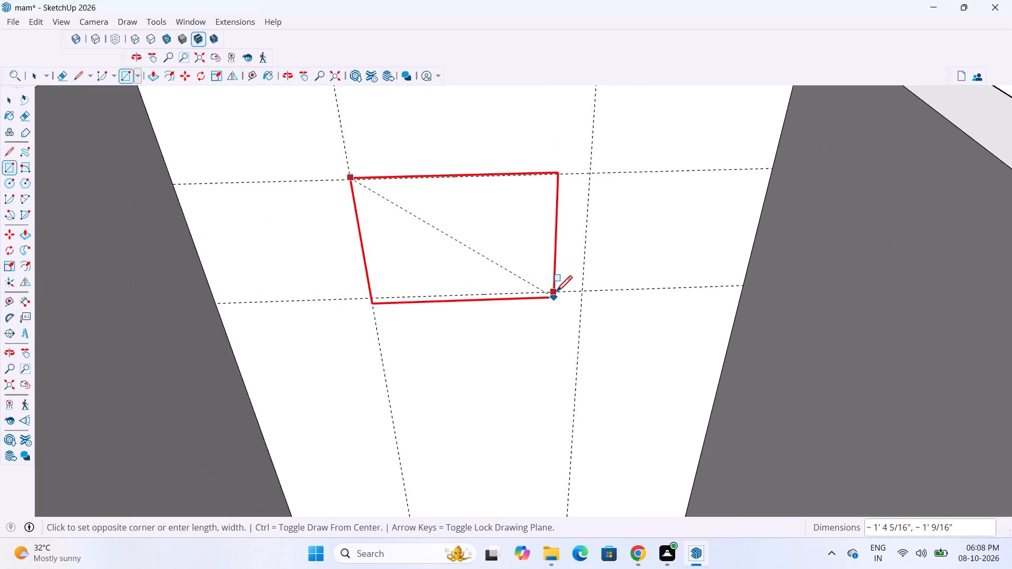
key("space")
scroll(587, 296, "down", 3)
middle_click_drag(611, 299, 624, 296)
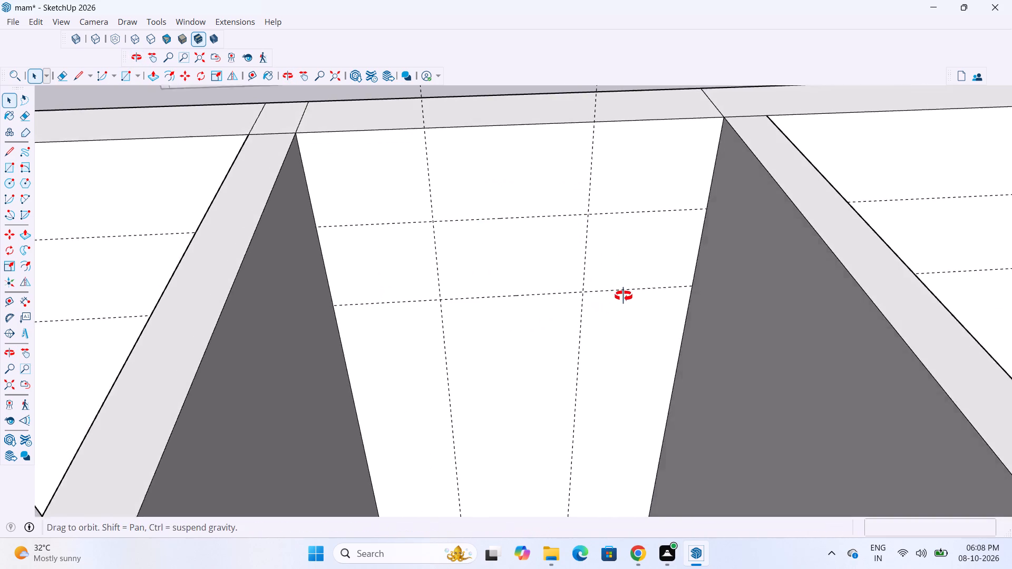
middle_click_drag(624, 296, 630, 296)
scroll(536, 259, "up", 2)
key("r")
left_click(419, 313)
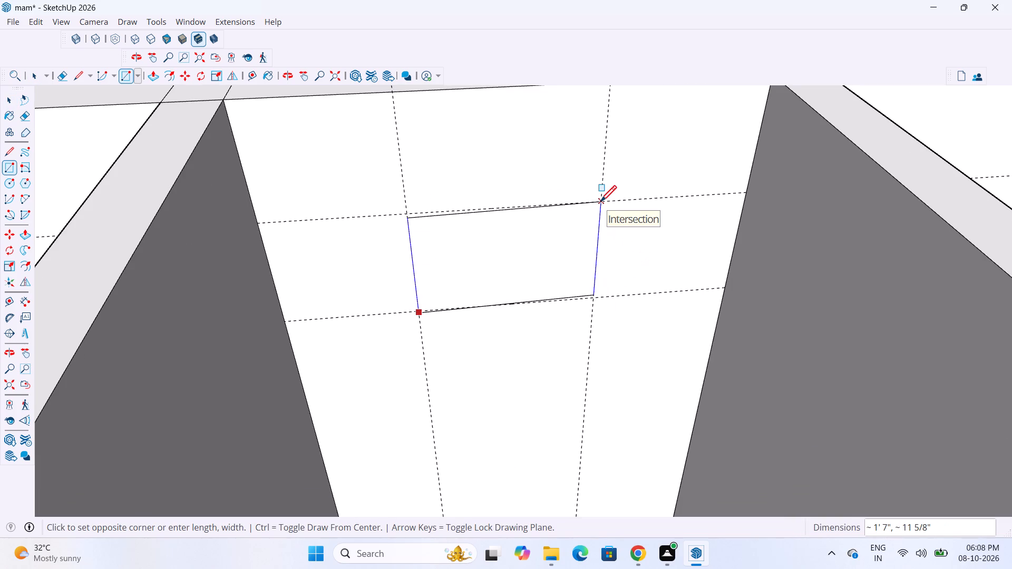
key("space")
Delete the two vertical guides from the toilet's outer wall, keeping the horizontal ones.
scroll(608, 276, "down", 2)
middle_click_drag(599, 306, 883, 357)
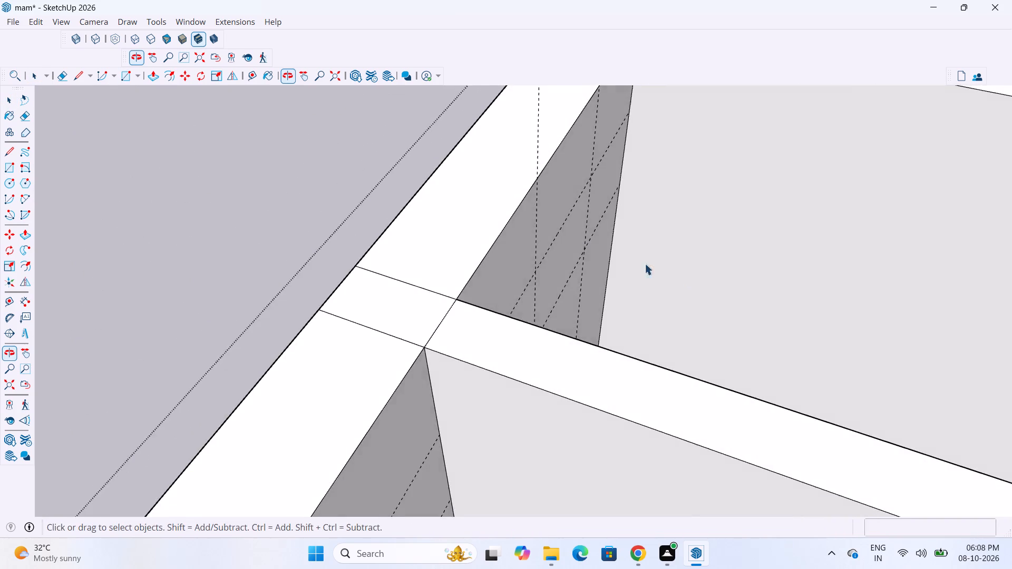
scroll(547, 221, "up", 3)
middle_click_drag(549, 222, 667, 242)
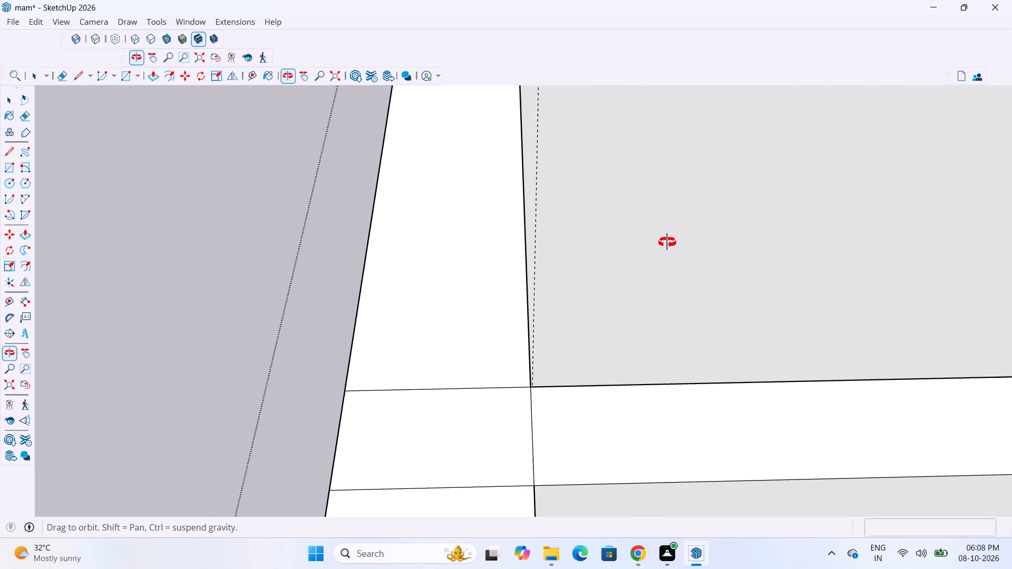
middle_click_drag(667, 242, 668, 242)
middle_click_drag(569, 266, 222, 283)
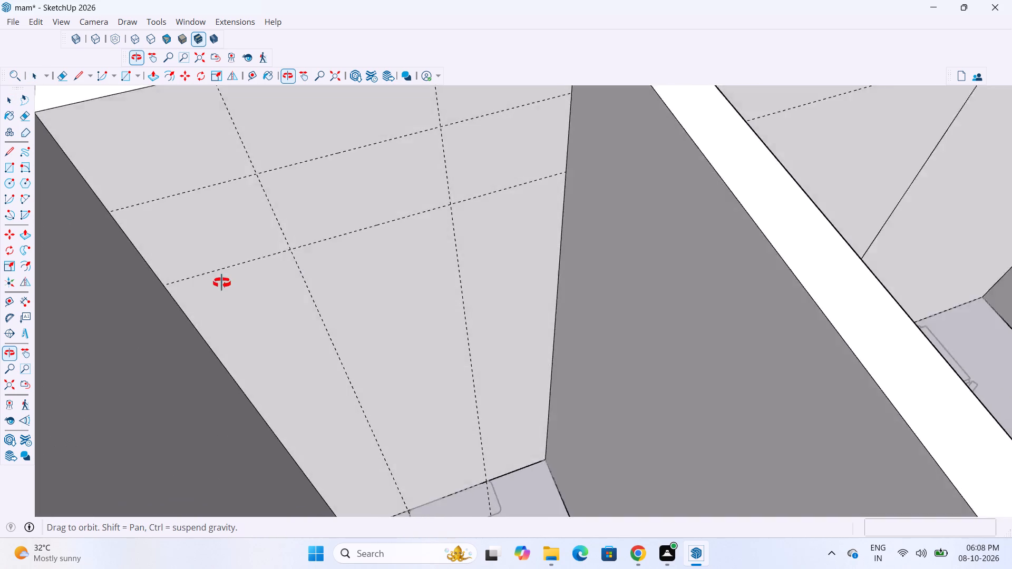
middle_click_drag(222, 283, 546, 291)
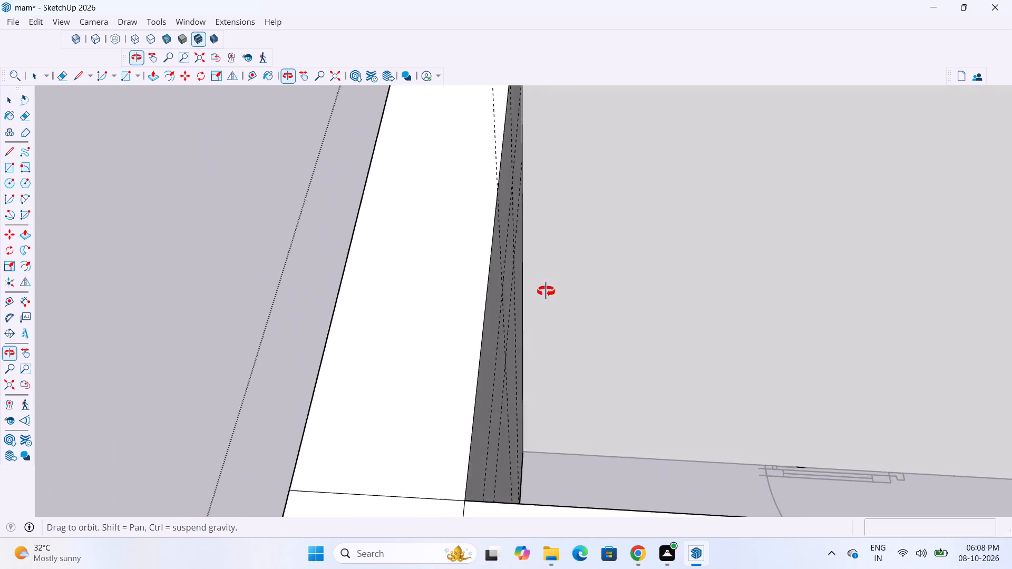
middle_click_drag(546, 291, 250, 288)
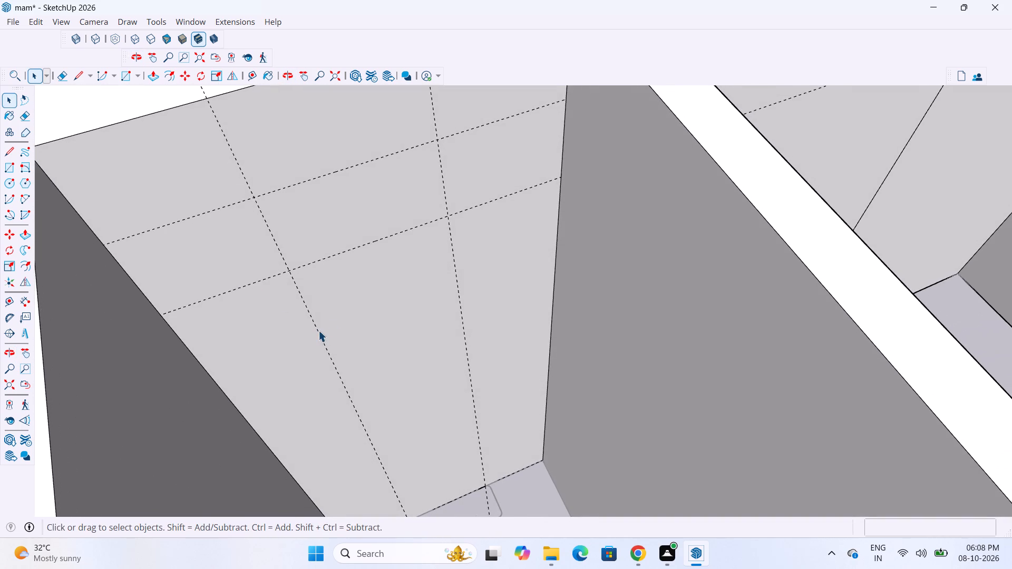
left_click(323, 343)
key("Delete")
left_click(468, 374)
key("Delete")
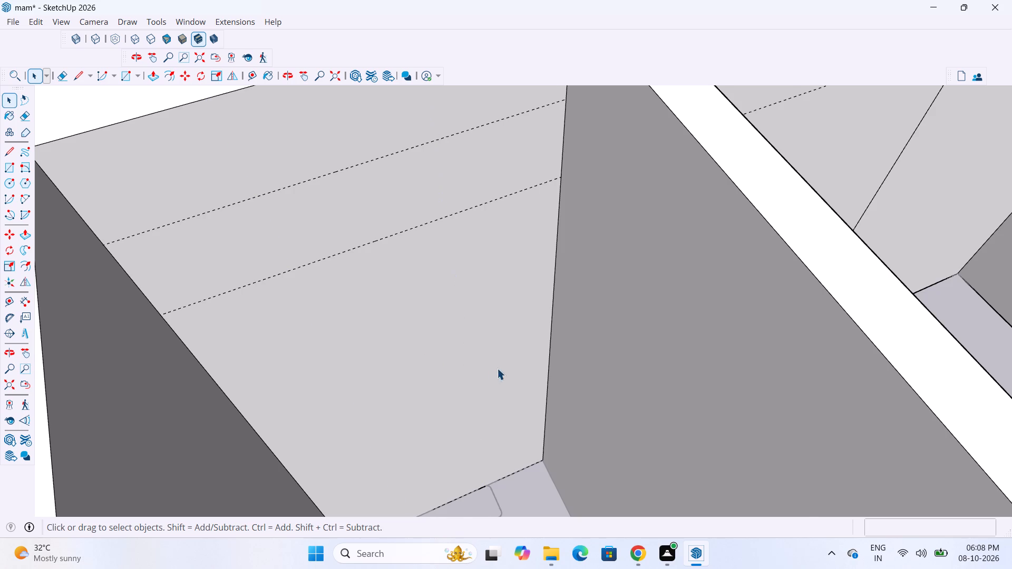
Place a vertical guide on the toilet's outer wall, 1' 2" from the wall corner, in line with the cistern's near side.
scroll(498, 368, "down", 4)
middle_click_drag(504, 410, 392, 392)
scroll(198, 372, "up", 2)
scroll(629, 368, "down", 8)
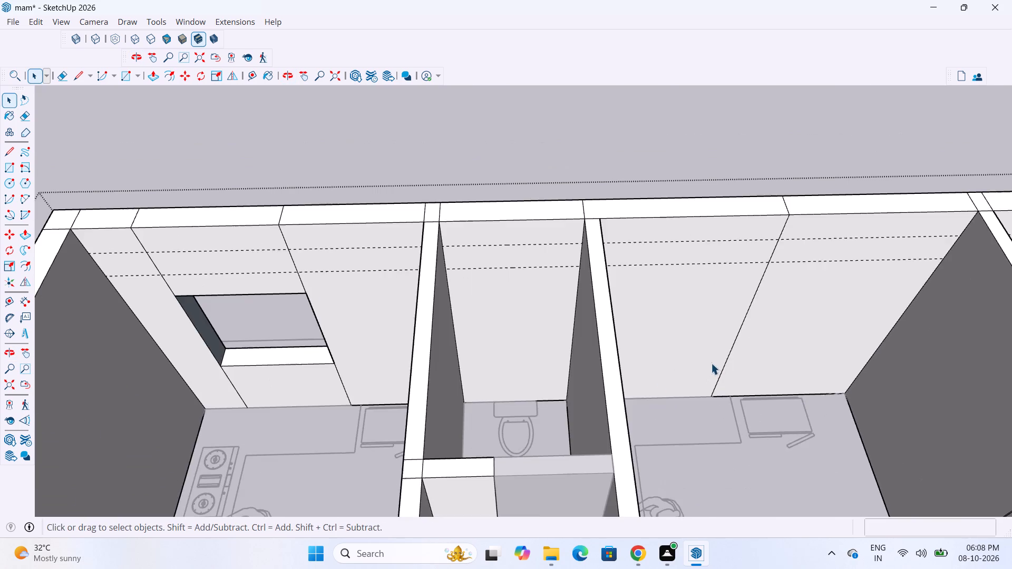
scroll(601, 382, "up", 2)
scroll(517, 368, "up", 3)
double_click(498, 364)
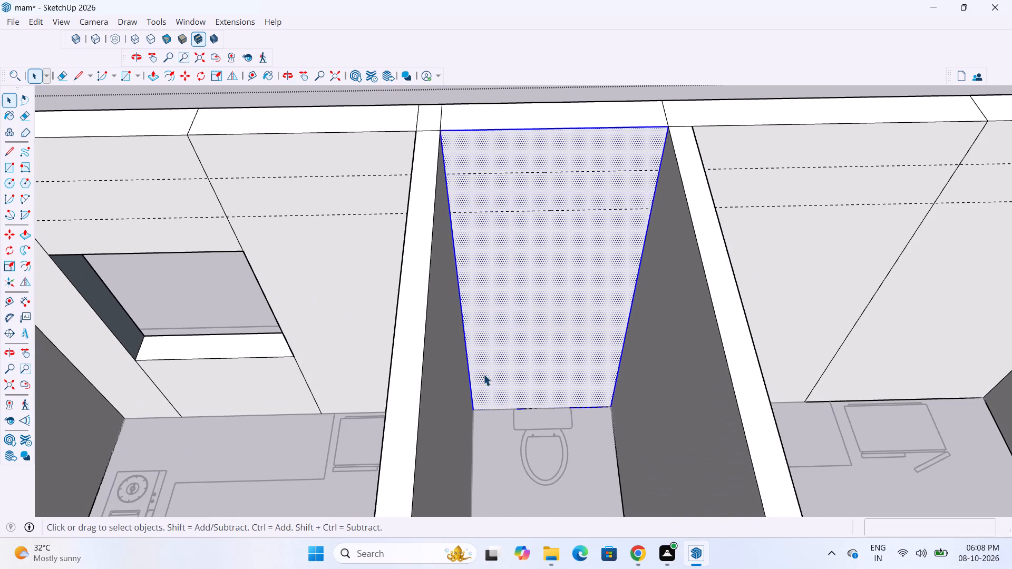
scroll(474, 389, "down", 3)
left_click(567, 147)
double_click(496, 308)
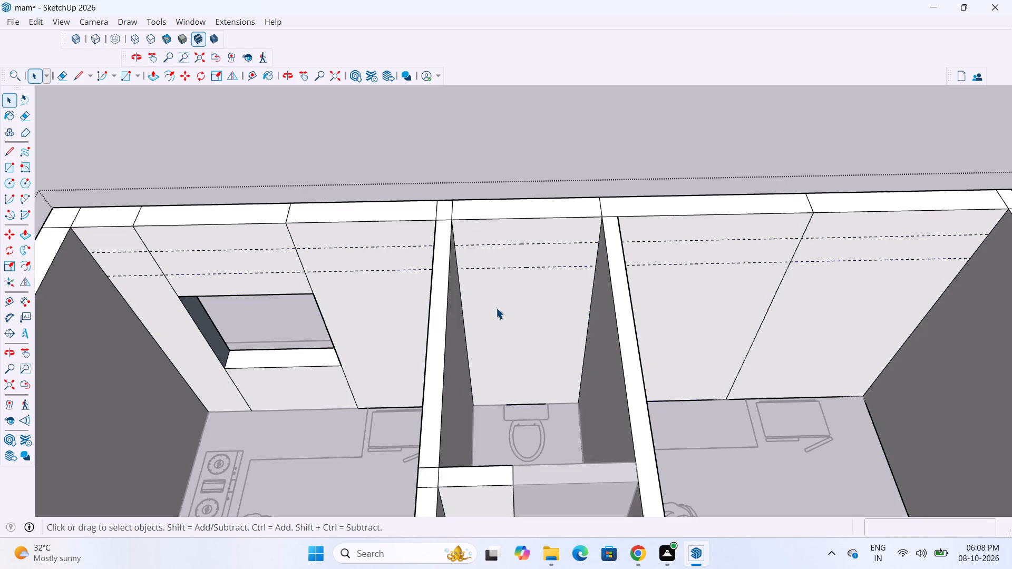
key("t")
scroll(475, 346, "up", 3)
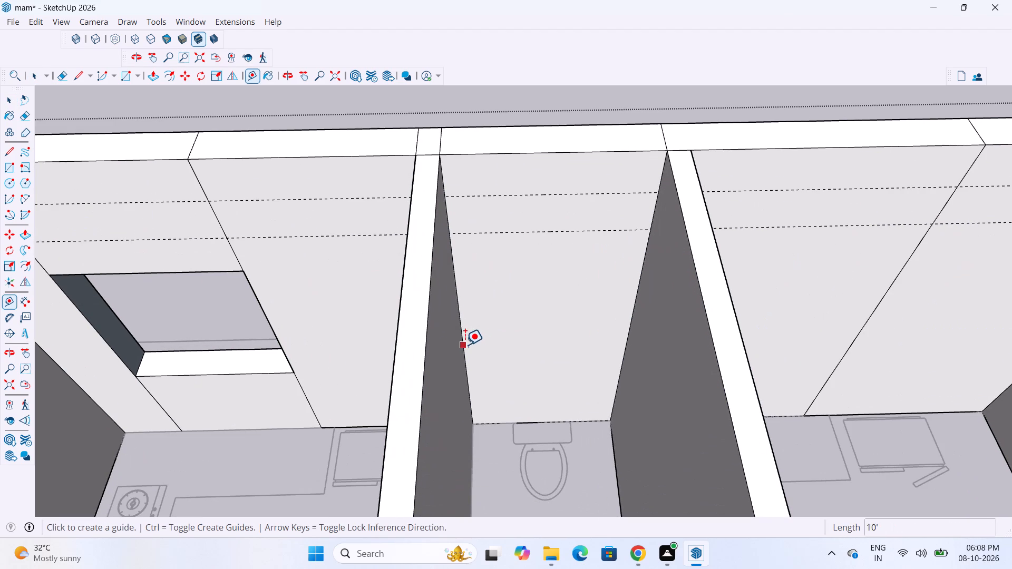
left_click(465, 345)
middle_click_drag(523, 372, 601, 399)
scroll(585, 380, "up", 7)
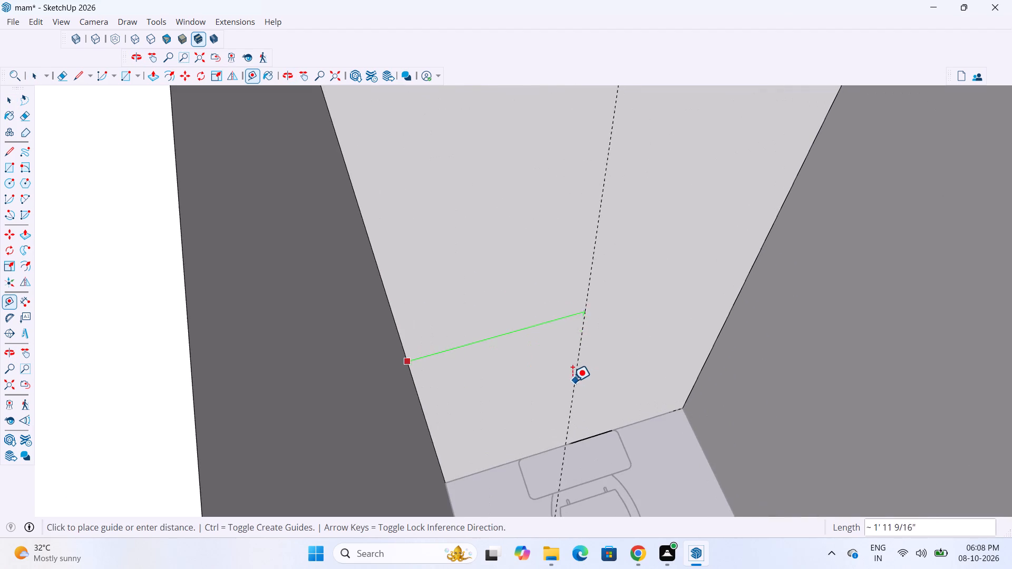
middle_click_drag(532, 387, 589, 441)
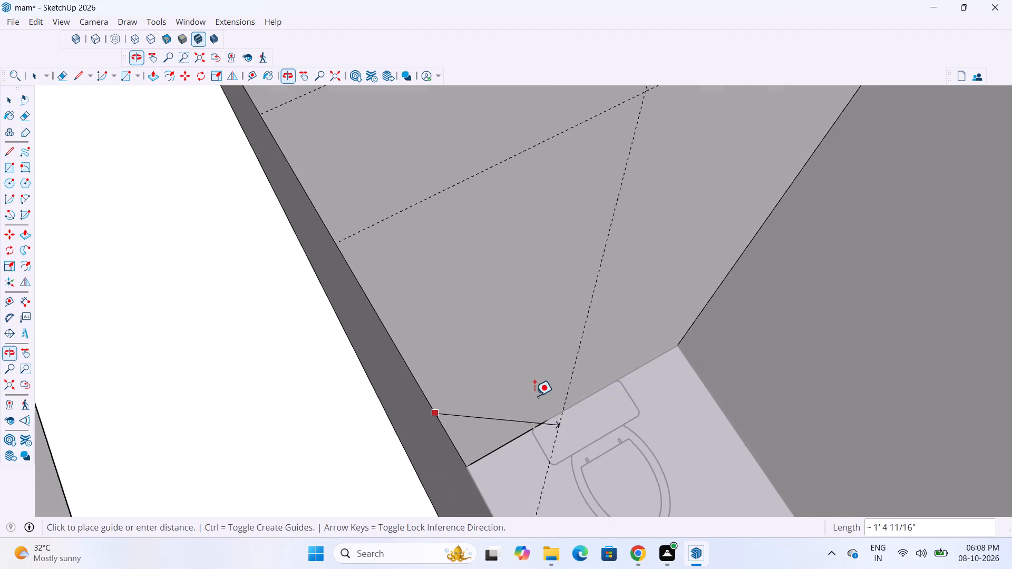
scroll(519, 284, "down", 8)
middle_click_drag(558, 336, 492, 294)
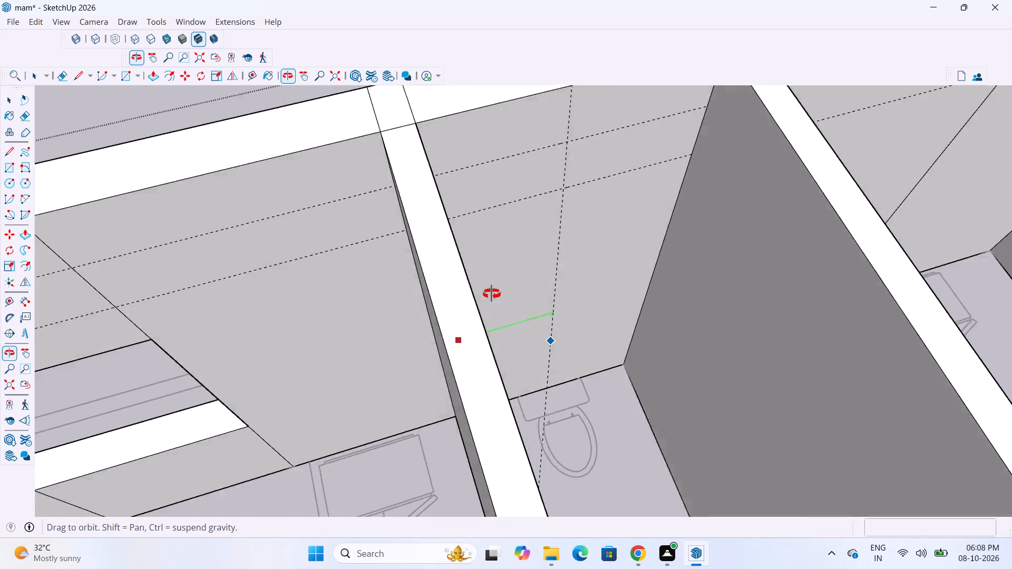
middle_click_drag(492, 294, 404, 221)
middle_click_drag(525, 353, 553, 411)
scroll(502, 355, "up", 7)
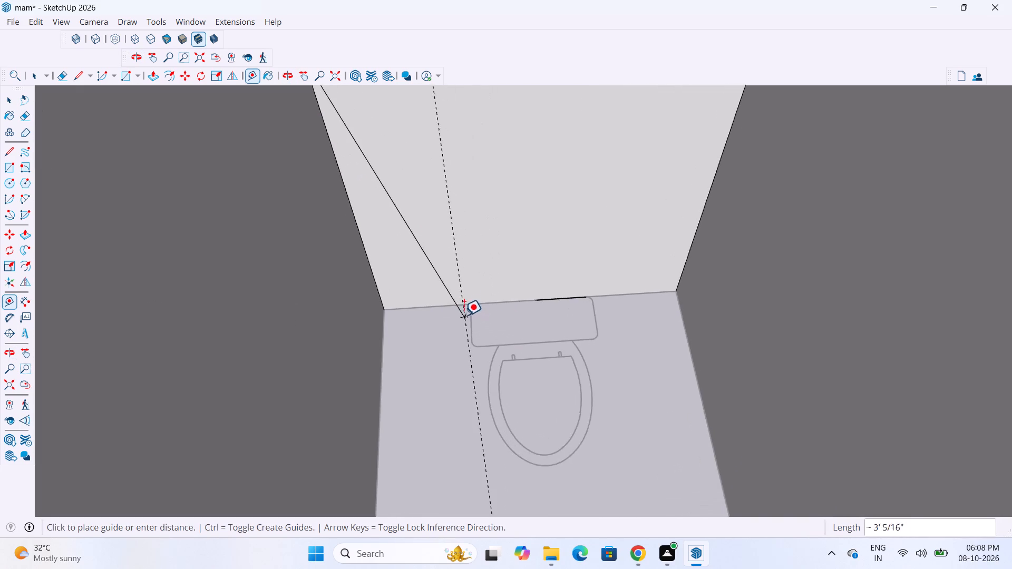
scroll(464, 316, "up", 2)
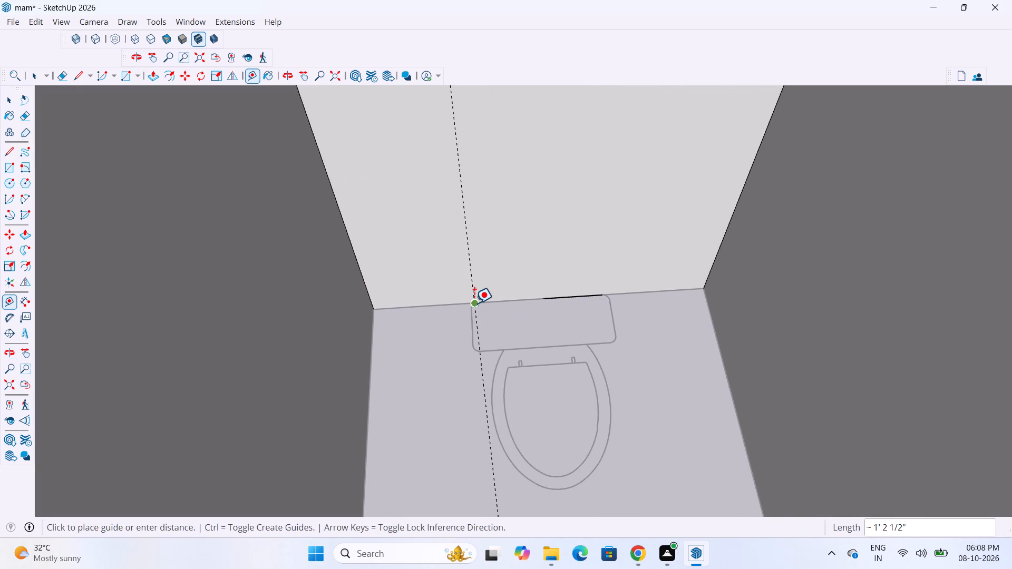
scroll(474, 303, "down", 4)
scroll(493, 357, "down", 5)
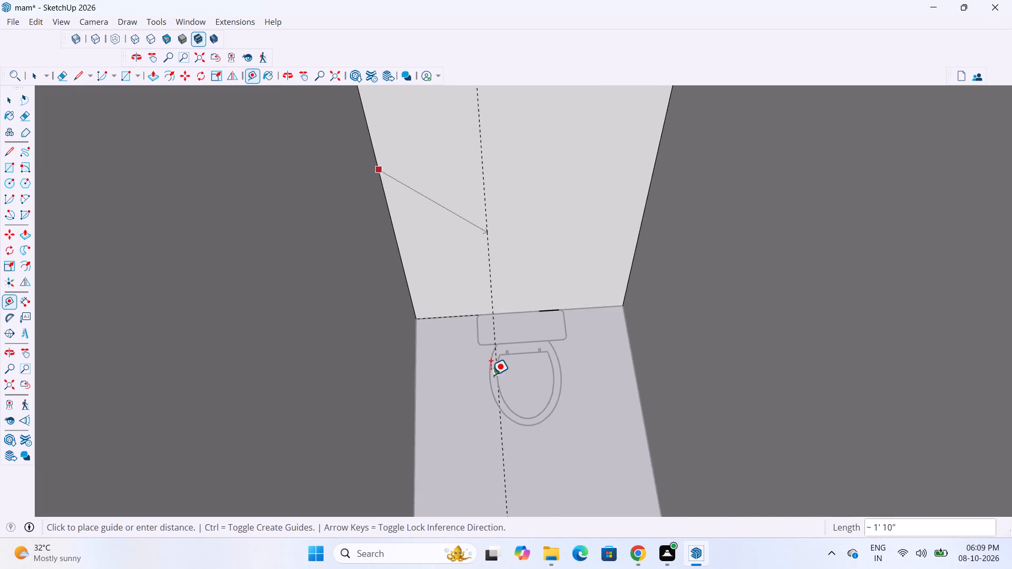
scroll(491, 375, "down", 2)
middle_click_drag(500, 411, 580, 430)
scroll(525, 432, "down", 10)
scroll(447, 290, "up", 3)
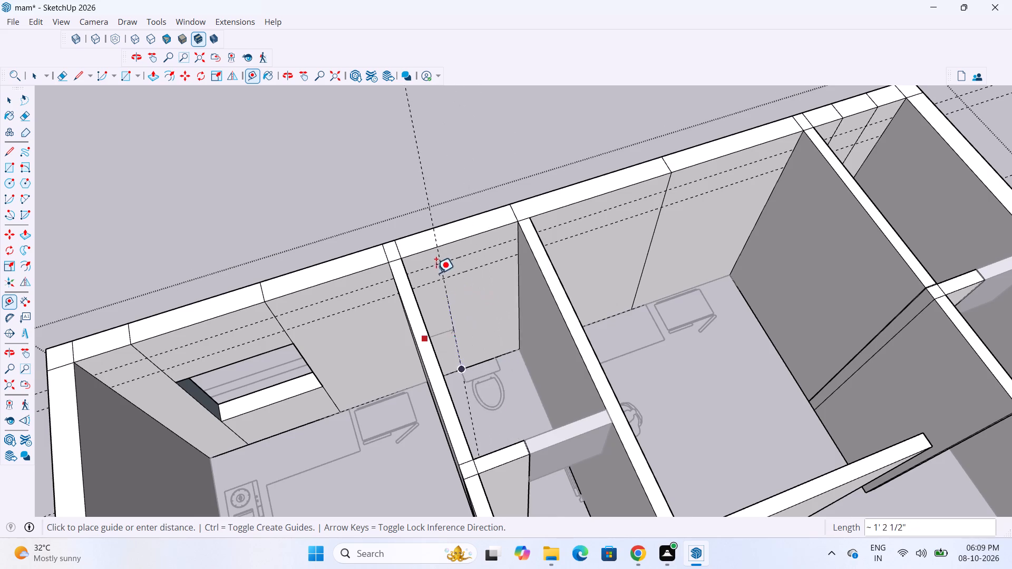
middle_click_drag(442, 256, 530, 260)
scroll(445, 259, "up", 9)
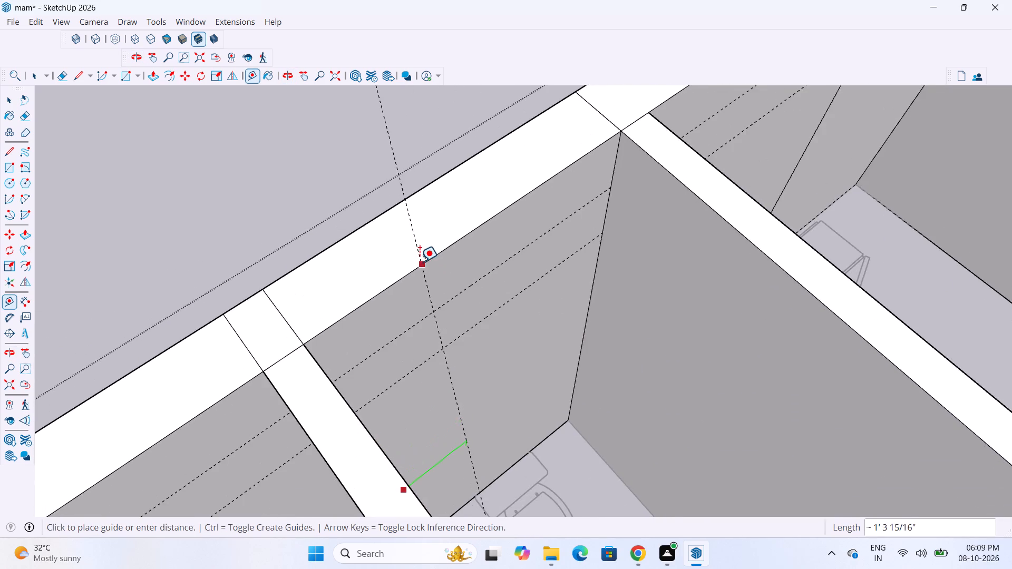
middle_click_drag(419, 262, 666, 274)
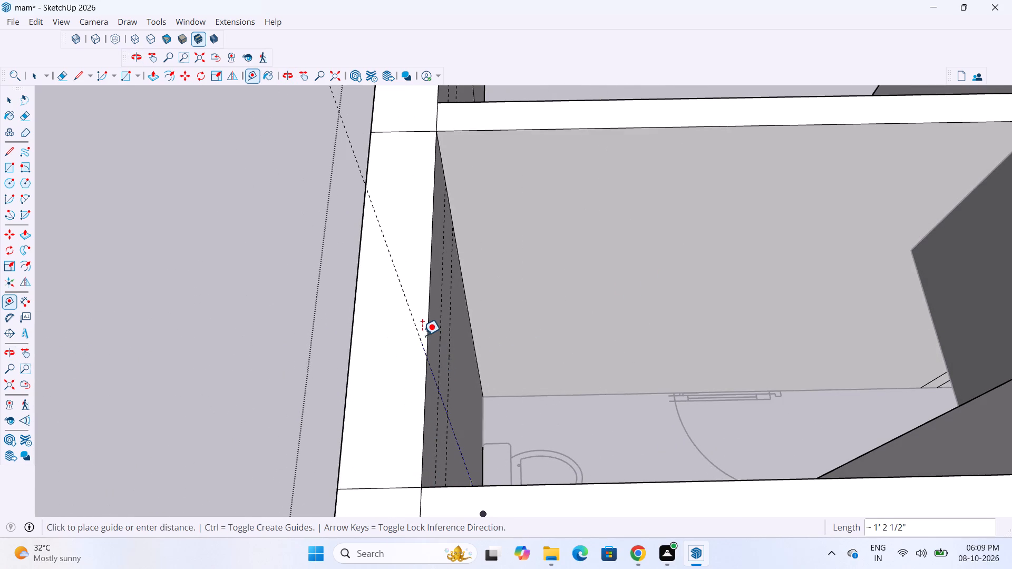
type("1'2\"")
key("Return")
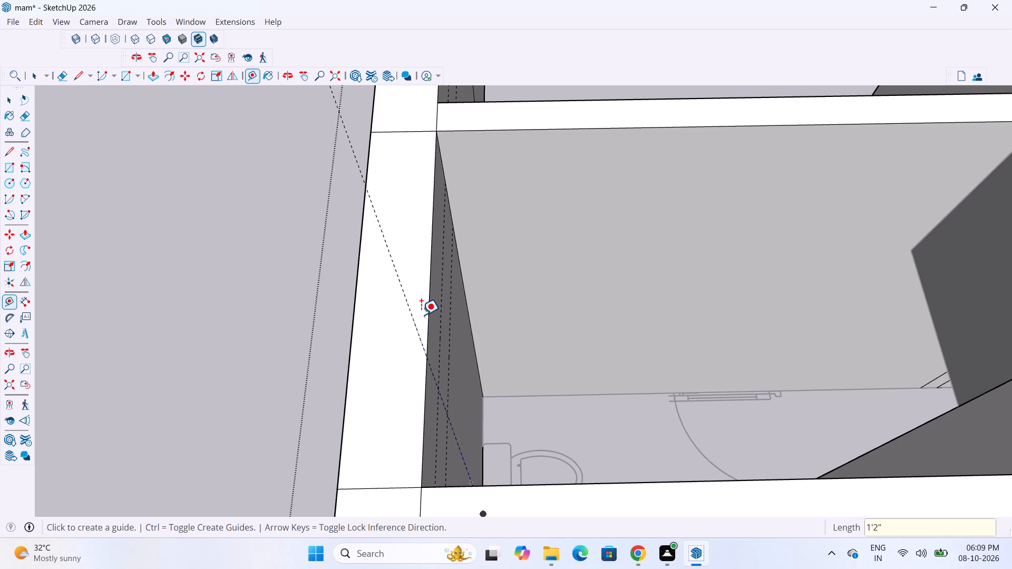
Place a second vertical guide on the toilet's outer wall along the cistern's far side, about 1' 8" from the first guide.
scroll(421, 328, "down", 4)
middle_click_drag(489, 349, 0, 277)
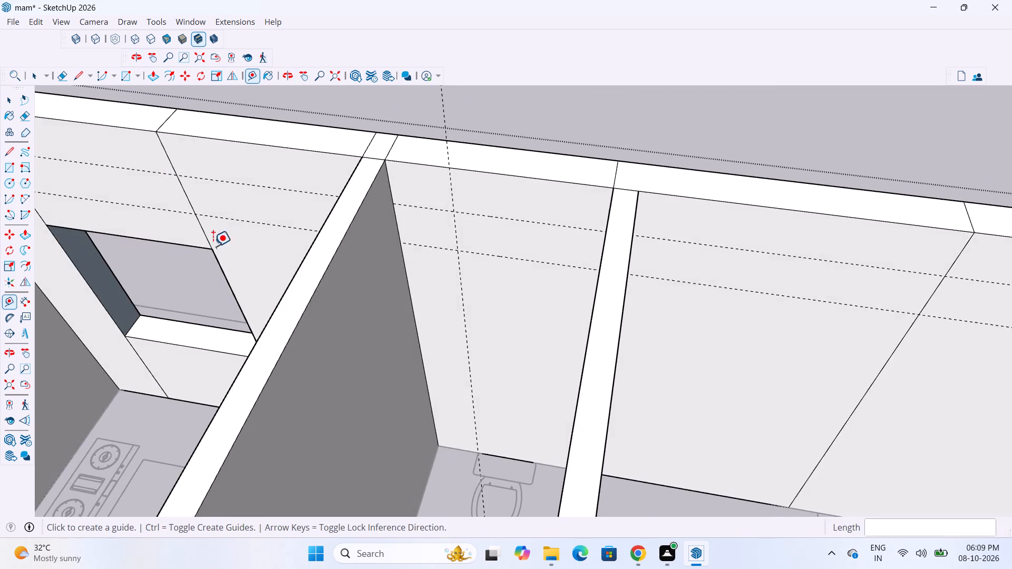
scroll(391, 399, "up", 3)
middle_click_drag(454, 413, 520, 415)
scroll(563, 442, "up", 3)
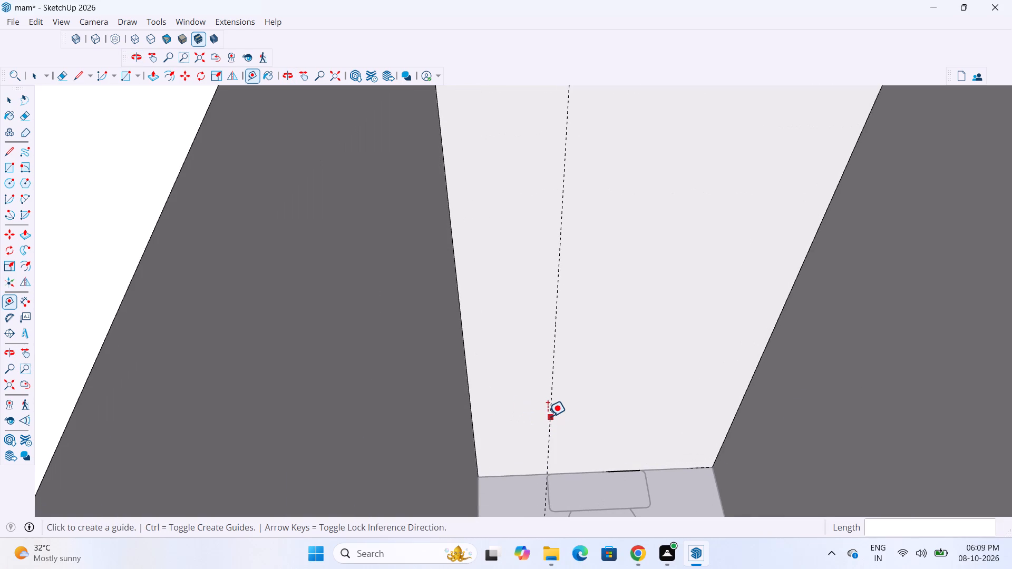
left_click(548, 417)
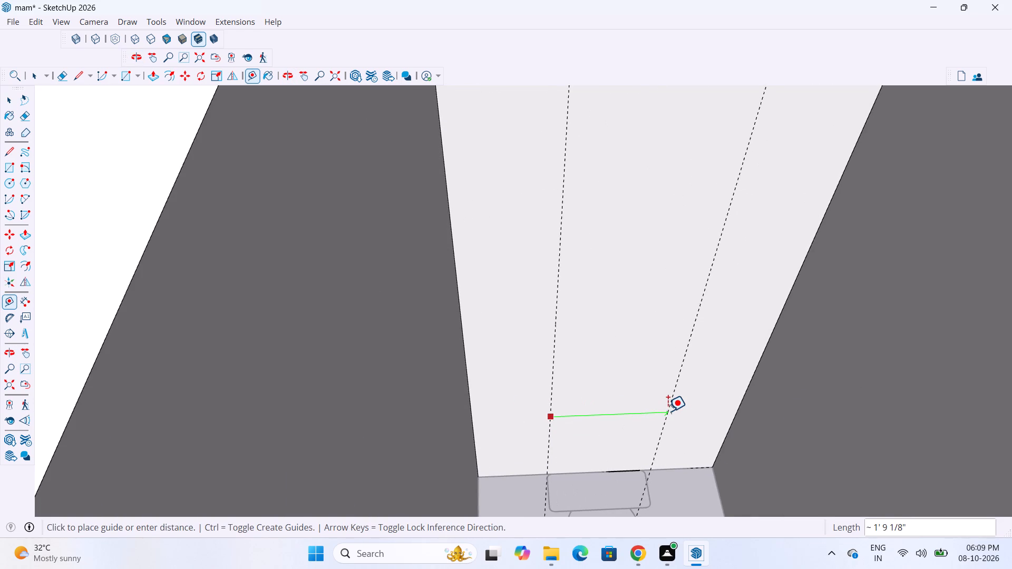
scroll(667, 411, "up", 2)
middle_click_drag(692, 429, 611, 405)
scroll(586, 407, "down", 9)
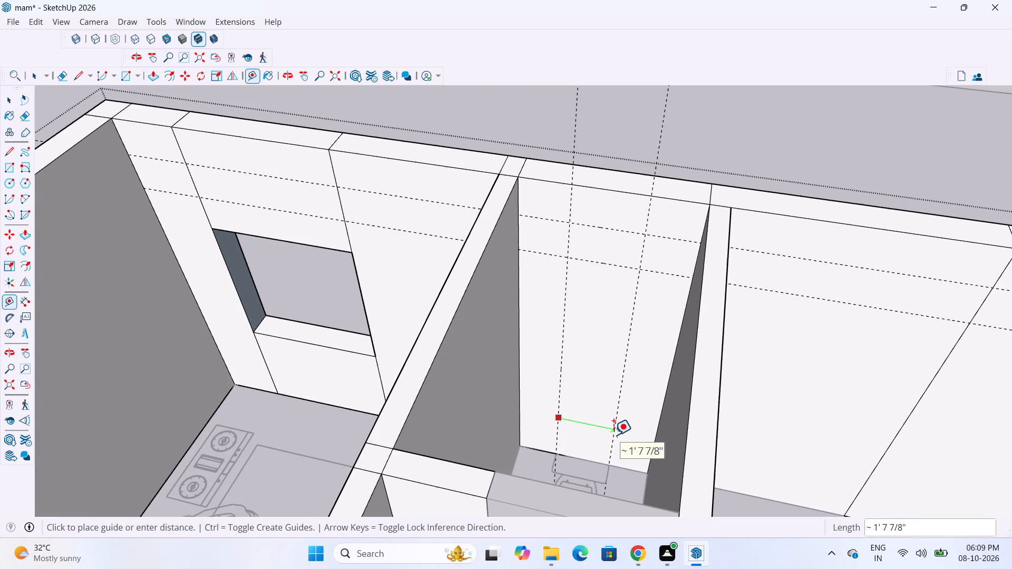
scroll(614, 435, "up", 2)
left_click(614, 435)
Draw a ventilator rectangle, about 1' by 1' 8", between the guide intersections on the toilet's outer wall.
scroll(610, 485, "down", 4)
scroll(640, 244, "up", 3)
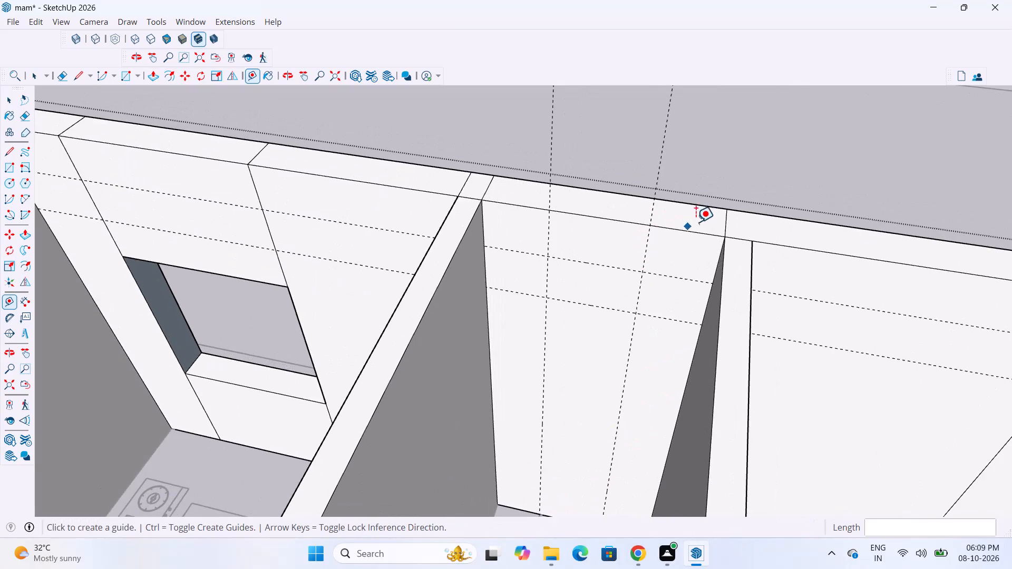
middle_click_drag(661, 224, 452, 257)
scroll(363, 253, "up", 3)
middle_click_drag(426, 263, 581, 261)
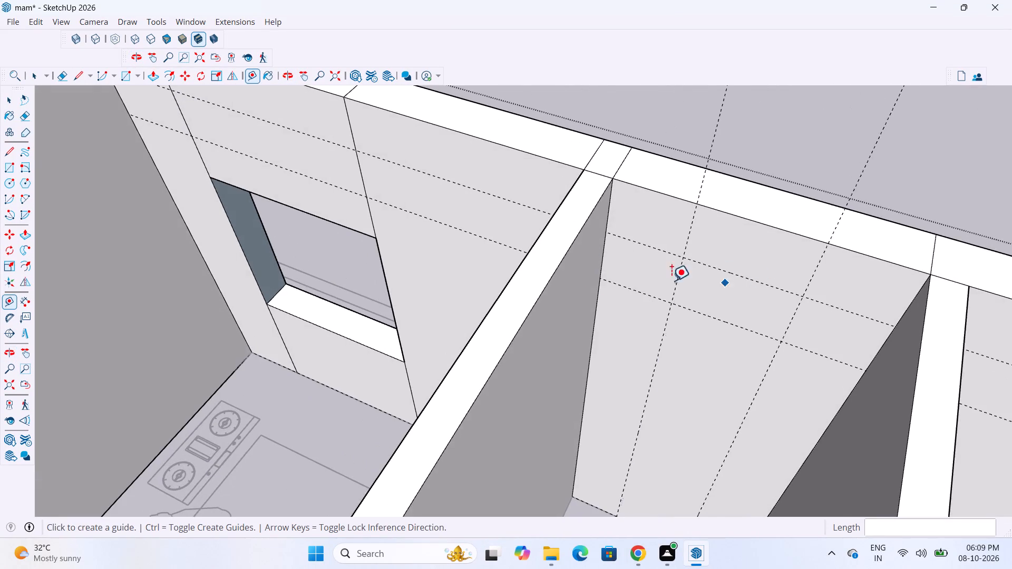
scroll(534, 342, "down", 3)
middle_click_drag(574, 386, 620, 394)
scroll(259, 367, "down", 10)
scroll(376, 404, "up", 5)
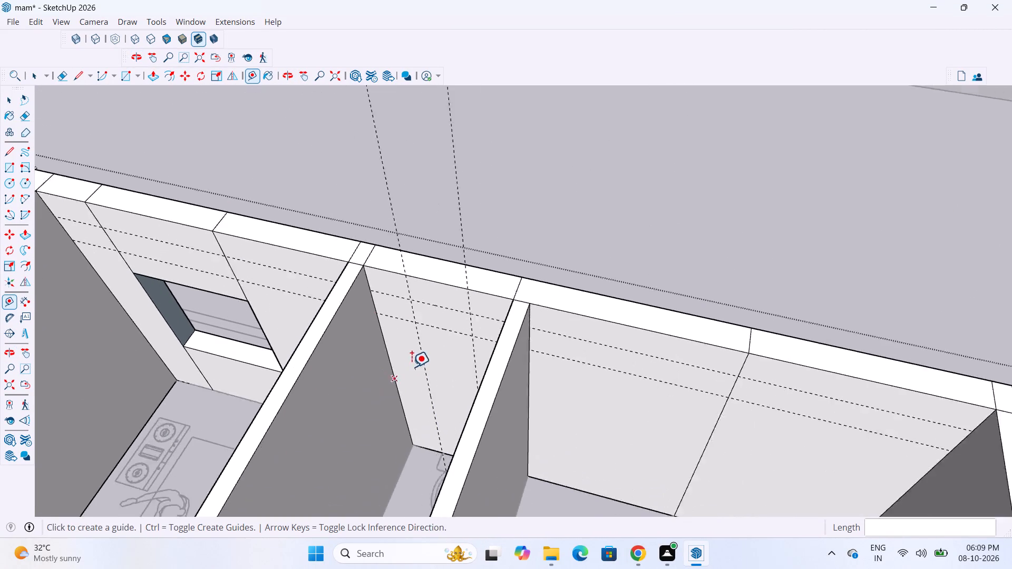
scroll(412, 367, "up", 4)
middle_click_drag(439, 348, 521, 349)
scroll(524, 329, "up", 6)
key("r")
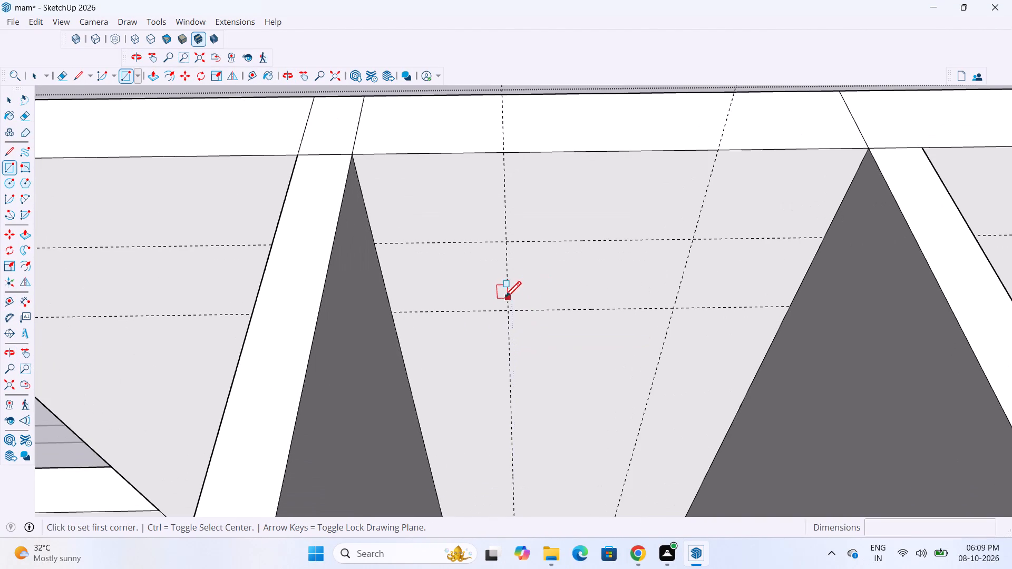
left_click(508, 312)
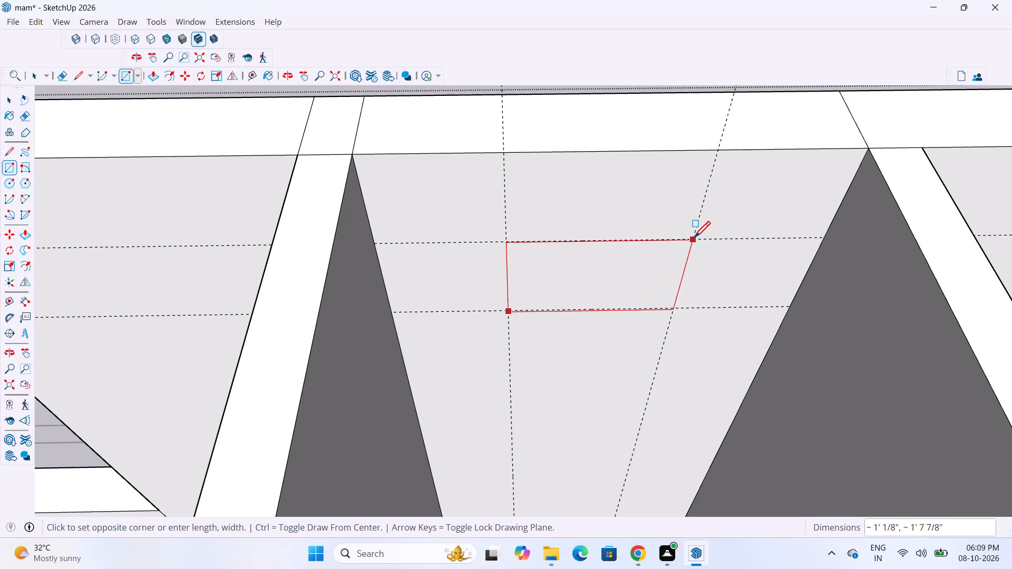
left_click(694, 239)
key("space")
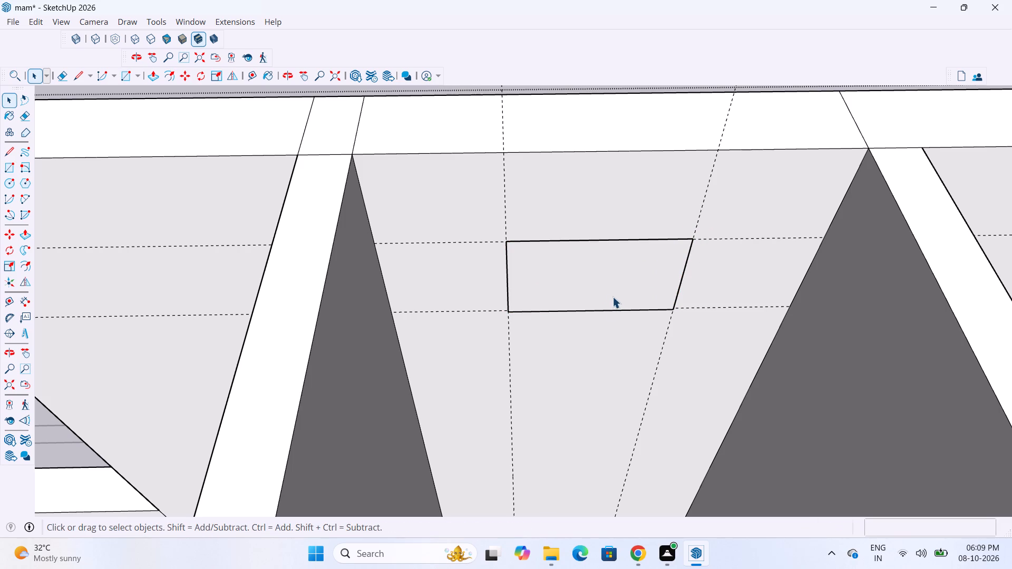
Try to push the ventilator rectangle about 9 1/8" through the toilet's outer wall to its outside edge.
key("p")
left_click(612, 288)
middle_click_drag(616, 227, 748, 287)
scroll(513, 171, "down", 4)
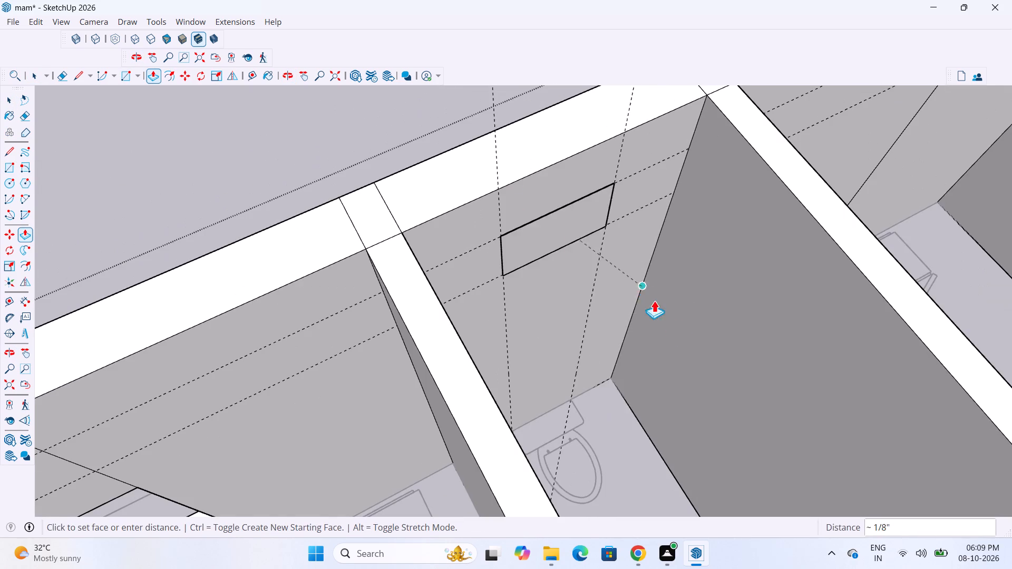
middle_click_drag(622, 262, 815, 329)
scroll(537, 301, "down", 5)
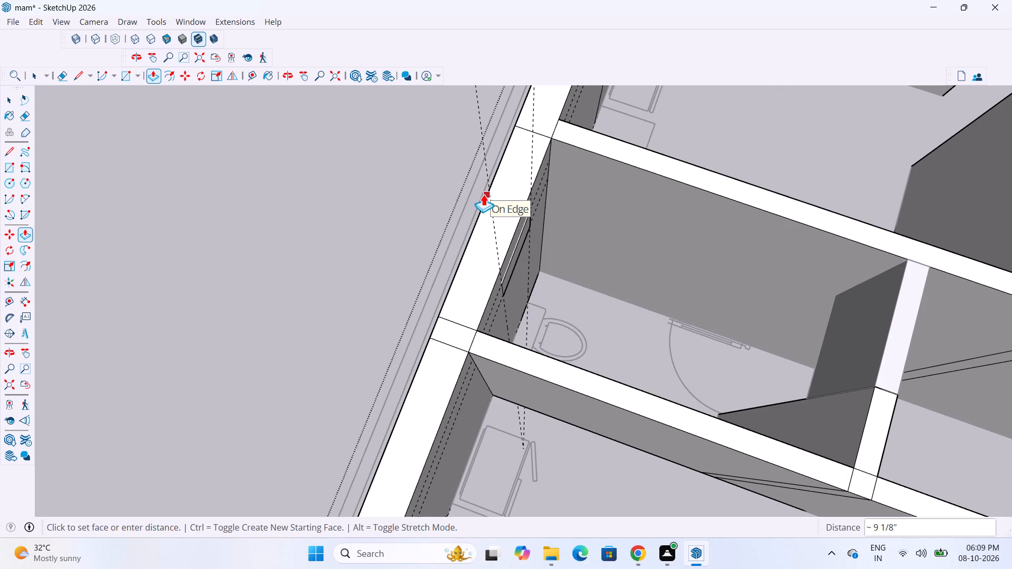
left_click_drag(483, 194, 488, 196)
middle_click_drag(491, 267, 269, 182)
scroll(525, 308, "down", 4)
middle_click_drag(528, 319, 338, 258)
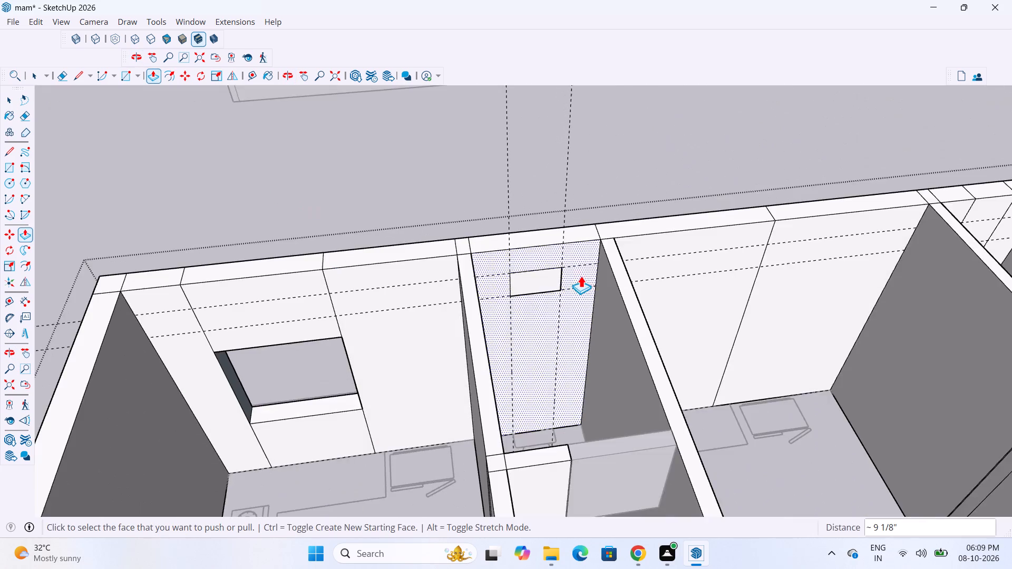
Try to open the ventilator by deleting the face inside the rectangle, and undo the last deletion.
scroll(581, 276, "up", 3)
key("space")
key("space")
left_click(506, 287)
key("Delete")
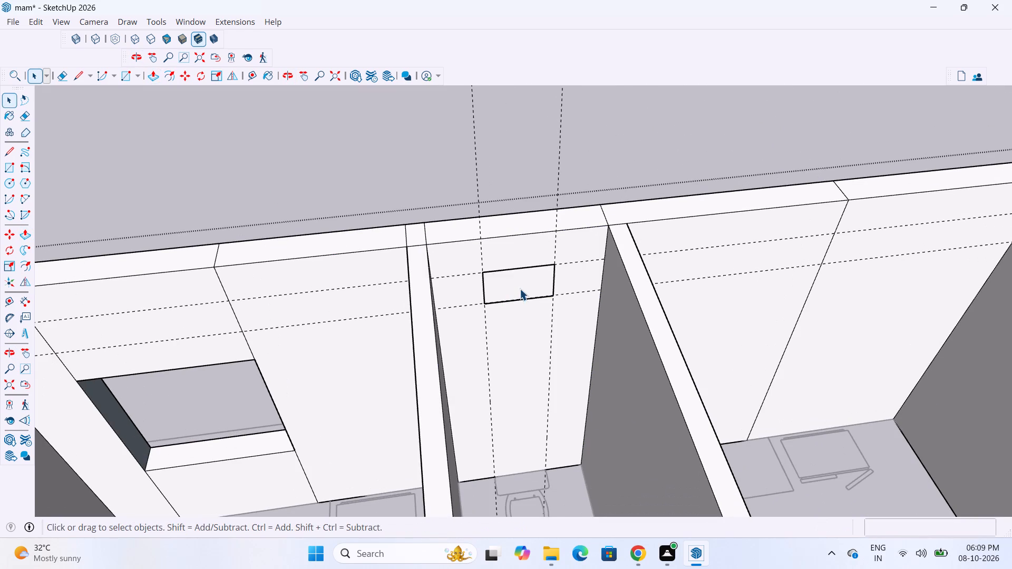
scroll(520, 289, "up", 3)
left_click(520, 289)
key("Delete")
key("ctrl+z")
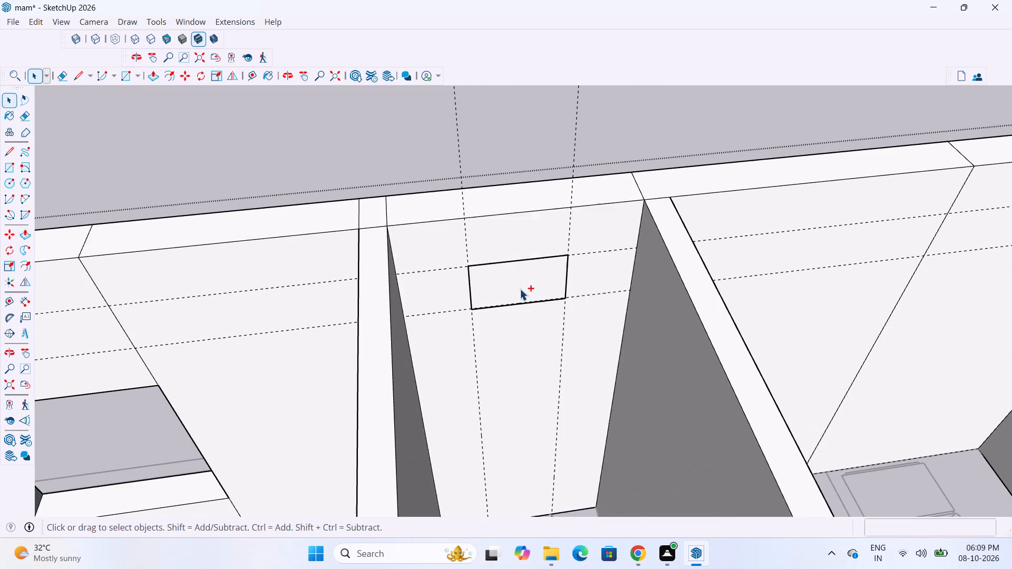
Delete all four edges of the ventilator rectangle on the inner face of the toilet's outer wall.
scroll(520, 289, "up", 9)
left_click(540, 312)
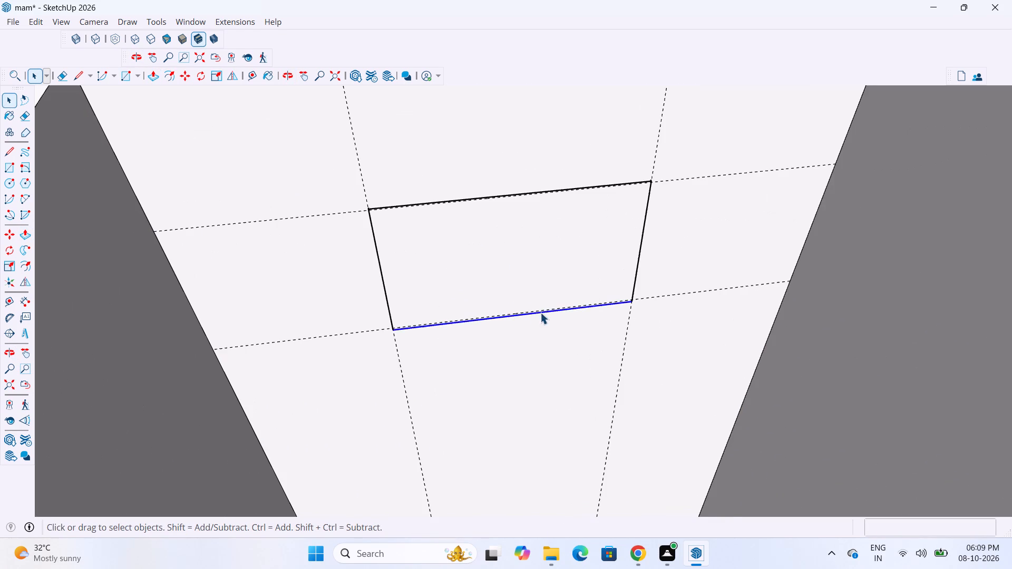
scroll(514, 345, "down", 1)
key("Delete")
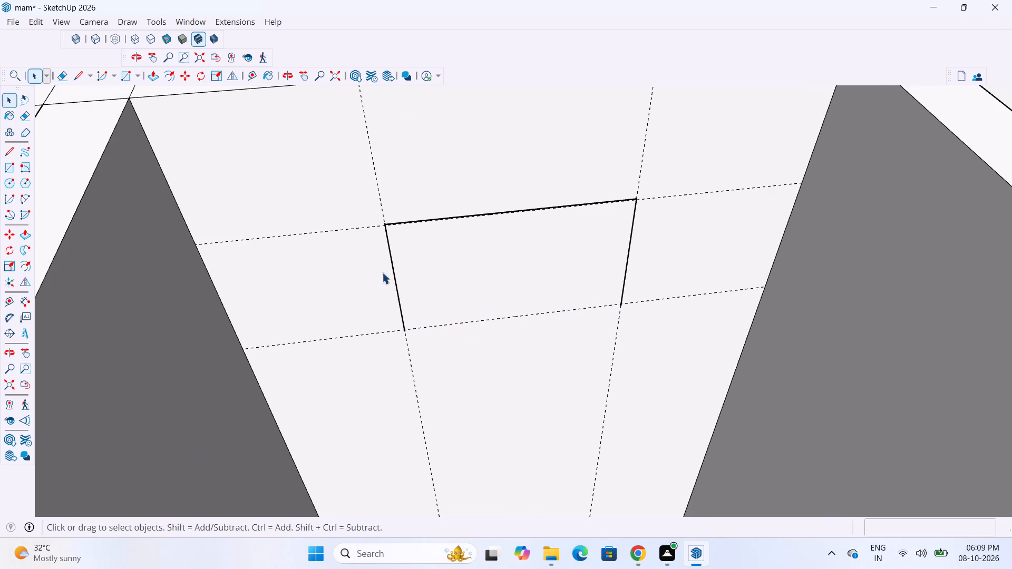
left_click(397, 287)
key("Delete")
left_click(451, 219)
key("Delete")
left_click(624, 258)
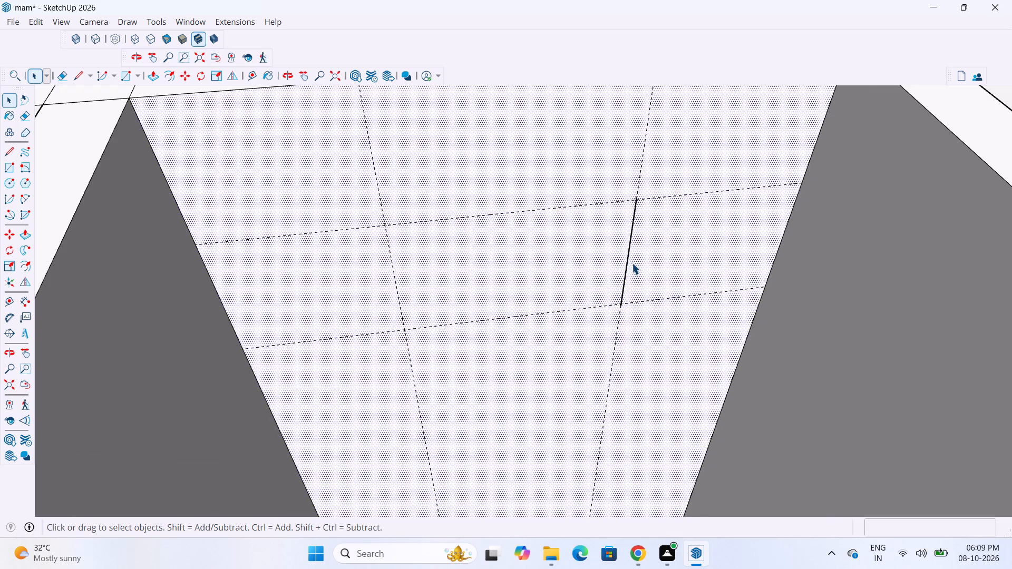
scroll(585, 308, "down", 9)
left_click(573, 155)
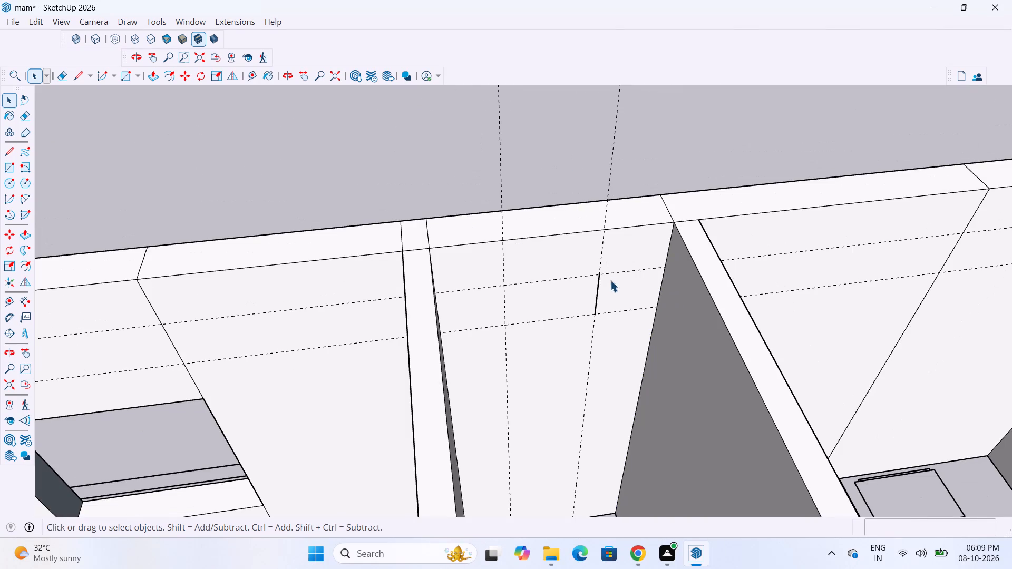
left_click(597, 300)
left_click(593, 299)
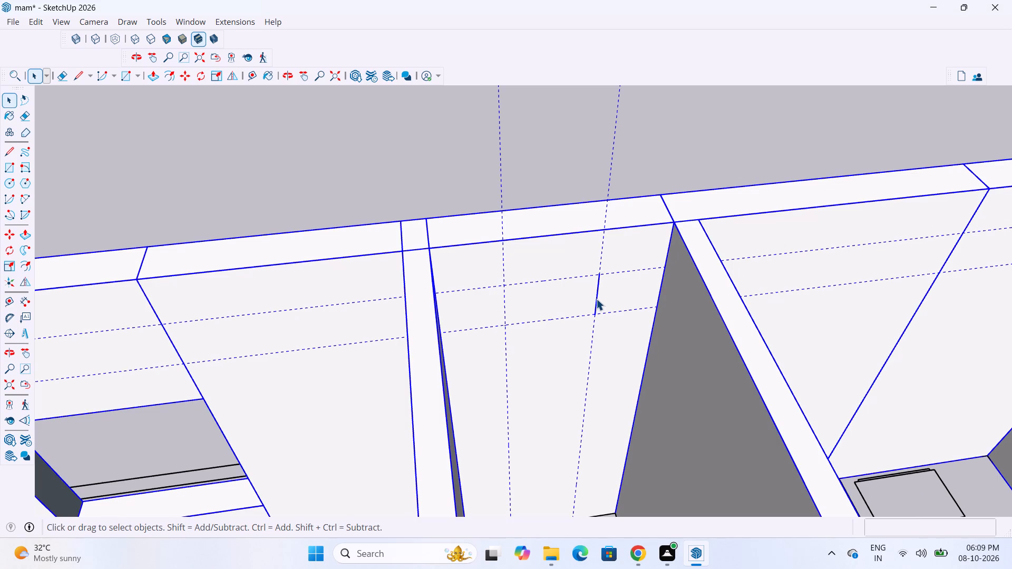
double_click(596, 299)
left_click(596, 298)
double_click(597, 297)
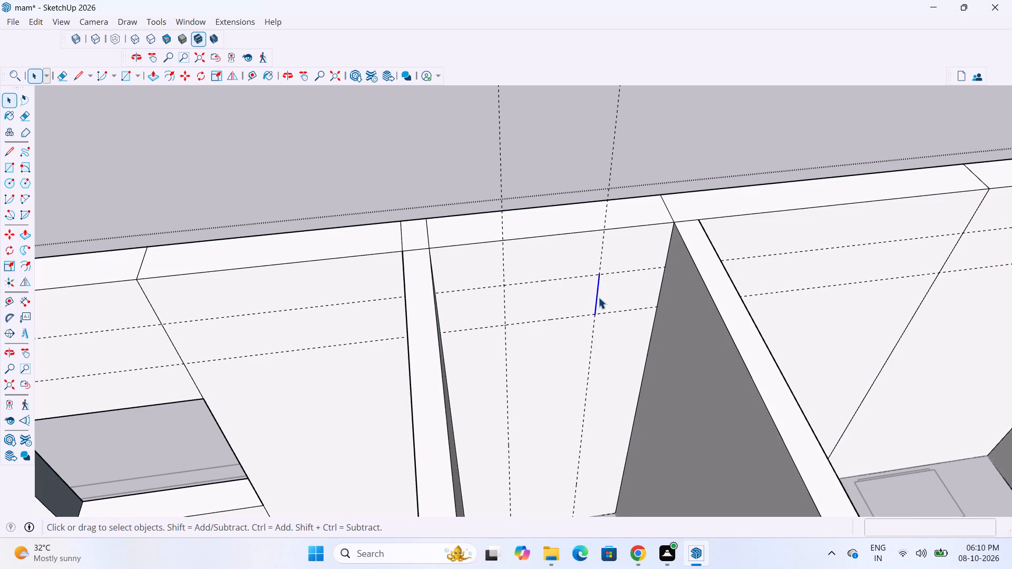
scroll(597, 294, "up", 4)
key("Delete")
scroll(592, 294, "up", 3)
scroll(590, 293, "down", 3)
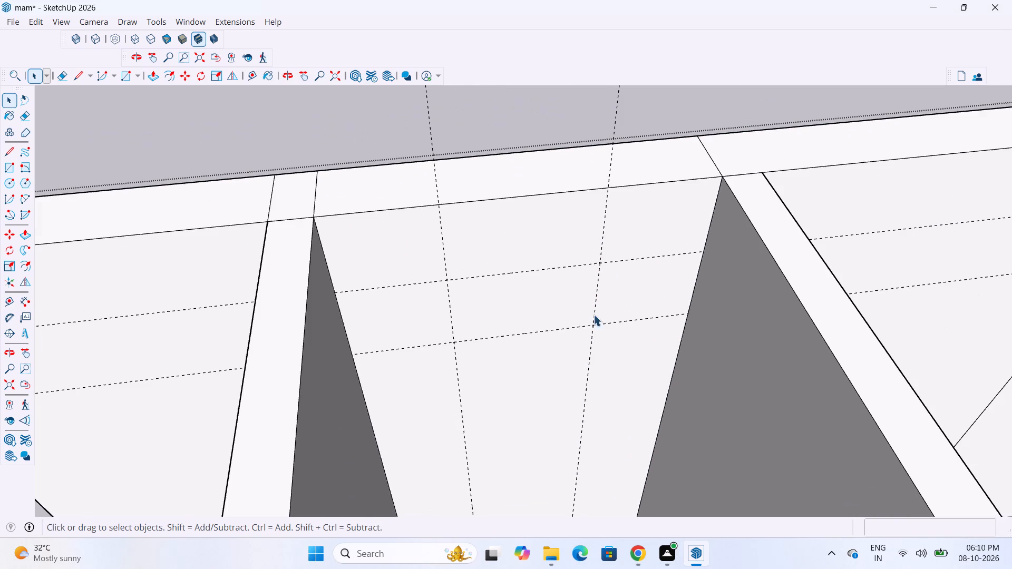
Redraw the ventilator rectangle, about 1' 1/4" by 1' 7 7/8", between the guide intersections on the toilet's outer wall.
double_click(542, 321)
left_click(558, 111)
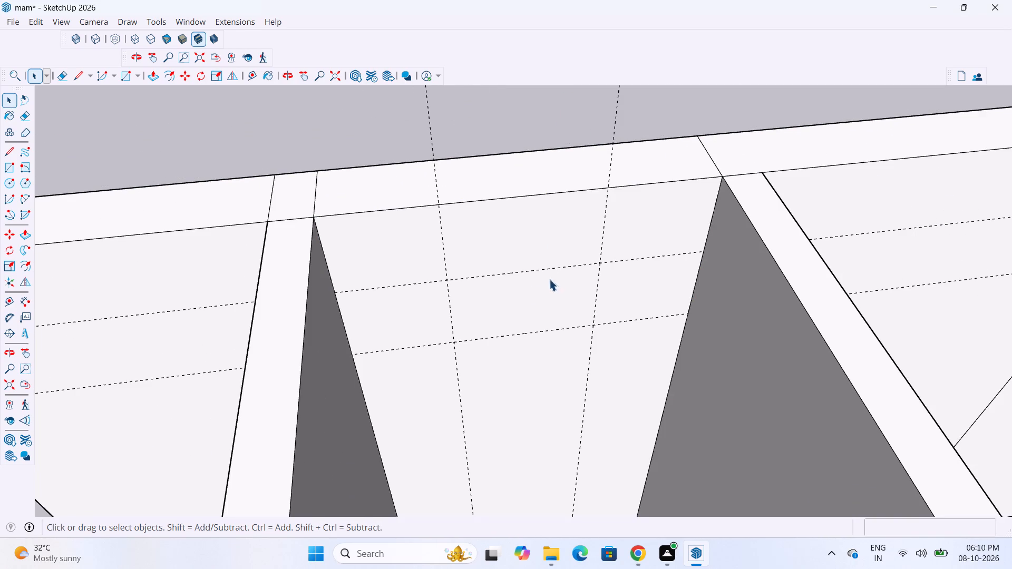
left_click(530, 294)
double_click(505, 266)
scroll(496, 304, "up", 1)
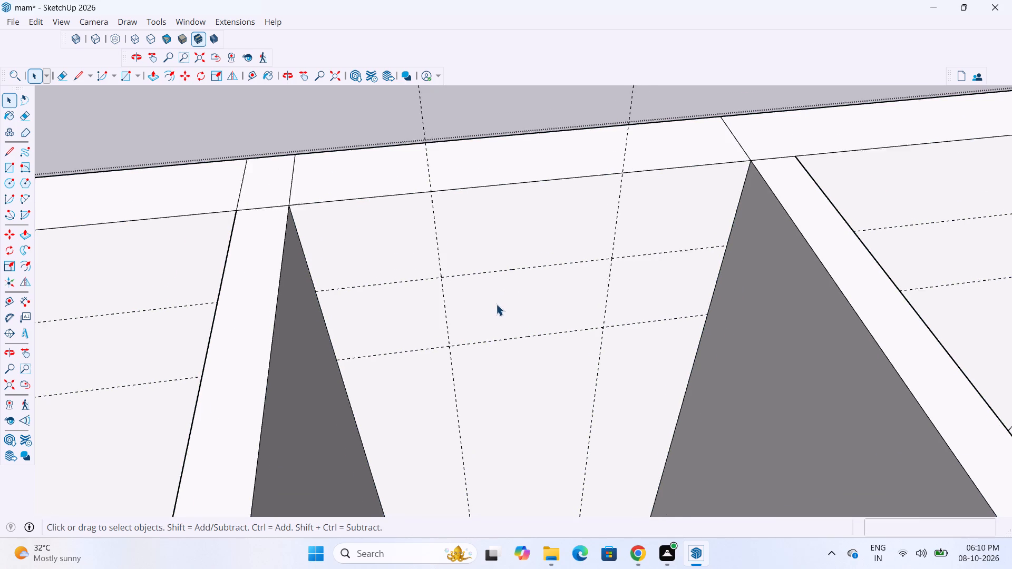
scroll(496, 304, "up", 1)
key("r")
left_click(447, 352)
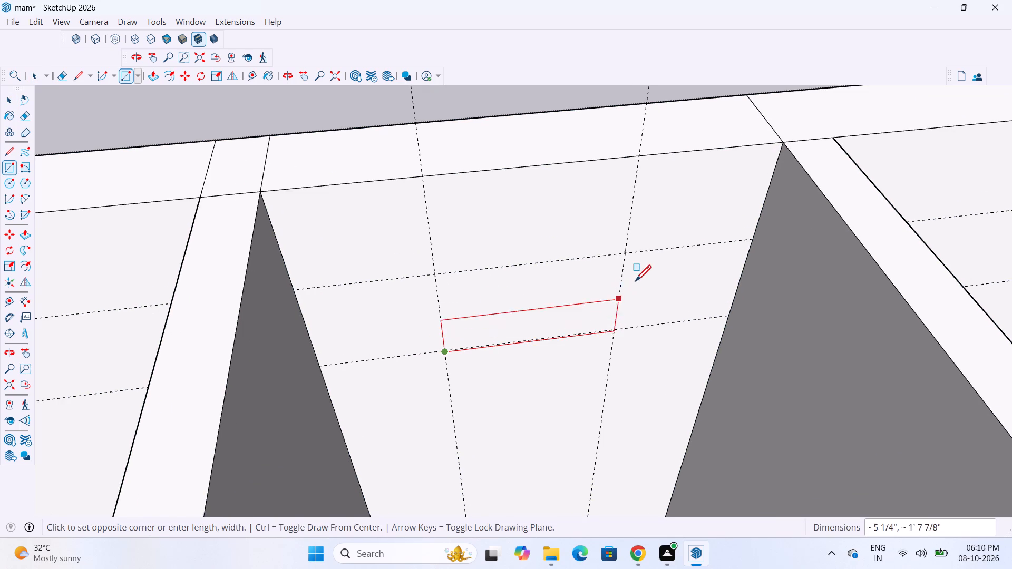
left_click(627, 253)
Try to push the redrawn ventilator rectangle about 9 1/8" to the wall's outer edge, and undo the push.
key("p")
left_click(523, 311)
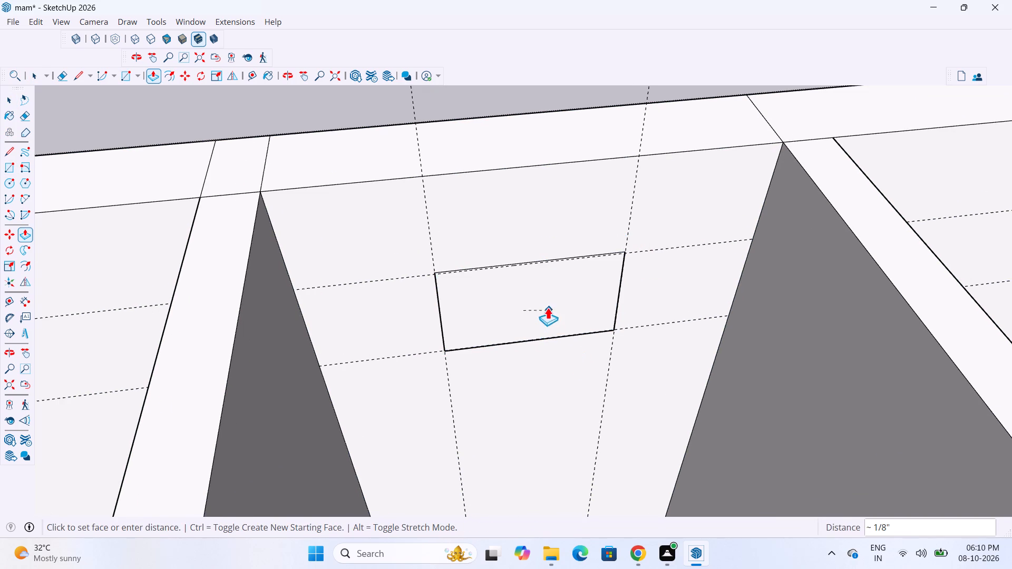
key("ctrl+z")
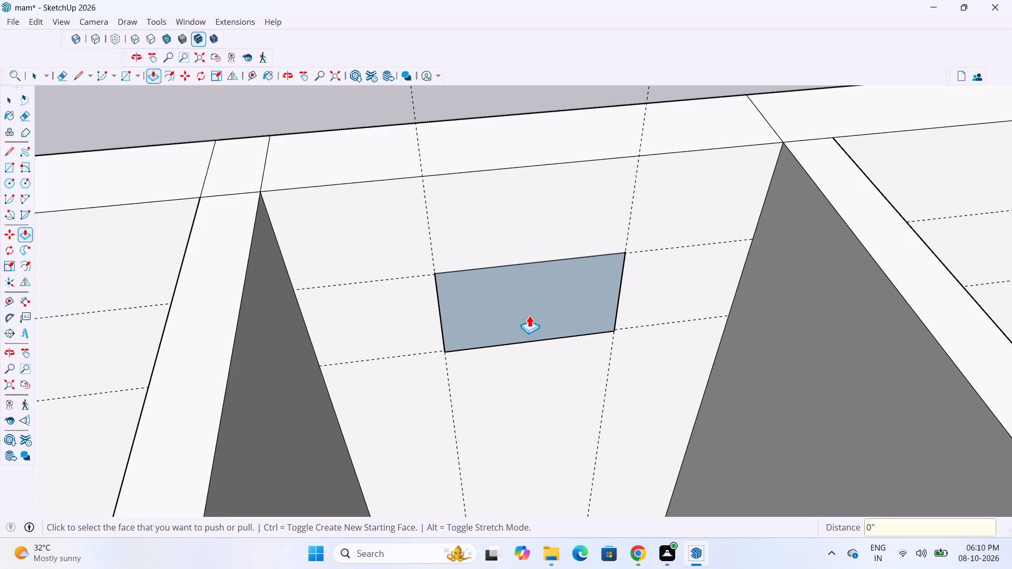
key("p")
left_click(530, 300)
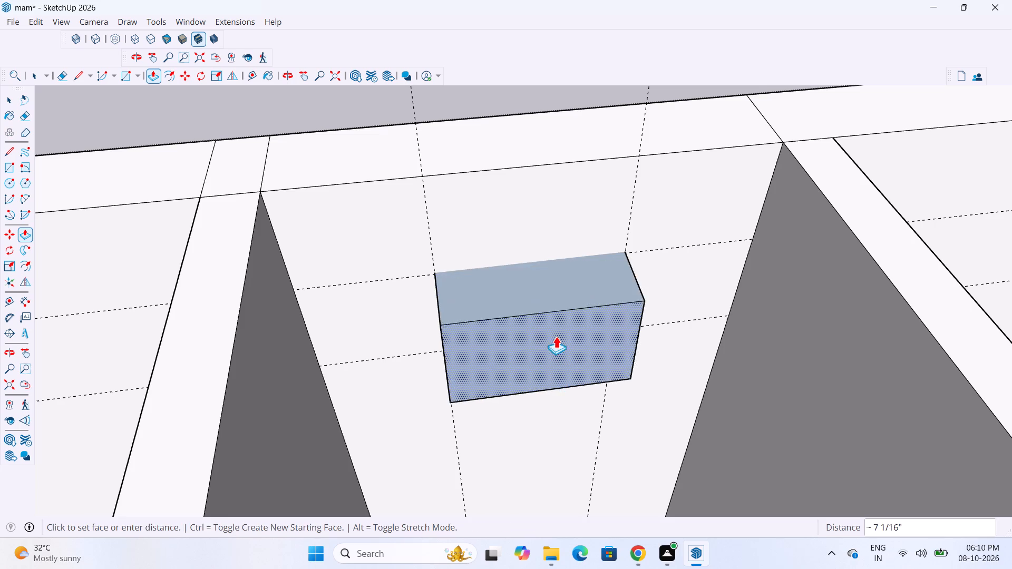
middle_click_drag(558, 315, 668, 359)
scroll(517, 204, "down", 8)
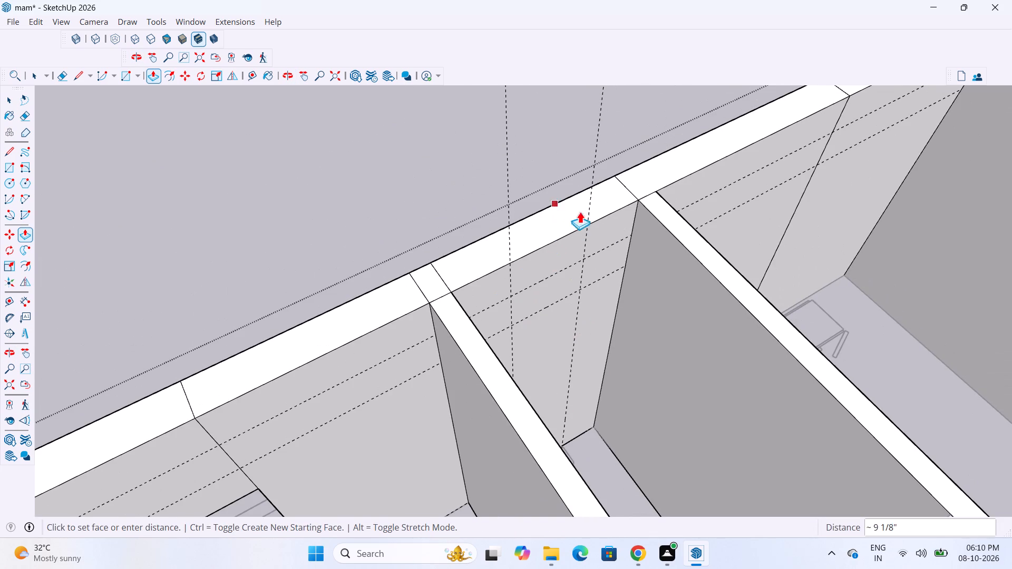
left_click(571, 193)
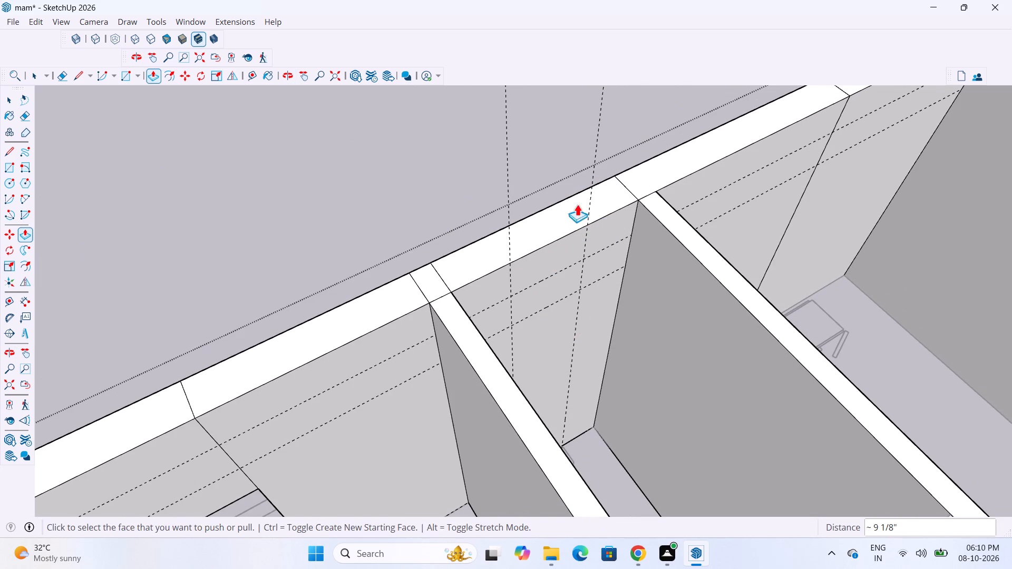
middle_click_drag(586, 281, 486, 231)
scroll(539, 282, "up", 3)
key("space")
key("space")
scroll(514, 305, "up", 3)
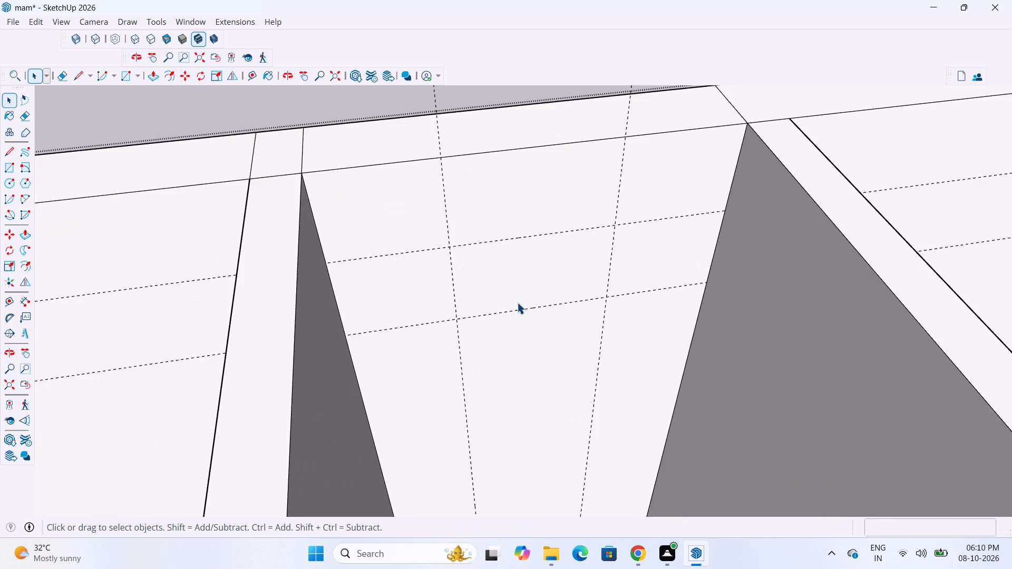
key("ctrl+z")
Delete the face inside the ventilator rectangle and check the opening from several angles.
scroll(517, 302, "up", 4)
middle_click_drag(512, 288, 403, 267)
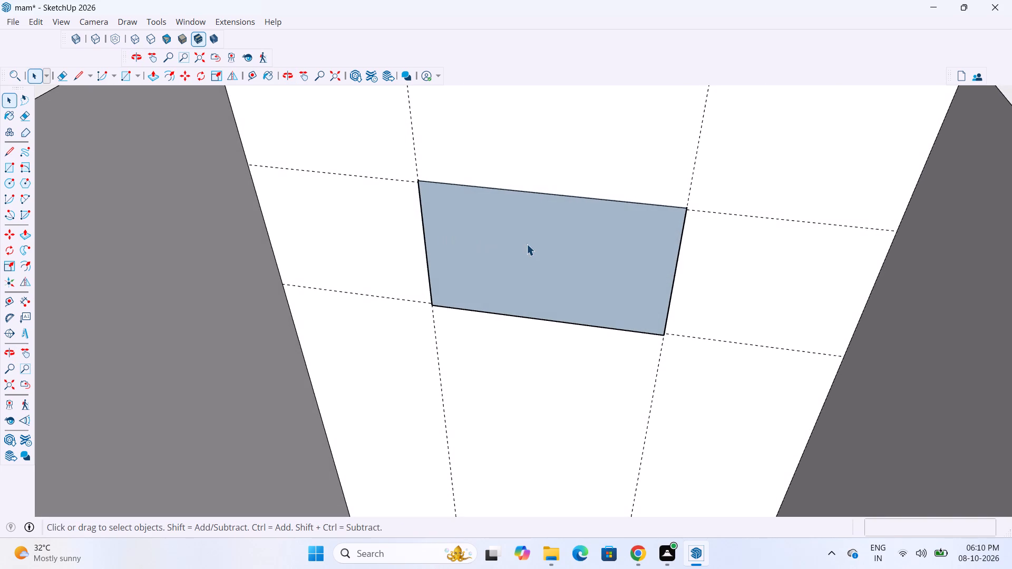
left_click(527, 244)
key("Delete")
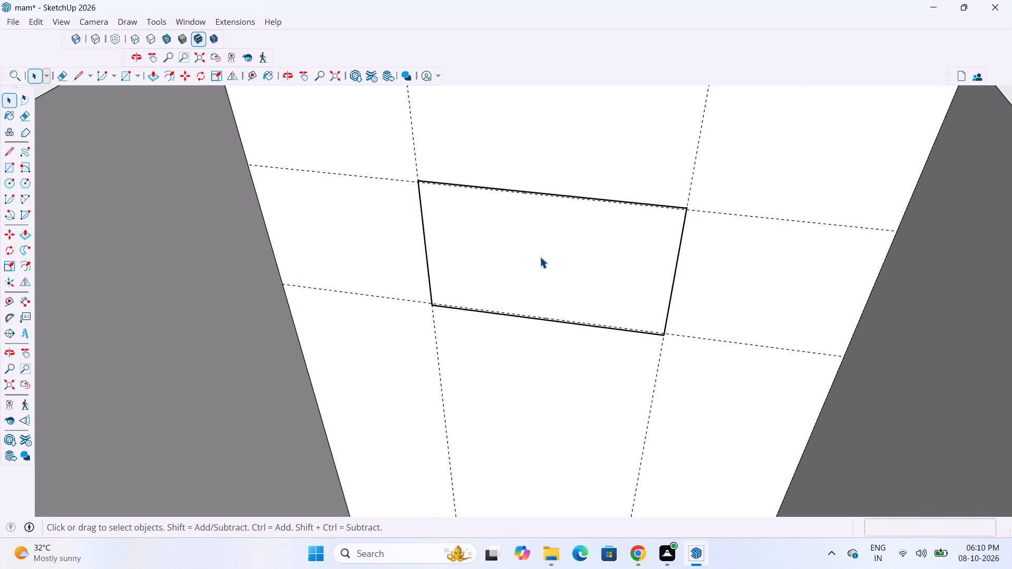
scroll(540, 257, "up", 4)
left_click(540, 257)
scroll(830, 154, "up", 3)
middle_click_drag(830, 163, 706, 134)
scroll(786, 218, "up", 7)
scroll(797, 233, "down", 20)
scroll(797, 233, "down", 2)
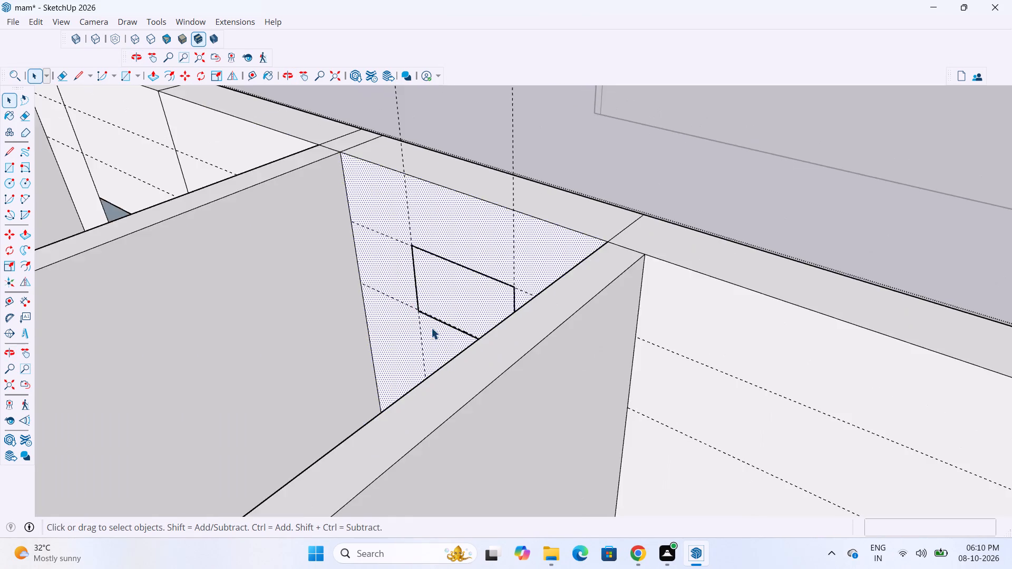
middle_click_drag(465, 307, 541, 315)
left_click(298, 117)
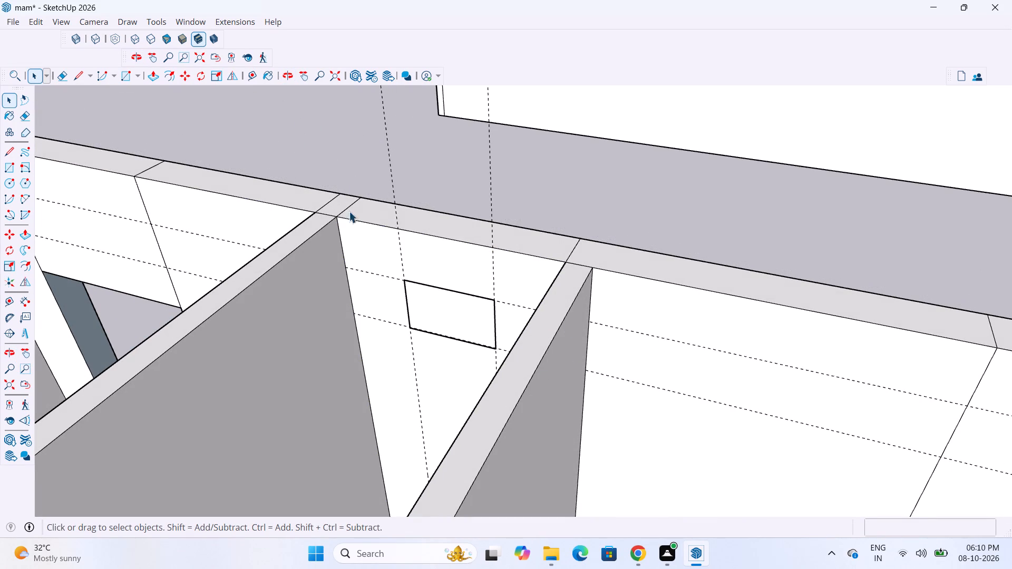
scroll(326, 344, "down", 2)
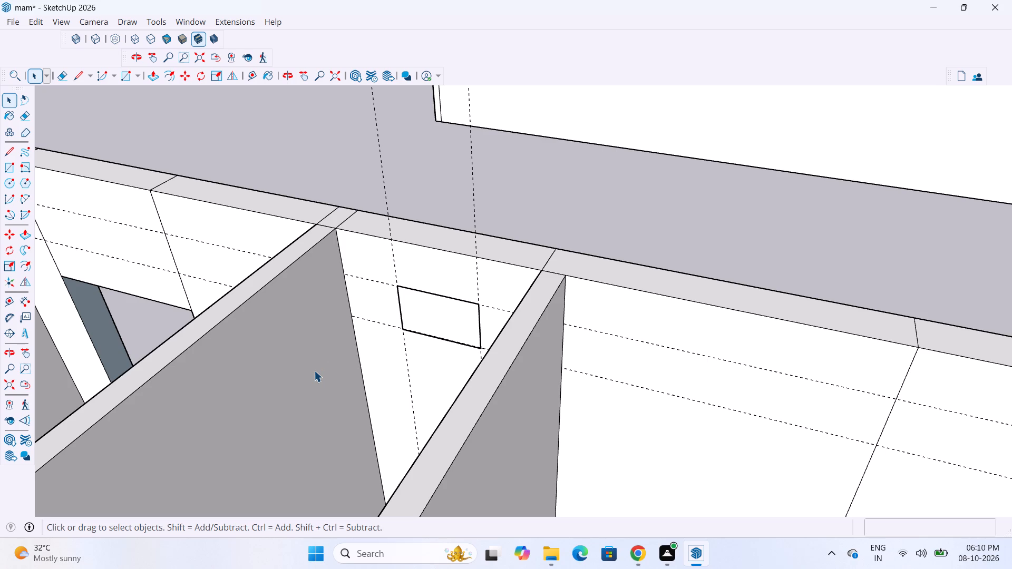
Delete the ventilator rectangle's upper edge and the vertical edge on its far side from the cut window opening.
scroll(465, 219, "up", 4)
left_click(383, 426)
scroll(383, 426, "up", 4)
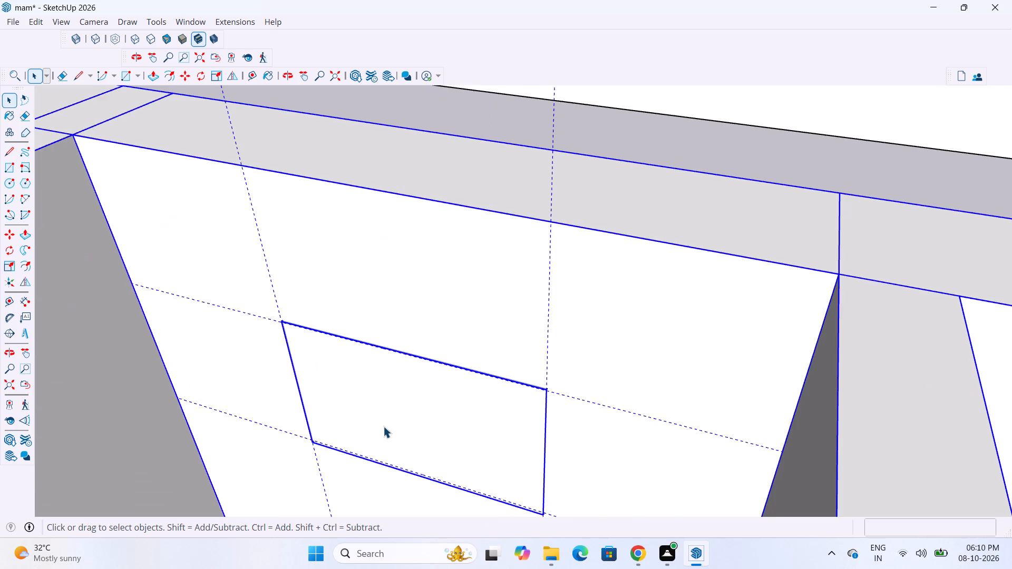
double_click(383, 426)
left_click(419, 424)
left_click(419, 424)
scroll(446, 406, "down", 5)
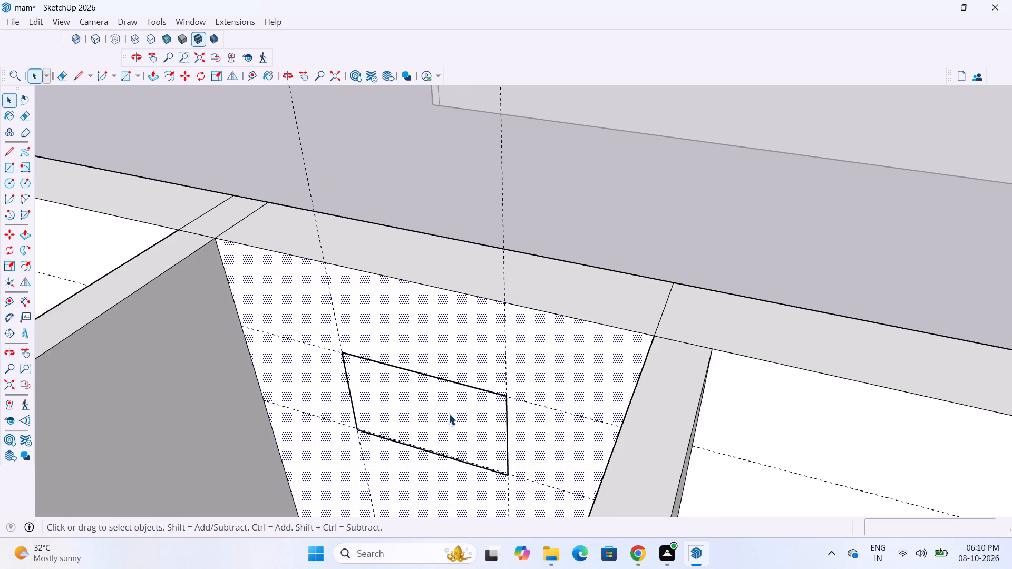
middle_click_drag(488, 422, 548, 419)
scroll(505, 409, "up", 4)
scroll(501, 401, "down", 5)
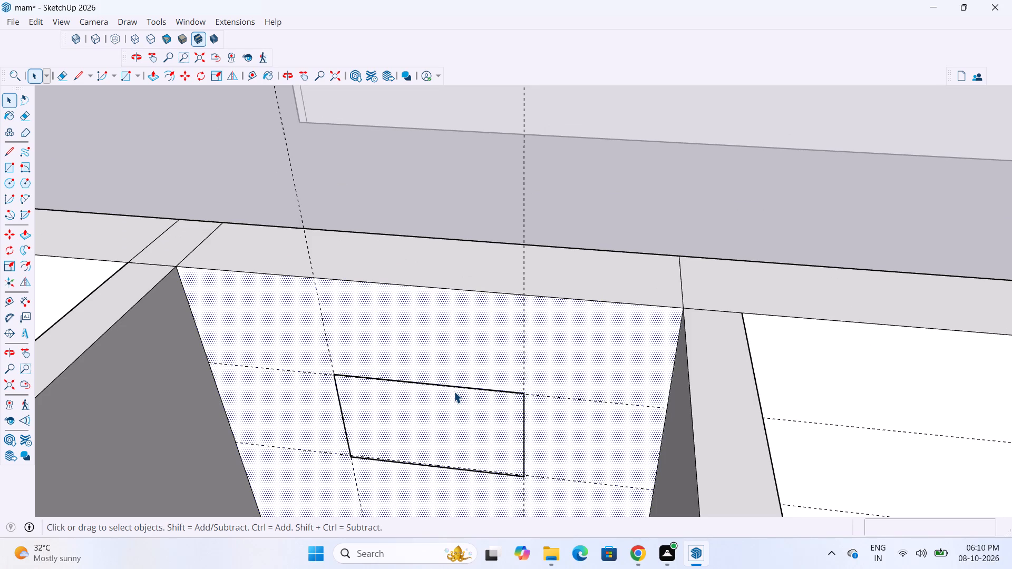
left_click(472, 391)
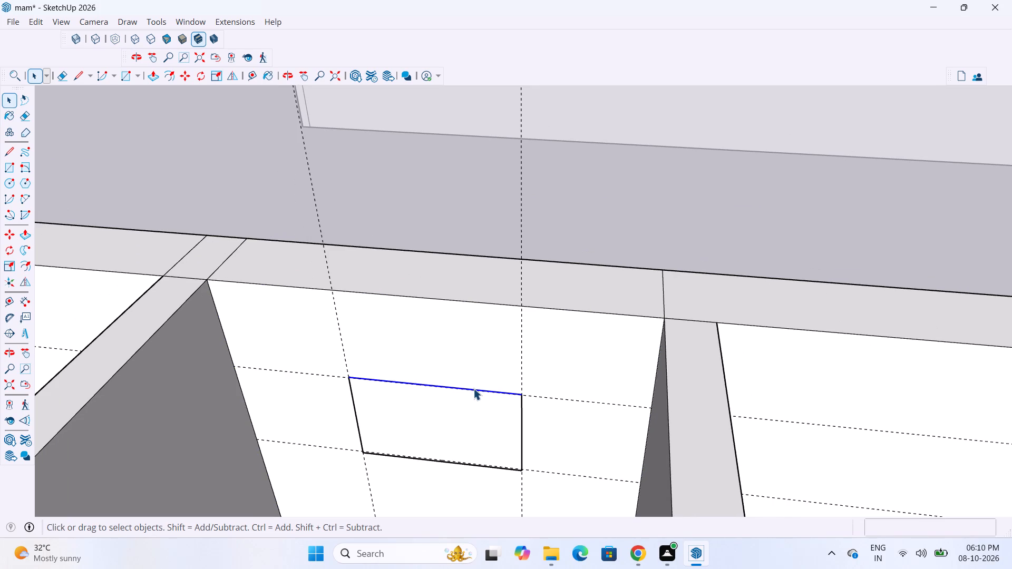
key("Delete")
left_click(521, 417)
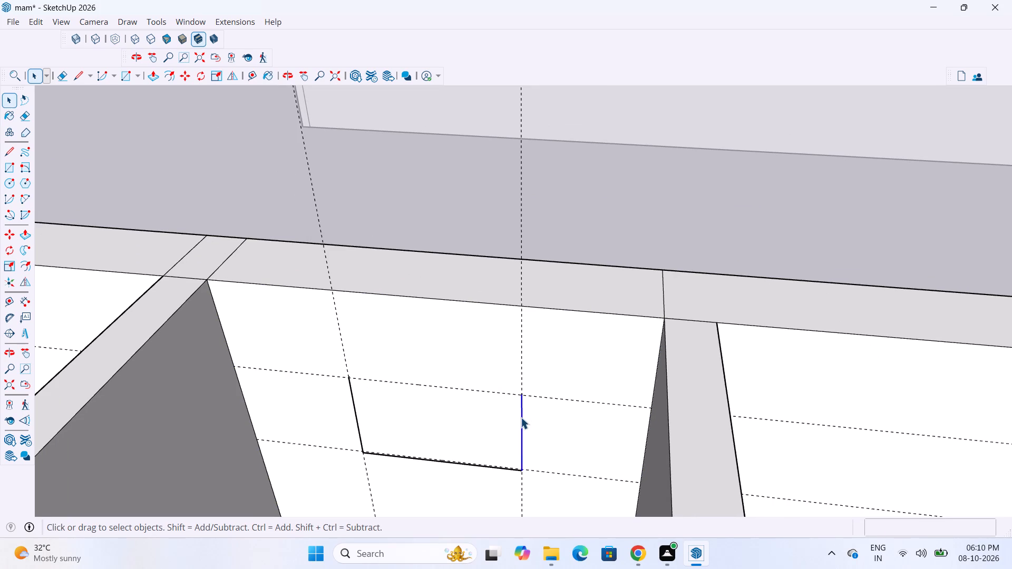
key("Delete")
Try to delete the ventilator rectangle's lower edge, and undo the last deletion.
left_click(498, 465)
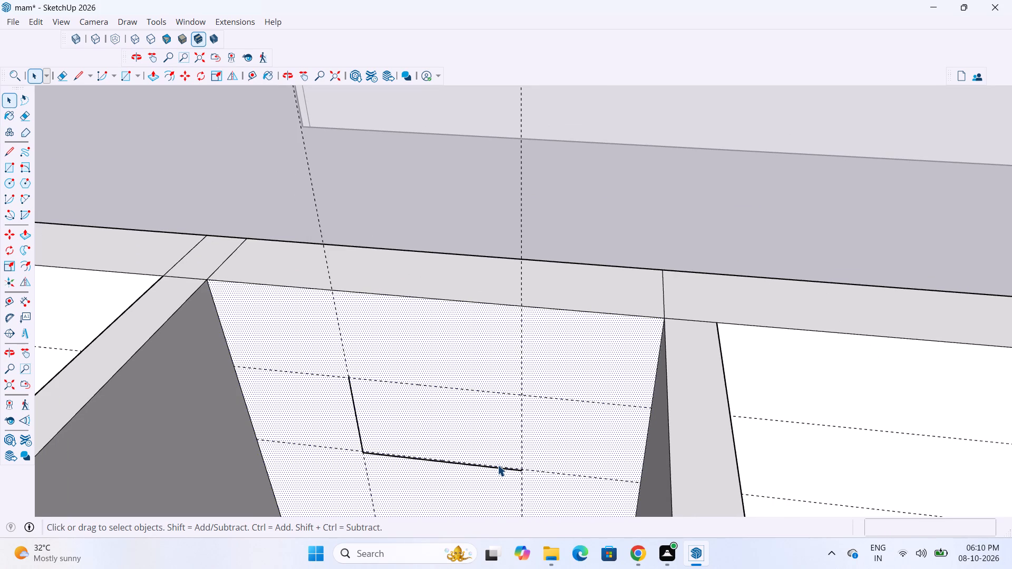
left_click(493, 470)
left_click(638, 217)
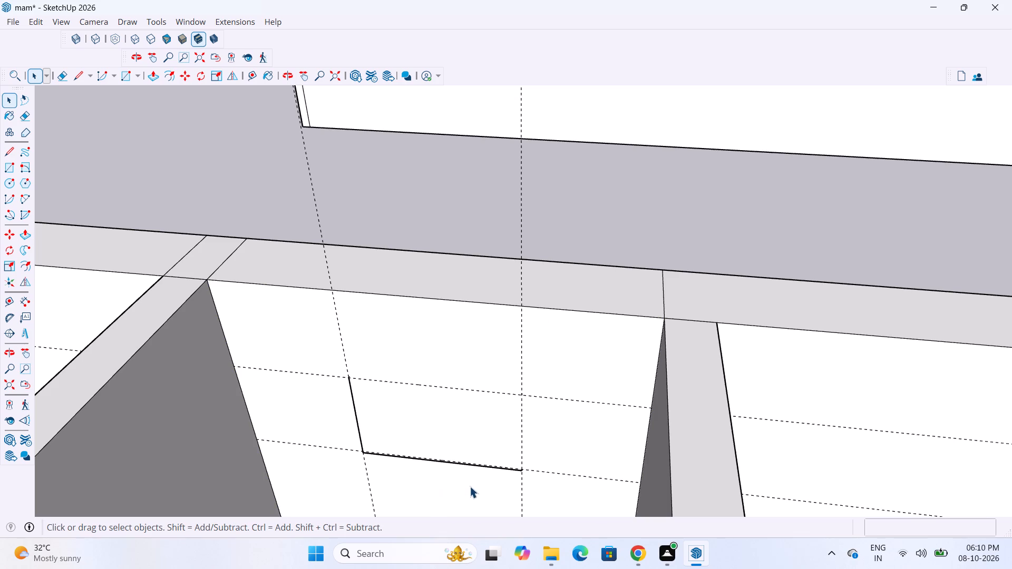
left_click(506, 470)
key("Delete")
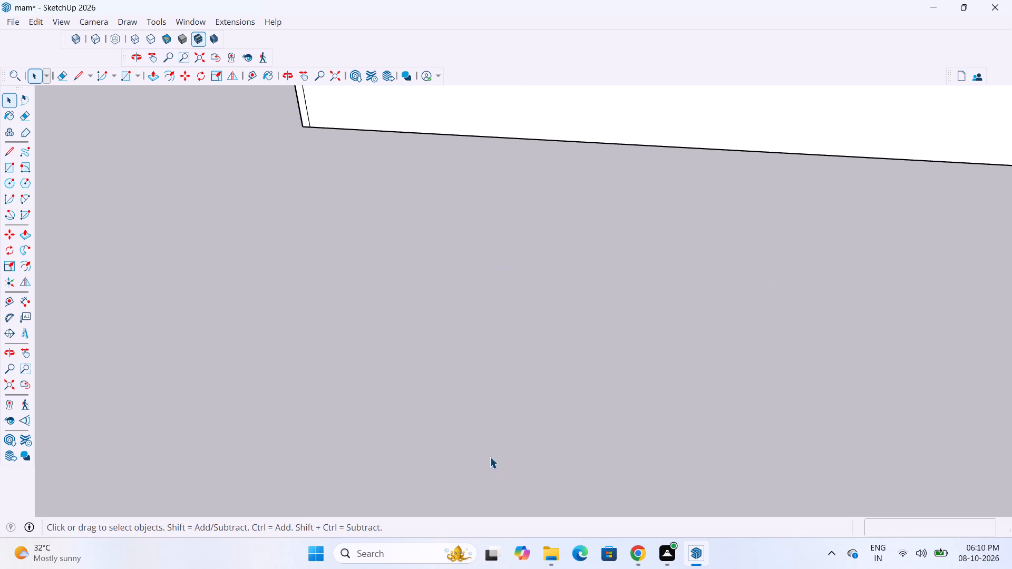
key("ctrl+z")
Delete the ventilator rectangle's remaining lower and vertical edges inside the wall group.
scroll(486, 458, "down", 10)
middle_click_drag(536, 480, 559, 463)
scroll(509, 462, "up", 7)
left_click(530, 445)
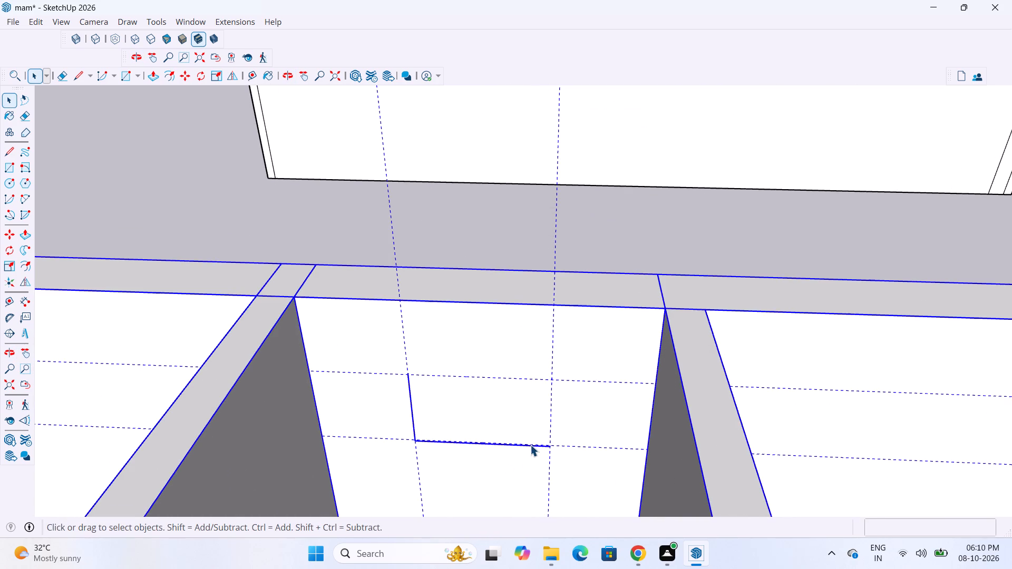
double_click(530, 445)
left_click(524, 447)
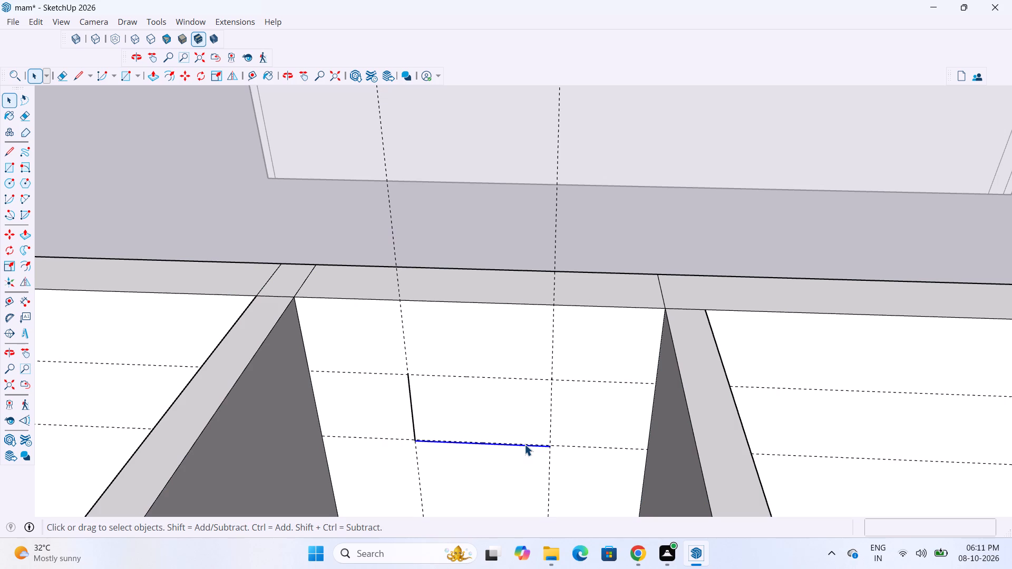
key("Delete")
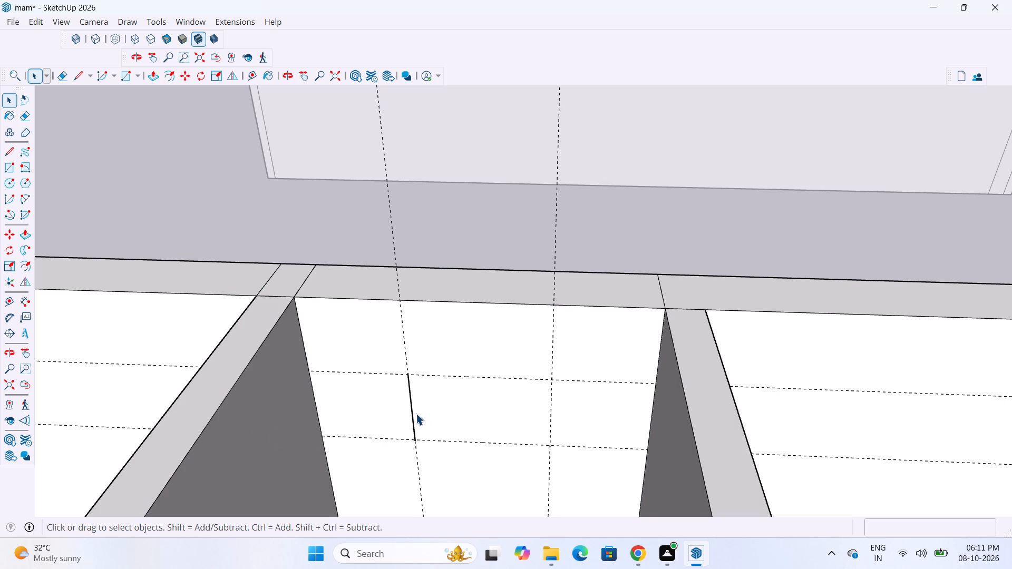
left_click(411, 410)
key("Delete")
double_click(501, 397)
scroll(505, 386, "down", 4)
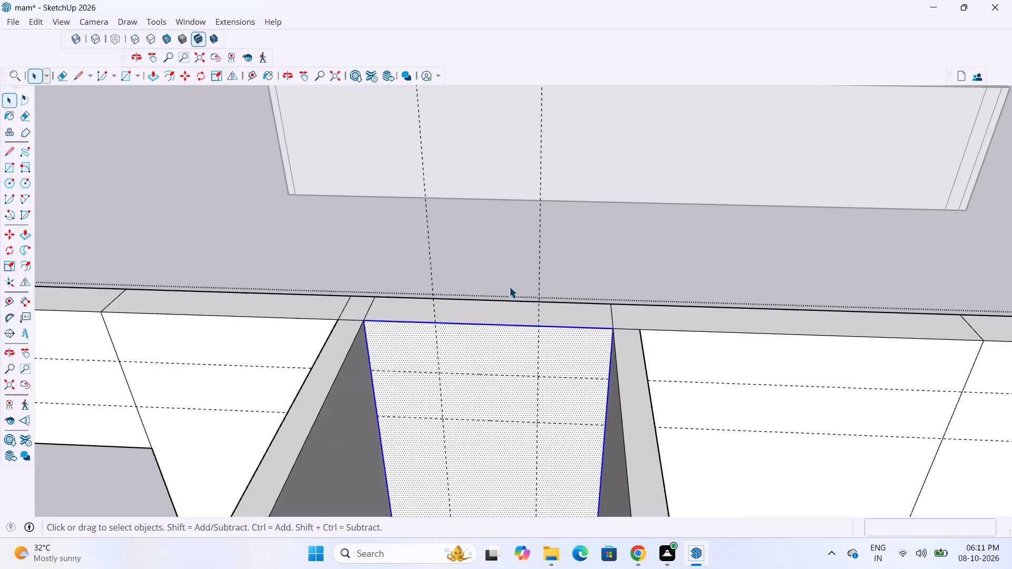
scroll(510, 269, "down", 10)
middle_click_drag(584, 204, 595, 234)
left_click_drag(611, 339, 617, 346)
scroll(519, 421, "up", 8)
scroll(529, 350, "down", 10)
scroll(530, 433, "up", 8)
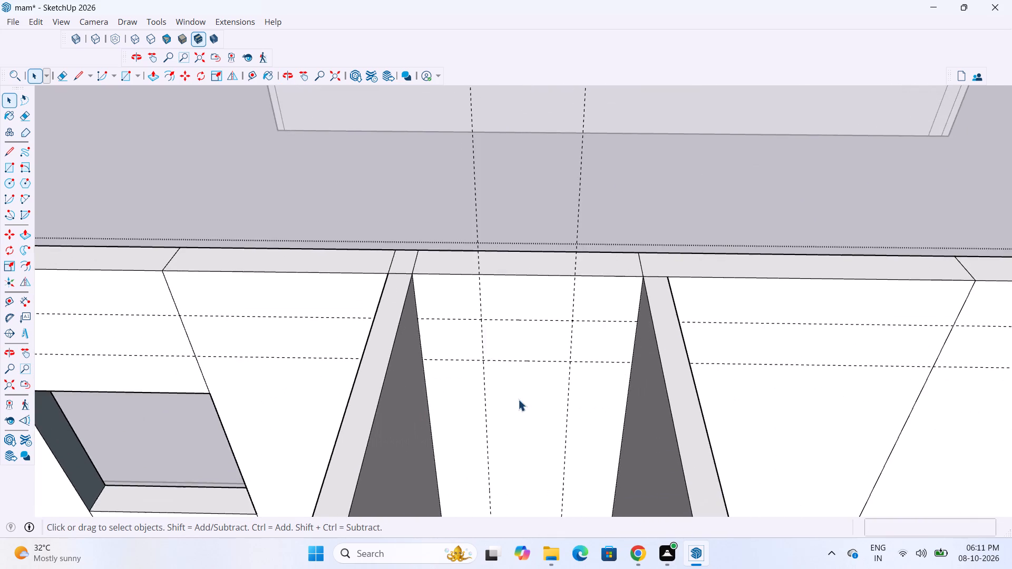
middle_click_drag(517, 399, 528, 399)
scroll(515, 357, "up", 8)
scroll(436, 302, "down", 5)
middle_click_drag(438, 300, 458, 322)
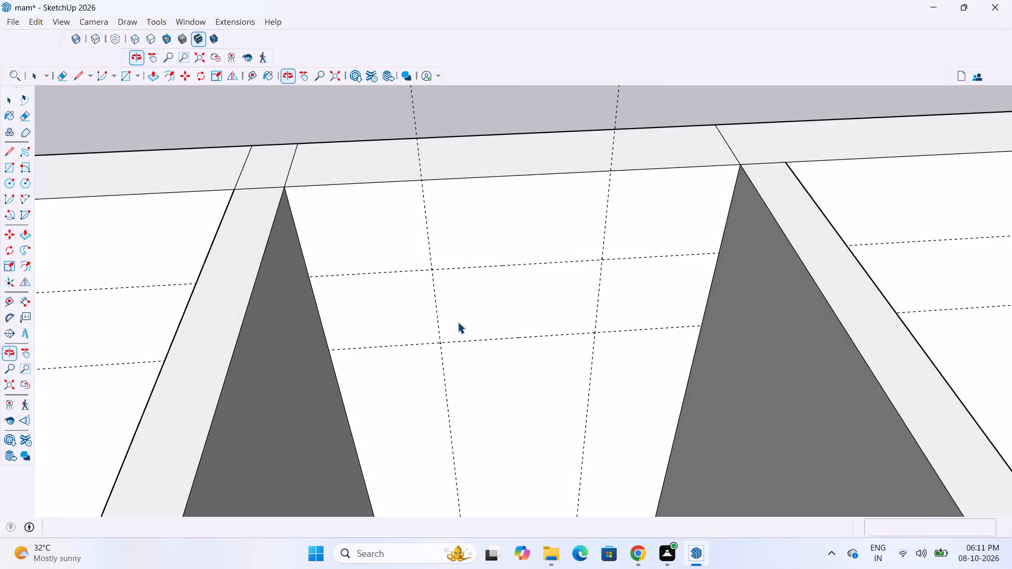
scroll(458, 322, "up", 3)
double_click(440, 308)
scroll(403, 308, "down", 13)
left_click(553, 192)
Draw a rectangle about 1' 1/4" by 1' 7 7/8" between the ventilator guides on the toilet wall's inner face.
scroll(456, 286, "up", 9)
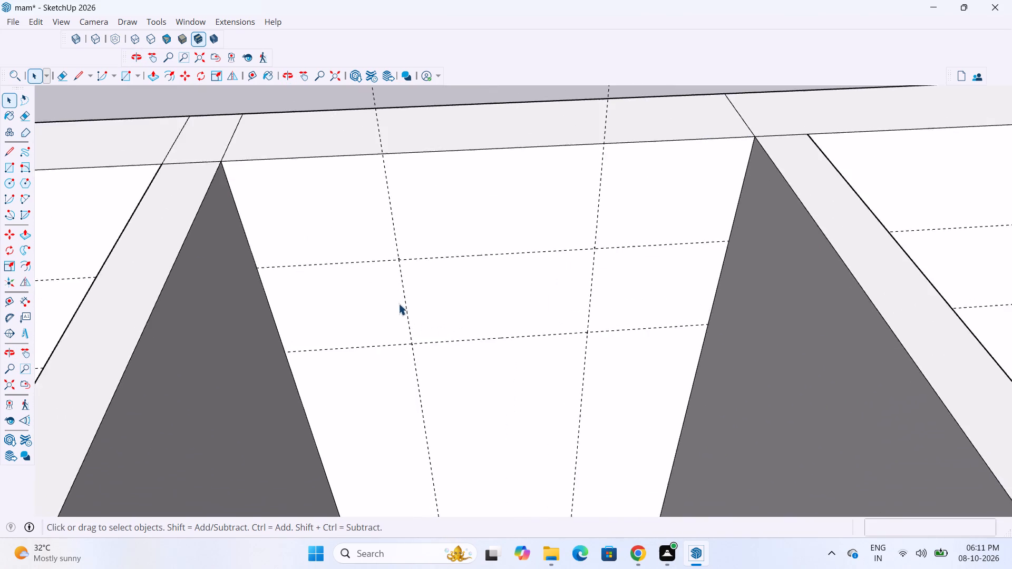
scroll(398, 303, "up", 7)
key("r")
scroll(422, 348, "down", 9)
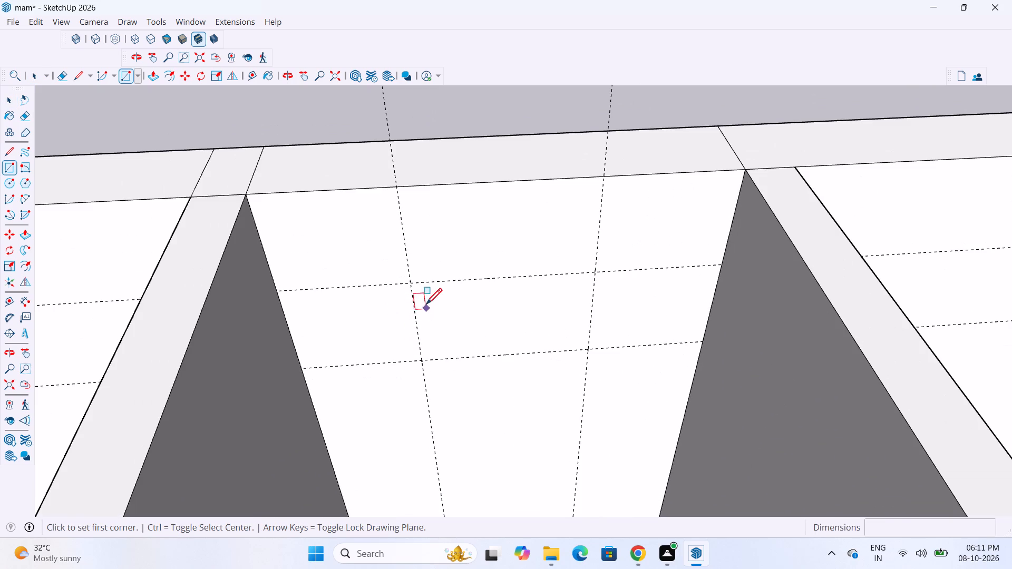
key("space")
double_click(427, 306)
key("r")
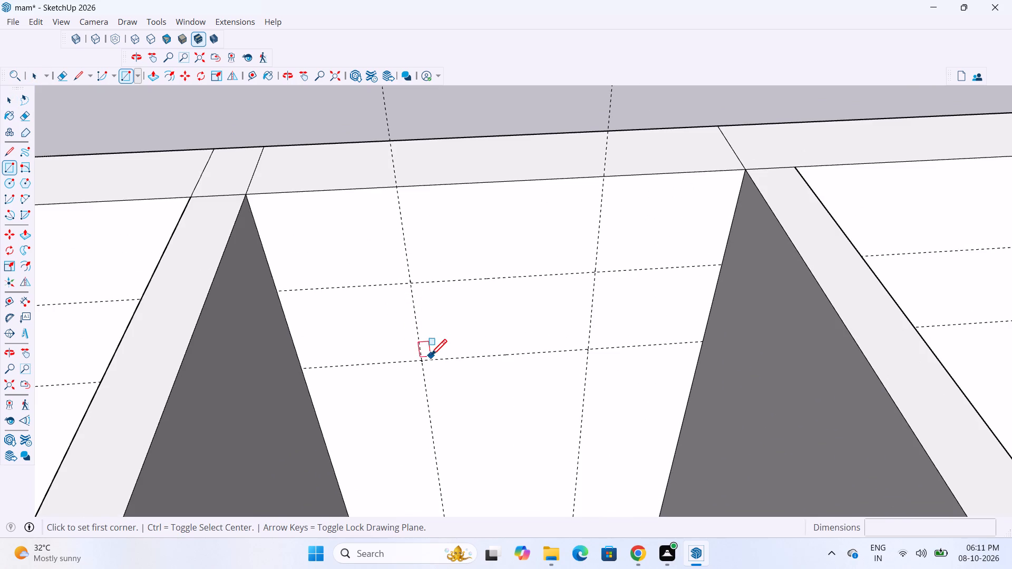
left_click(422, 362)
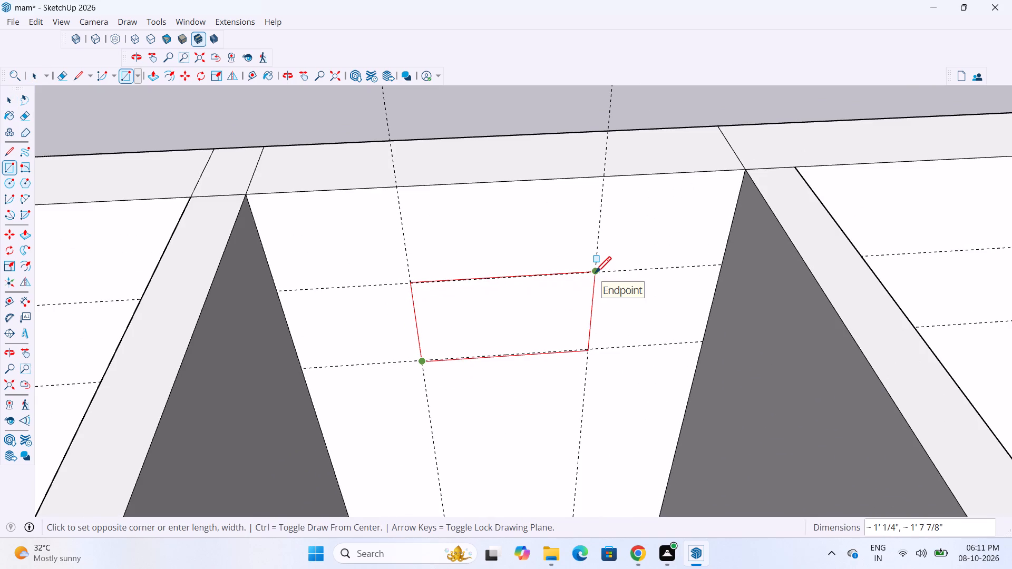
left_click(595, 274)
Push/Pull the ventilator rectangle's face by about 1/8" and leave the wall group.
key("space")
key("p")
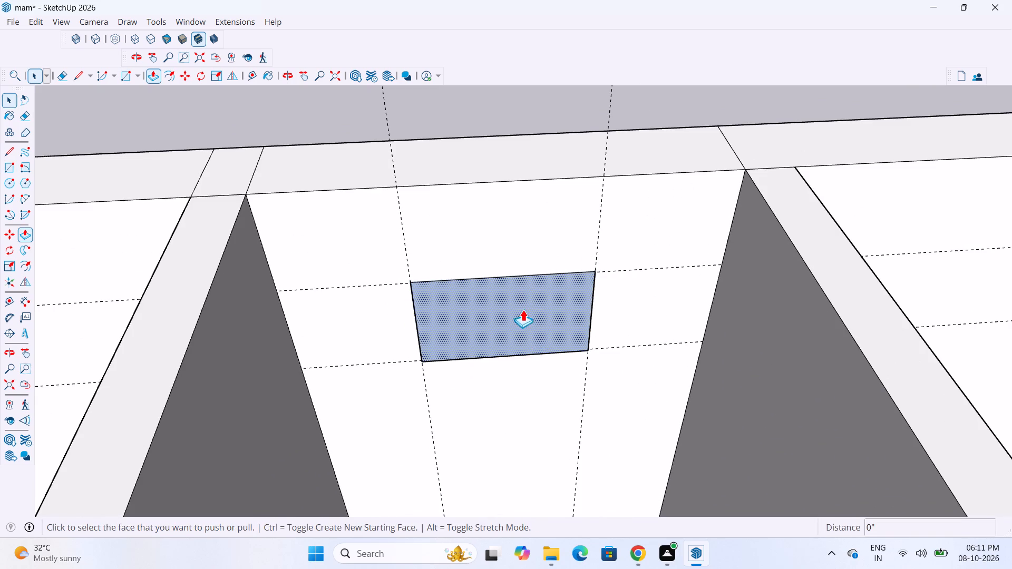
left_click(522, 309)
scroll(510, 317, "up", 3)
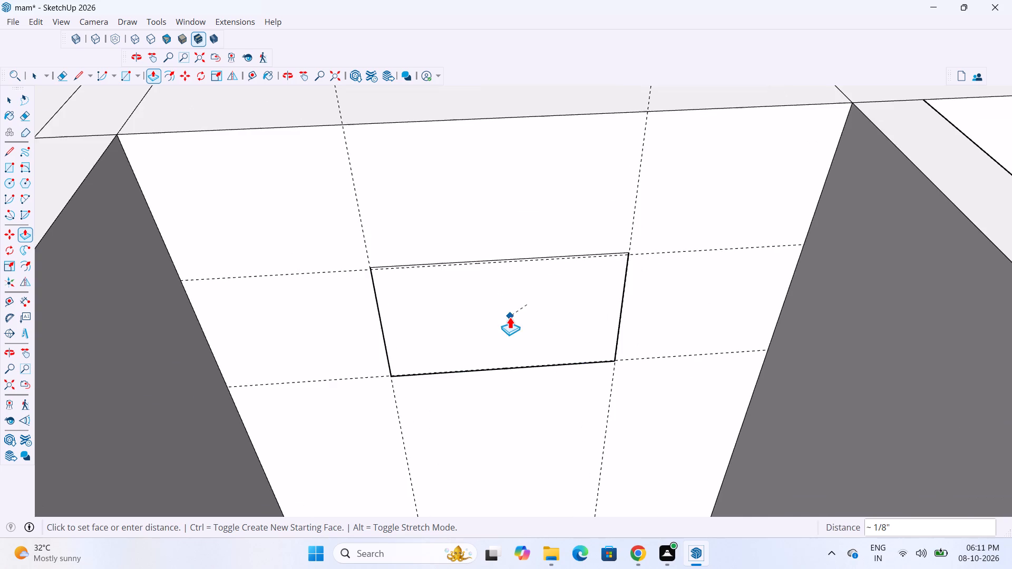
key("space")
scroll(504, 330, "down", 4)
scroll(497, 350, "up", 3)
scroll(497, 350, "down", 9)
left_click(653, 189)
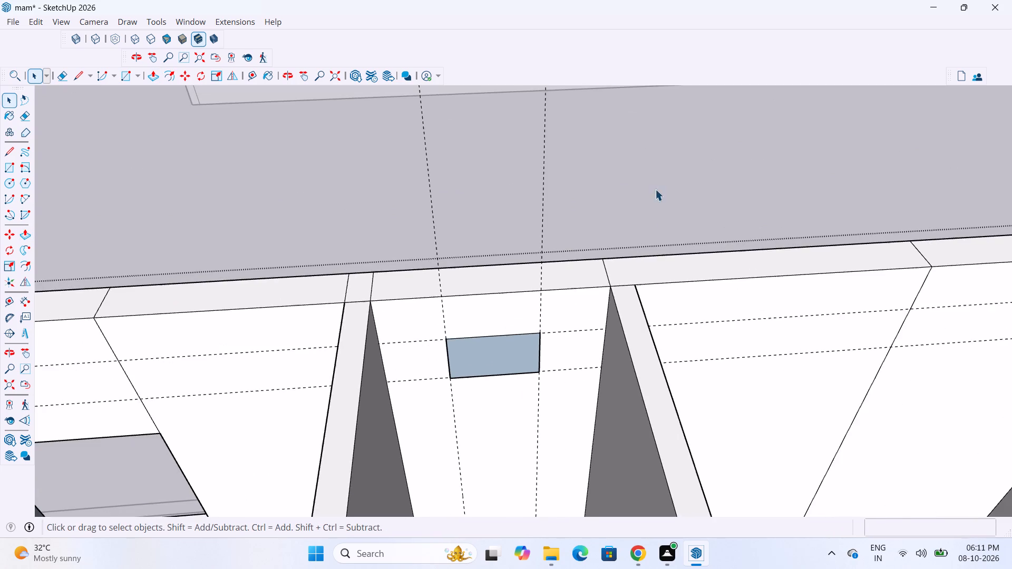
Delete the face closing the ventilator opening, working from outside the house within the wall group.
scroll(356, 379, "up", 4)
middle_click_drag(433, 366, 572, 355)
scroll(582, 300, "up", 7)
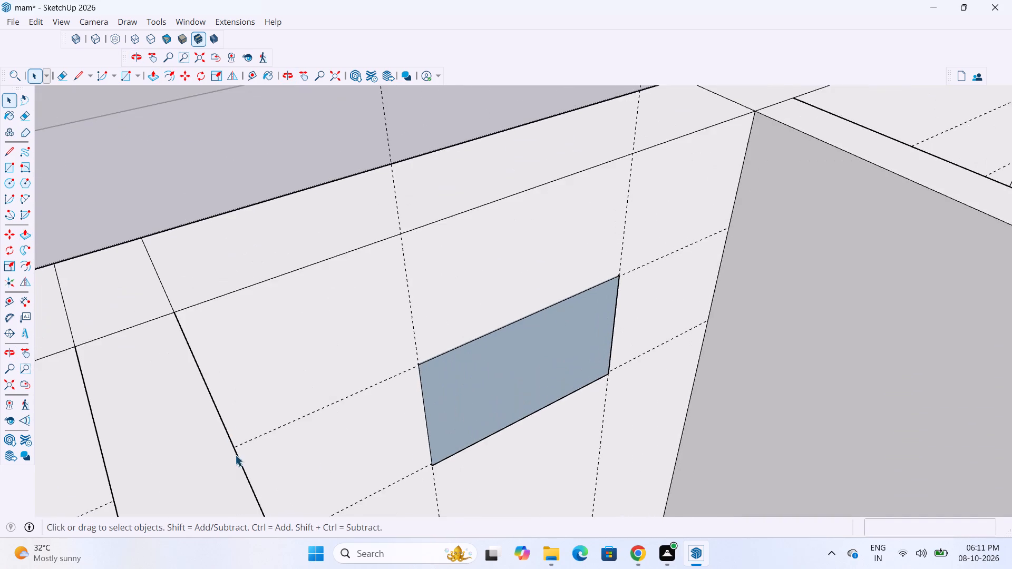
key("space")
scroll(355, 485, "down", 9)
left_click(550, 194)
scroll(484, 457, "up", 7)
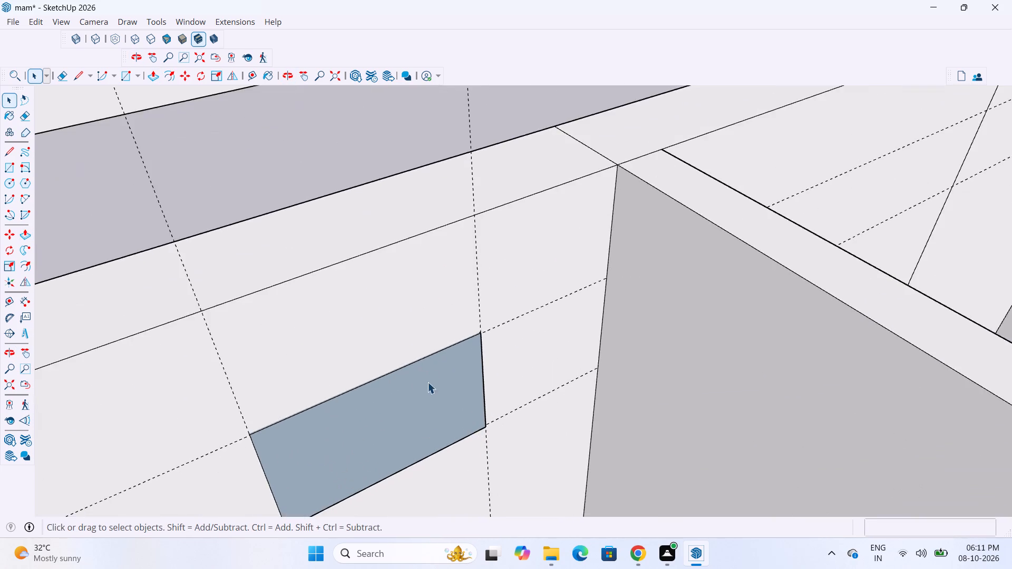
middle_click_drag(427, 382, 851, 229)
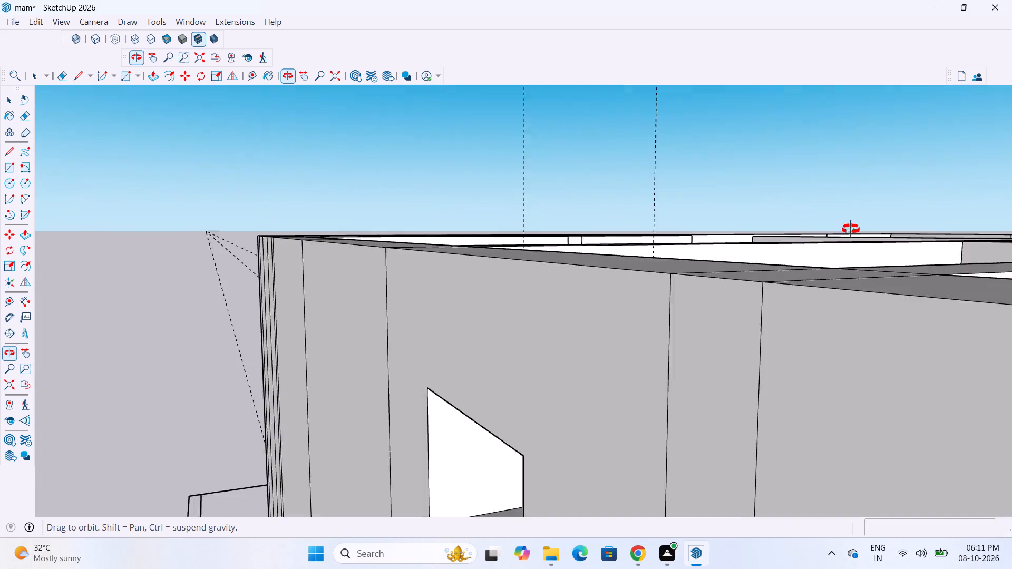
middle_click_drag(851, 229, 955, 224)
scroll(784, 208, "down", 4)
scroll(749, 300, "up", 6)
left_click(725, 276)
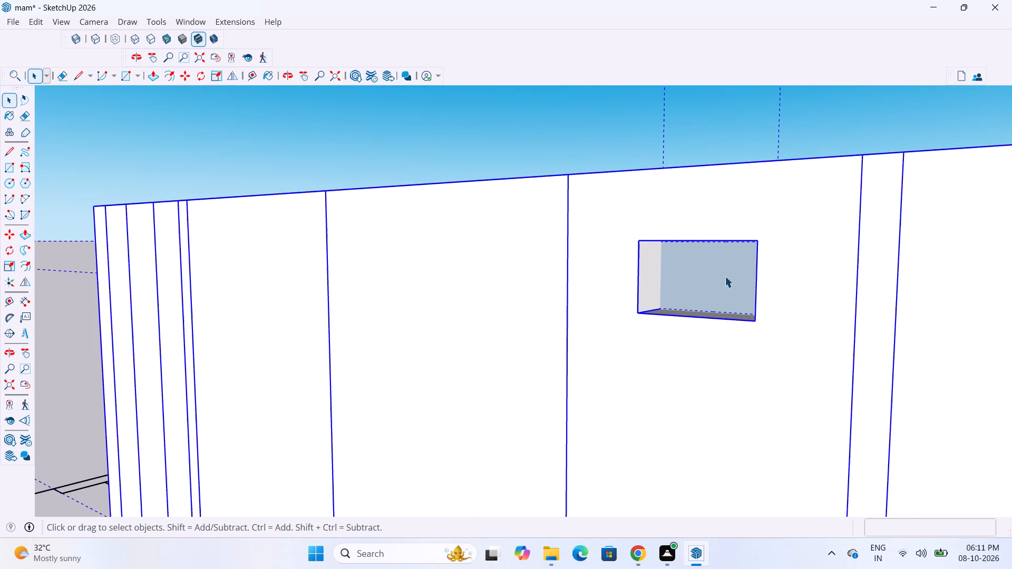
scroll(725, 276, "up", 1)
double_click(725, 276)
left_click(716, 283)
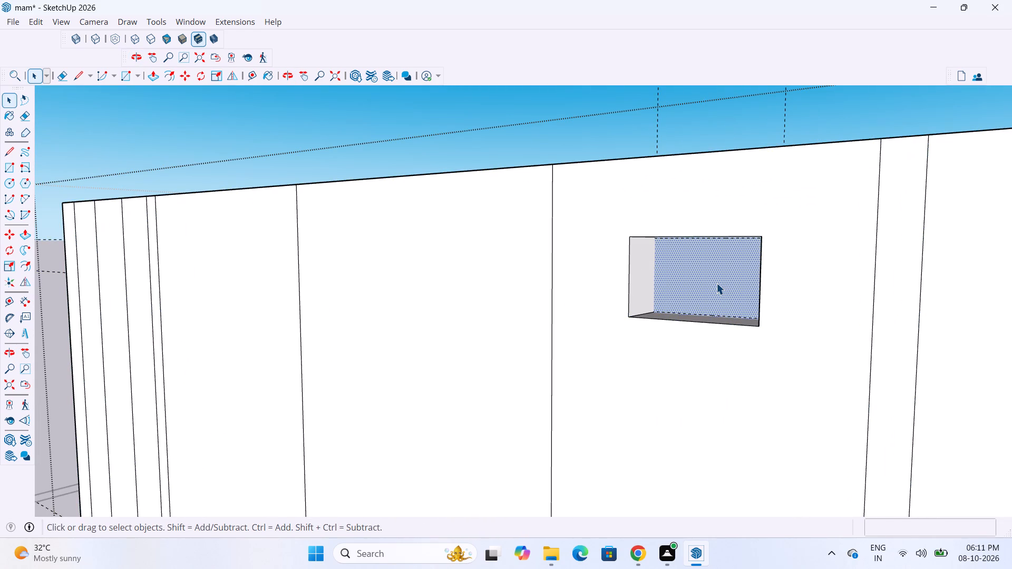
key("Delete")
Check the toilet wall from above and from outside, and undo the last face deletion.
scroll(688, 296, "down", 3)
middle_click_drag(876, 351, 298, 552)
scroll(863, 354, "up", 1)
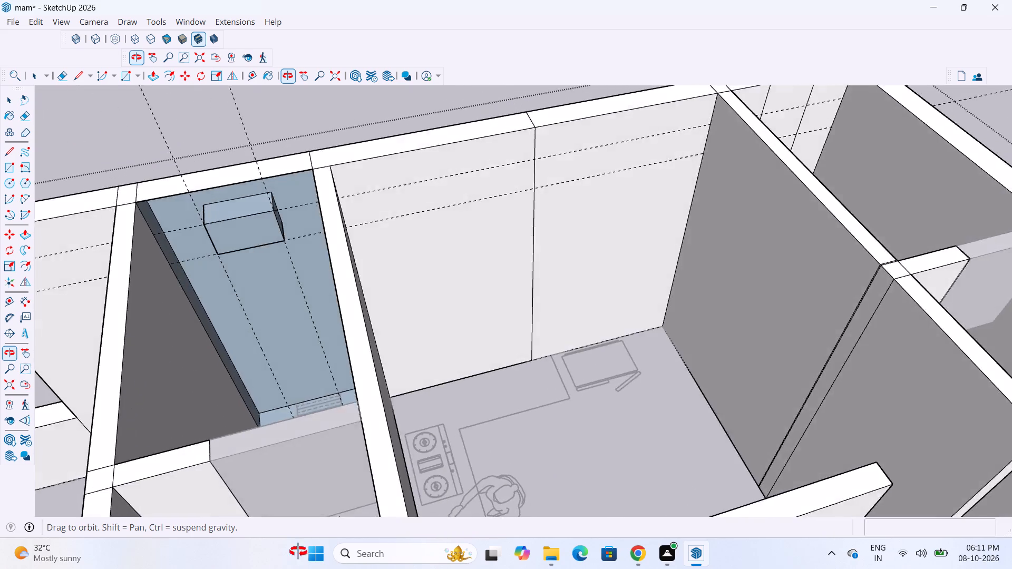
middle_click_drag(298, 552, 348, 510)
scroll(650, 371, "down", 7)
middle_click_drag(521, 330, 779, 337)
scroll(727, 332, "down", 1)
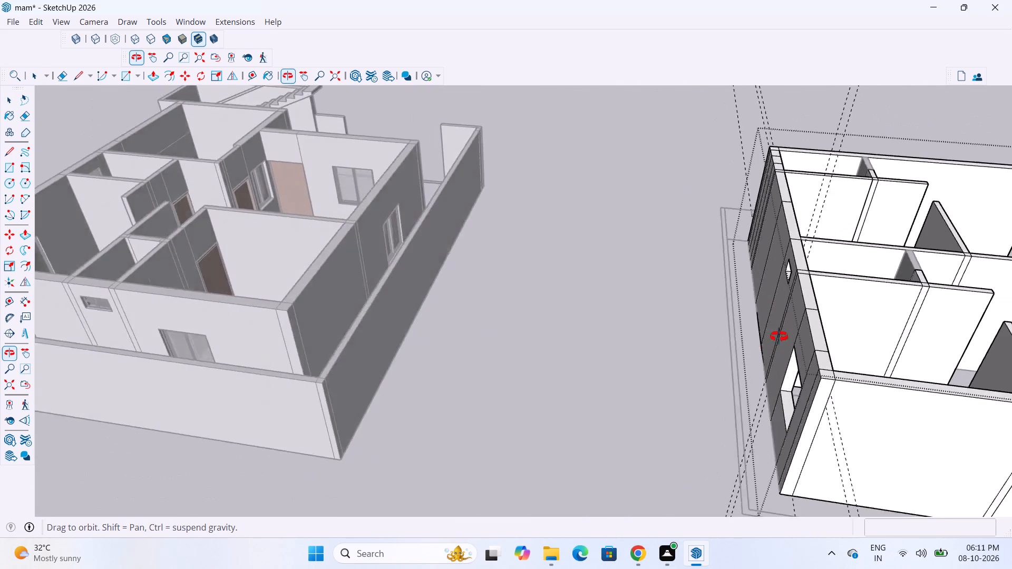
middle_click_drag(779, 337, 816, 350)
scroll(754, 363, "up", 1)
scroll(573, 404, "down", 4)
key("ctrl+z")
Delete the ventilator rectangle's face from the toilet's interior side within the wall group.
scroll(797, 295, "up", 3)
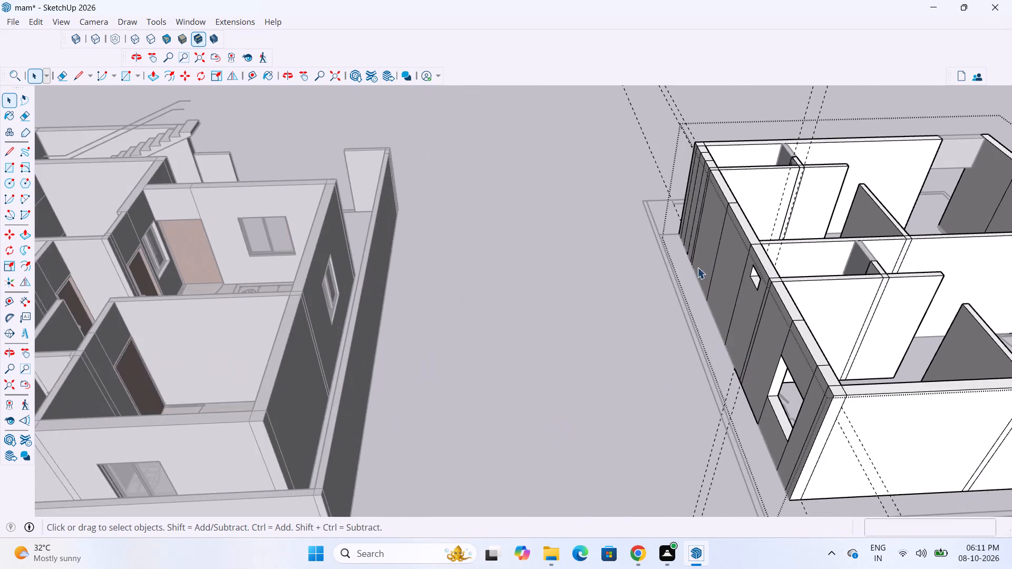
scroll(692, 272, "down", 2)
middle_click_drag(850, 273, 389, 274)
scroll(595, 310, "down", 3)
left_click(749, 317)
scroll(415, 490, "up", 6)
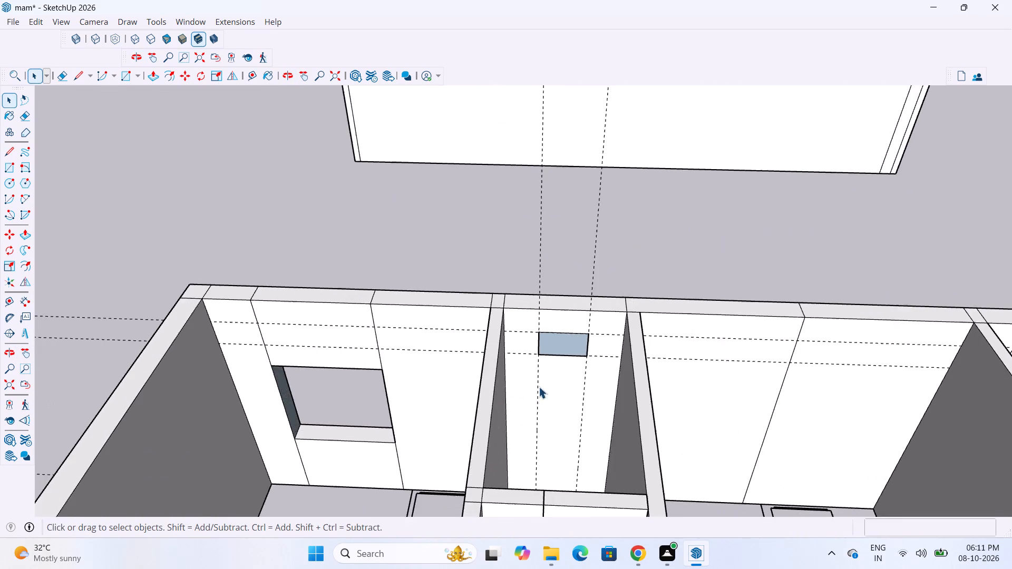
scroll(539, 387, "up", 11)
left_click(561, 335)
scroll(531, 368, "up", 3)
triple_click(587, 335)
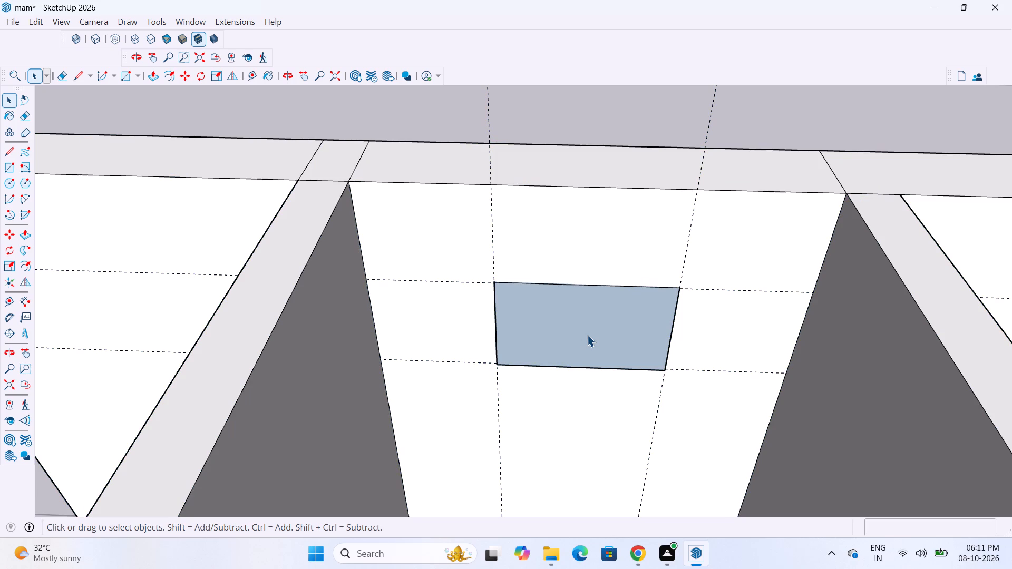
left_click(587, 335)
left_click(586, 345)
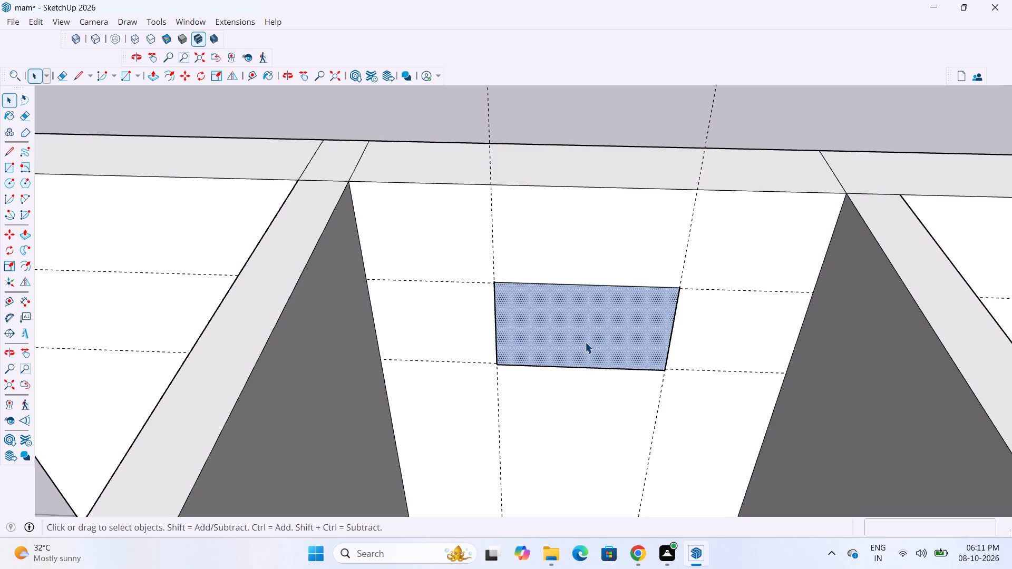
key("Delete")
Examine the ventilator opening and its thin edges from outside and inside the wall.
scroll(576, 366, "down", 3)
scroll(570, 343, "up", 3)
middle_click_drag(569, 341, 606, 345)
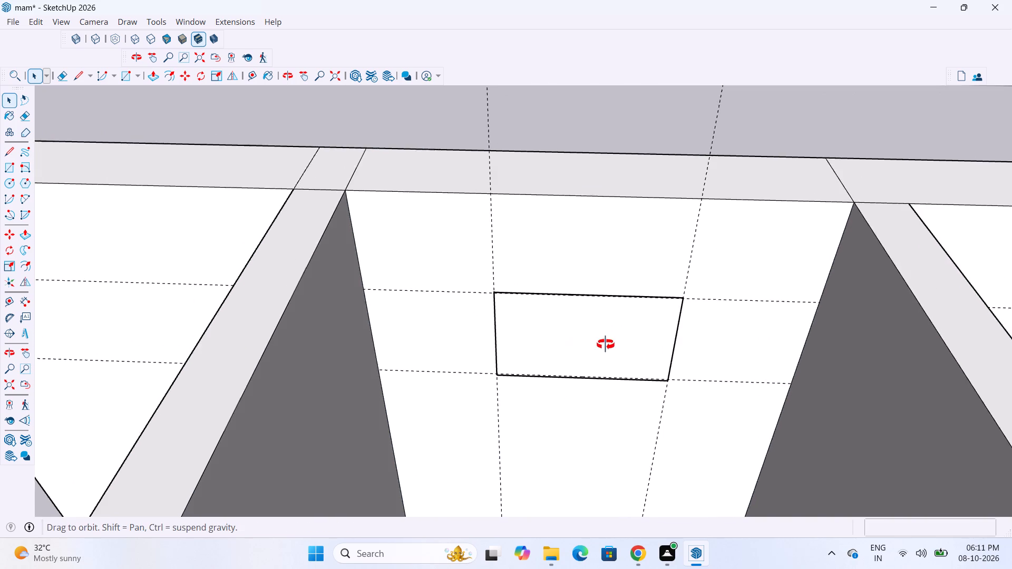
middle_click_drag(606, 345, 1011, 329)
scroll(412, 314, "down", 3)
middle_click_drag(466, 309, 820, 246)
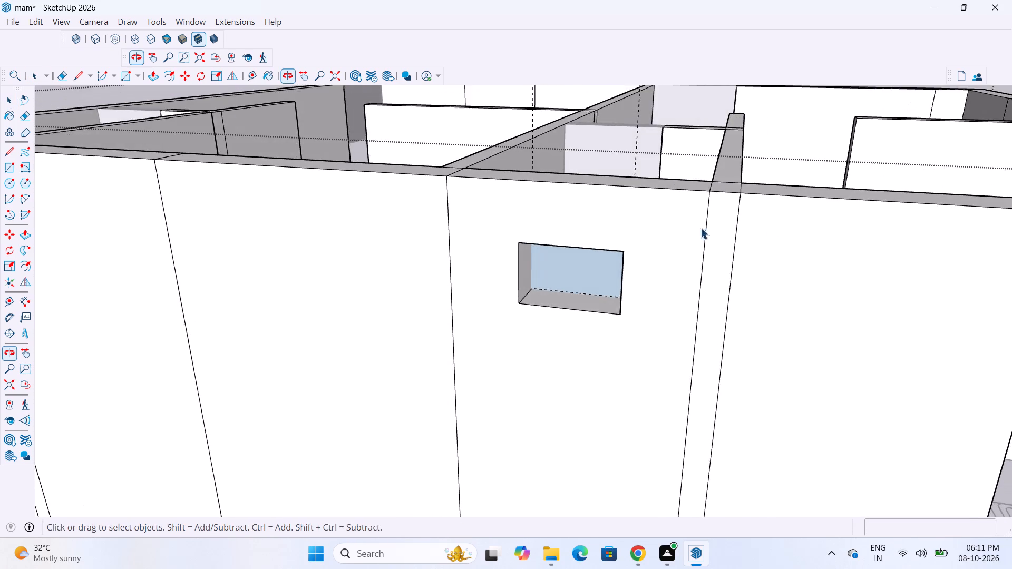
scroll(626, 244, "up", 12)
middle_click_drag(561, 286, 186, 495)
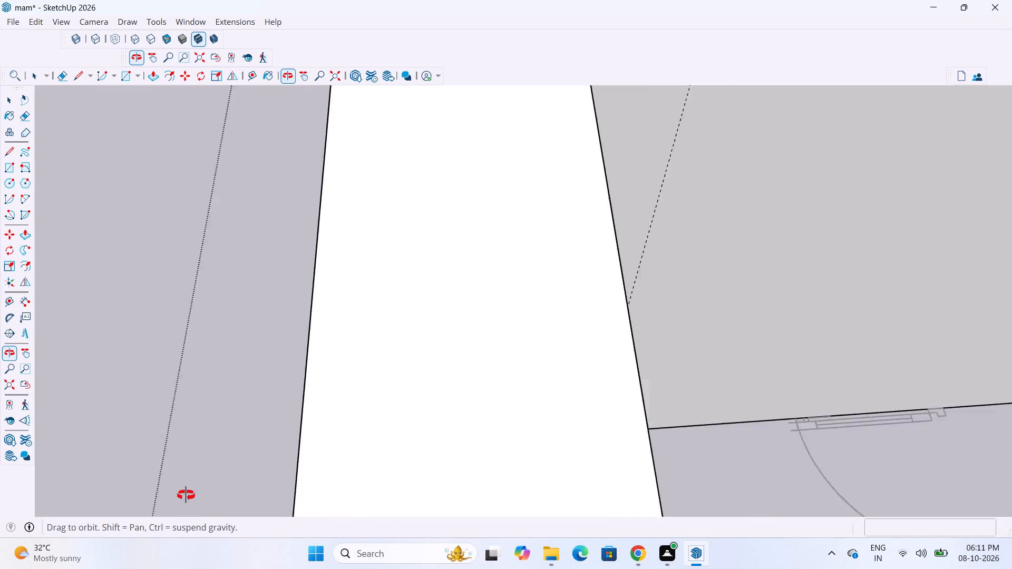
middle_click_drag(186, 495, 0, 455)
scroll(0, 455, "down", 1)
scroll(257, 456, "up", 8)
scroll(436, 339, "up", 7)
middle_click_drag(440, 332, 492, 309)
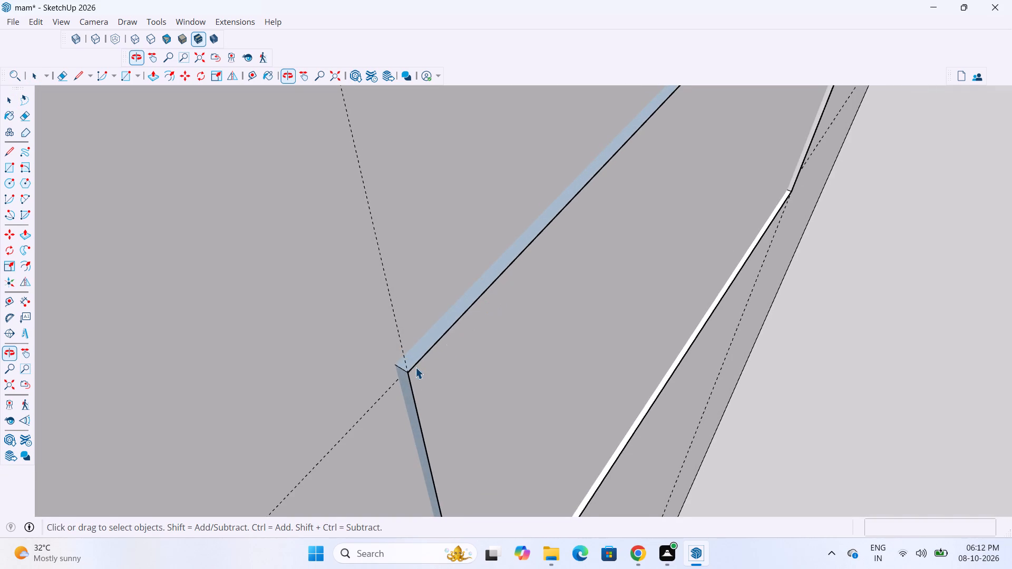
scroll(416, 366, "up", 1)
left_click(500, 376)
scroll(434, 394, "up", 2)
scroll(395, 381, "down", 11)
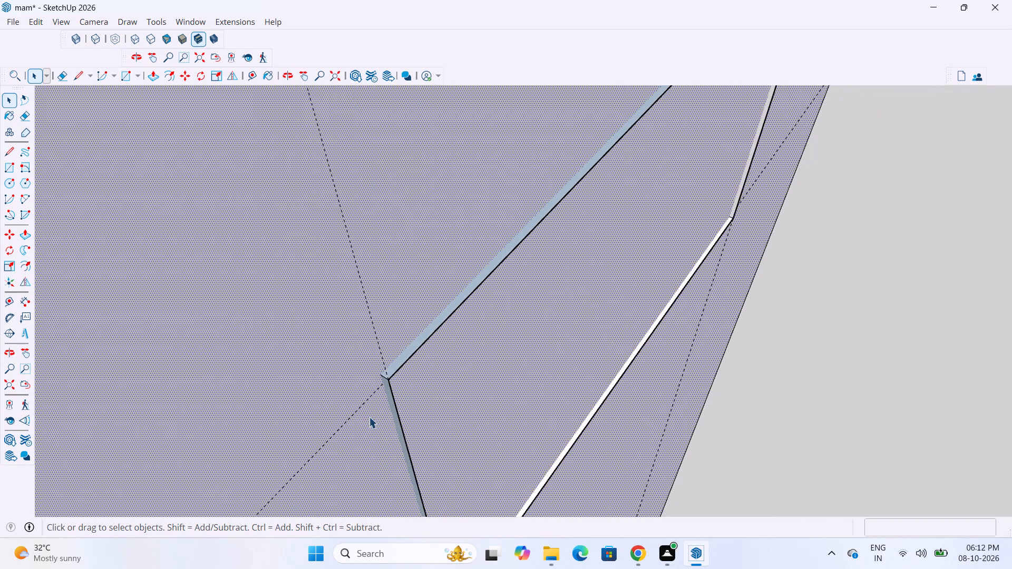
scroll(369, 417, "down", 8)
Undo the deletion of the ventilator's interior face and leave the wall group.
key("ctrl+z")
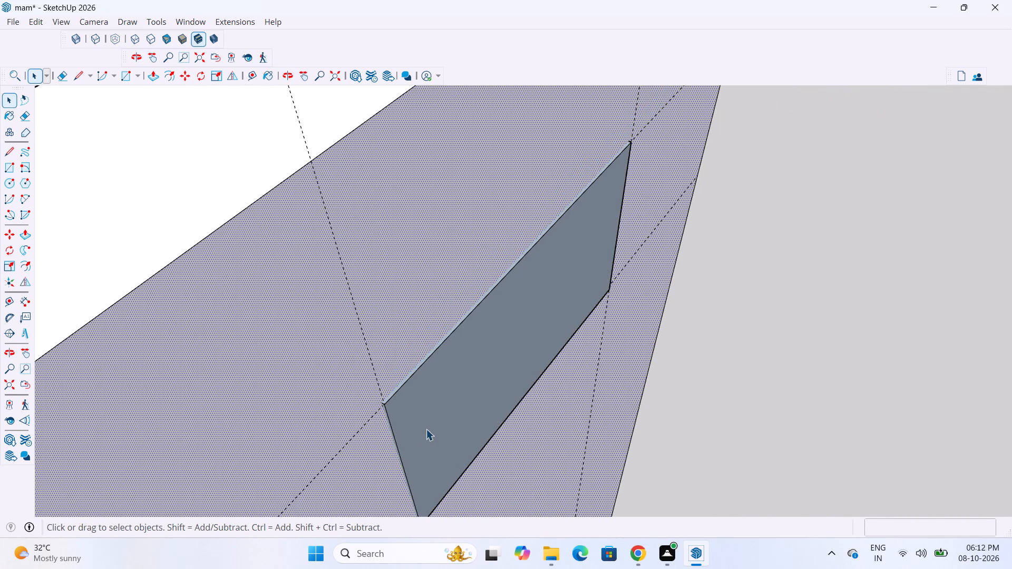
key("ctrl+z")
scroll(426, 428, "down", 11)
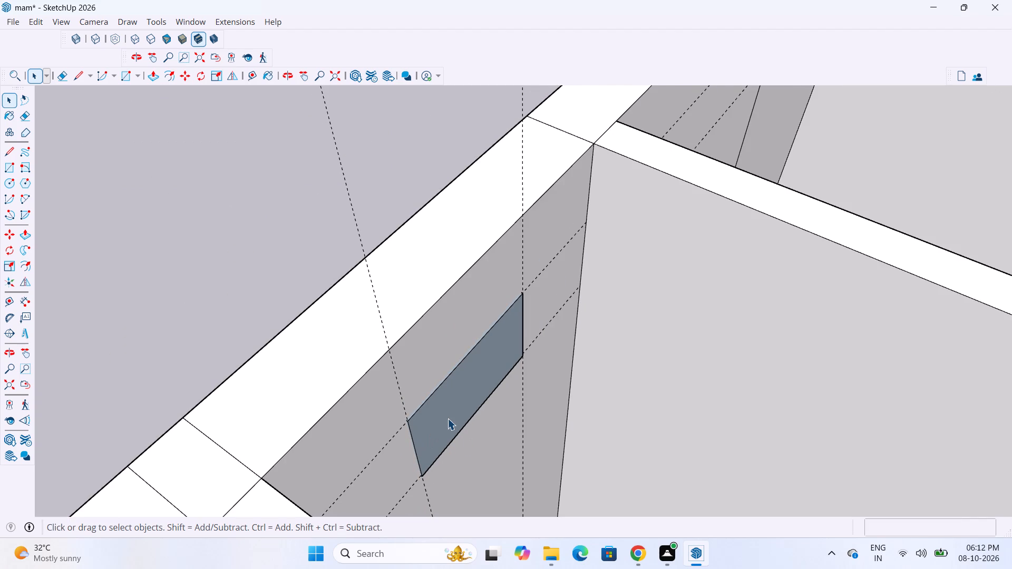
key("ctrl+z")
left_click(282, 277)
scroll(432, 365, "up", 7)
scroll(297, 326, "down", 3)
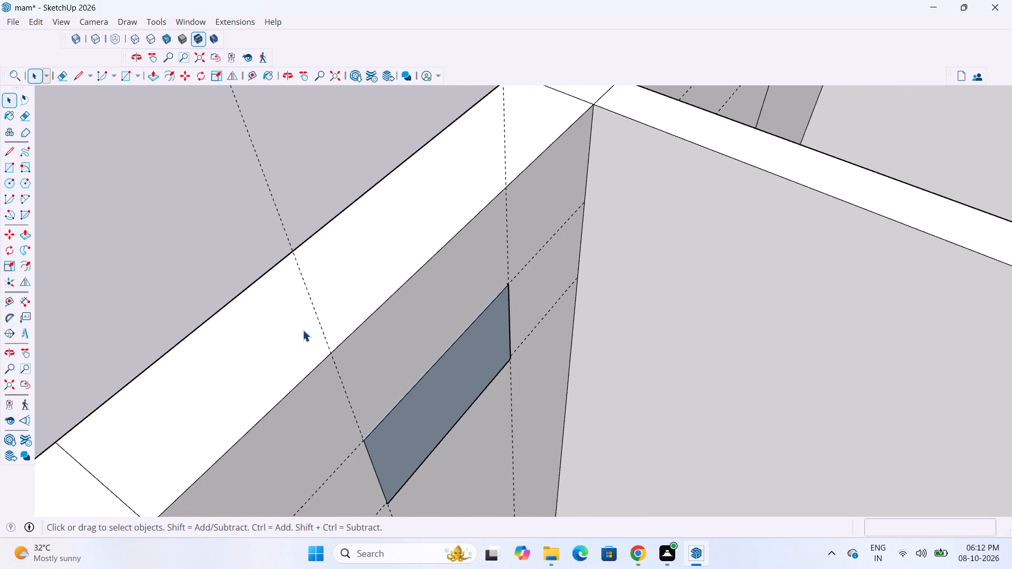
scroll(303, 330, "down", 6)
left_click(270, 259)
Delete all guide lines in the model.
scroll(392, 373, "up", 4)
middle_click_drag(505, 400, 433, 384)
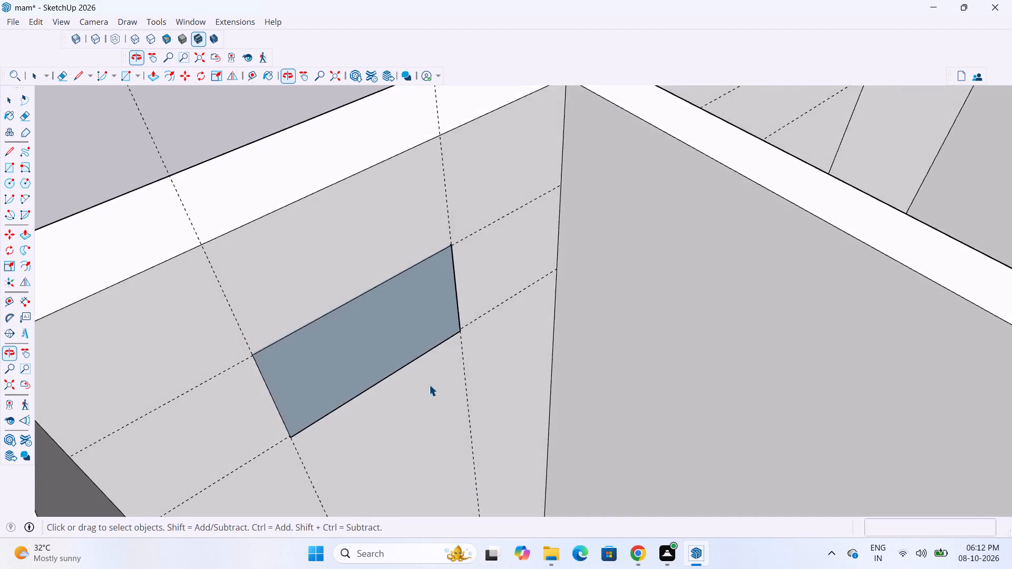
scroll(439, 388, "down", 17)
left_click(339, 297)
scroll(405, 364, "up", 7)
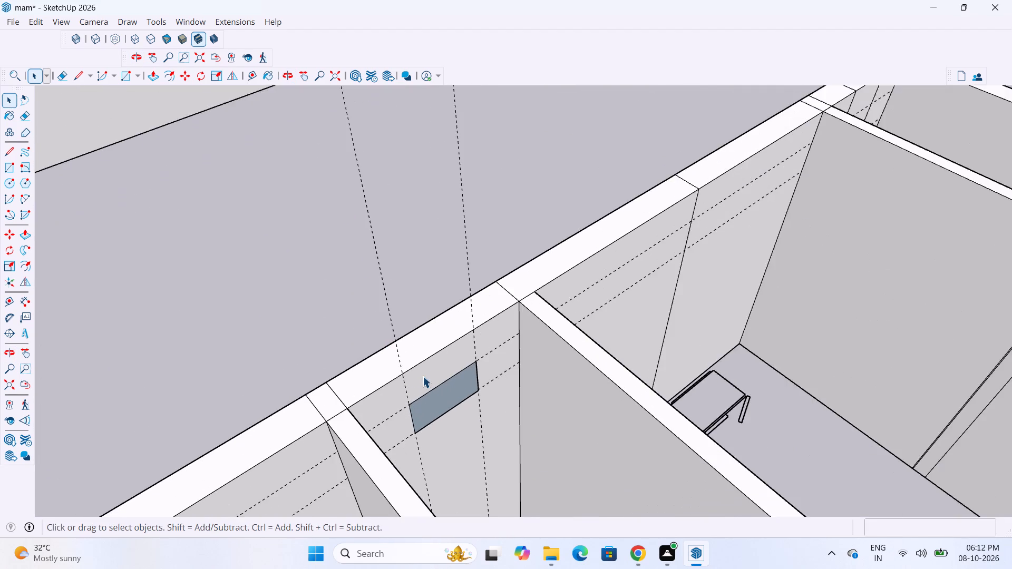
scroll(423, 376, "up", 3)
middle_click_drag(516, 416, 384, 407)
left_click(51, 25)
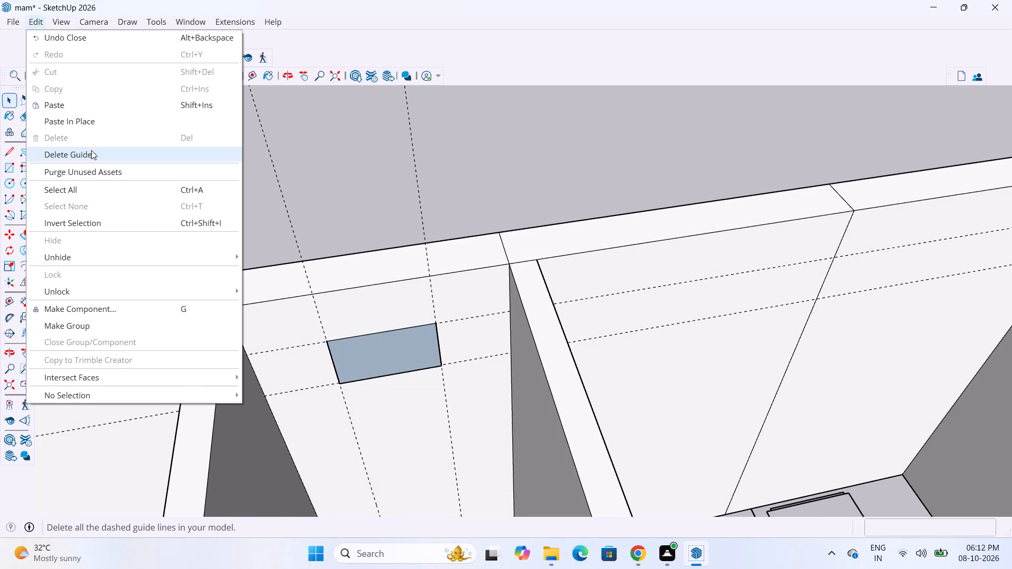
left_click(91, 150)
Push the toilet ventilator rectangle's remaining interior face to the wall surface inside the wall group, opening it through, and leave the group.
scroll(304, 333, "up", 7)
scroll(364, 381, "up", 3)
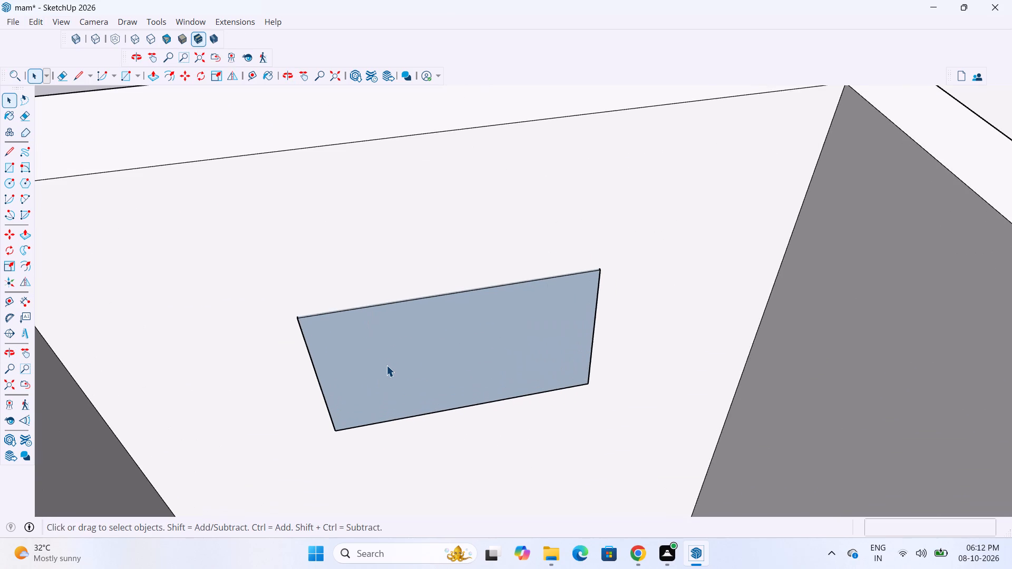
left_click(387, 365)
left_click(387, 365)
double_click(397, 380)
scroll(469, 378, "down", 3)
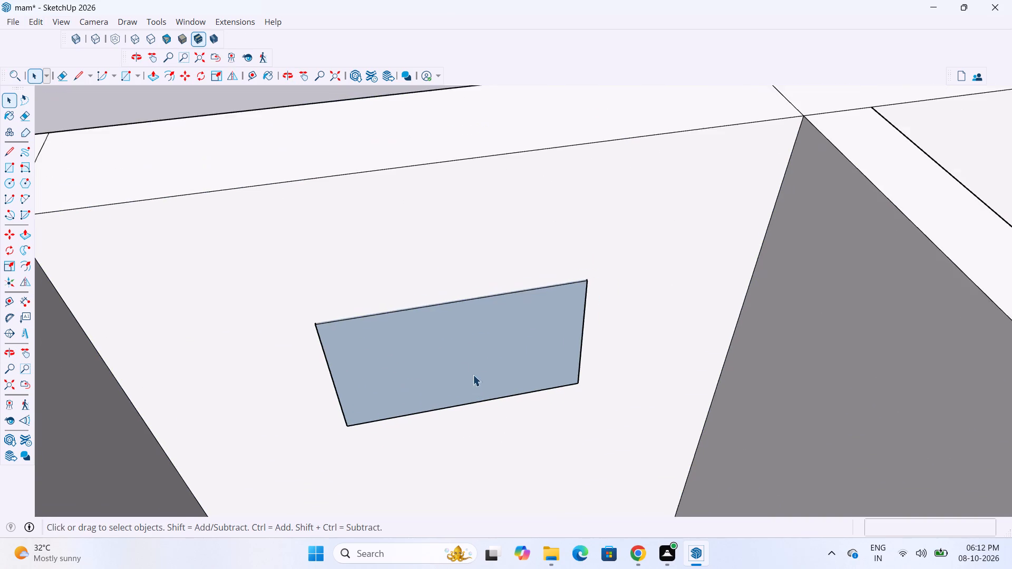
middle_click_drag(498, 355, 619, 316)
left_click(458, 374)
scroll(402, 395, "up", 9)
middle_click_drag(453, 396, 501, 401)
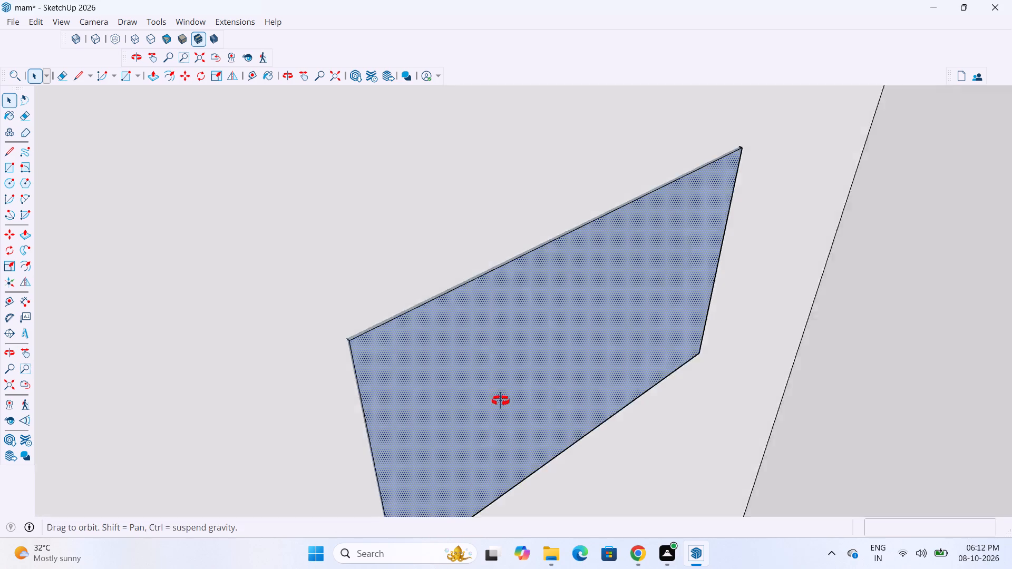
middle_click_drag(501, 401, 523, 399)
key("p")
left_click(510, 390)
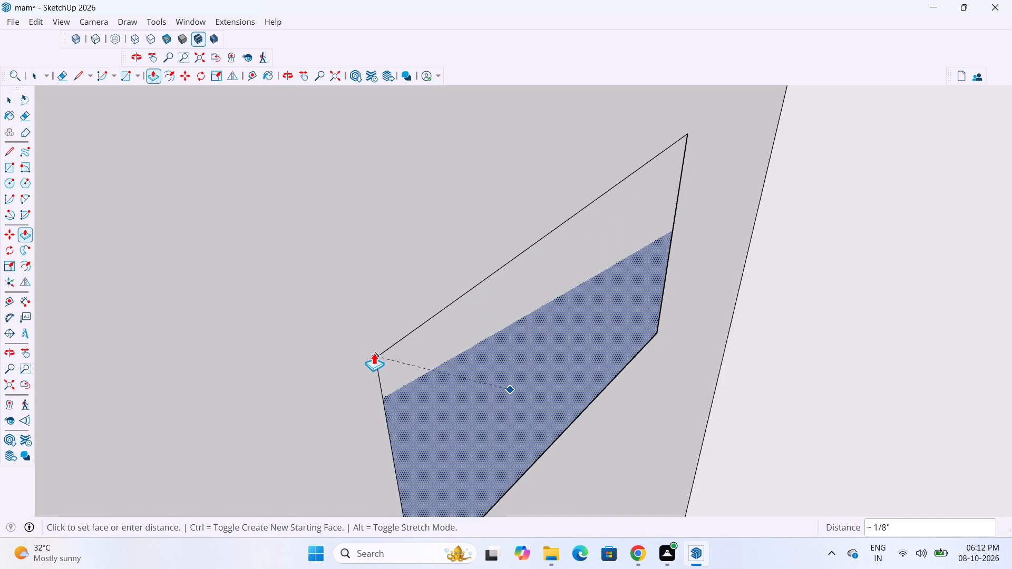
left_click(375, 353)
scroll(668, 390, "down", 8)
key("space")
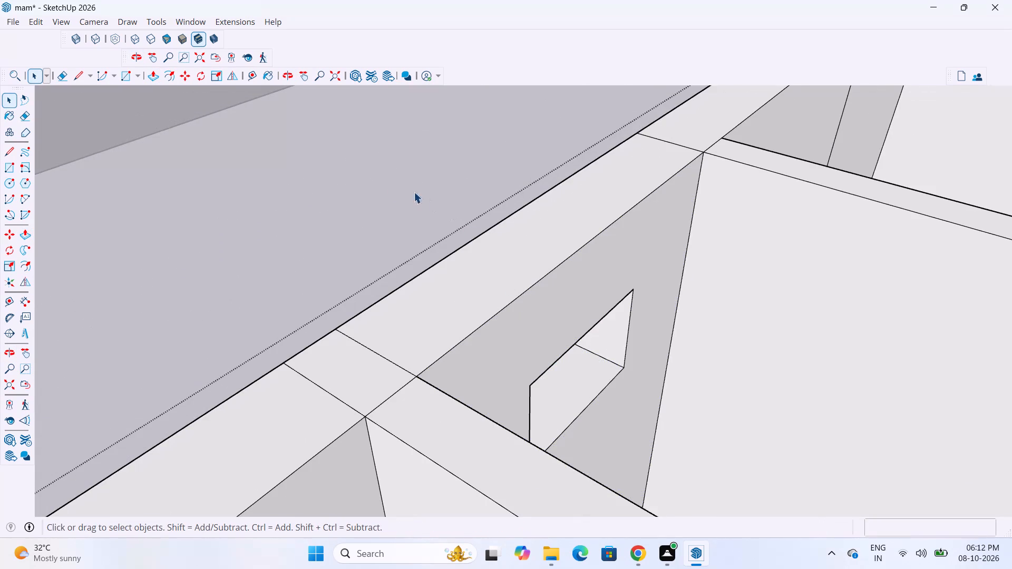
left_click(388, 189)
Examine the toilet ventilator opening from inside and outside the wall.
scroll(552, 330, "up", 3)
middle_click_drag(532, 290, 269, 209)
scroll(528, 345, "down", 4)
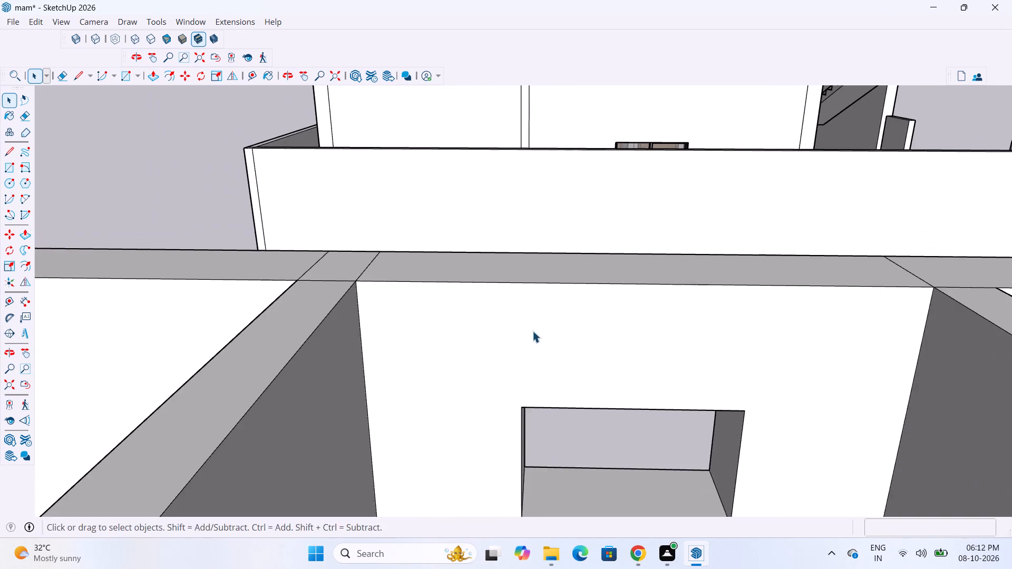
middle_click_drag(563, 339, 1011, 470)
middle_click_drag(393, 287, 705, 149)
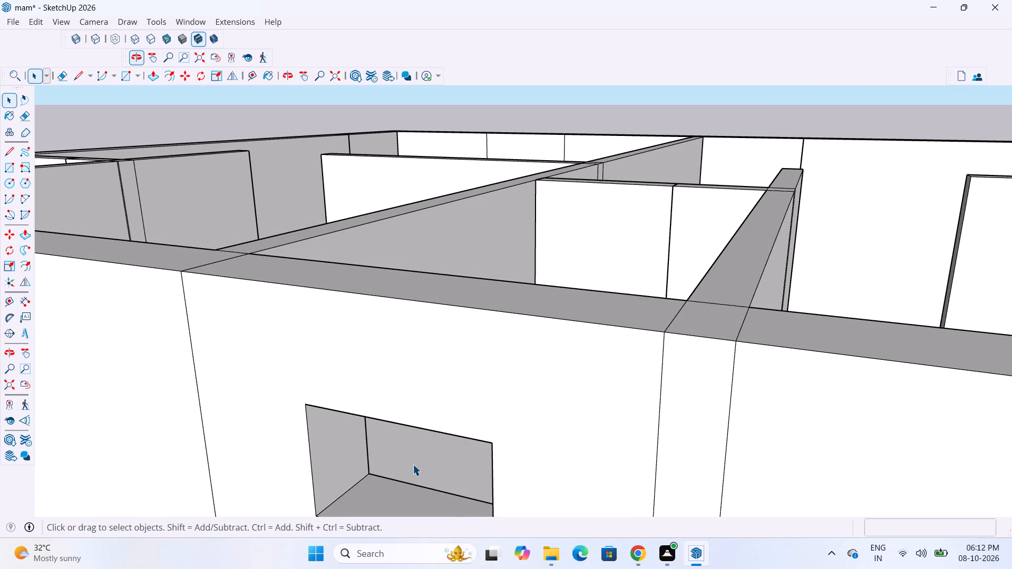
left_click(413, 464)
double_click(413, 464)
left_click(425, 458)
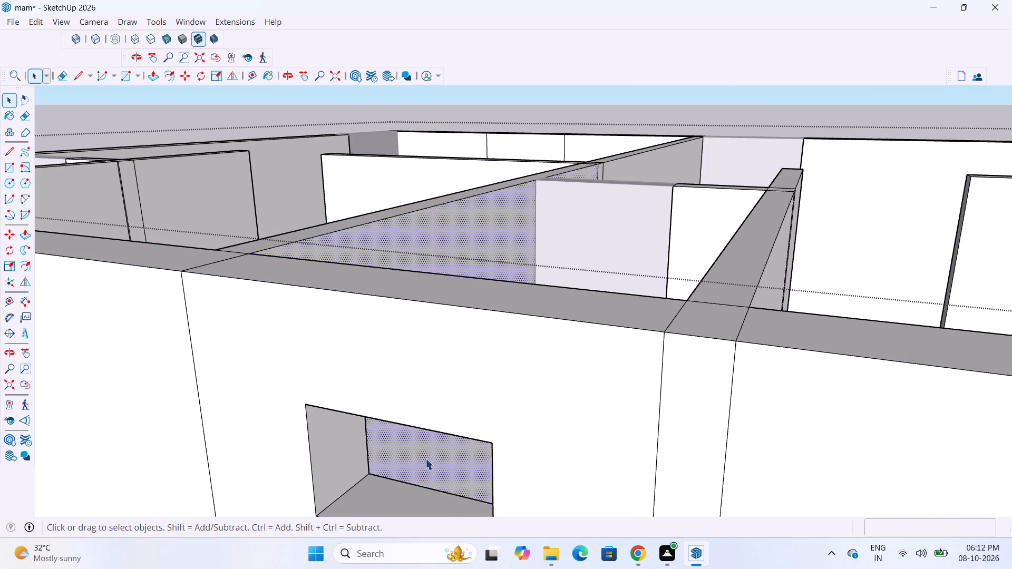
middle_click_drag(548, 448, 81, 534)
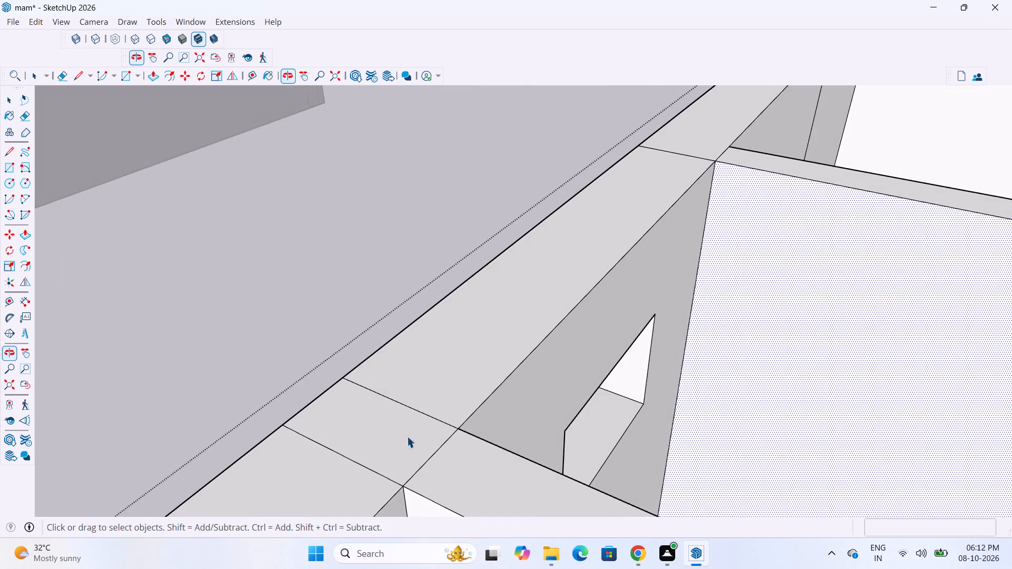
scroll(551, 414, "up", 2)
scroll(439, 399, "down", 5)
middle_click_drag(553, 315, 344, 257)
left_click(455, 259)
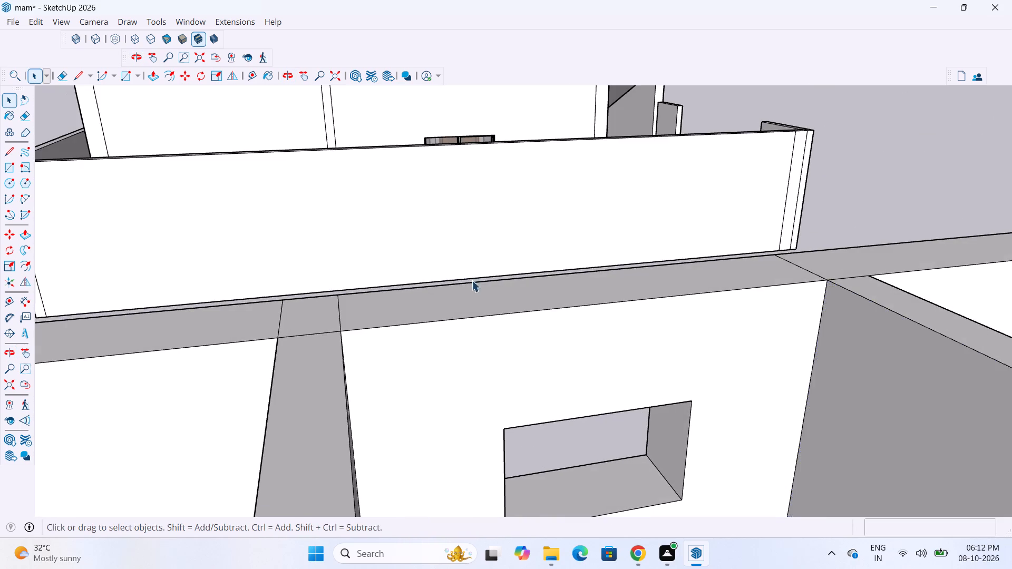
scroll(597, 394, "up", 2)
scroll(426, 382, "down", 8)
scroll(465, 429, "up", 6)
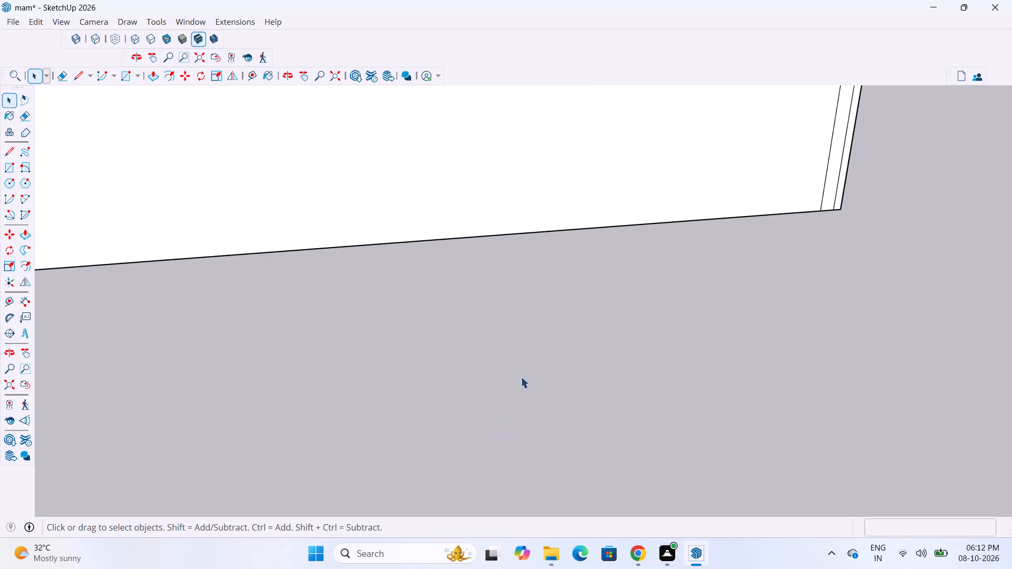
scroll(525, 351, "down", 4)
scroll(580, 344, "down", 1)
middle_click_drag(553, 322, 464, 278)
scroll(614, 338, "up", 2)
middle_click_drag(591, 321, 1011, 385)
middle_click_drag(514, 279, 696, 293)
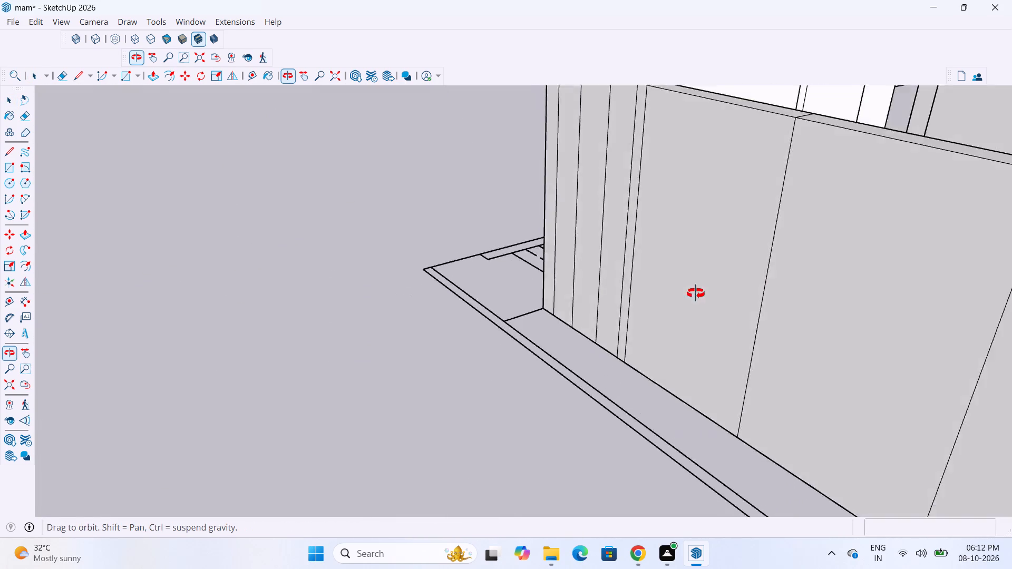
middle_click_drag(696, 293, 534, 237)
scroll(499, 278, "down", 4)
middle_click_drag(569, 298, 859, 348)
scroll(494, 200, "up", 7)
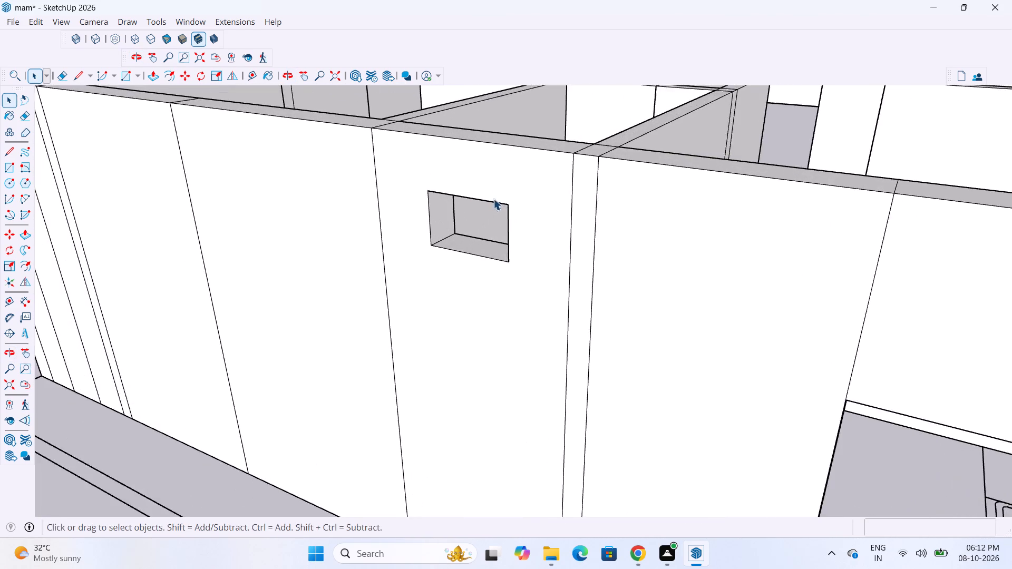
middle_click_drag(509, 181, 53, 350)
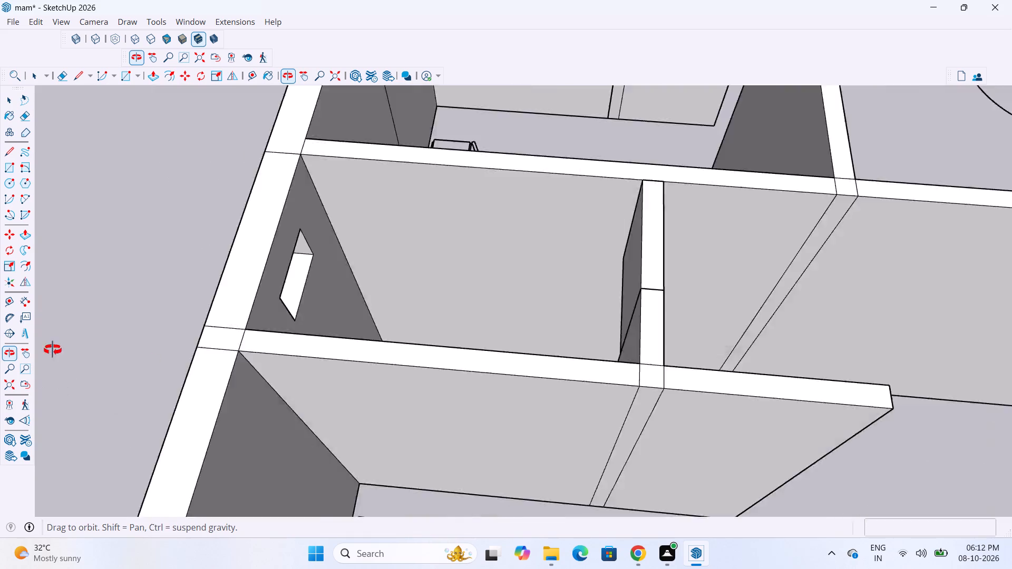
middle_click_drag(53, 350, 0, 419)
scroll(279, 311, "down", 12)
Compare the new wall model's window and ventilator openings with those of the finished house model beside it.
middle_click_drag(448, 387, 259, 308)
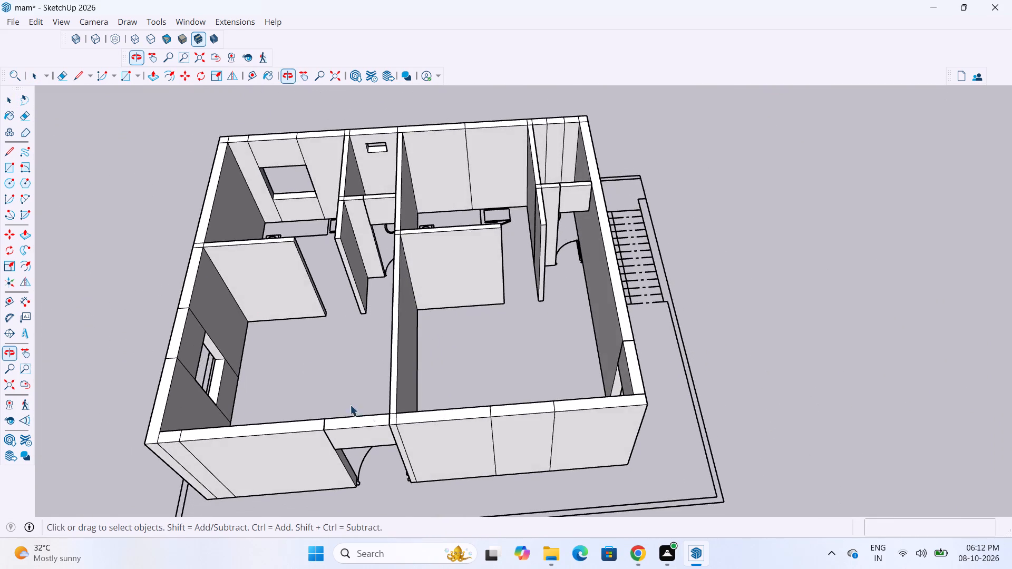
scroll(375, 449, "down", 4)
scroll(502, 140, "up", 6)
scroll(632, 309, "down", 11)
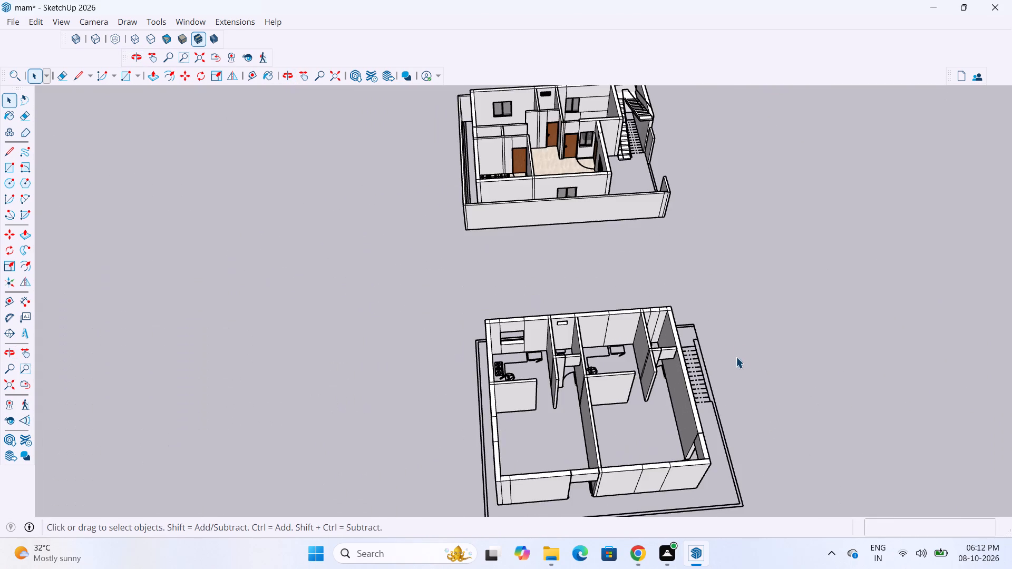
middle_click_drag(667, 349, 352, 349)
scroll(384, 282, "up", 3)
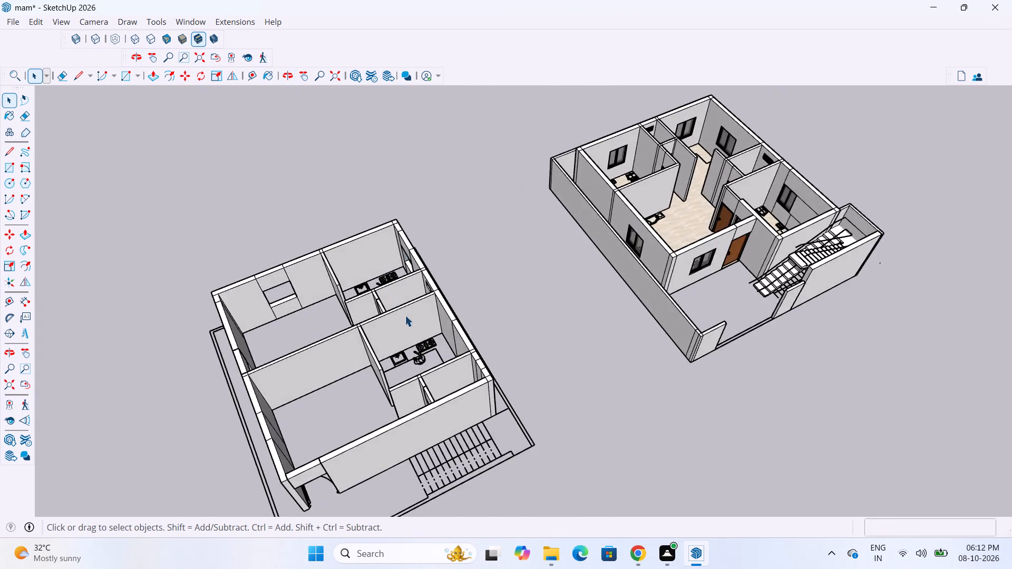
scroll(405, 315, "up", 7)
middle_click_drag(439, 318, 656, 248)
scroll(480, 215, "down", 4)
scroll(617, 202, "up", 3)
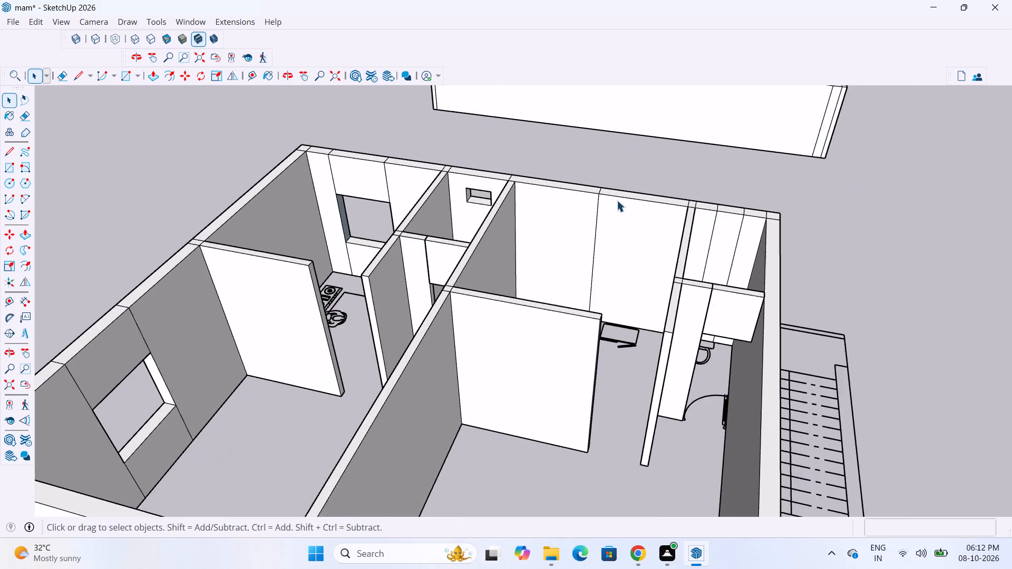
middle_click_drag(615, 244, 611, 294)
scroll(517, 405, "up", 2)
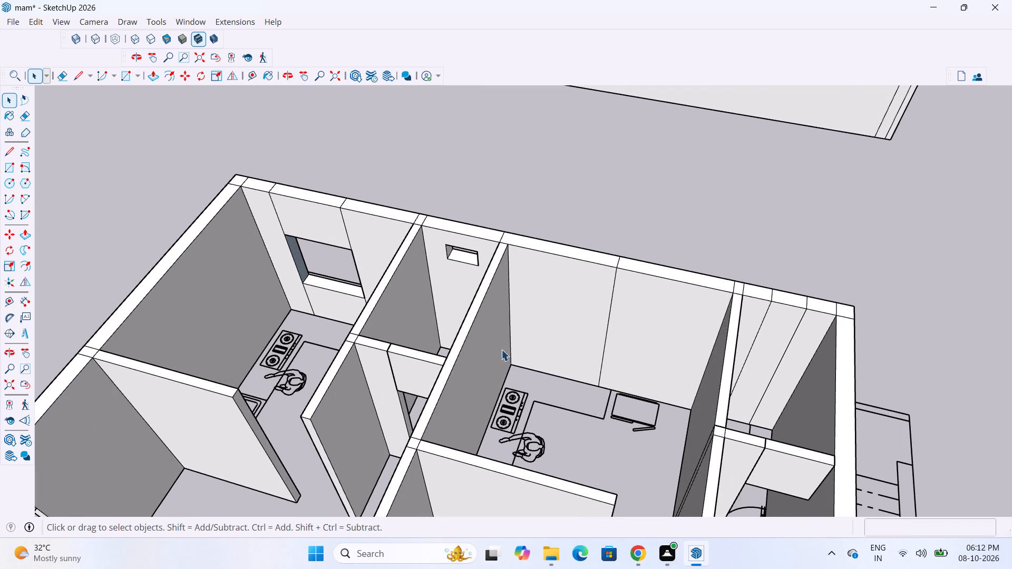
scroll(518, 321, "down", 4)
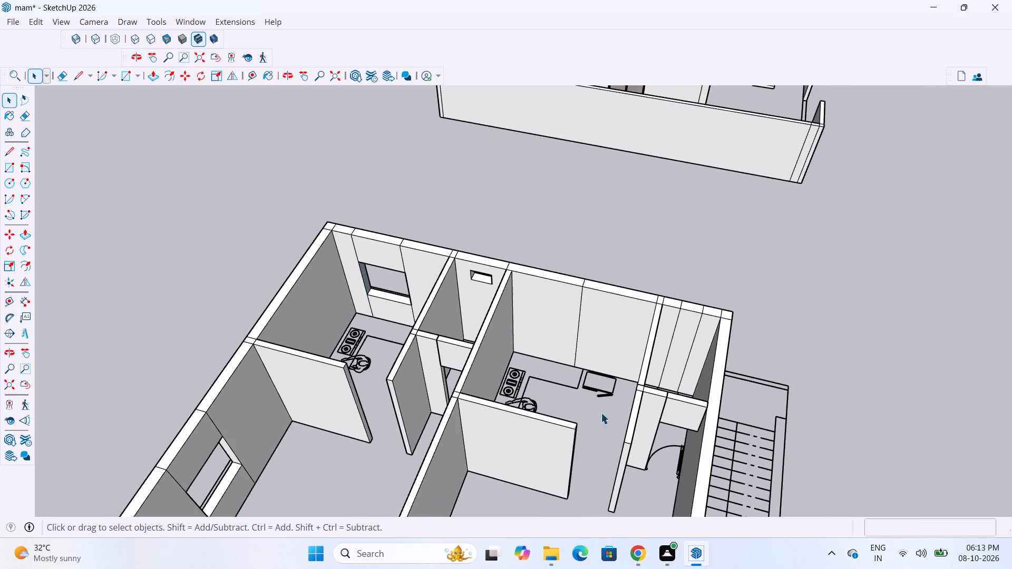
scroll(684, 423, "down", 9)
scroll(753, 390, "down", 4)
middle_click_drag(794, 371, 509, 318)
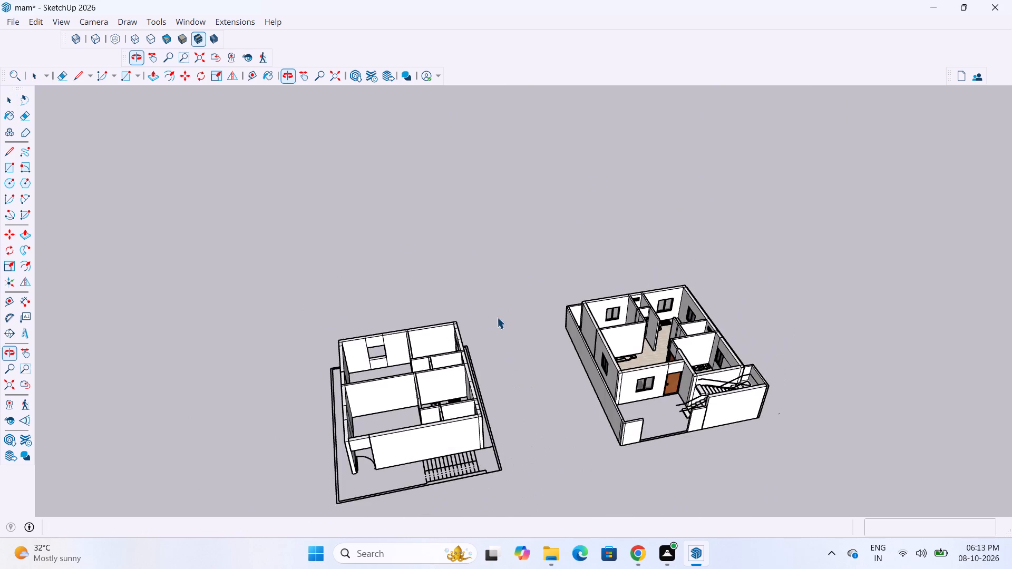
scroll(638, 349, "up", 10)
scroll(611, 345, "down", 5)
scroll(758, 368, "up", 2)
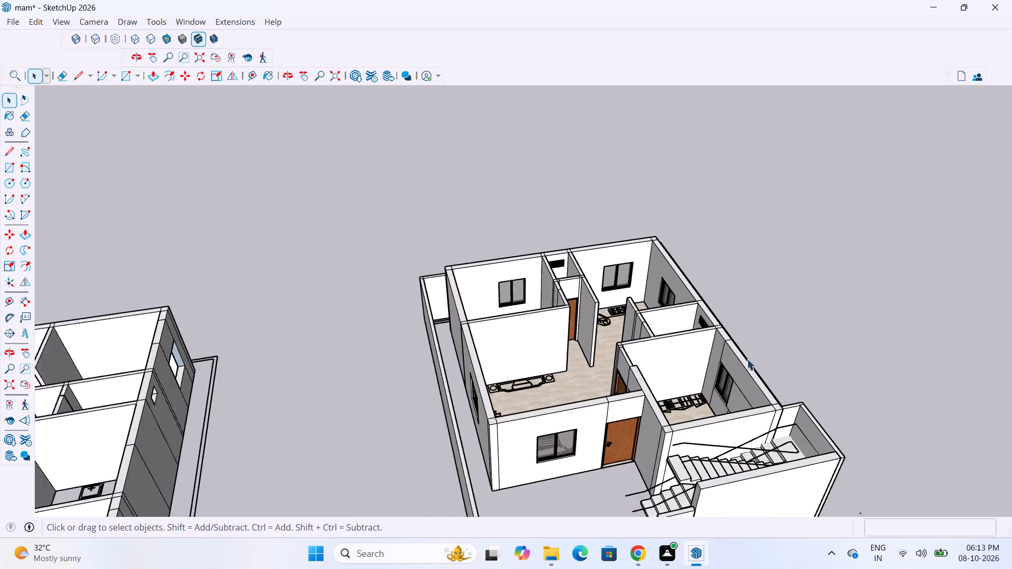
scroll(747, 359, "up", 1)
scroll(801, 317, "down", 3)
middle_click_drag(836, 341, 704, 390)
scroll(635, 400, "up", 3)
scroll(800, 270, "down", 6)
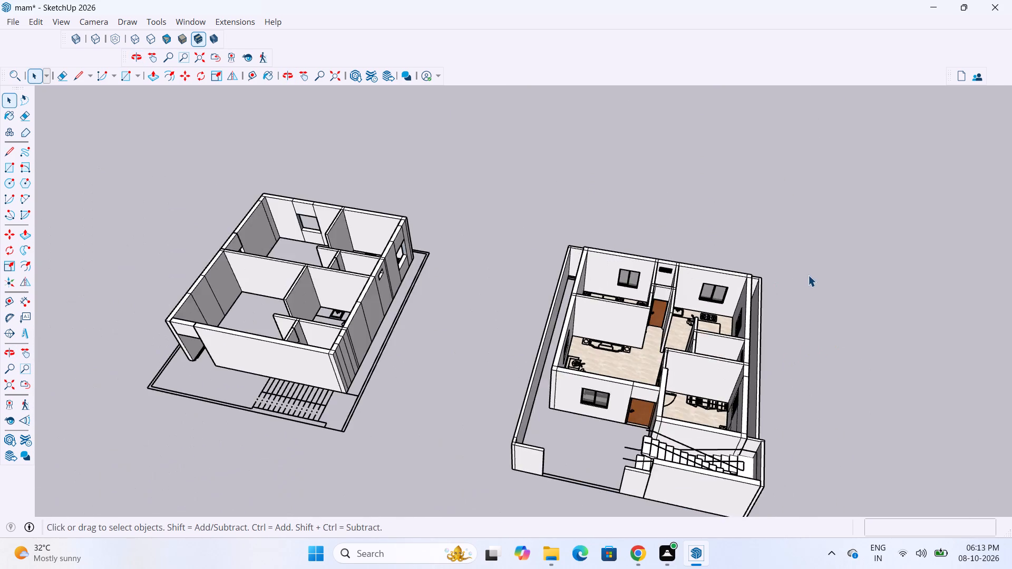
scroll(808, 275, "down", 3)
scroll(494, 346, "up", 5)
scroll(620, 237, "down", 7)
scroll(432, 315, "up", 4)
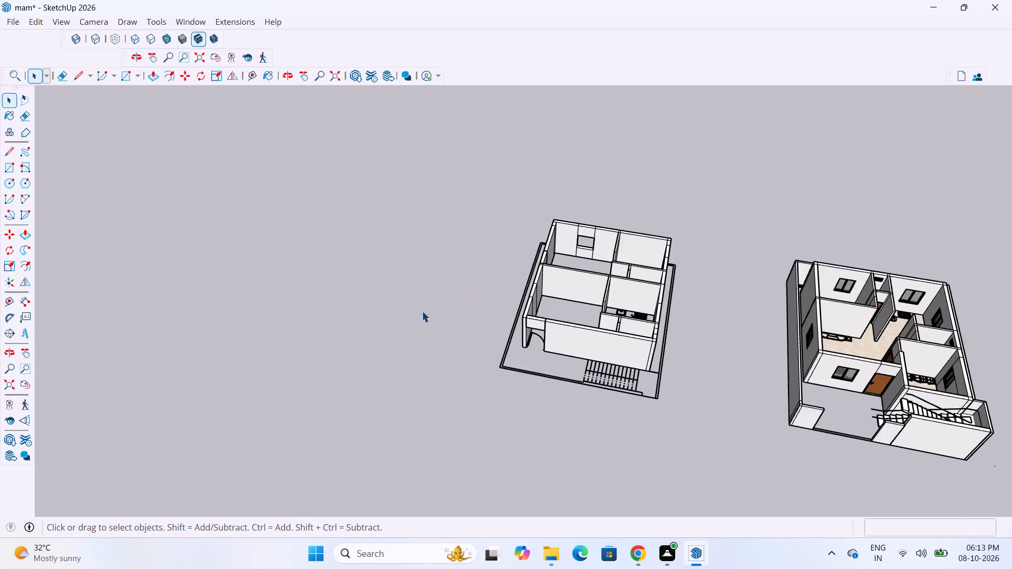
scroll(422, 311, "up", 6)
middle_click_drag(641, 259, 504, 276)
scroll(560, 269, "down", 4)
Examine the rooms' exterior walls, especially the second kitchen and second toilet, for openings still to cut.
scroll(711, 315, "up", 2)
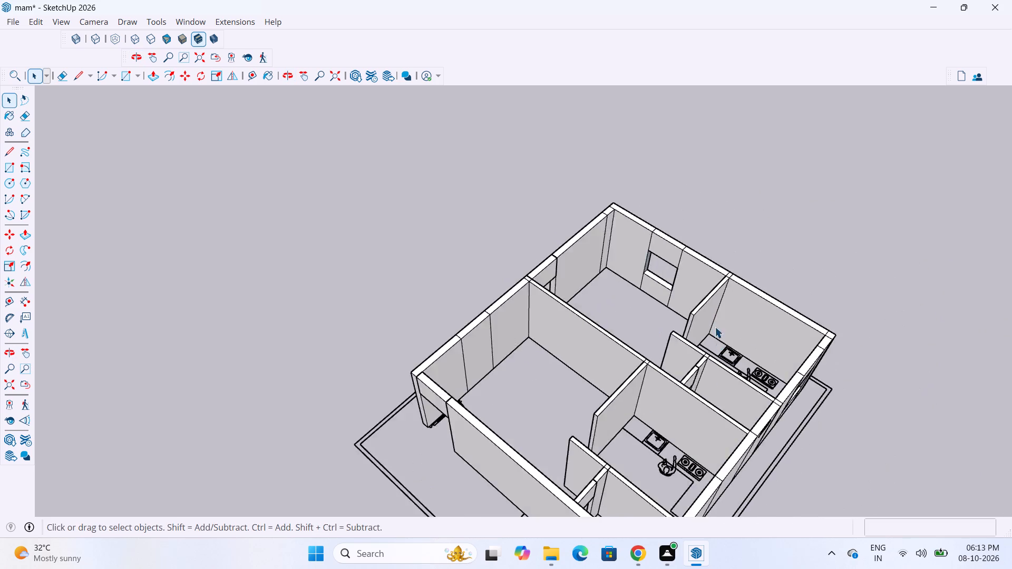
scroll(715, 327, "up", 12)
scroll(484, 252, "down", 4)
scroll(427, 251, "up", 4)
middle_click_drag(598, 301, 610, 307)
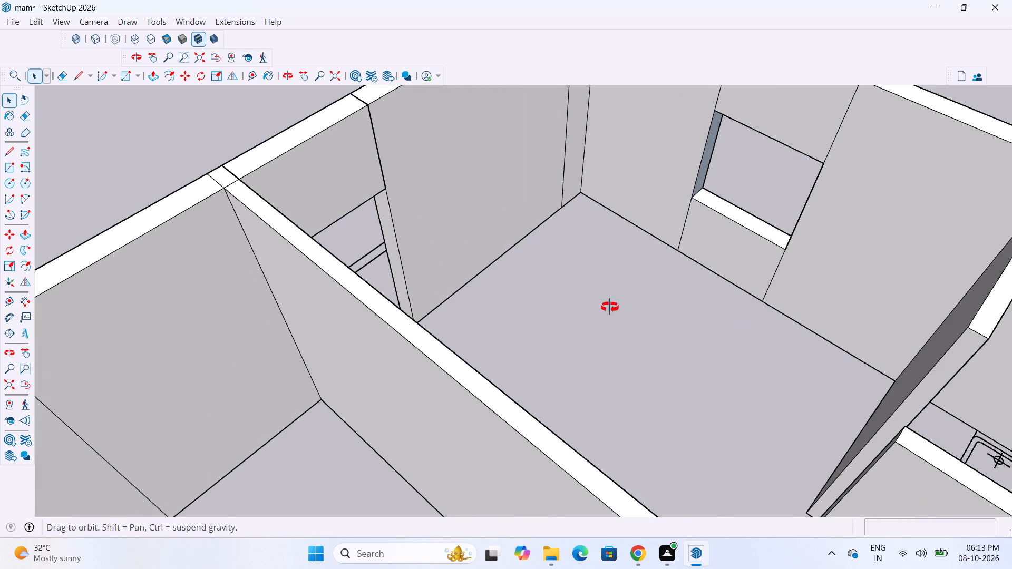
middle_click_drag(610, 307, 980, 331)
scroll(471, 313, "down", 9)
scroll(376, 359, "down", 5)
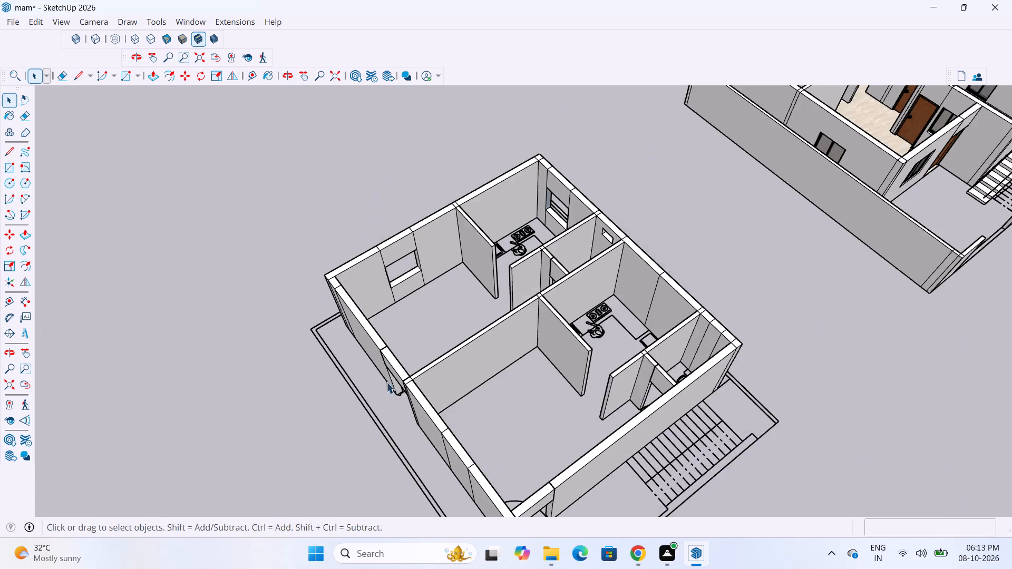
scroll(862, 130, "up", 6)
scroll(611, 208, "up", 3)
scroll(604, 219, "down", 7)
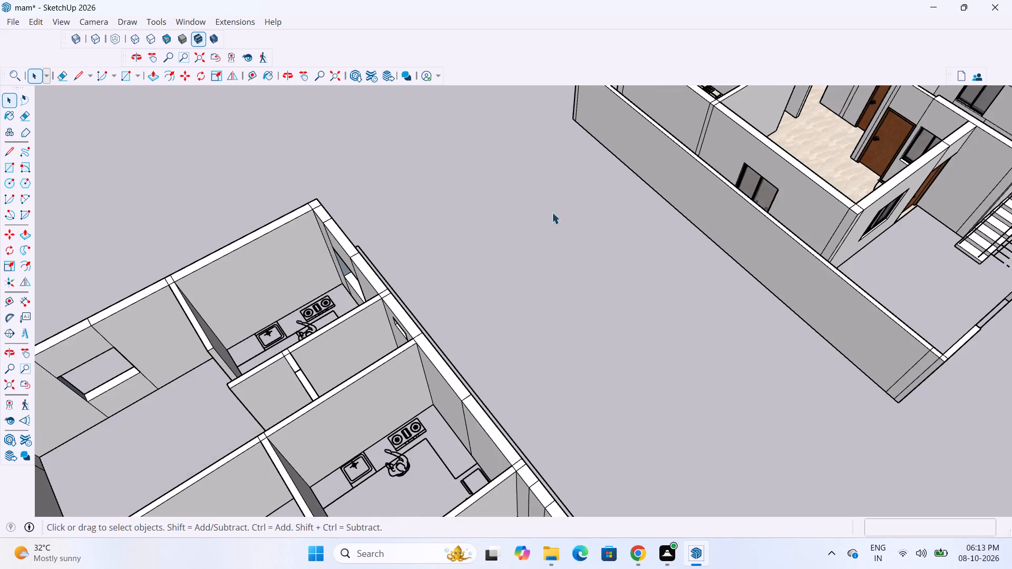
scroll(547, 184, "down", 6)
middle_click_drag(532, 376, 740, 277)
scroll(653, 209, "up", 6)
middle_click_drag(605, 267, 613, 271)
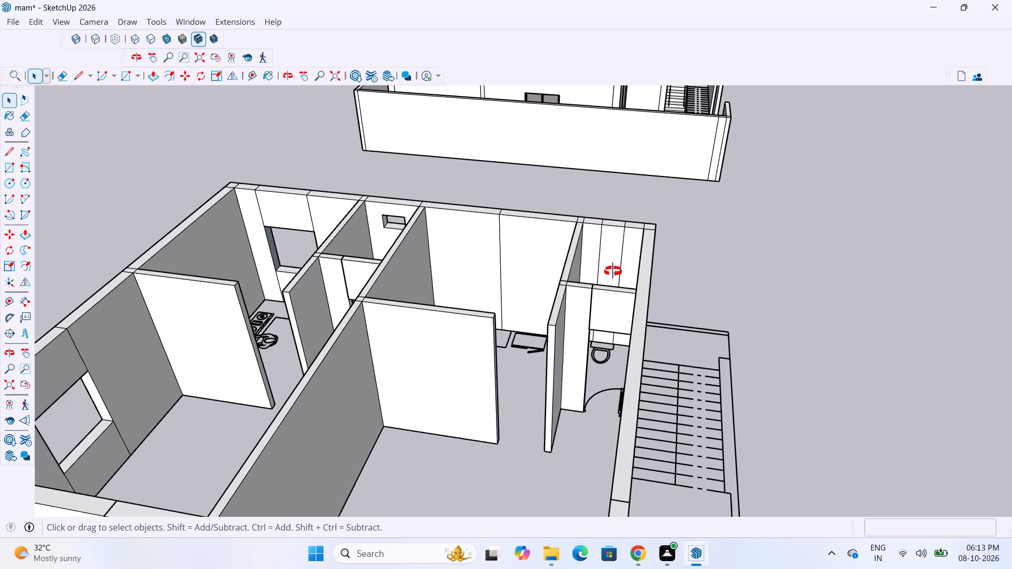
middle_click_drag(613, 271, 638, 297)
scroll(573, 351, "up", 6)
scroll(573, 348, "down", 9)
middle_click_drag(607, 358, 590, 357)
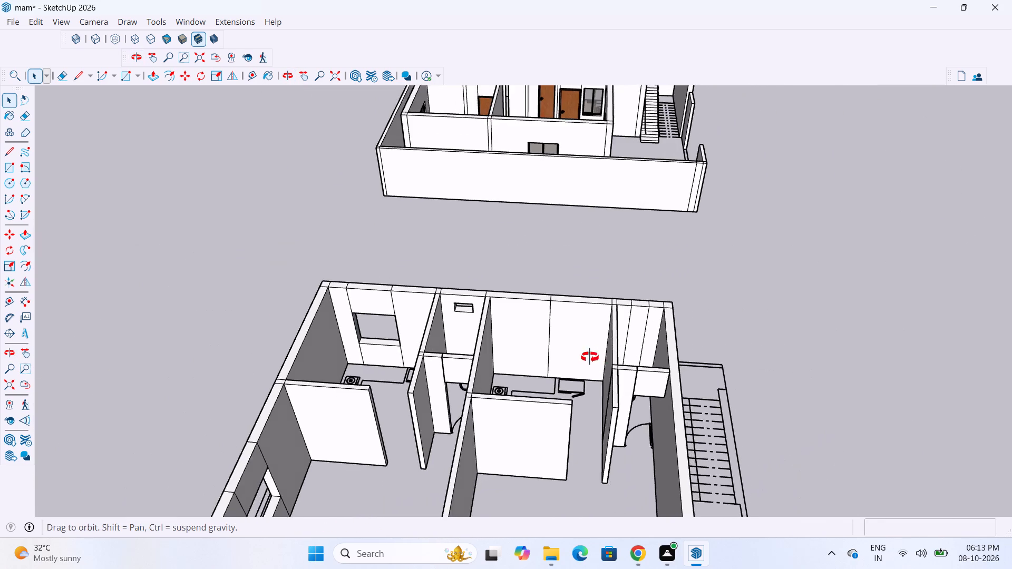
middle_click_drag(590, 357, 339, 418)
scroll(240, 366, "up", 1)
scroll(325, 398, "down", 8)
scroll(334, 400, "up", 5)
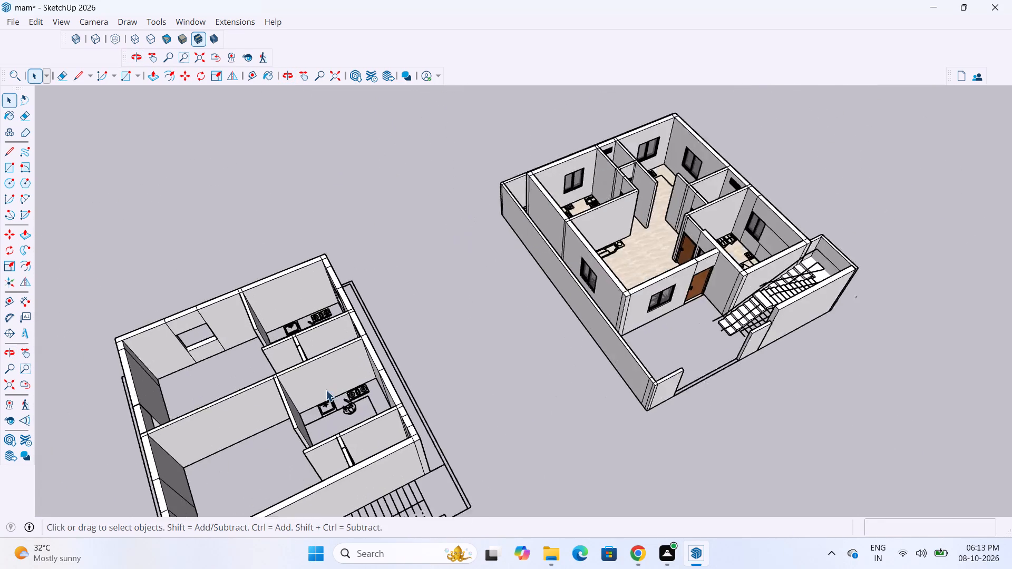
scroll(326, 390, "up", 2)
middle_click_drag(324, 383, 465, 349)
scroll(530, 453, "up", 4)
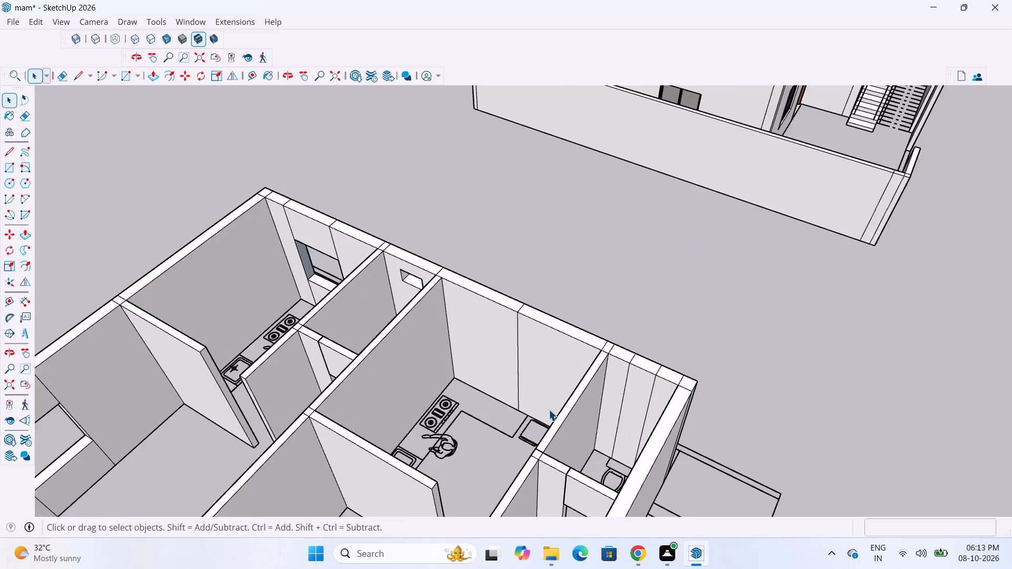
scroll(549, 409, "up", 1)
scroll(544, 410, "down", 4)
middle_click_drag(498, 413, 545, 419)
scroll(554, 419, "up", 10)
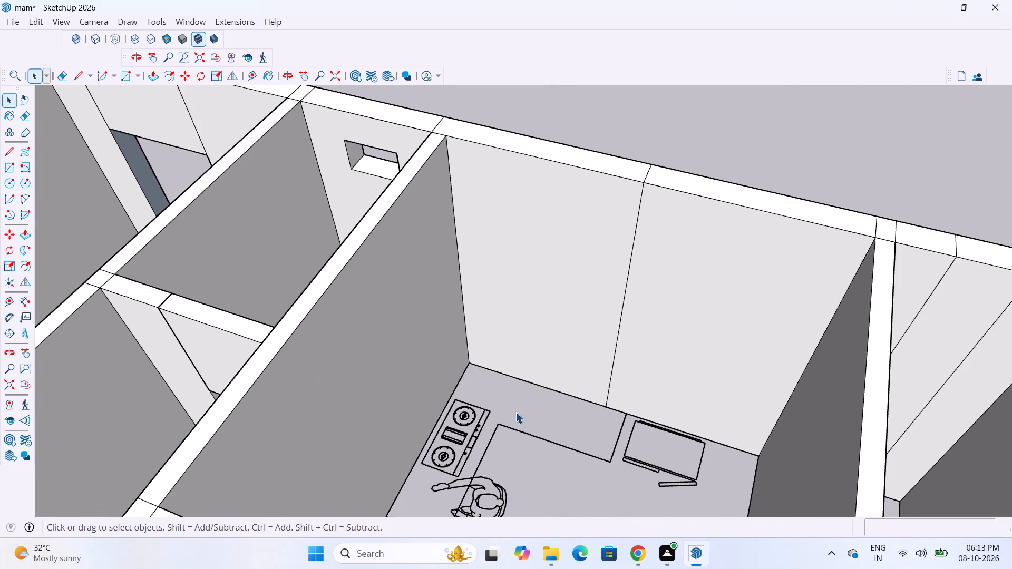
scroll(505, 415, "down", 9)
scroll(502, 362, "down", 4)
scroll(547, 382, "up", 3)
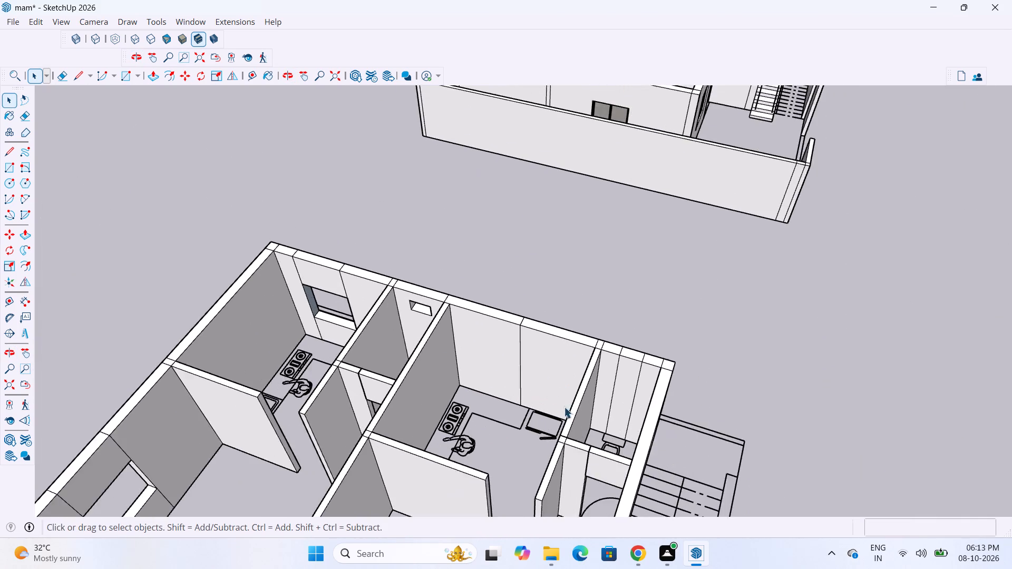
scroll(564, 407, "up", 2)
scroll(509, 390, "down", 8)
middle_click_drag(674, 339, 733, 338)
scroll(657, 375, "up", 20)
scroll(657, 375, "up", 5)
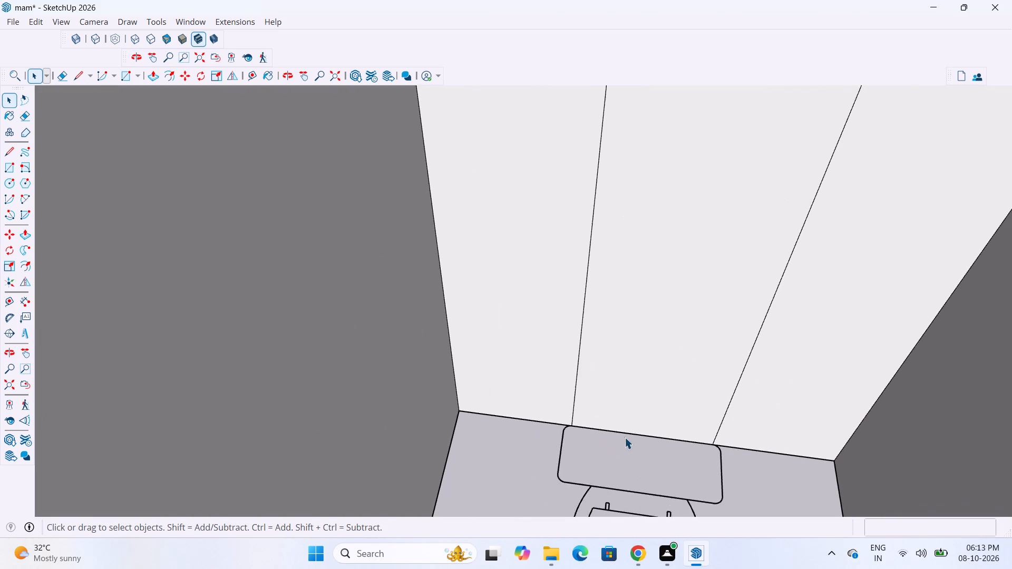
Inside the wall group, place vertical guides along the second toilet's two ventilator lines, about 1'3" from the corner and 1'6" apart.
scroll(582, 413, "down", 9)
scroll(538, 381, "down", 12)
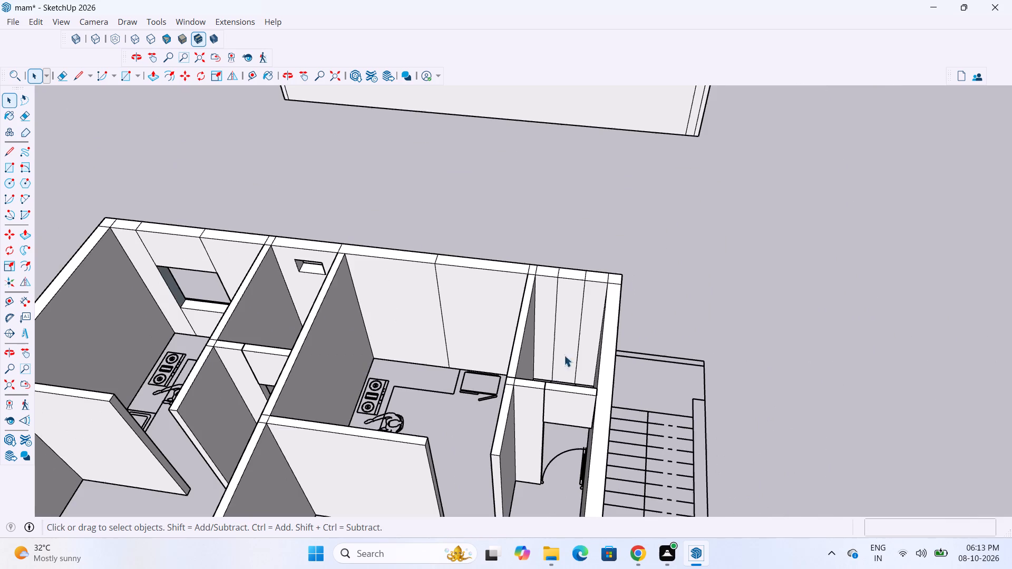
scroll(643, 378, "up", 1)
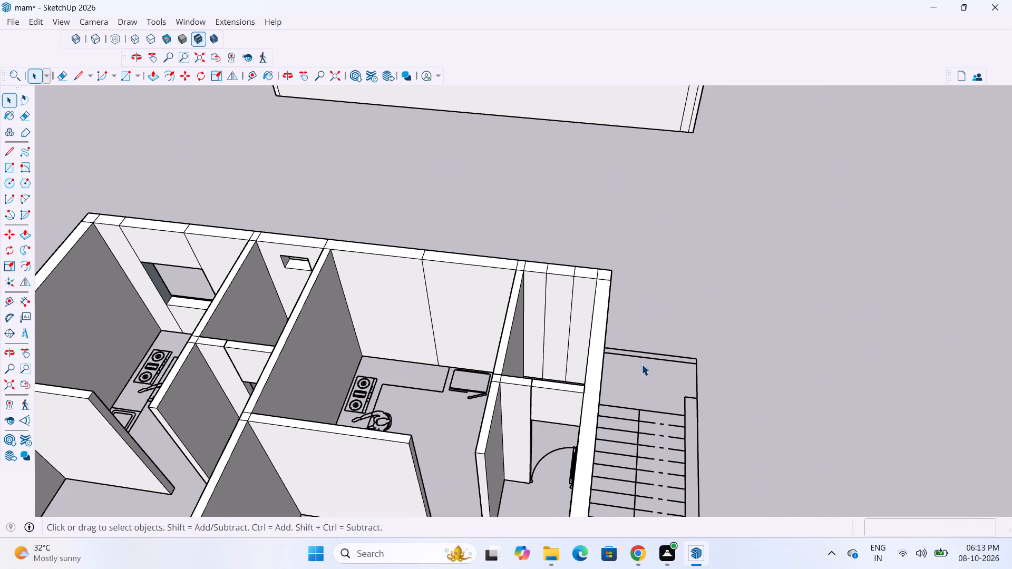
scroll(641, 364, "up", 14)
double_click(532, 398)
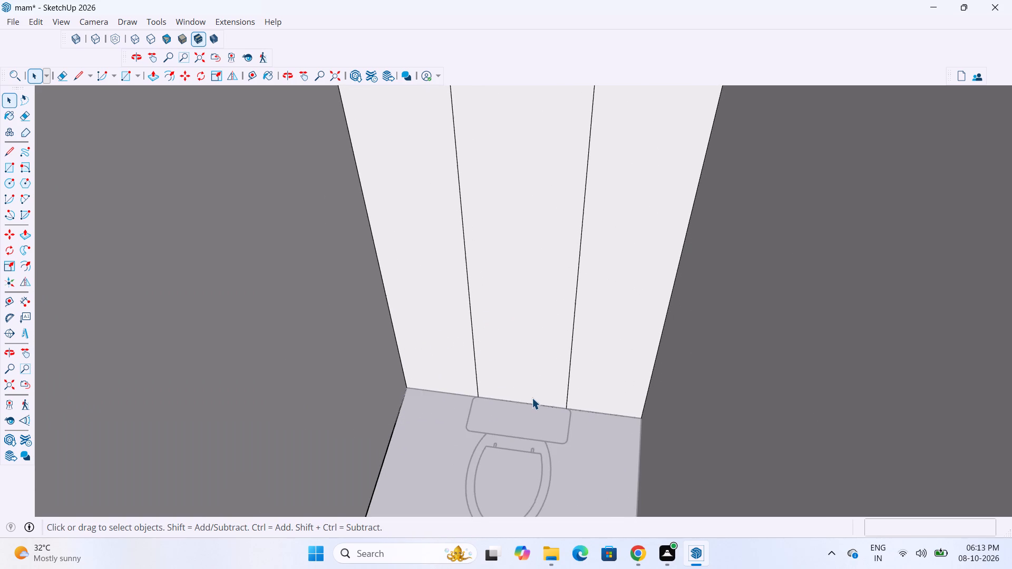
key("t")
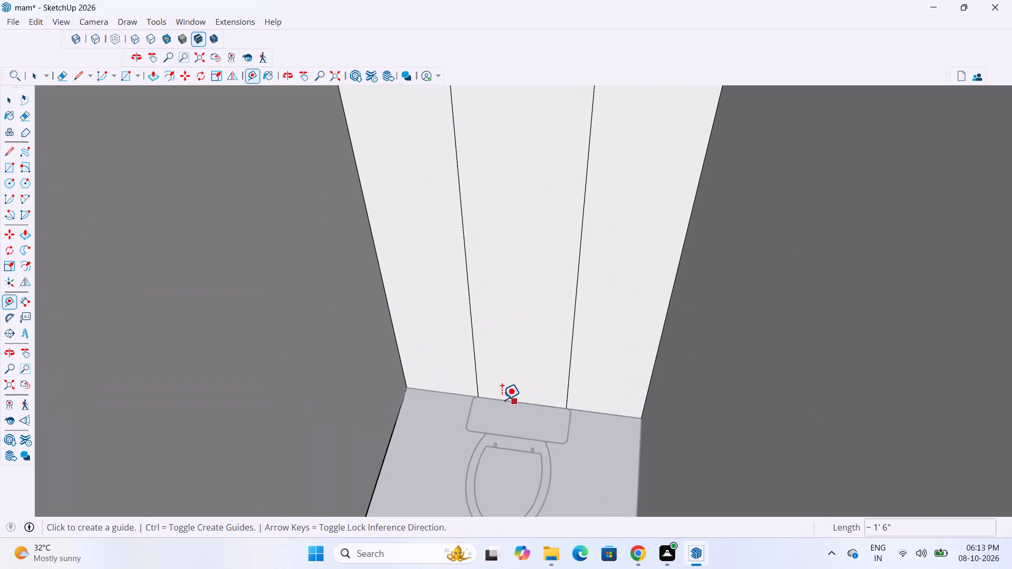
left_click(390, 331)
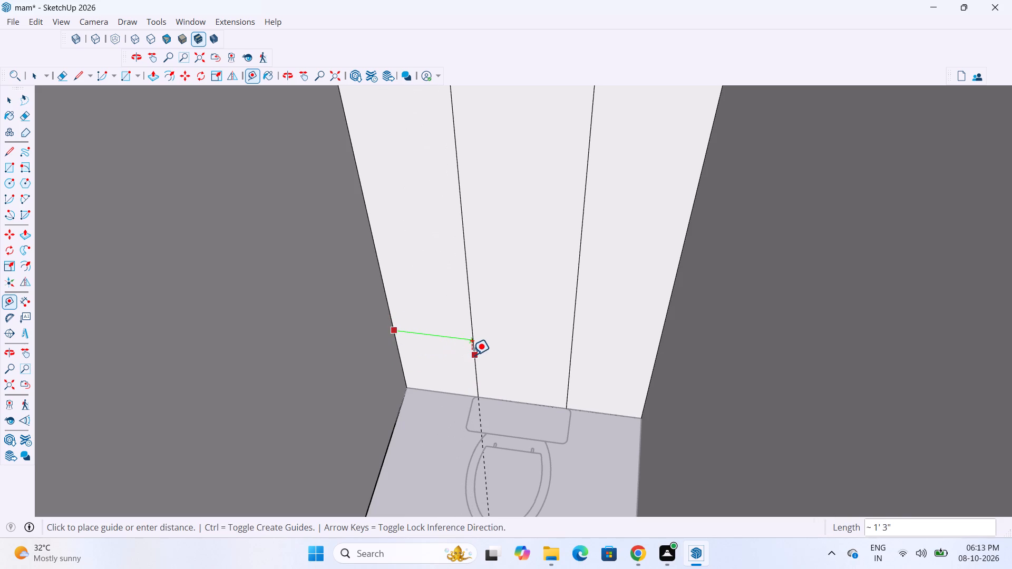
left_click(472, 355)
scroll(474, 375, "down", 3)
middle_click_drag(519, 418, 615, 434)
scroll(495, 486, "down", 6)
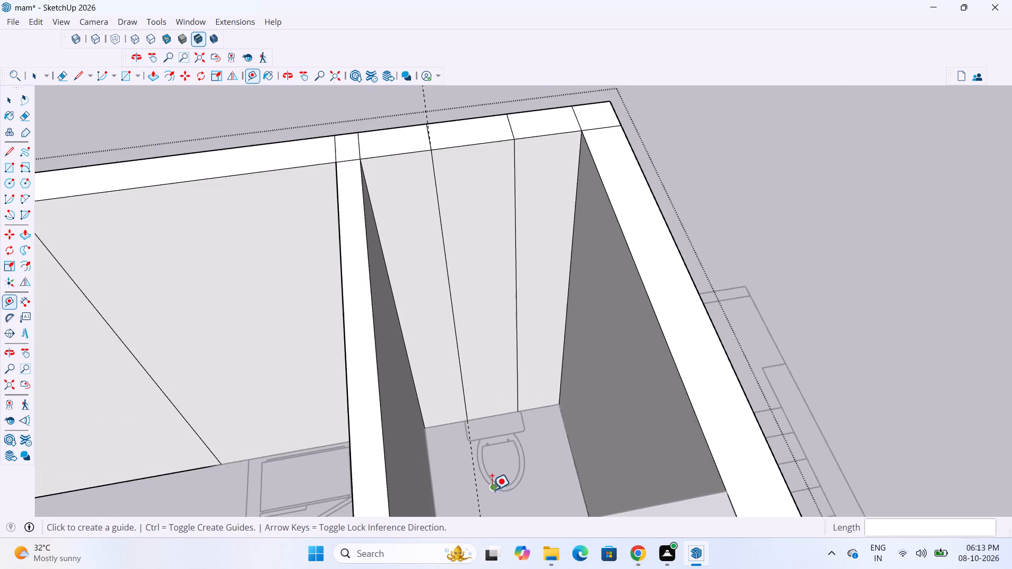
scroll(492, 490, "down", 2)
scroll(501, 339, "up", 3)
left_click(447, 335)
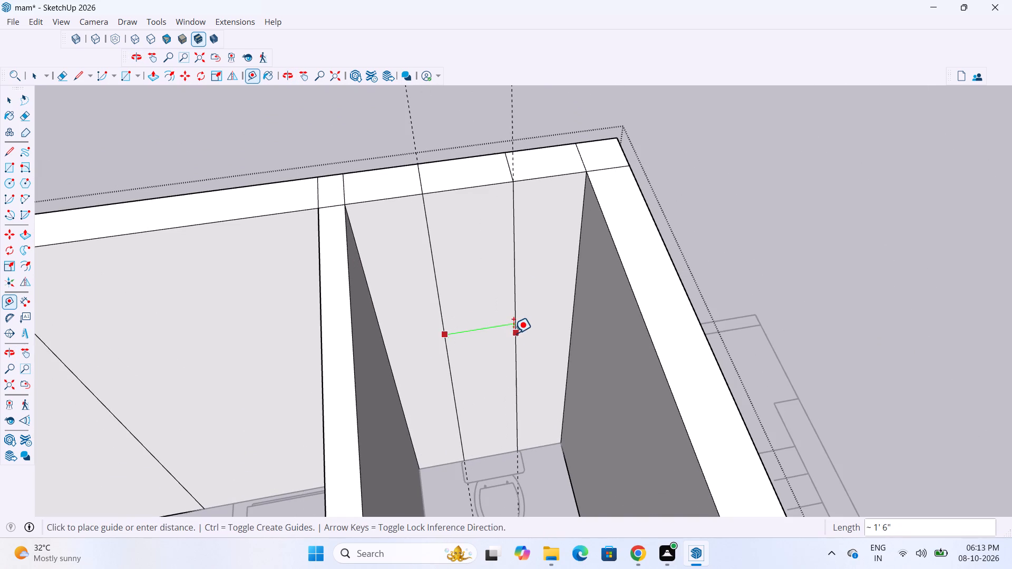
left_click(514, 332)
Place horizontal guides on the second toilet's exterior wall, one 8' above the floor and another 1' above that.
scroll(514, 406, "down", 4)
scroll(507, 432, "up", 6)
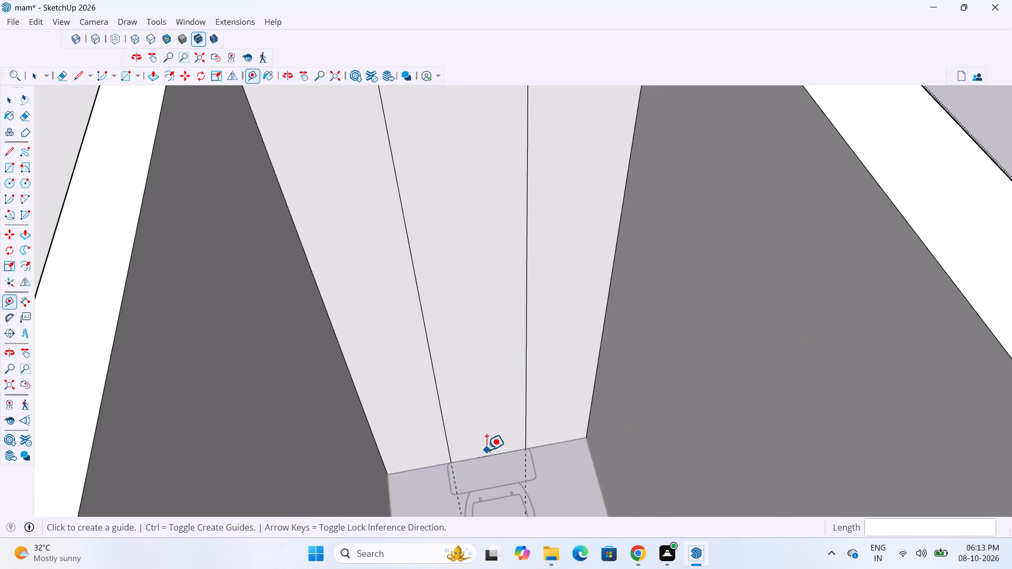
left_click(486, 454)
scroll(490, 372, "down", 4)
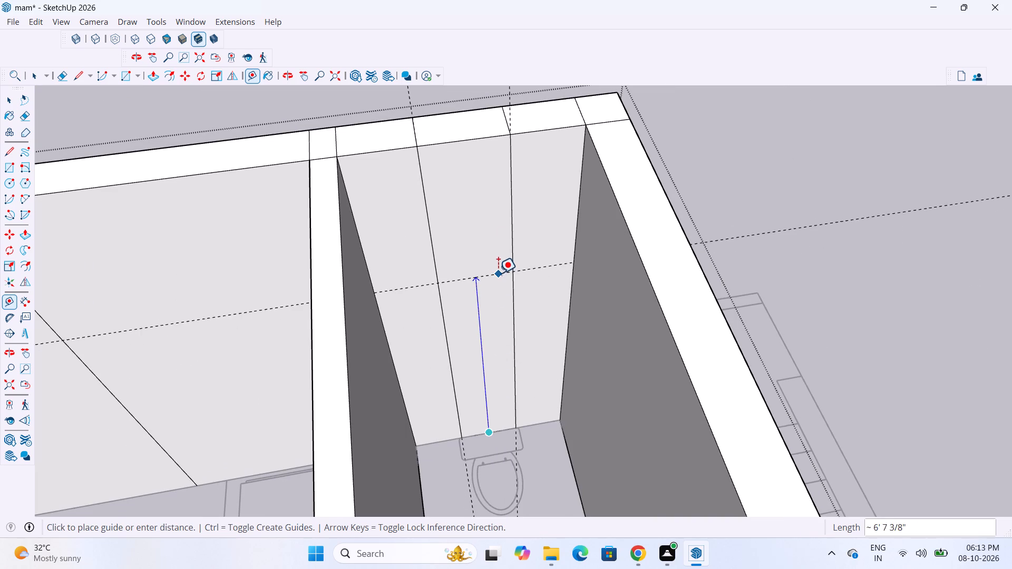
type("8'")
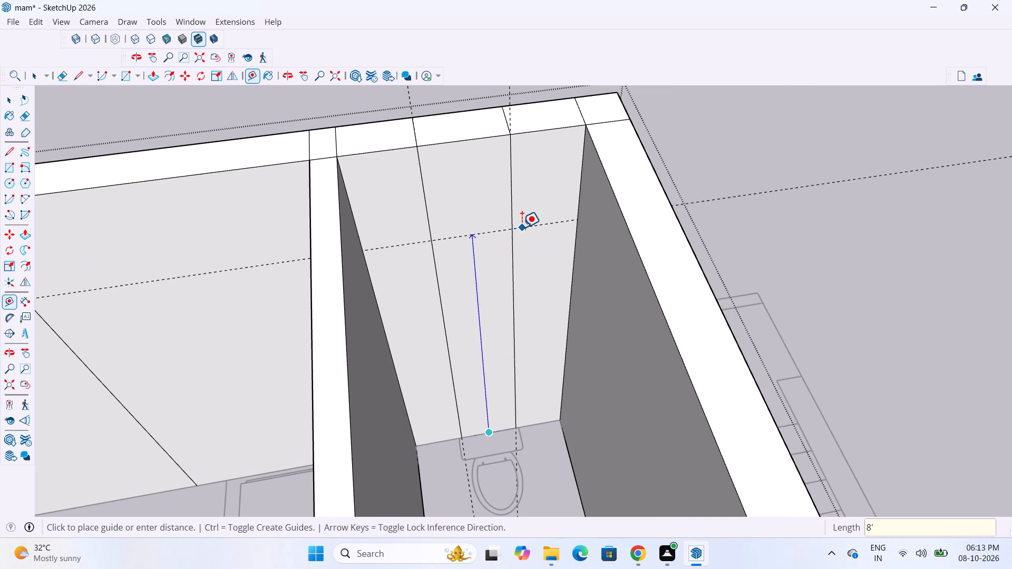
key("Return")
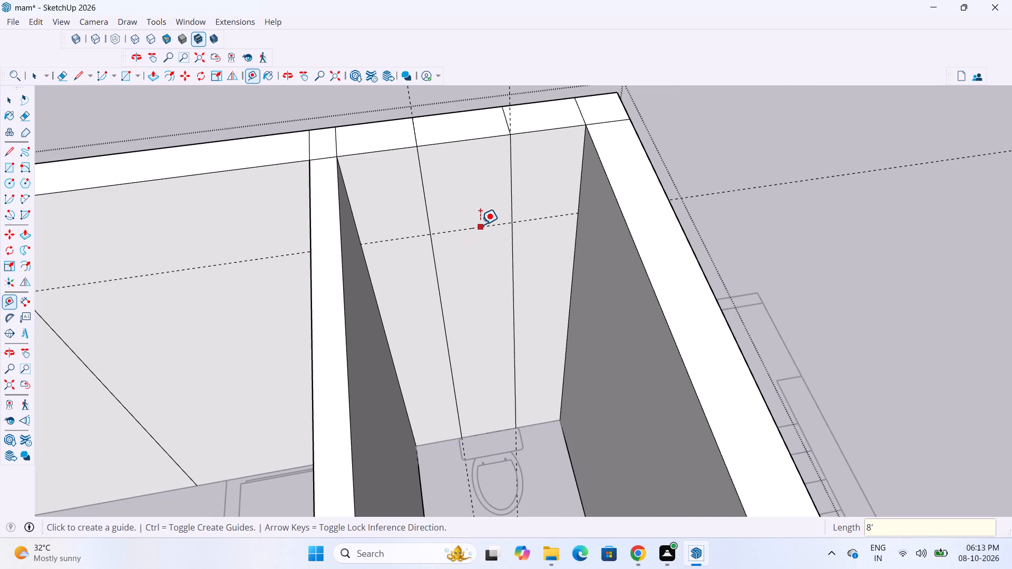
left_click(481, 225)
type("1'")
key("Return")
Draw a 1' by 1'6" ventilator rectangle between the guide intersections on the second toilet's wall.
scroll(364, 197, "up", 6)
middle_click_drag(483, 229, 603, 207)
scroll(547, 292, "down", 9)
middle_click_drag(501, 280, 441, 280)
scroll(539, 265, "up", 11)
key("r")
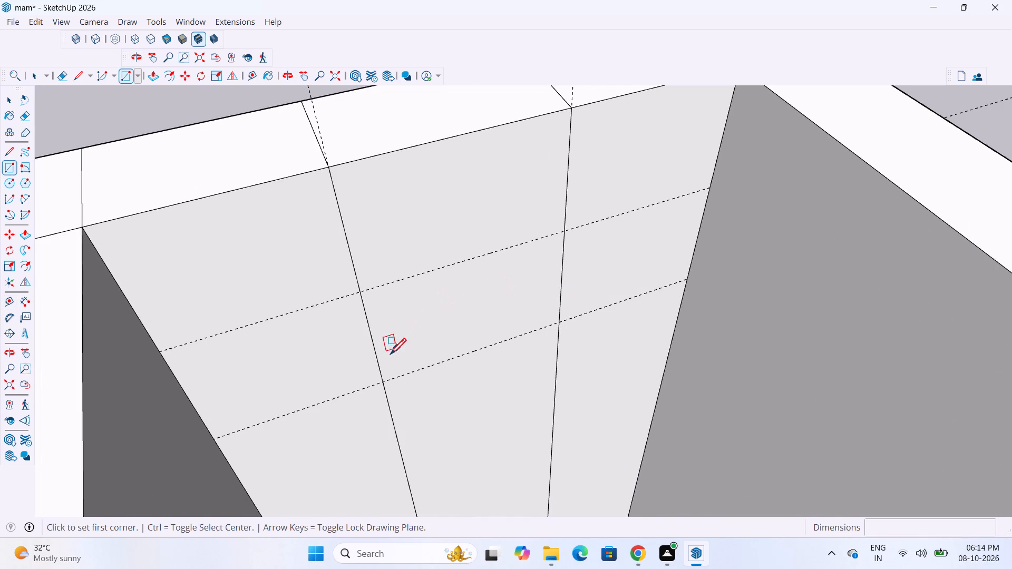
left_click(383, 384)
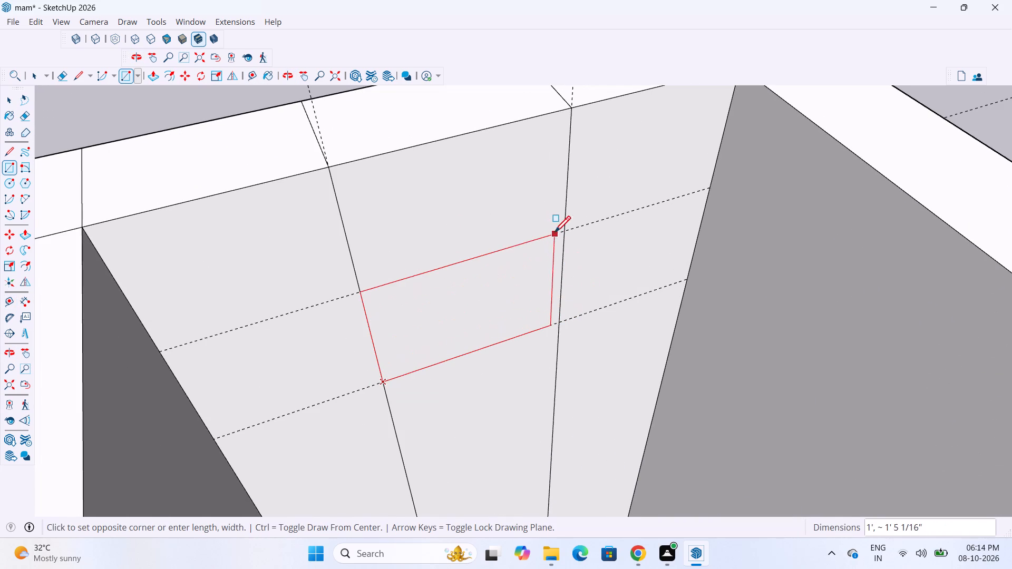
left_click(565, 233)
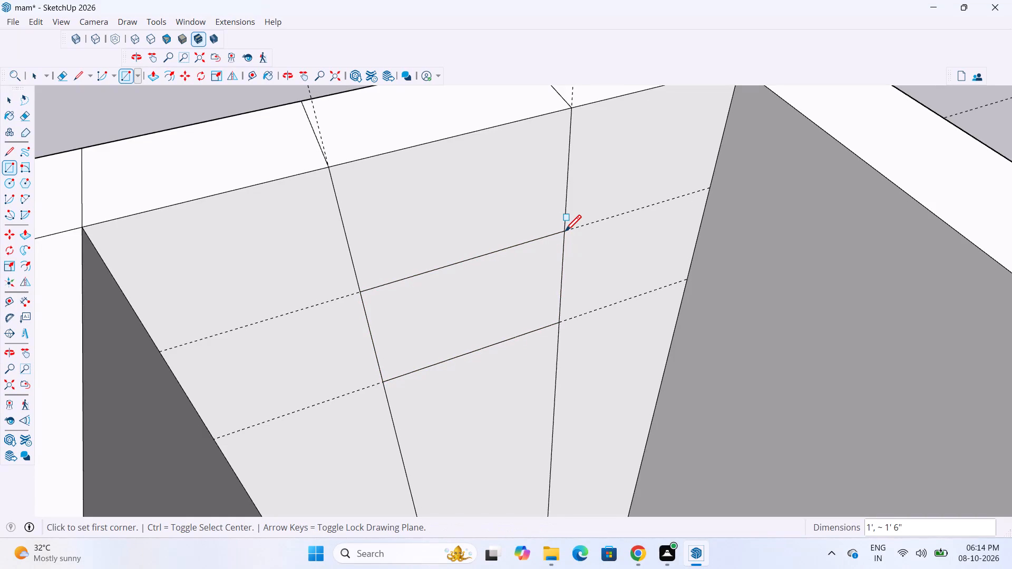
Push the second toilet's ventilator rectangle about 9" through to the wall's outer edge.
scroll(509, 265, "down", 7)
scroll(454, 362, "down", 3)
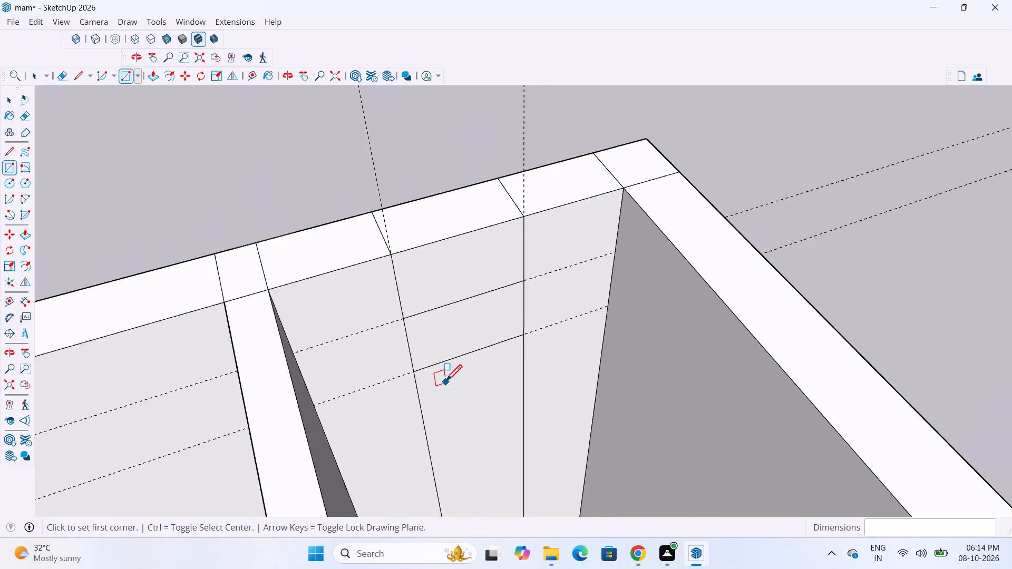
scroll(462, 367, "up", 4)
key("p")
left_click(460, 317)
middle_click_drag(458, 278, 631, 346)
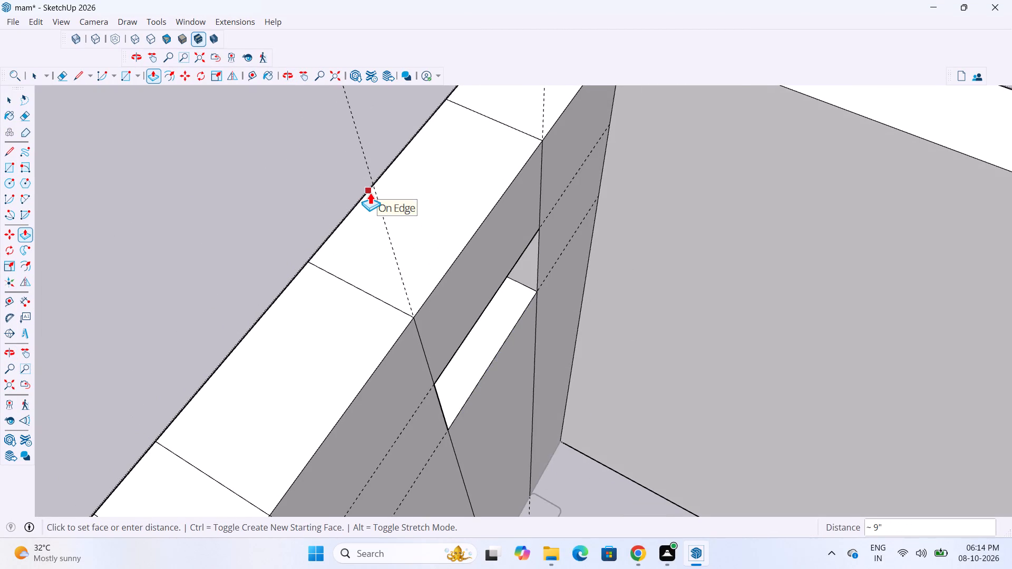
left_click(370, 192)
Delete the face left at the back of the second toilet's ventilator recess.
scroll(443, 331, "down", 3)
middle_click_drag(434, 342, 279, 218)
scroll(376, 289, "up", 1)
middle_click_drag(382, 290, 359, 295)
scroll(839, 279, "down", 1)
scroll(487, 356, "up", 3)
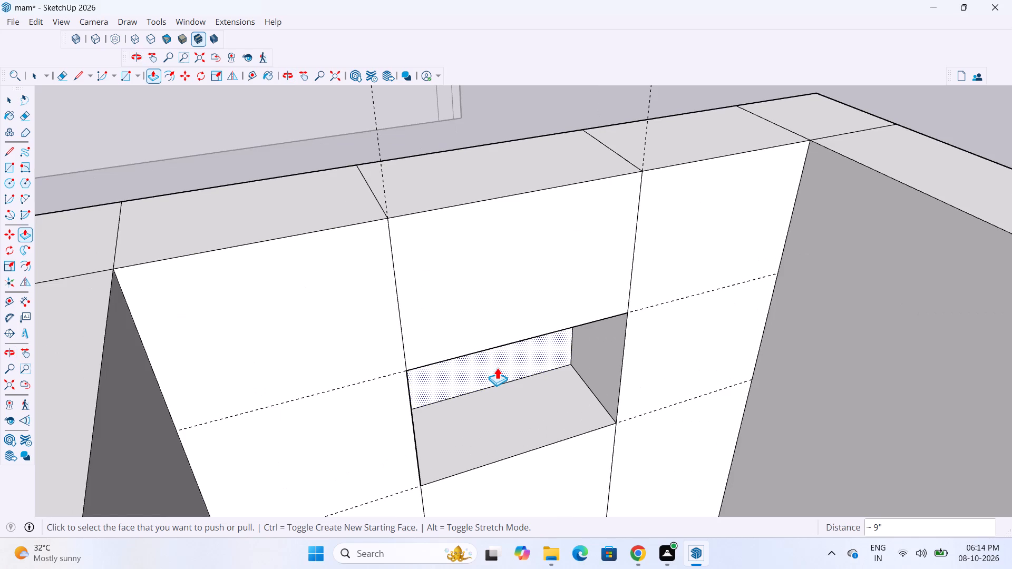
key("space")
left_click(495, 369)
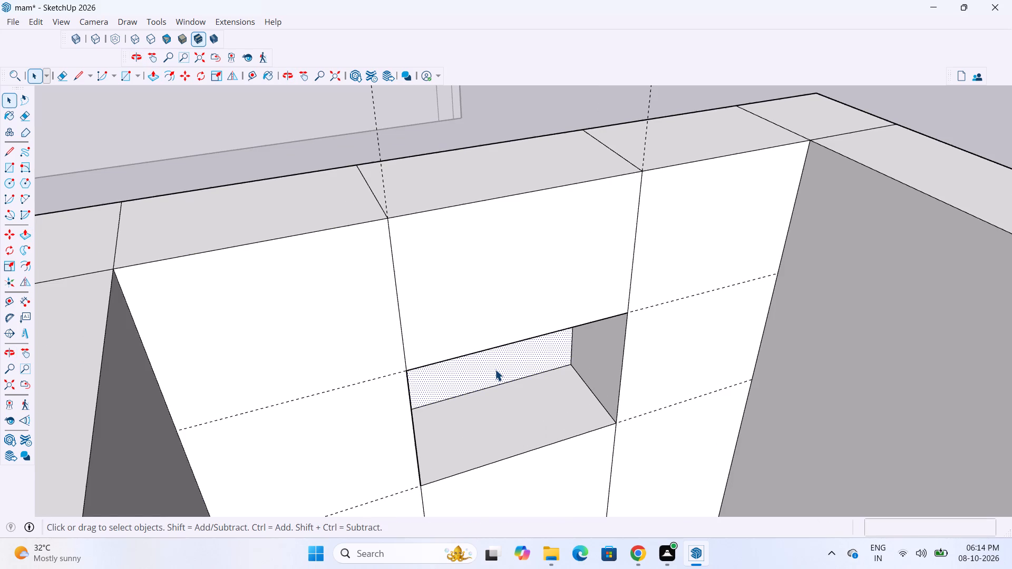
key("Delete")
Delete all guides in the model and leave the wall group.
scroll(495, 369, "down", 5)
middle_click_drag(478, 326, 397, 277)
scroll(401, 350, "down", 4)
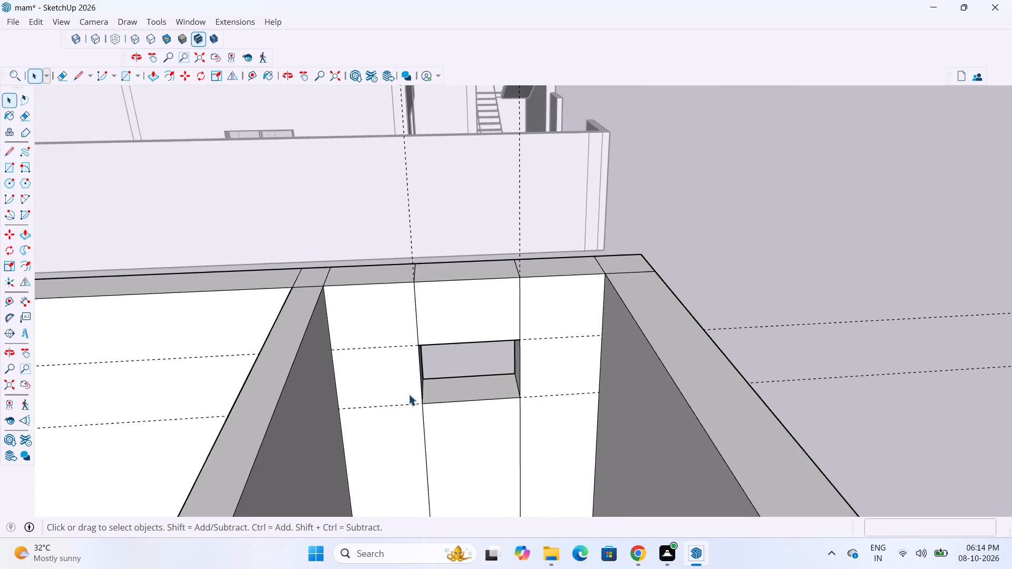
left_click(34, 22)
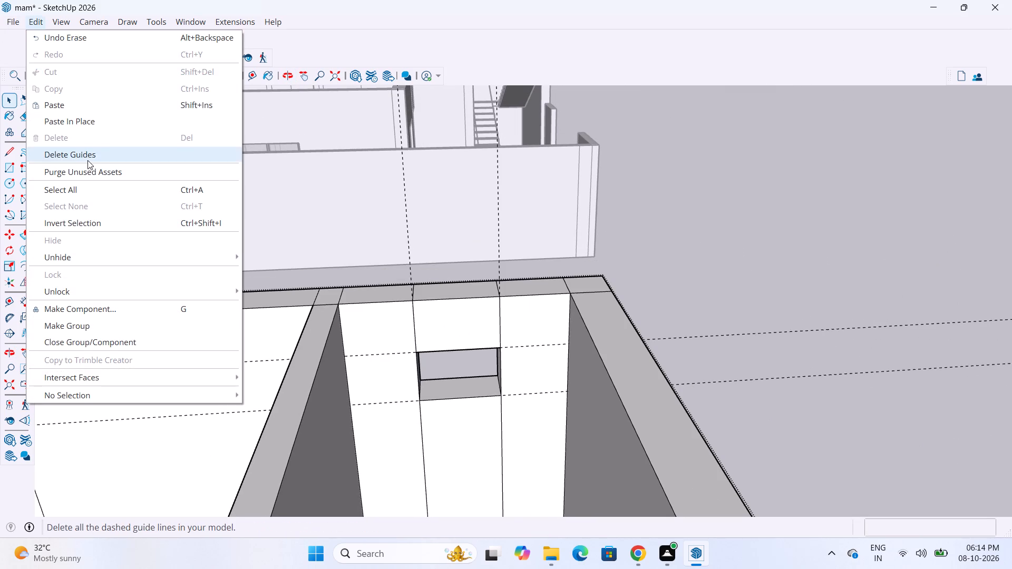
left_click(88, 160)
scroll(346, 318, "down", 4)
left_click(611, 313)
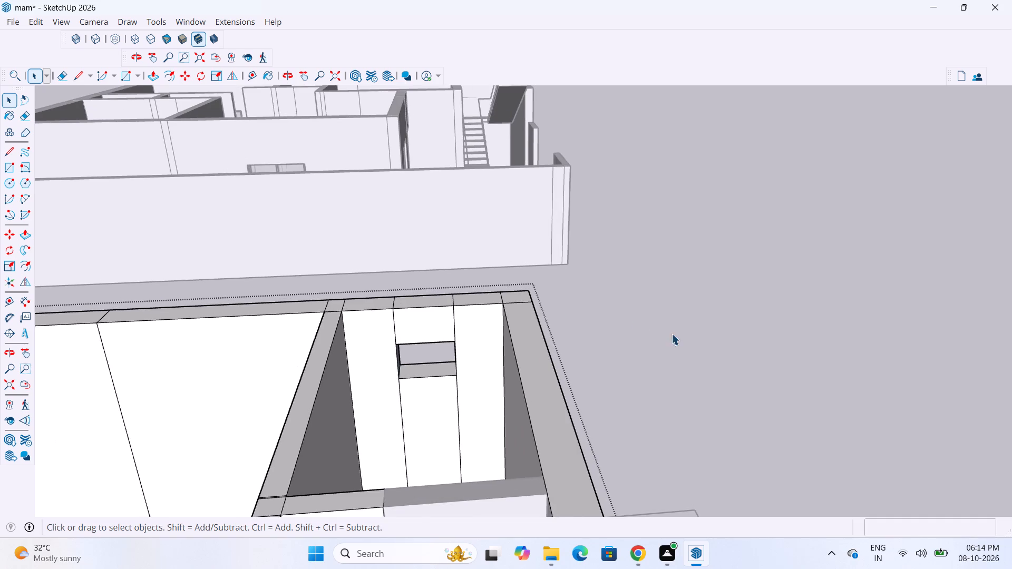
scroll(674, 335, "down", 7)
left_click(714, 328)
Compare the exterior wall openings with the finished house model, especially around the second kitchen.
scroll(756, 346, "down", 5)
middle_click_drag(749, 353, 710, 379)
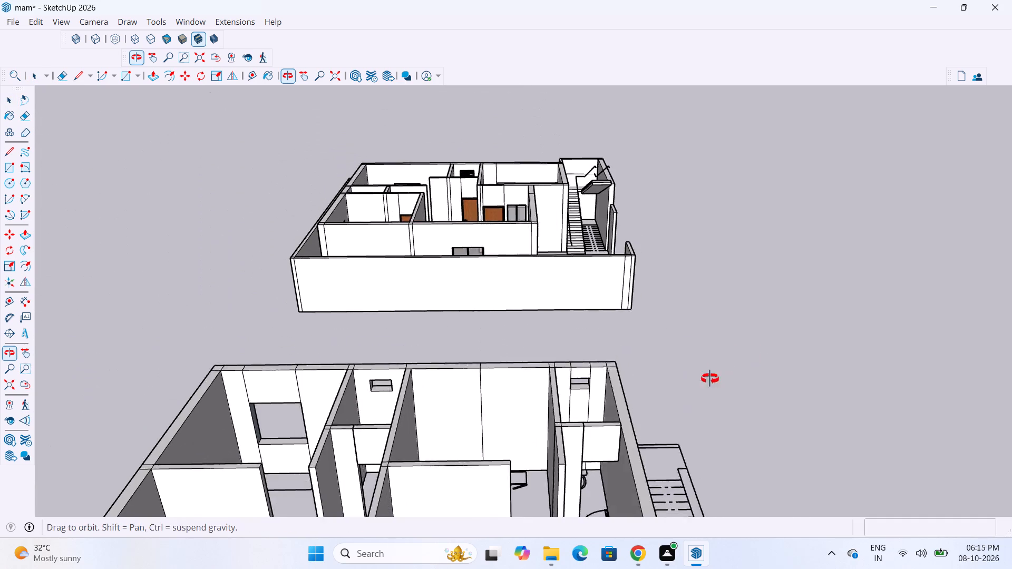
middle_click_drag(710, 379, 709, 379)
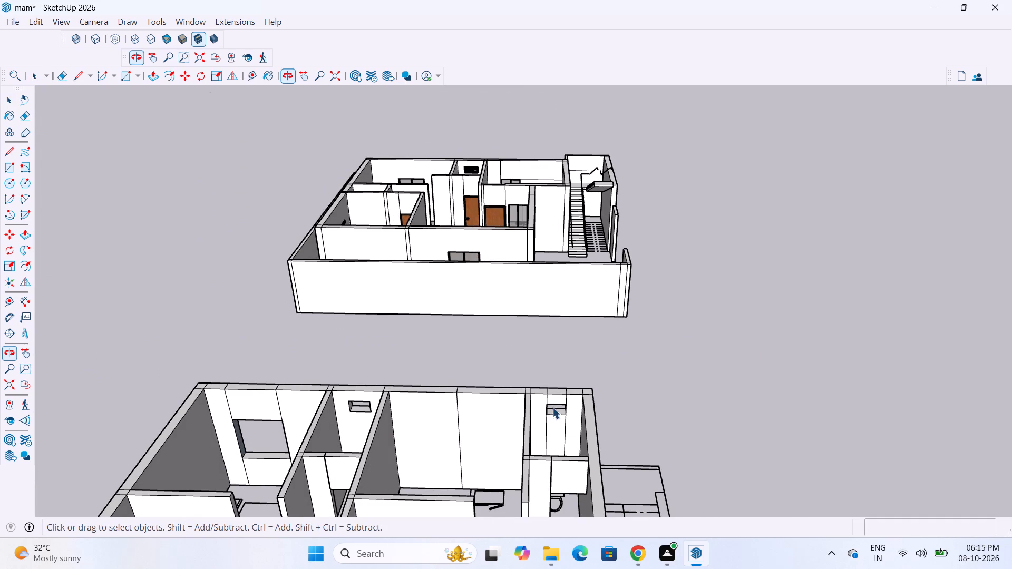
scroll(364, 422, "down", 4)
scroll(357, 434, "up", 3)
scroll(519, 377, "down", 4)
middle_click_drag(463, 436, 493, 490)
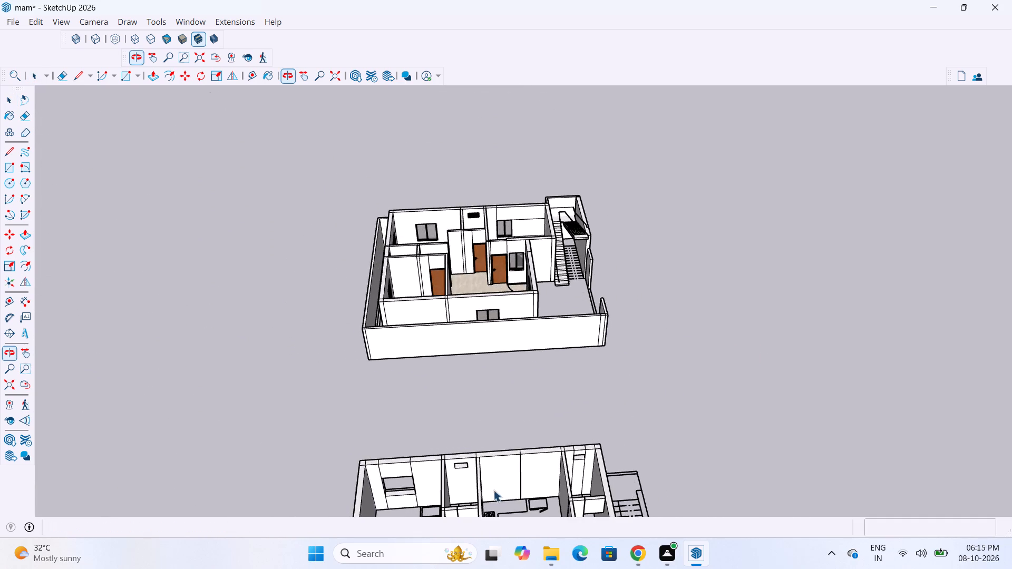
scroll(511, 509, "up", 7)
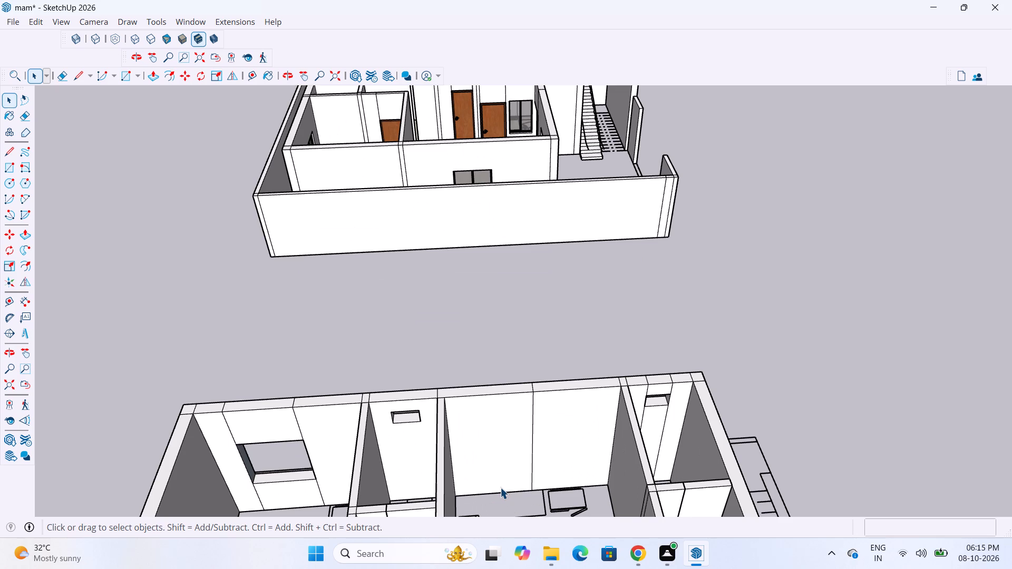
scroll(455, 443, "down", 5)
middle_click_drag(499, 447, 432, 506)
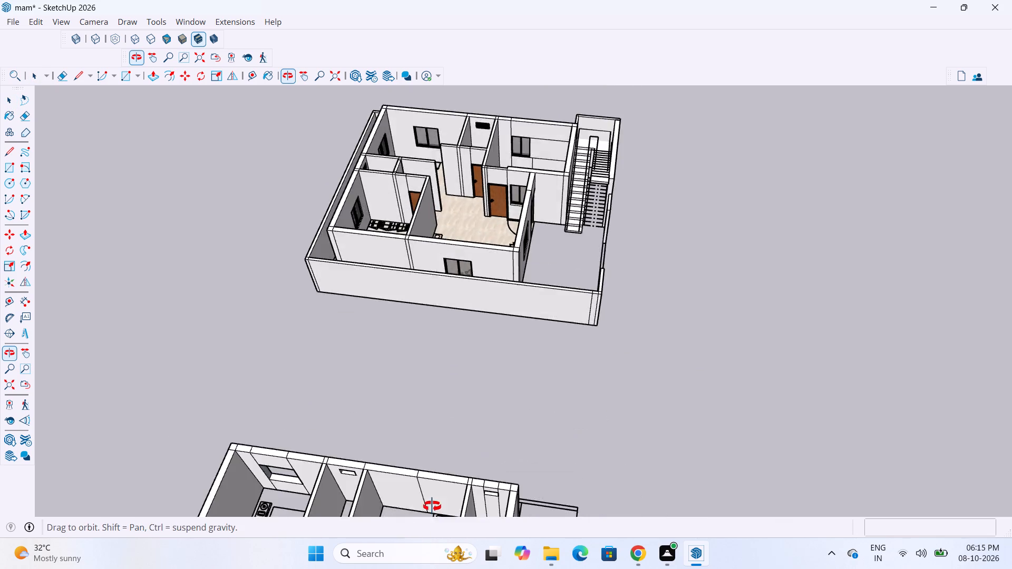
middle_click_drag(432, 506, 468, 431)
scroll(426, 457, "up", 12)
scroll(449, 406, "down", 6)
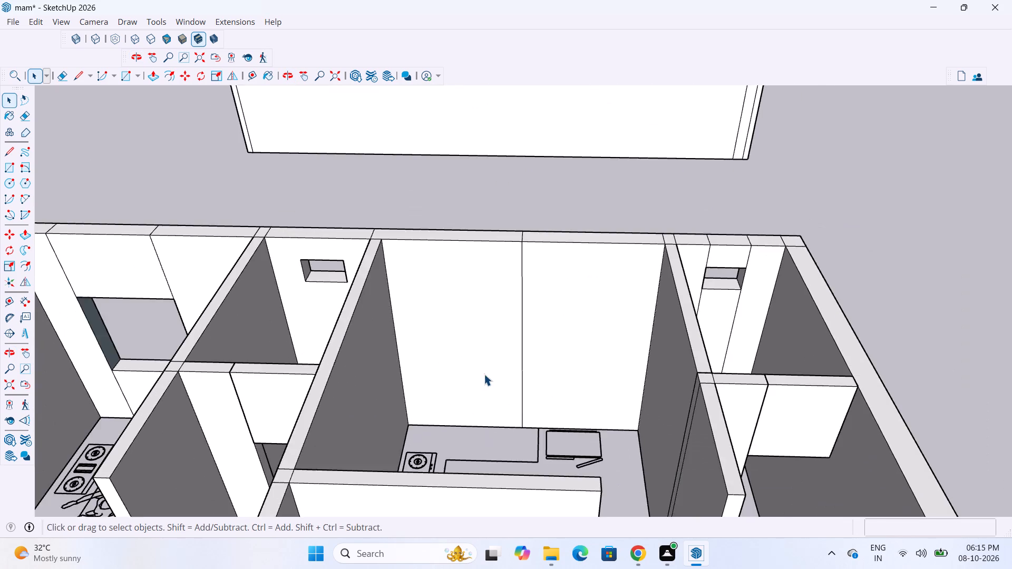
scroll(484, 374, "down", 10)
middle_click_drag(520, 355, 527, 395)
scroll(509, 408, "up", 3)
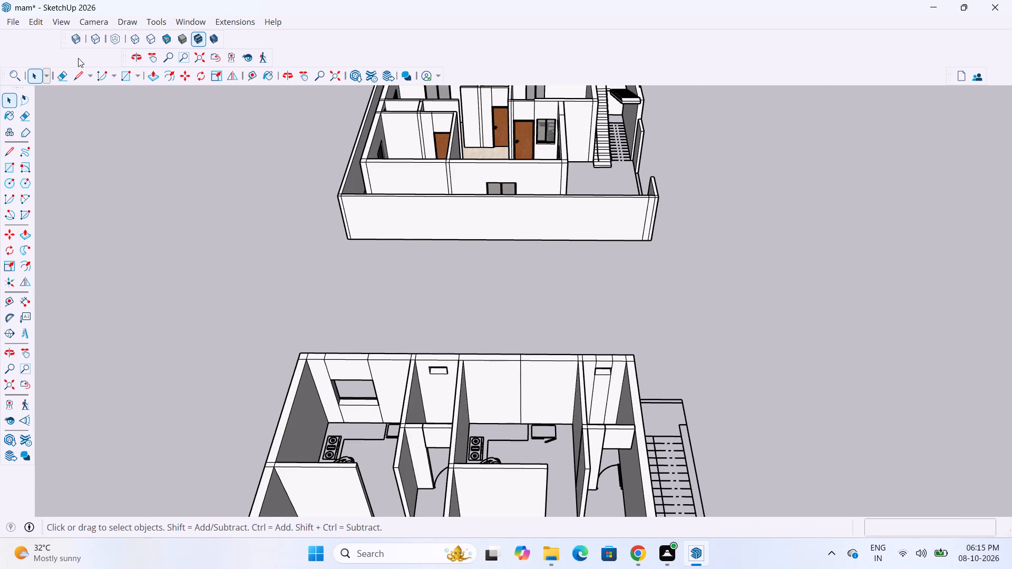
Turn on the back edges display so hidden plan lines show through the walls.
left_click(93, 39)
Measure the distance from the second kitchen's partition wall corner to the near end of its window symbol on the plan.
scroll(447, 395, "up", 11)
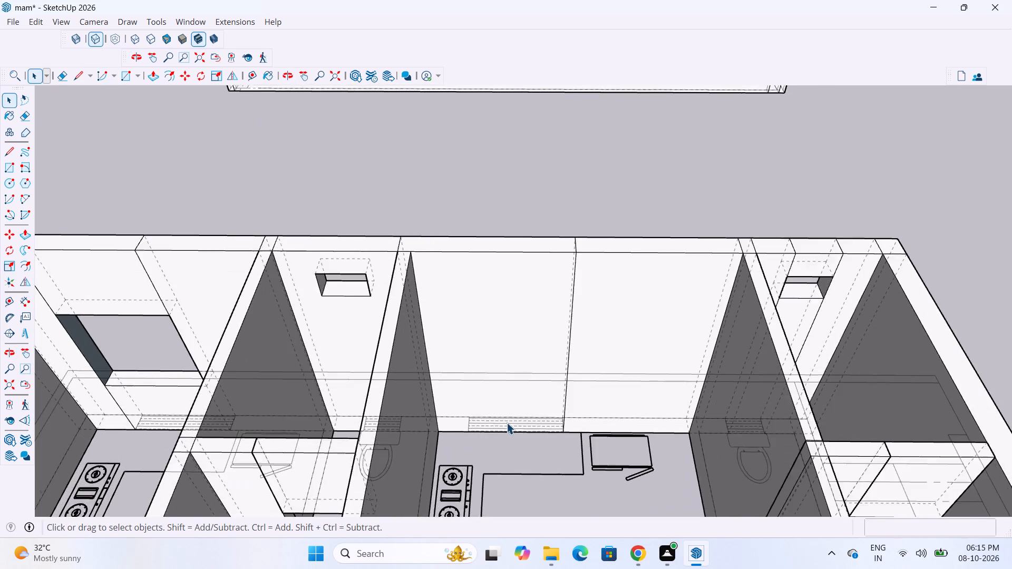
scroll(507, 423, "up", 2)
scroll(395, 408, "down", 4)
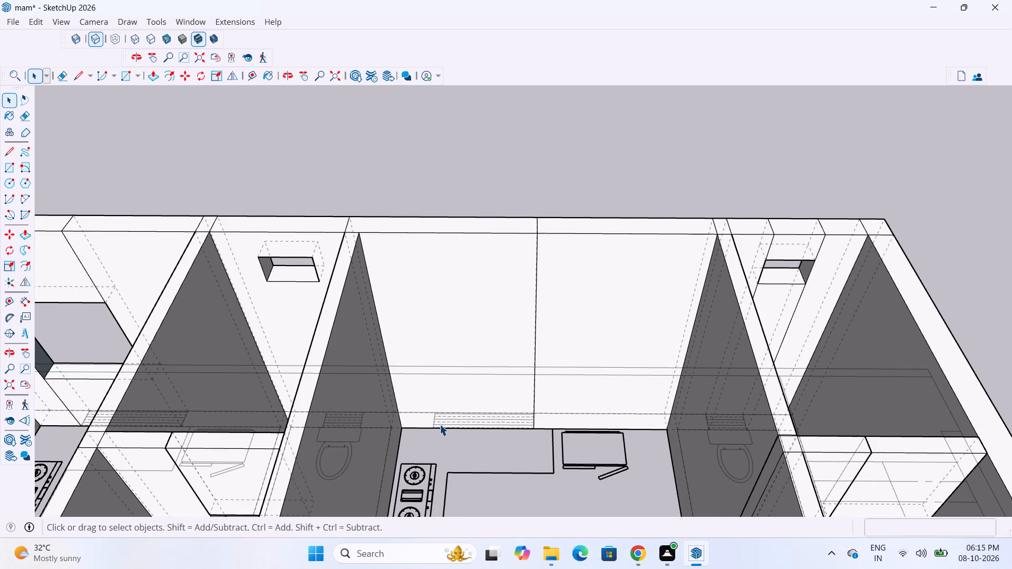
scroll(439, 423, "up", 3)
key("t")
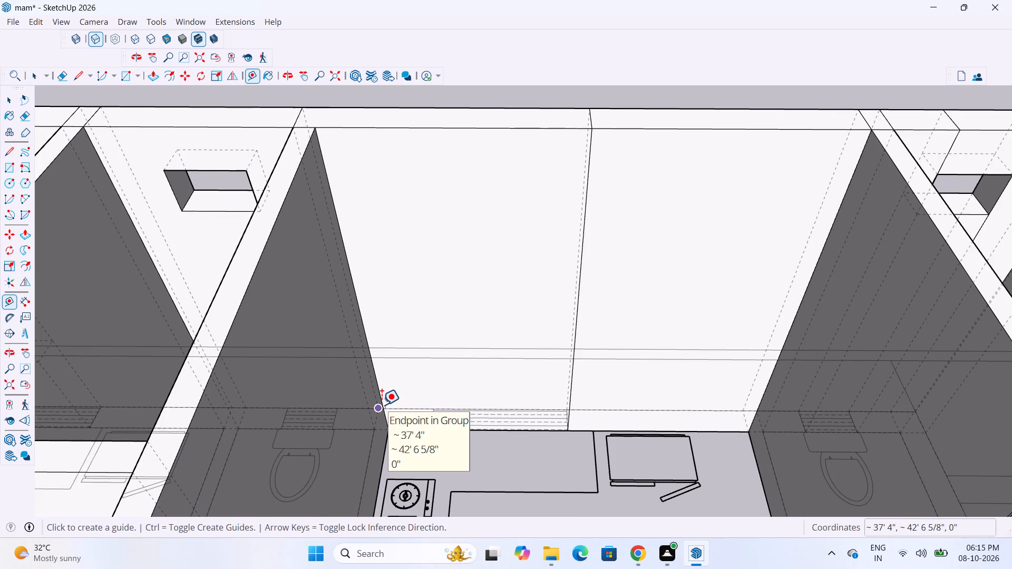
left_click(383, 404)
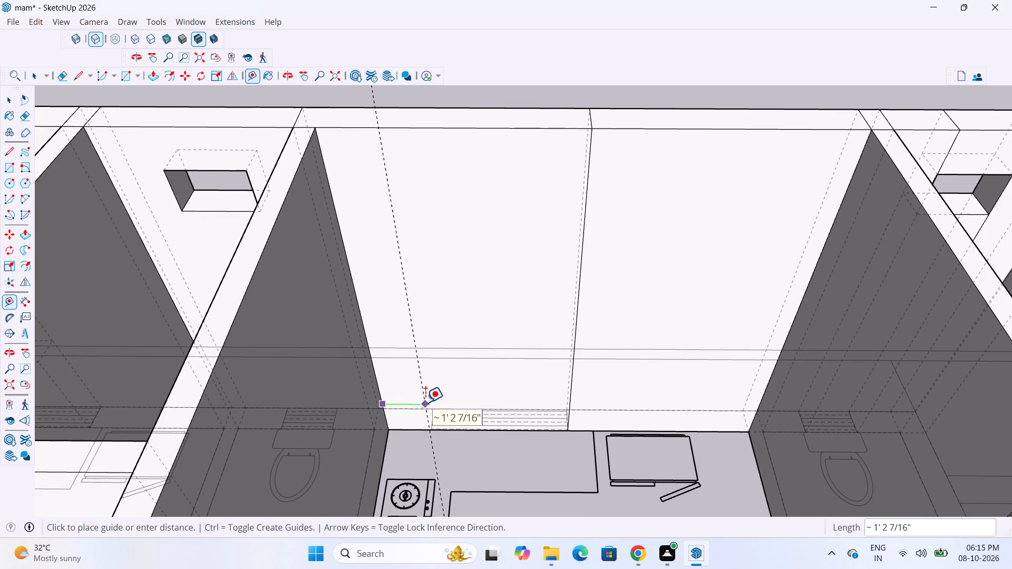
middle_click_drag(429, 403, 673, 379)
scroll(265, 368, "down", 4)
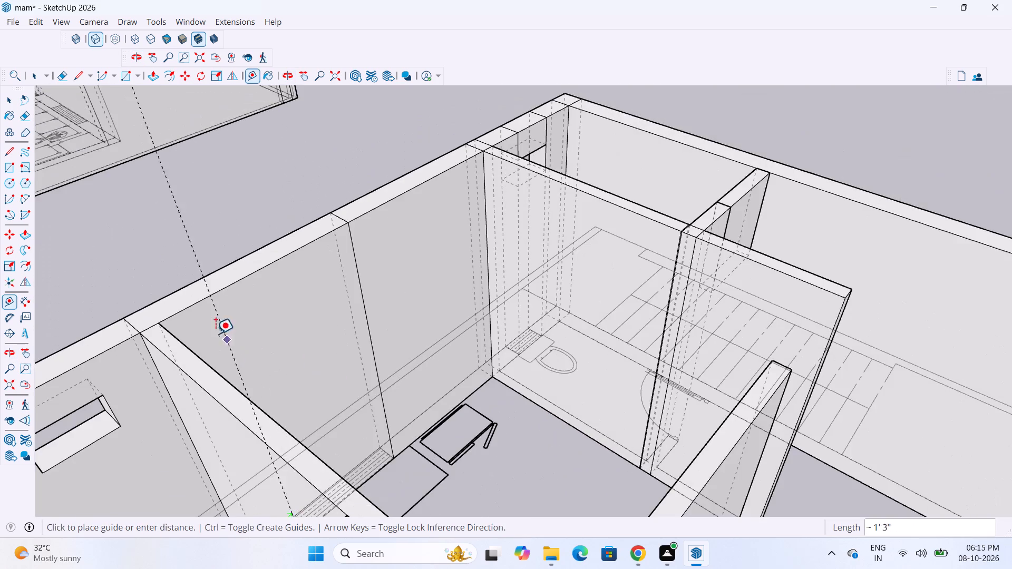
scroll(210, 322, "up", 3)
middle_click_drag(287, 335, 190, 385)
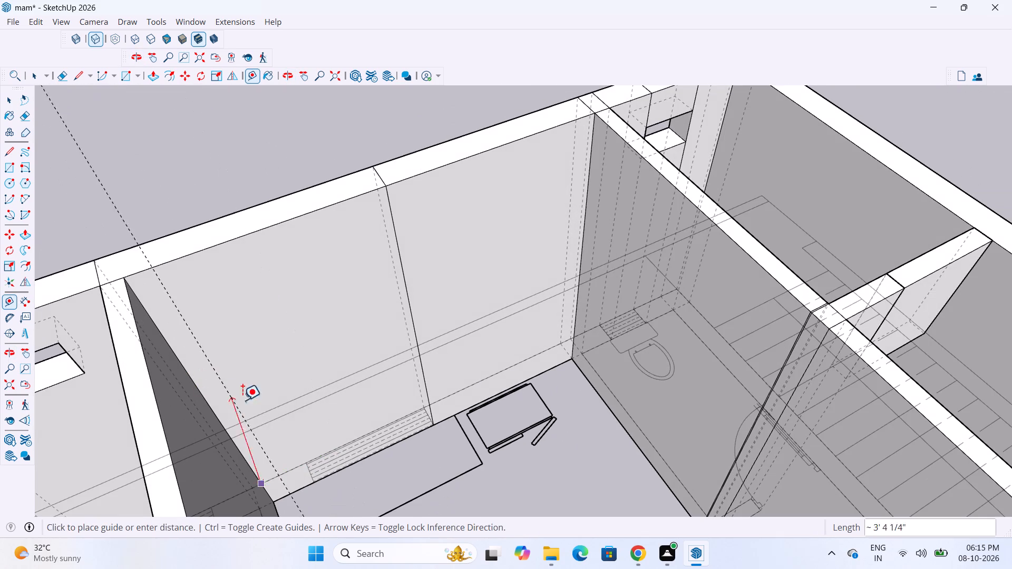
middle_click_drag(287, 419, 401, 391)
scroll(306, 396, "down", 3)
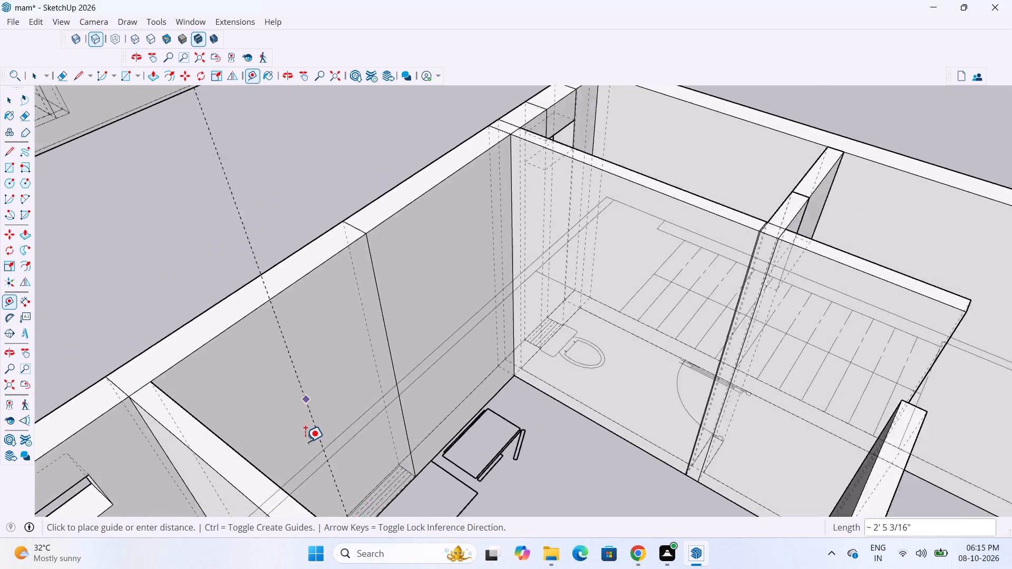
scroll(305, 442, "down", 1)
middle_click_drag(396, 459, 189, 477)
scroll(453, 393, "down", 9)
scroll(340, 392, "up", 2)
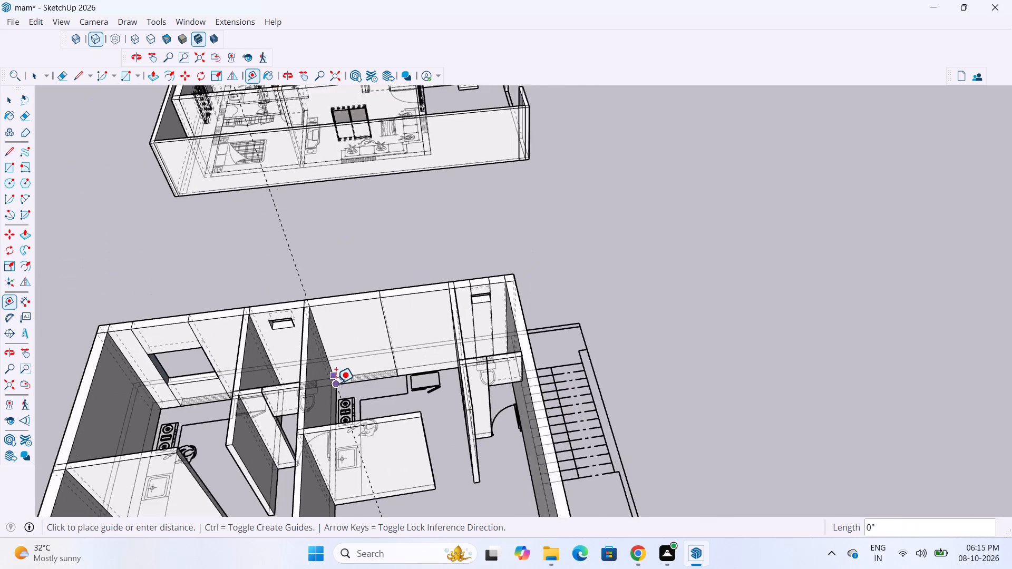
scroll(336, 384, "up", 13)
scroll(362, 379, "up", 11)
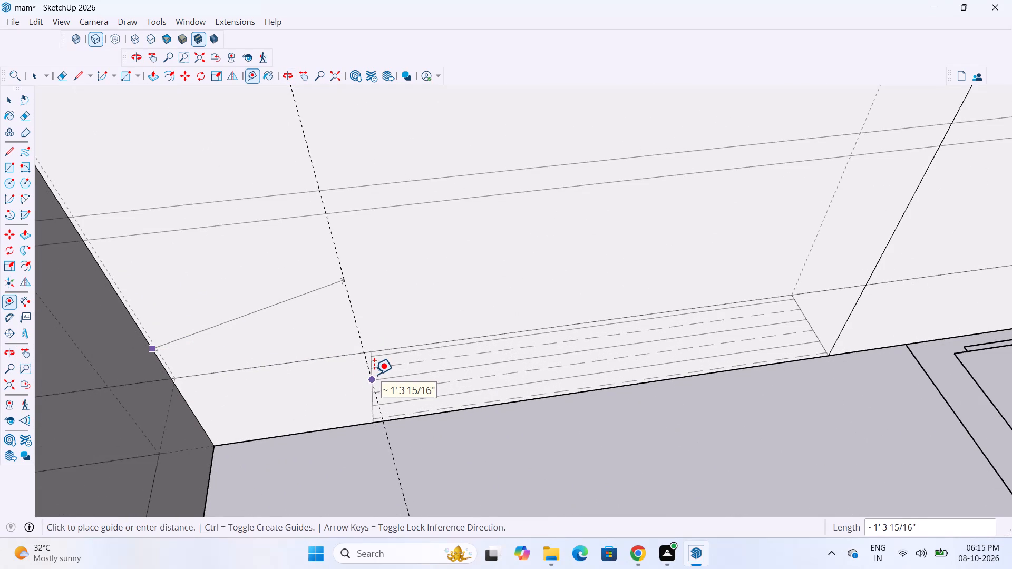
scroll(381, 379, "down", 15)
scroll(423, 431, "down", 9)
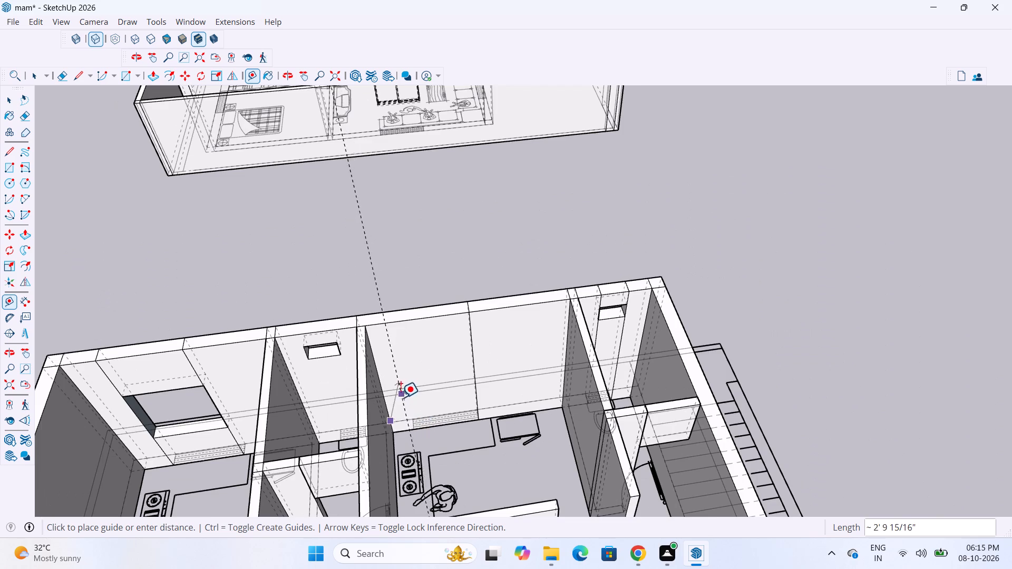
scroll(397, 403, "up", 2)
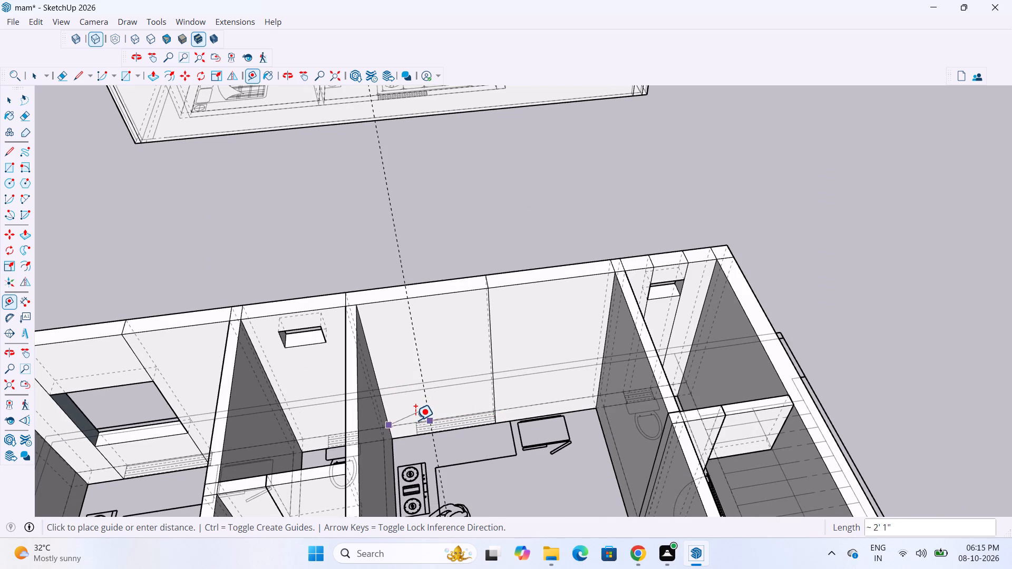
scroll(412, 421, "up", 5)
scroll(414, 423, "down", 9)
scroll(416, 421, "up", 4)
scroll(427, 434, "down", 4)
key("space")
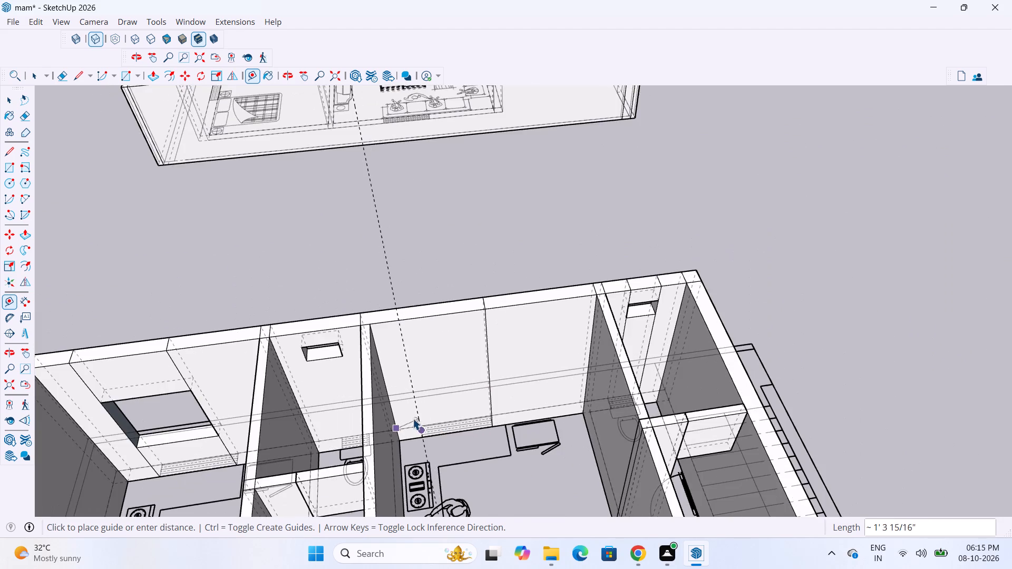
Turn off the back edges display.
middle_click_drag(429, 415, 470, 400)
scroll(410, 356, "up", 1)
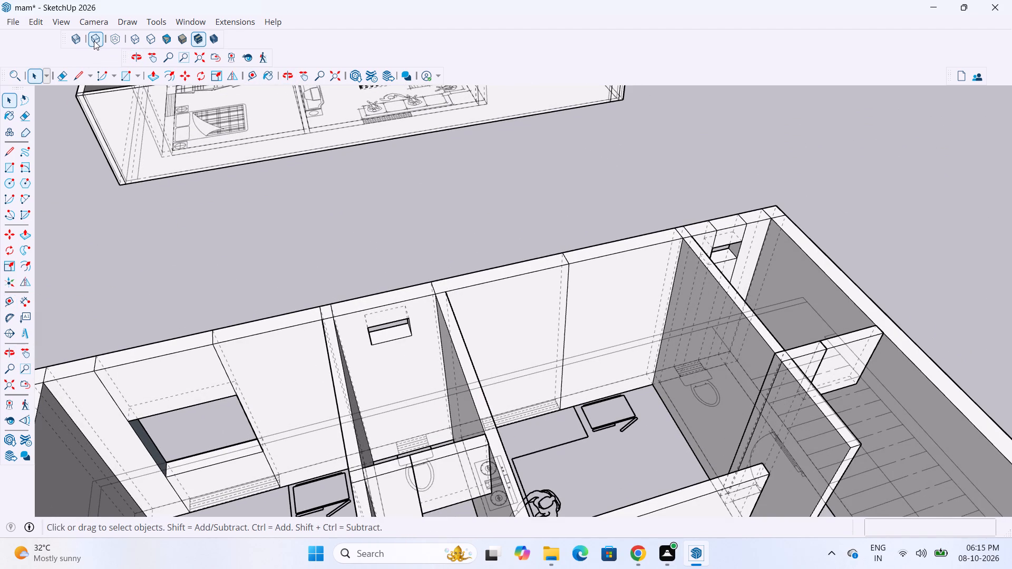
left_click(94, 41)
Inside the wall group, place a vertical guide on the second kitchen's exterior wall, 1'16" from the partition shared with the first toilet.
scroll(387, 316, "up", 3)
middle_click_drag(423, 415, 362, 424)
scroll(386, 367, "down", 3)
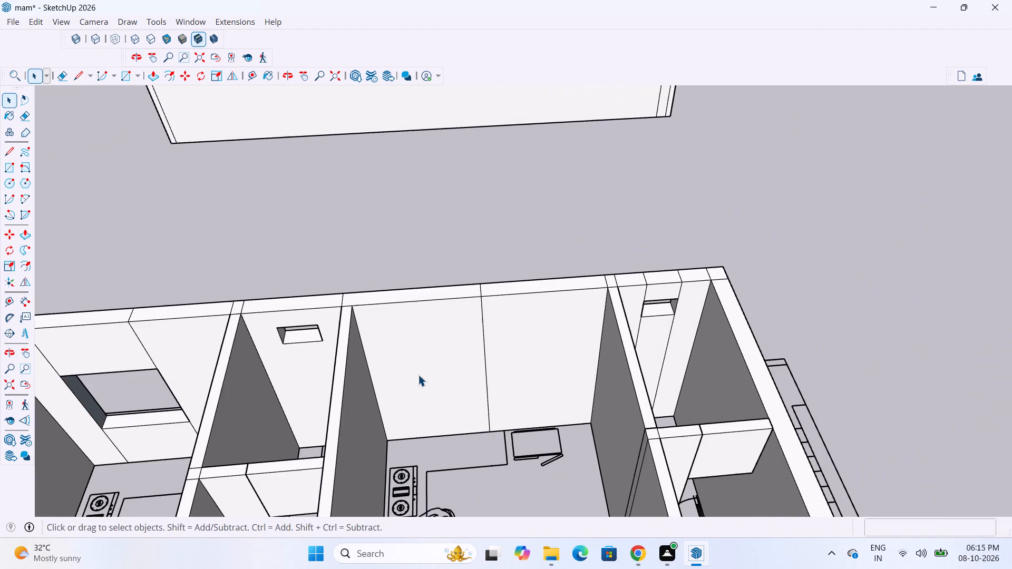
scroll(418, 375, "down", 1)
scroll(420, 431, "up", 3)
scroll(385, 382, "down", 5)
middle_click_drag(404, 416, 362, 418)
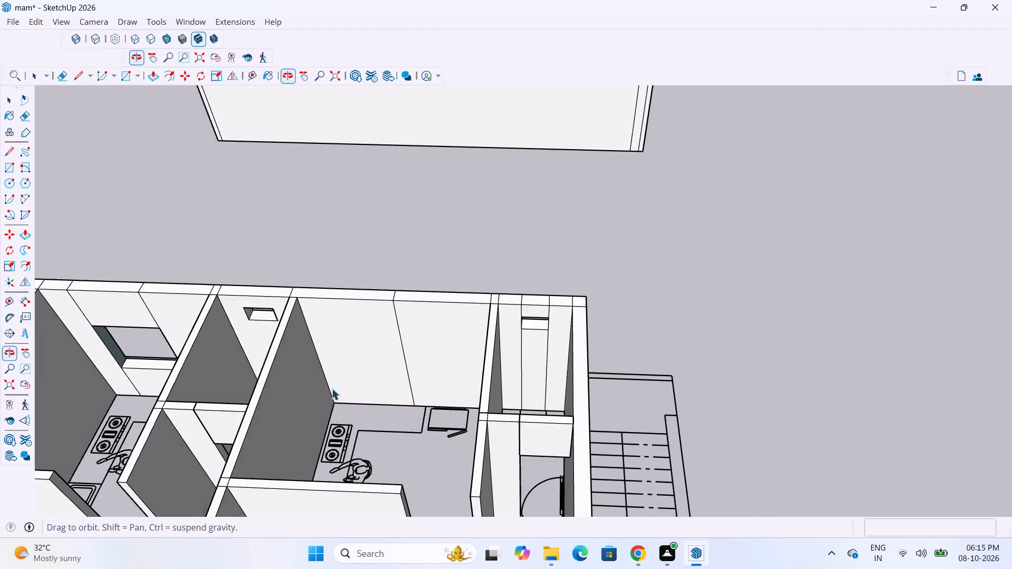
scroll(332, 388, "up", 6)
double_click(362, 366)
key("t")
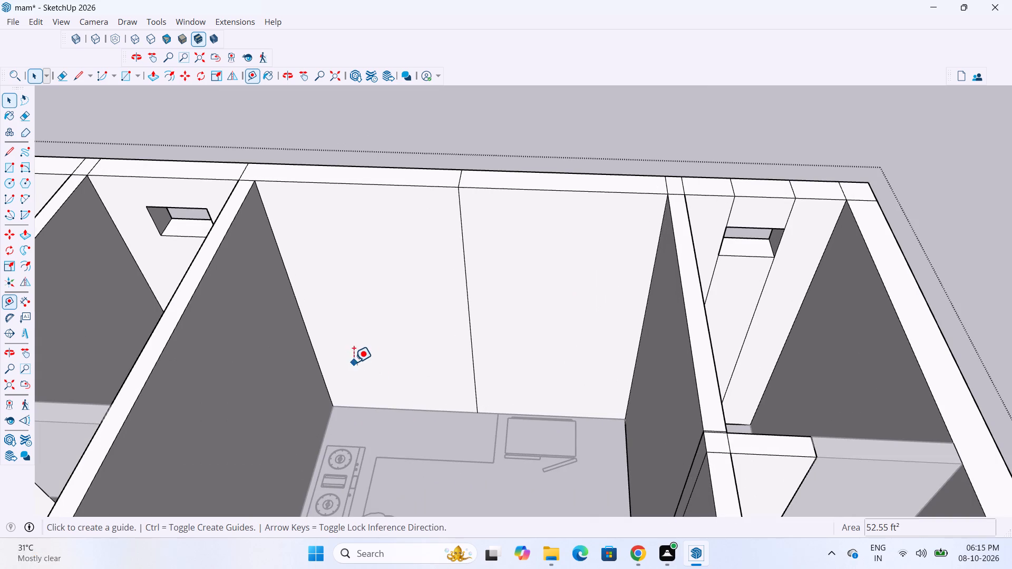
left_click(313, 345)
middle_click_drag(364, 342, 475, 325)
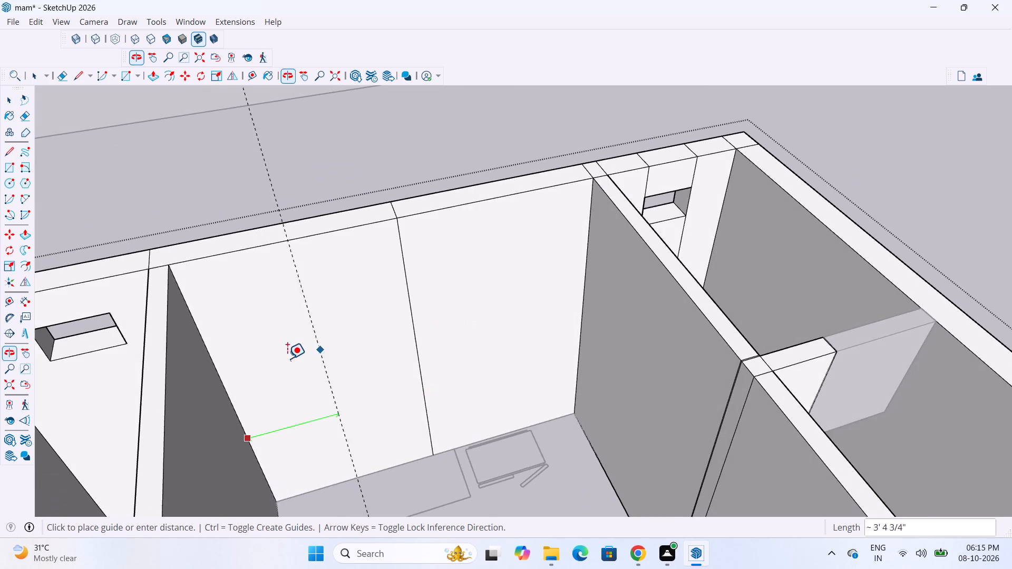
scroll(278, 369, "down", 8)
middle_click_drag(263, 408, 314, 398)
scroll(358, 393, "up", 3)
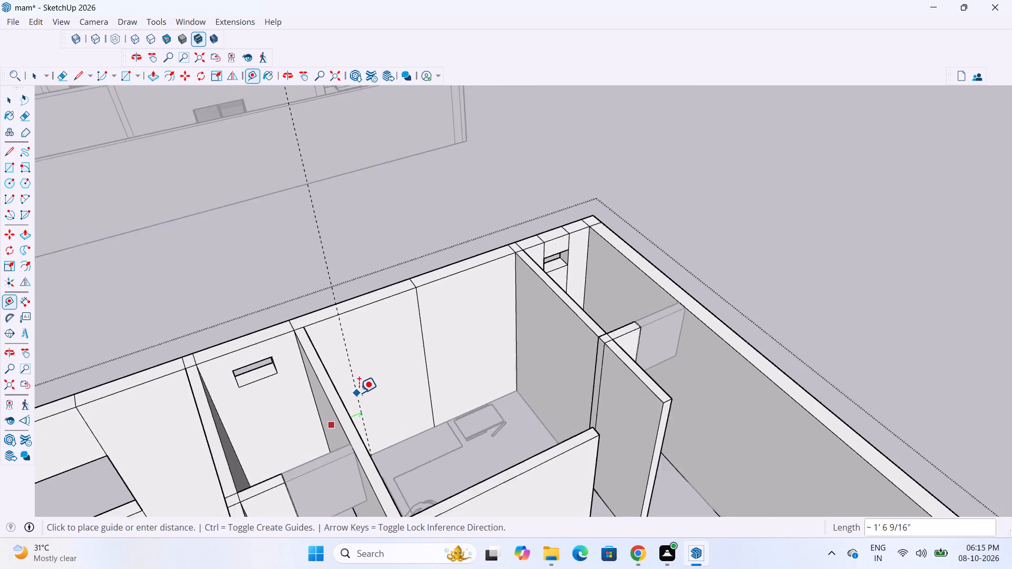
middle_click_drag(361, 393, 330, 397)
type("1'16")
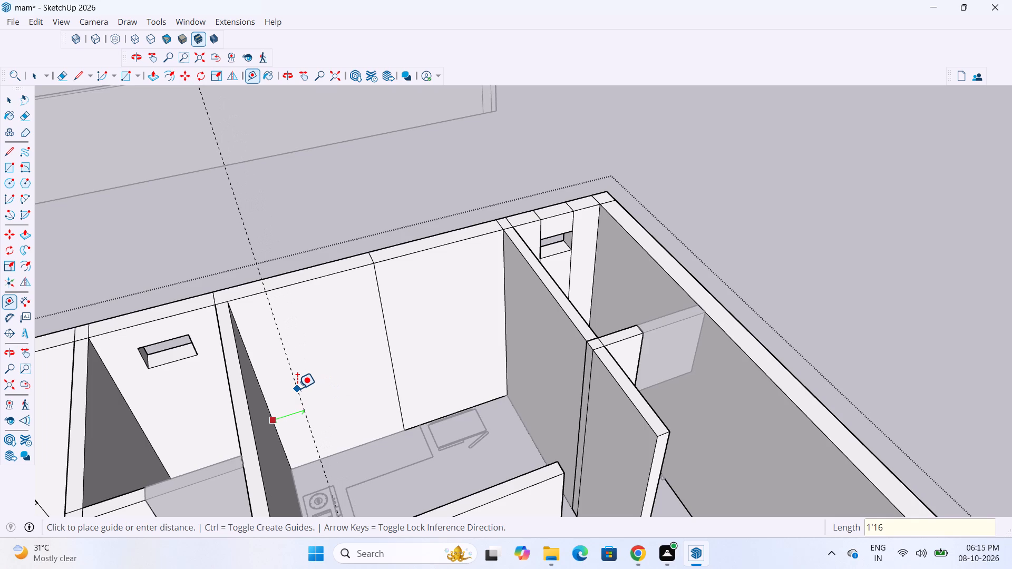
key("shift+quotedbl")
key("Return")
Leave the wall group and measure the width of the first kitchen's window opening.
scroll(362, 411, "down", 5)
scroll(479, 460, "down", 3)
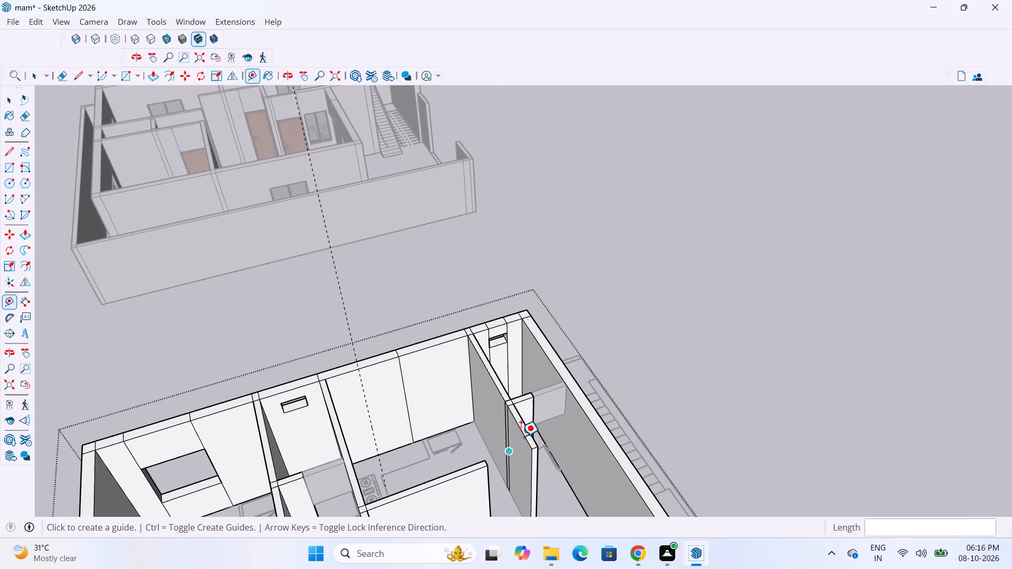
middle_click_drag(520, 418, 447, 426)
scroll(608, 361, "down", 8)
key("space")
left_click(586, 305)
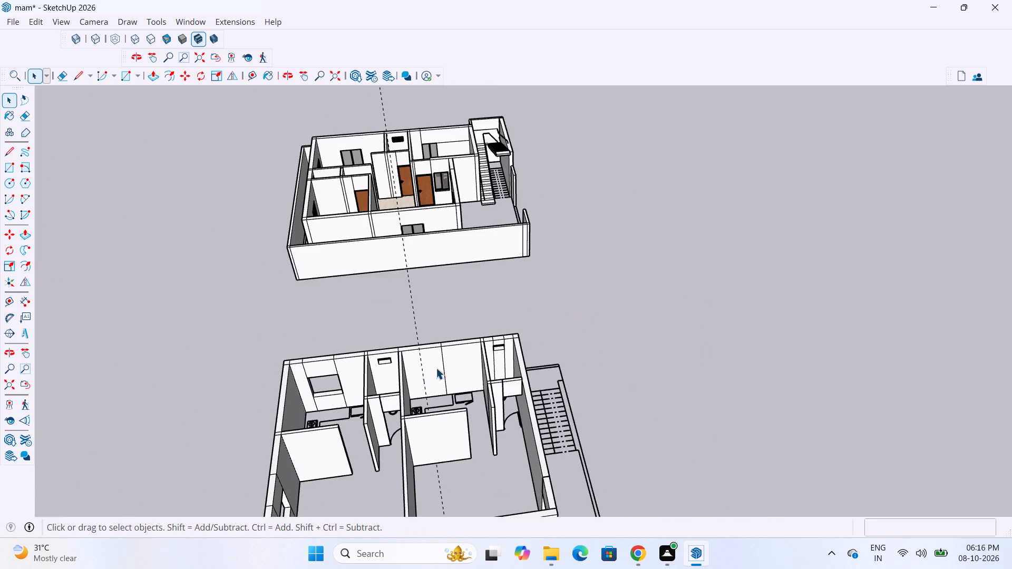
scroll(317, 398, "up", 15)
key("t")
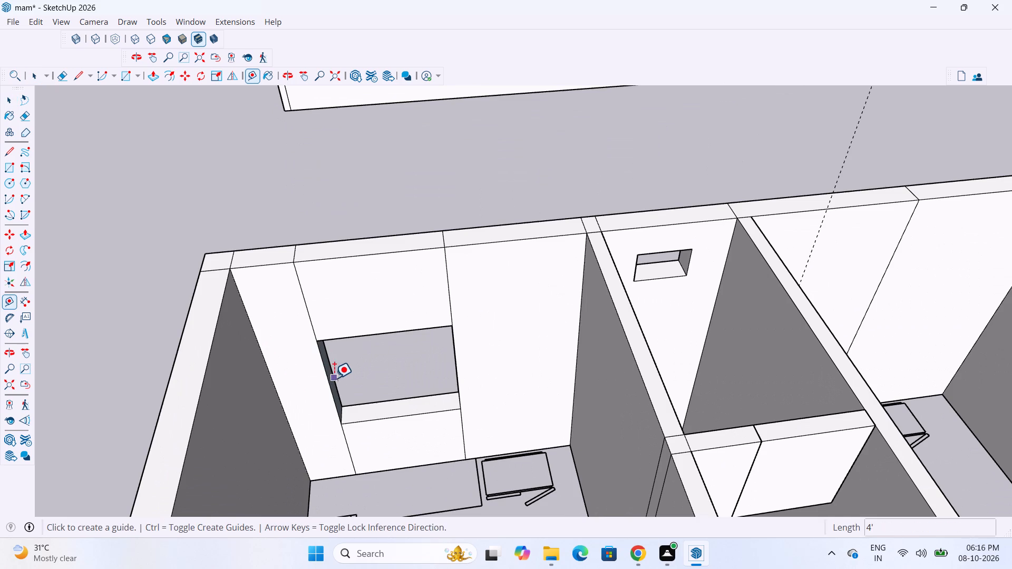
left_click(326, 379)
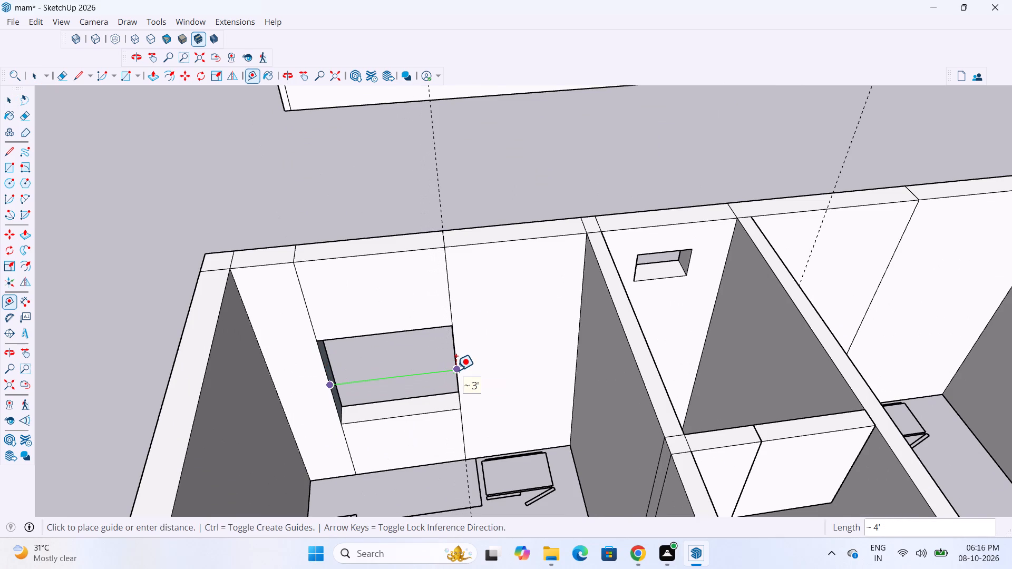
key("space")
Reopen the wall group and place a second vertical guide 4' from the first one on the second kitchen's exterior wall.
scroll(402, 388, "down", 8)
scroll(605, 382, "up", 2)
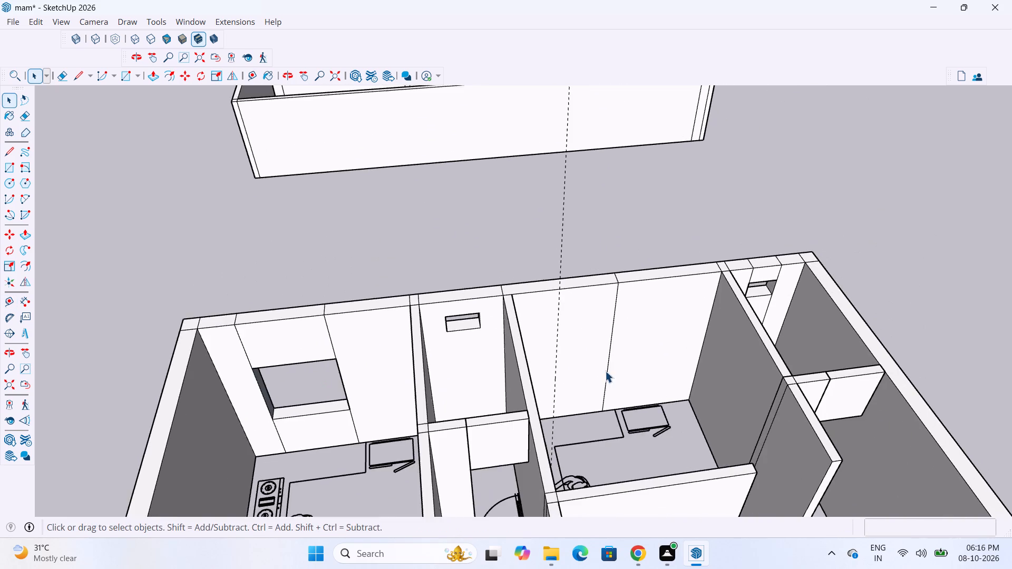
middle_click_drag(579, 360, 483, 336)
scroll(483, 357, "down", 5)
middle_click_drag(456, 325, 533, 341)
scroll(538, 340, "up", 2)
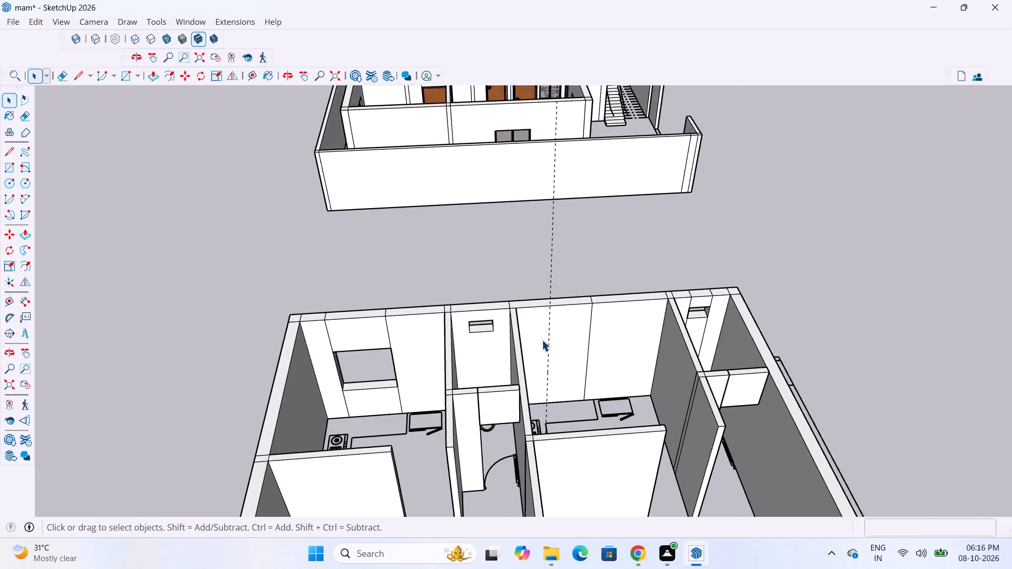
scroll(542, 340, "up", 3)
double_click(553, 351)
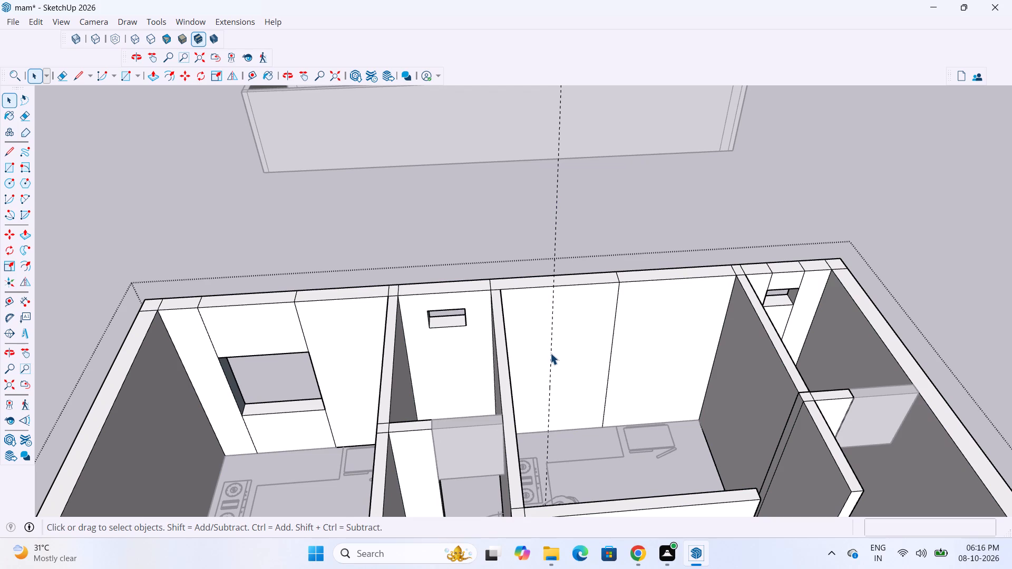
key("t")
left_click(554, 346)
scroll(584, 333, "up", 3)
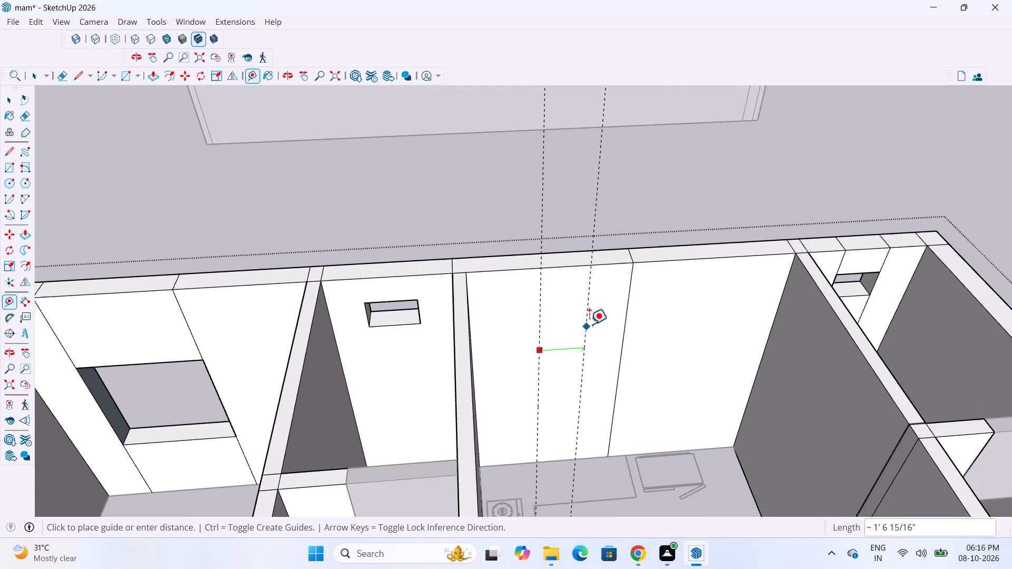
type("4'")
key("Return")
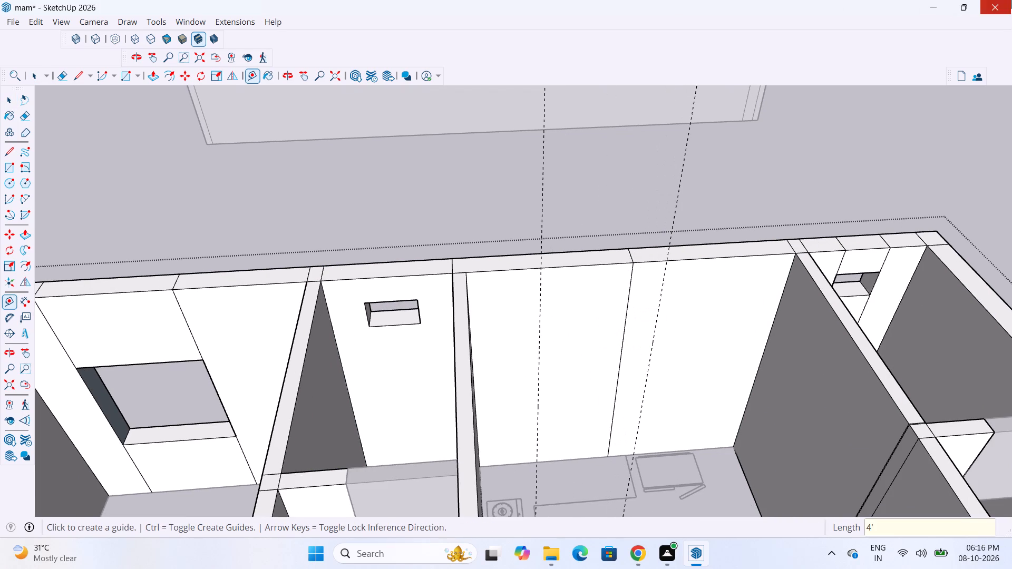
Place a horizontal sill guide 3' above the floor edge of the second kitchen's exterior wall.
scroll(581, 329, "up", 3)
middle_click_drag(526, 302, 674, 373)
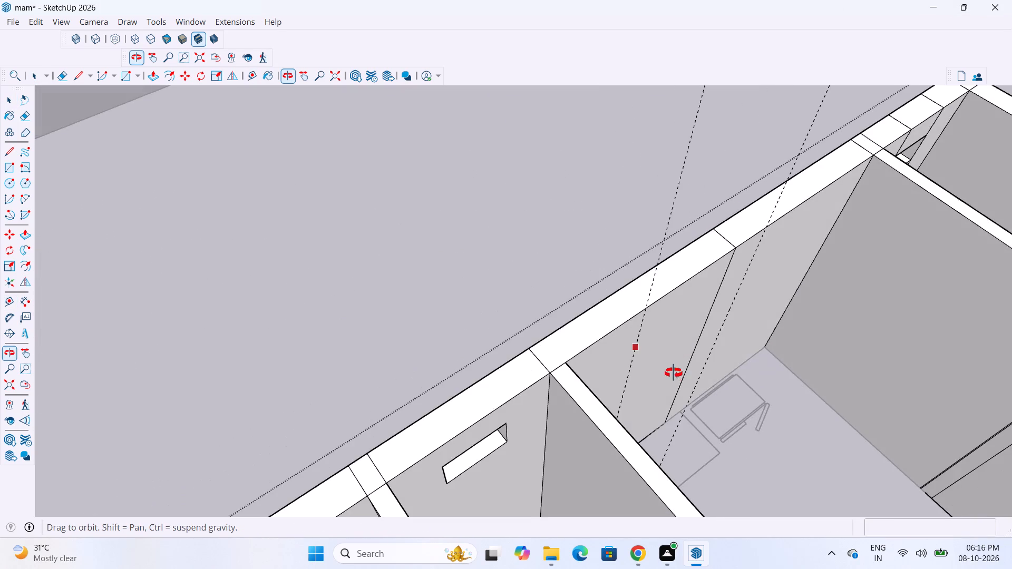
middle_click_drag(674, 373, 498, 313)
scroll(404, 417, "down", 3)
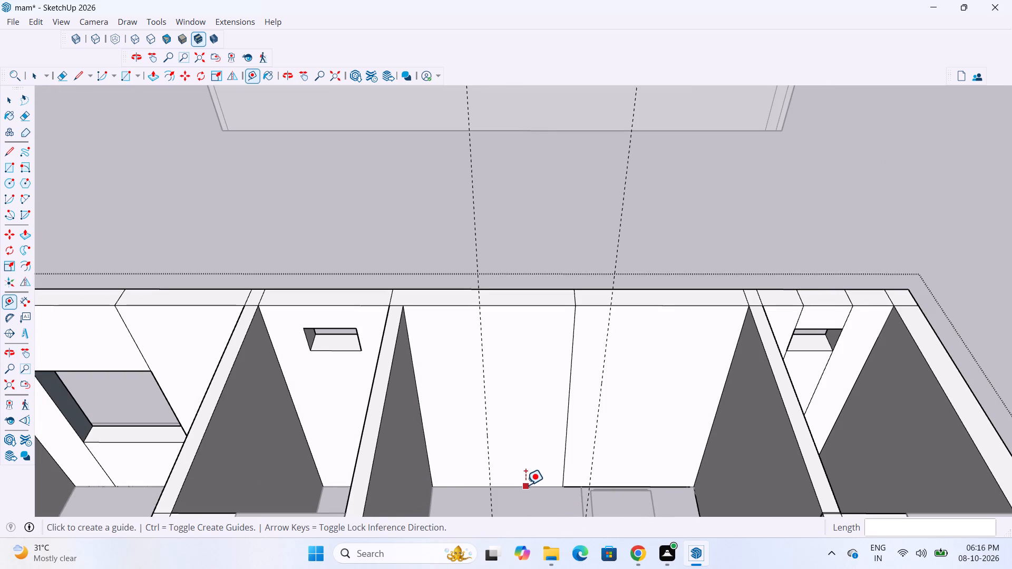
left_click(526, 485)
type("3'")
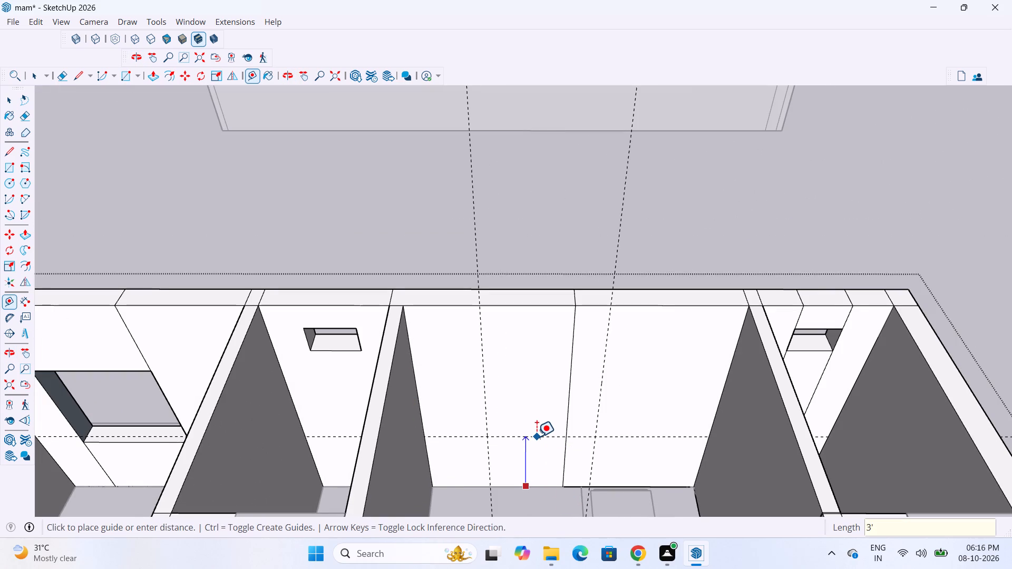
key("Return")
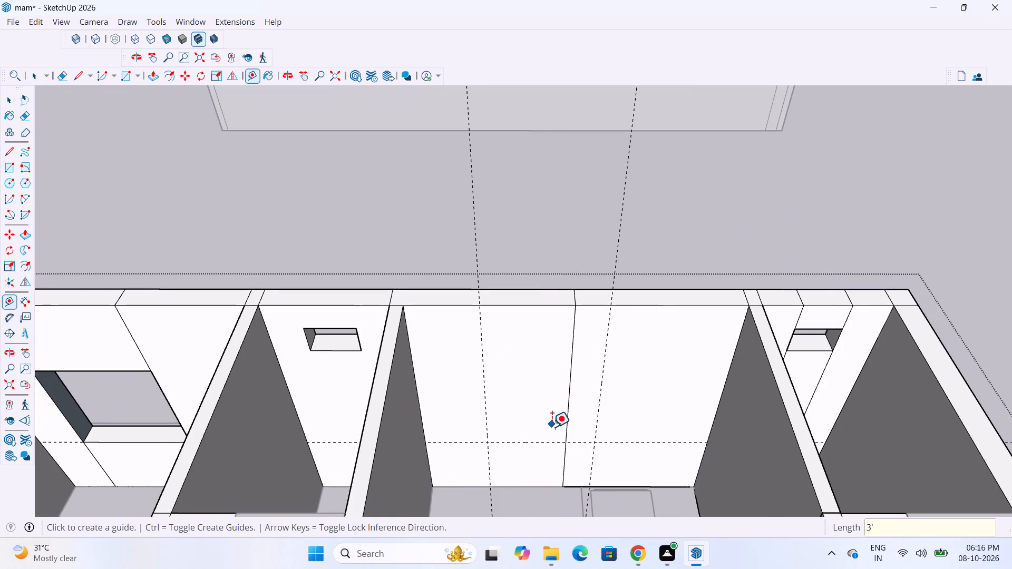
Place a horizontal guide 4' above the sill guide on the second kitchen's exterior wall.
left_click(553, 439)
type("41'")
key("BackSpace")
key("BackSpace")
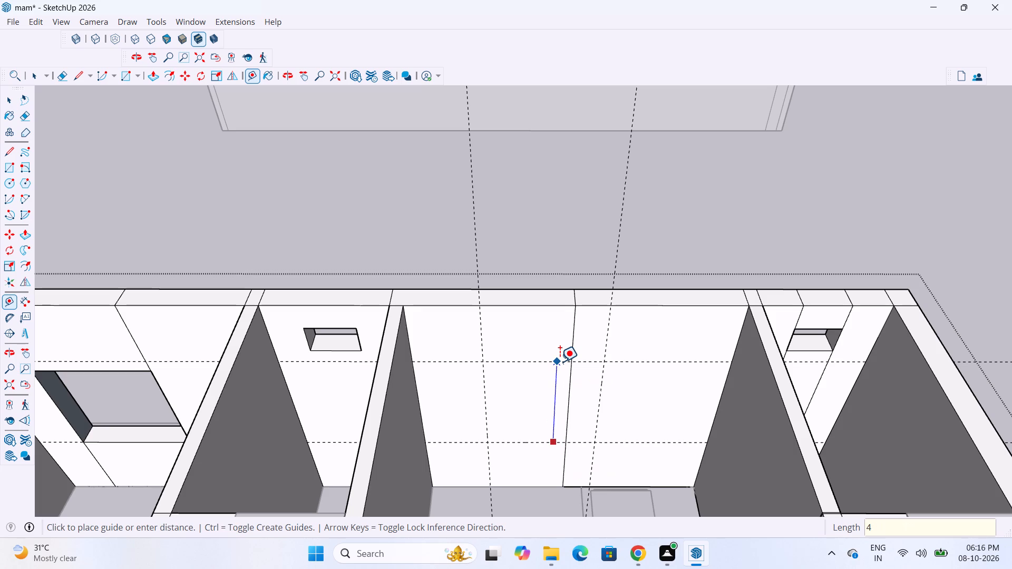
key("apostrophe")
key("Return")
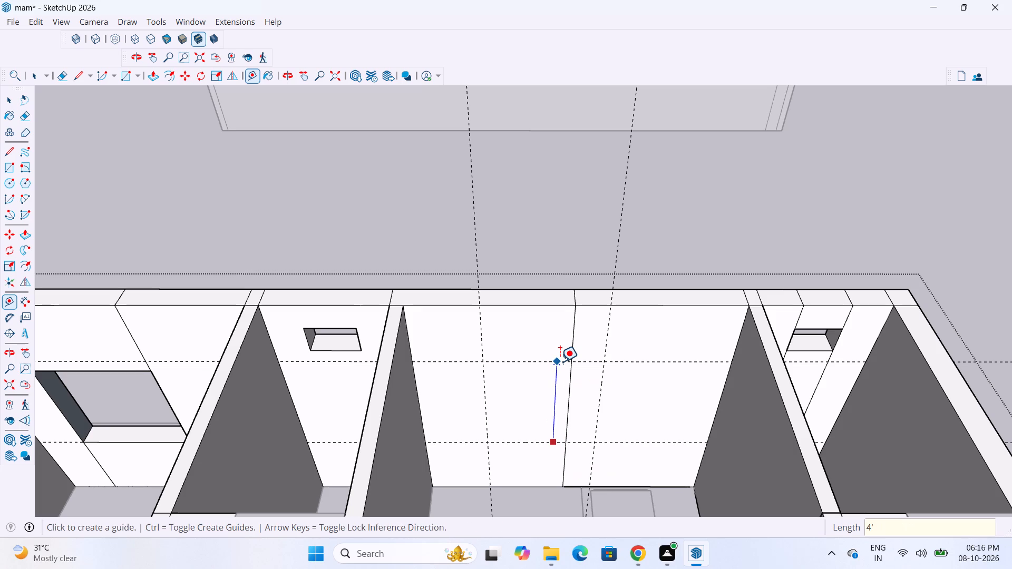
Draw a rectangle about 4' by 4' between the guide intersections on the second kitchen's exterior wall.
scroll(553, 379, "down", 3)
scroll(538, 406, "up", 7)
scroll(459, 407, "up", 3)
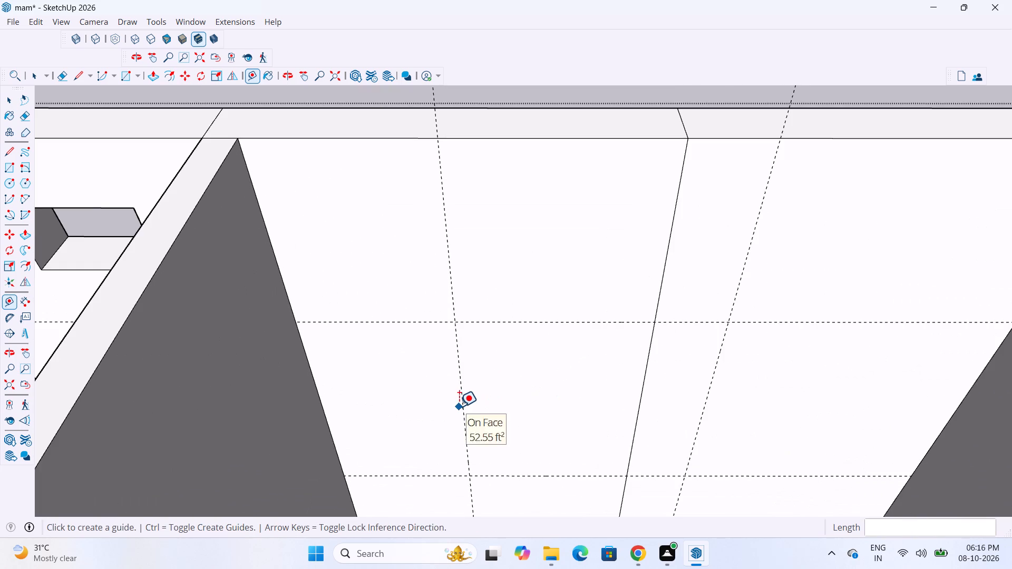
key("r")
left_click(472, 477)
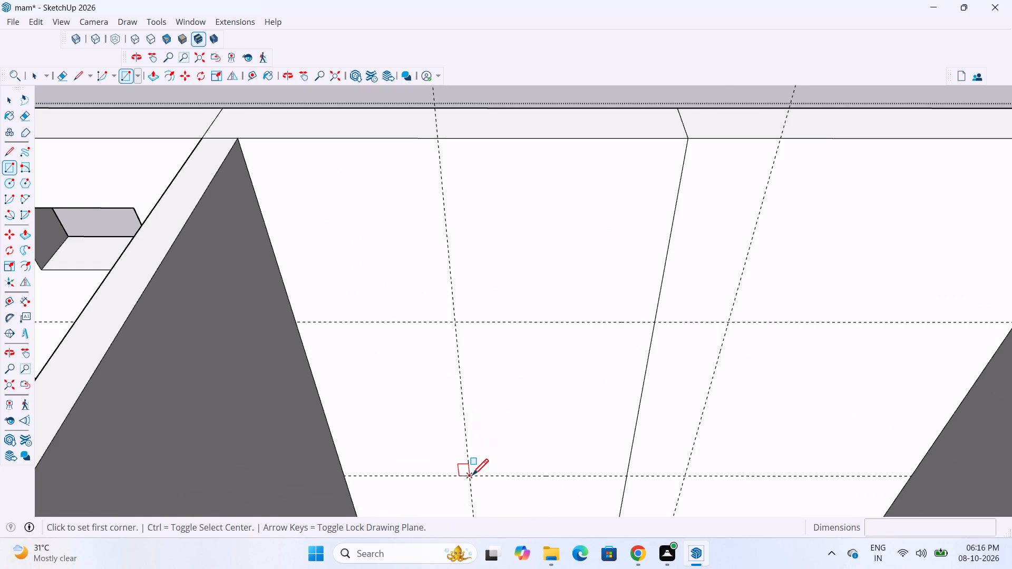
left_click(729, 326)
Delete the three segments of the vertical seam line crossing the window rectangle and the wall face above and below it.
middle_click_drag(465, 376, 476, 384)
key("p")
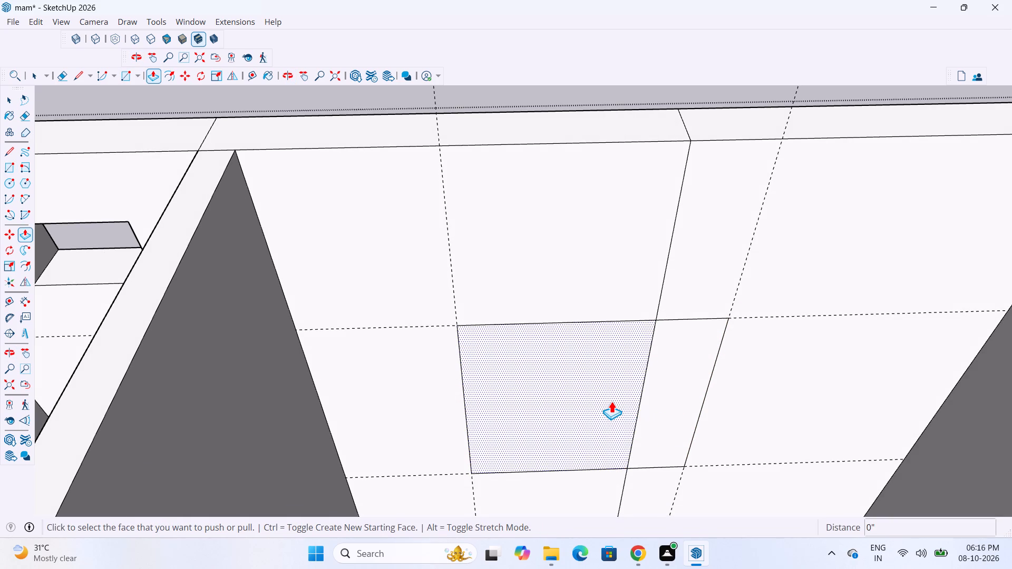
key("space")
left_click(643, 388)
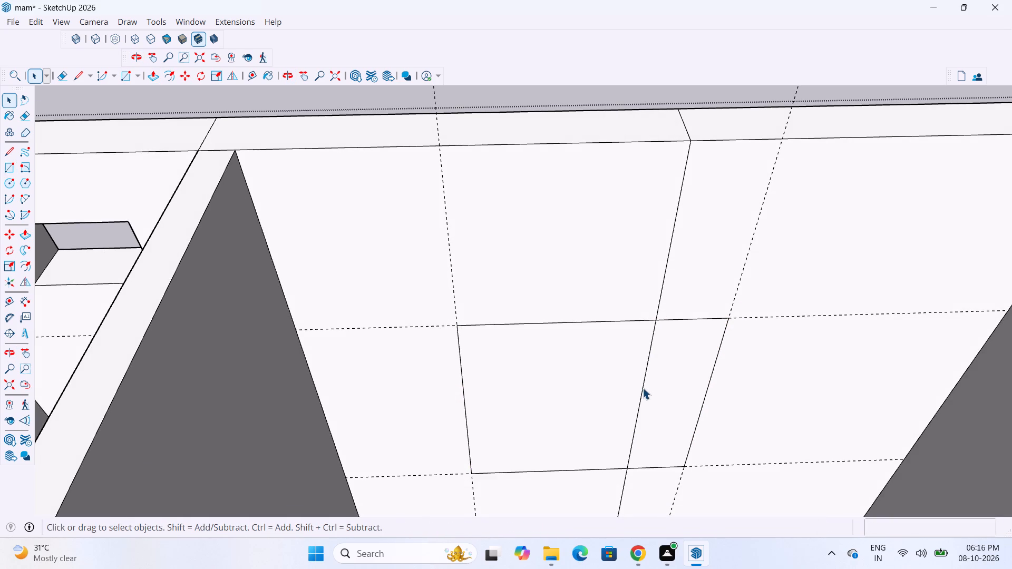
key("Delete")
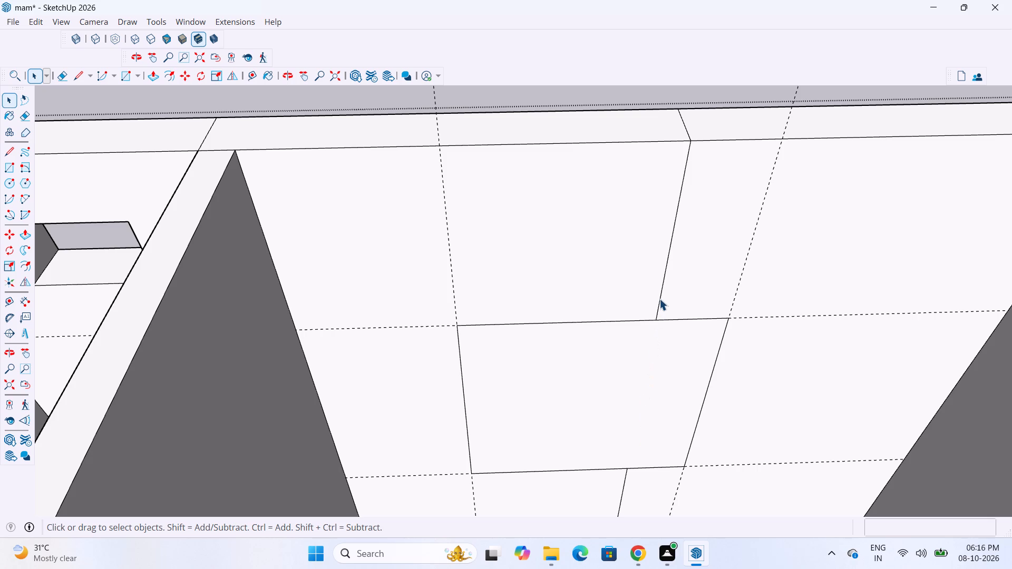
left_click(659, 299)
key("Delete")
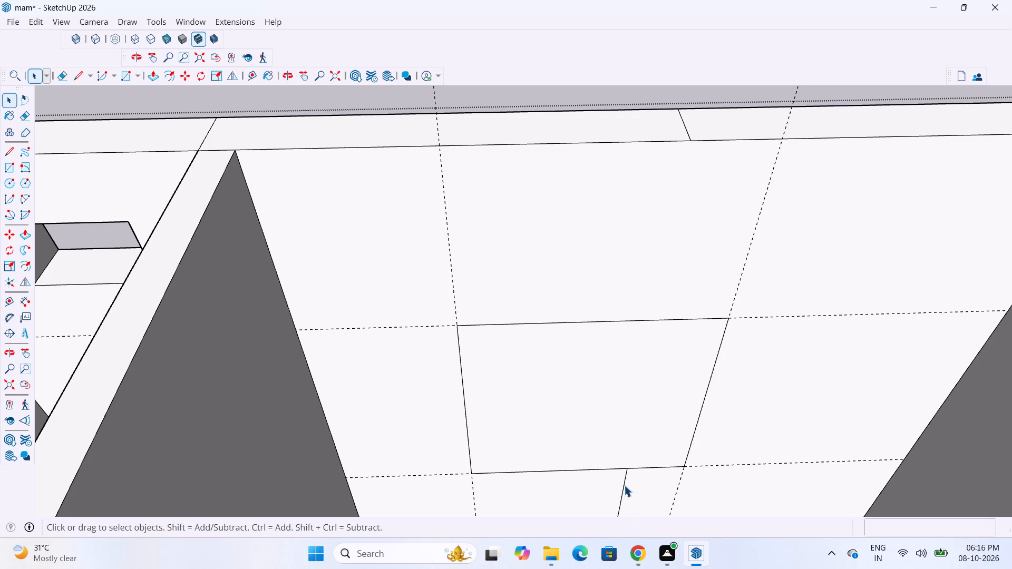
left_click(622, 485)
key("Delete")
Push the second kitchen's window rectangle about 9" through to the wall's outer edge.
left_click(606, 439)
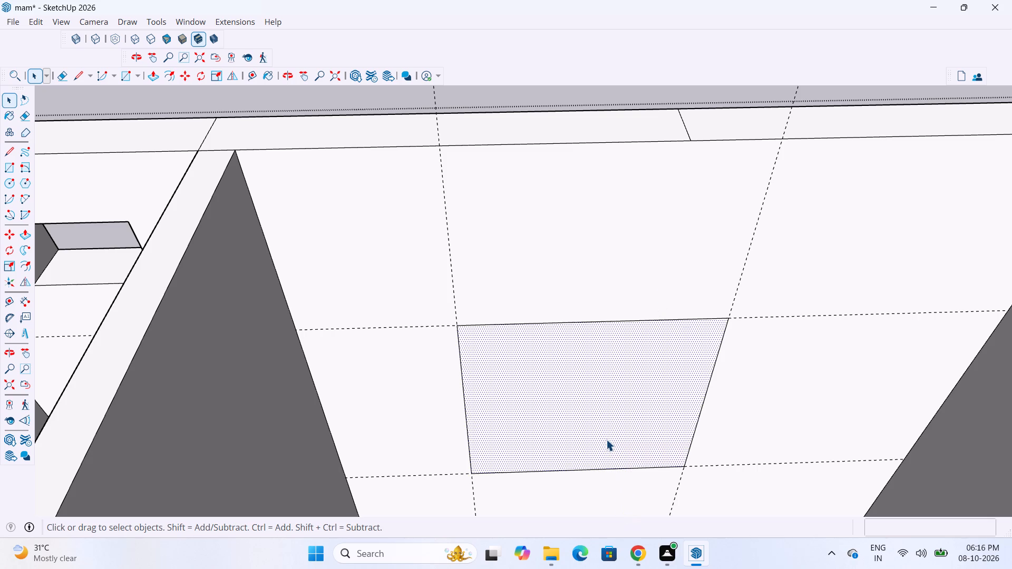
key("p")
left_click(606, 439)
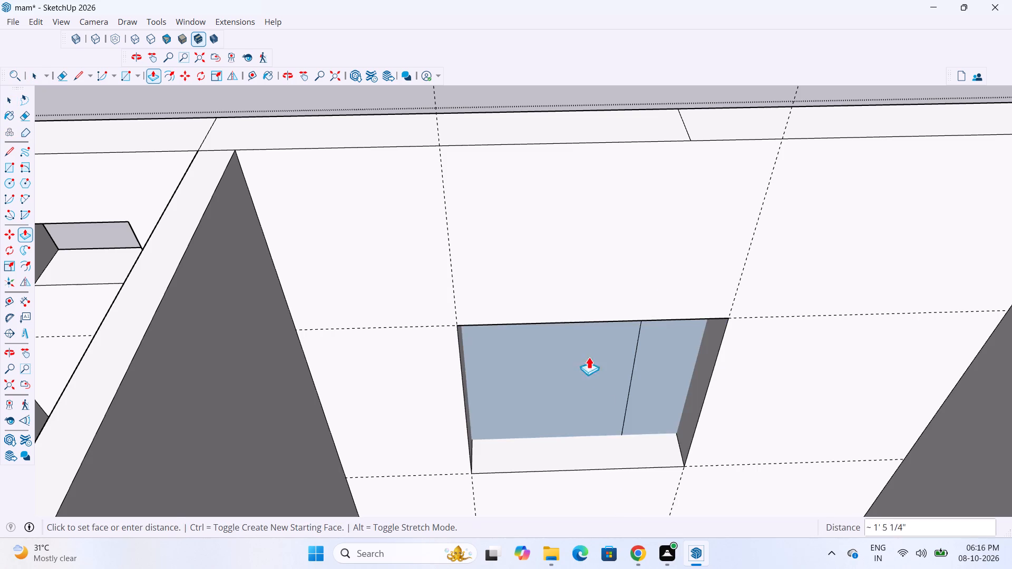
middle_click_drag(569, 340, 644, 408)
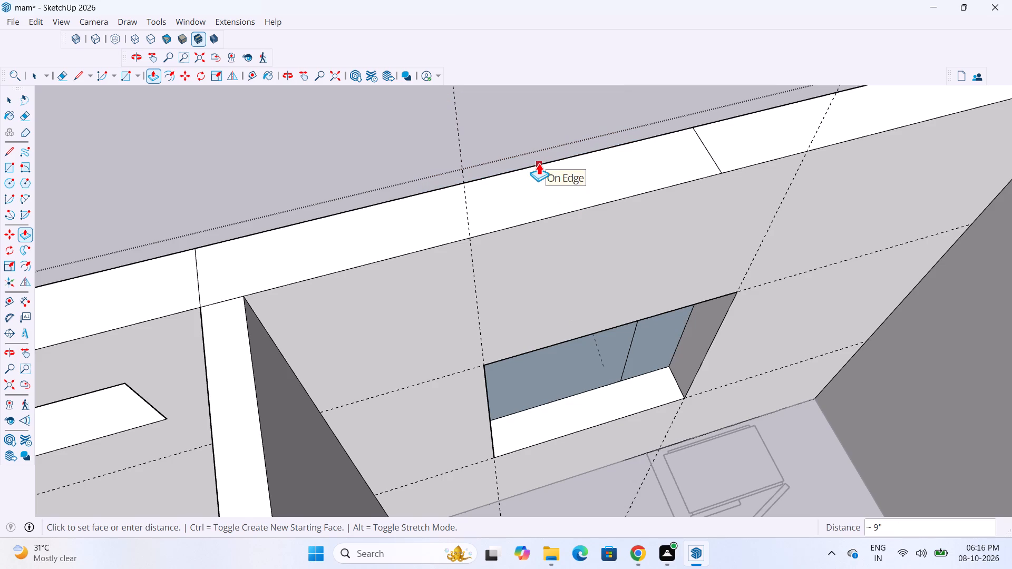
left_click(539, 163)
Delete the leftover seam line and the remaining back face to open the second kitchen's window.
scroll(474, 269, "down", 4)
scroll(479, 309, "up", 3)
middle_click_drag(479, 309, 430, 236)
scroll(430, 230, "down", 5)
middle_click_drag(561, 315, 526, 222)
middle_click_drag(562, 257, 583, 301)
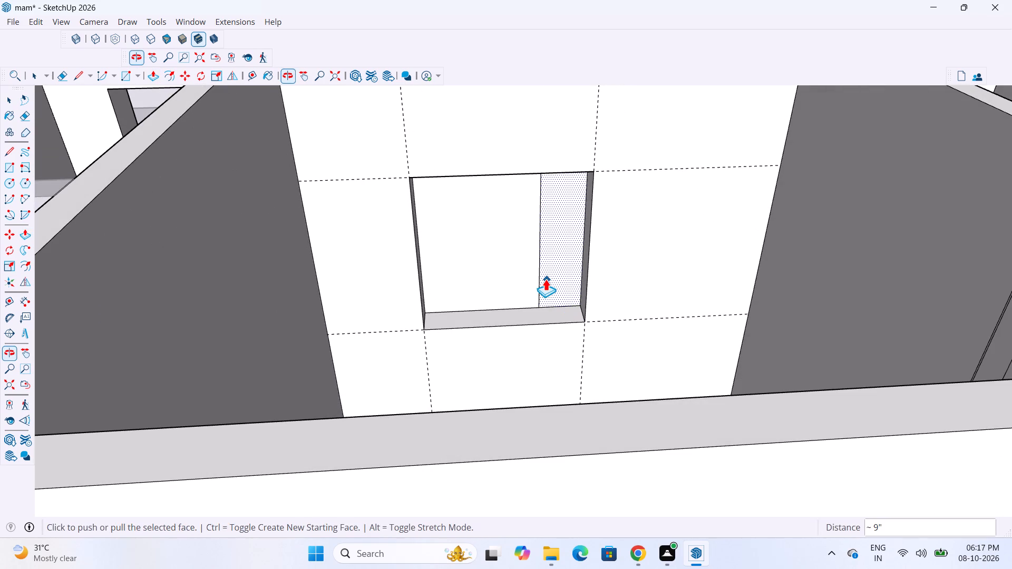
key("space")
left_click(540, 244)
key("Delete")
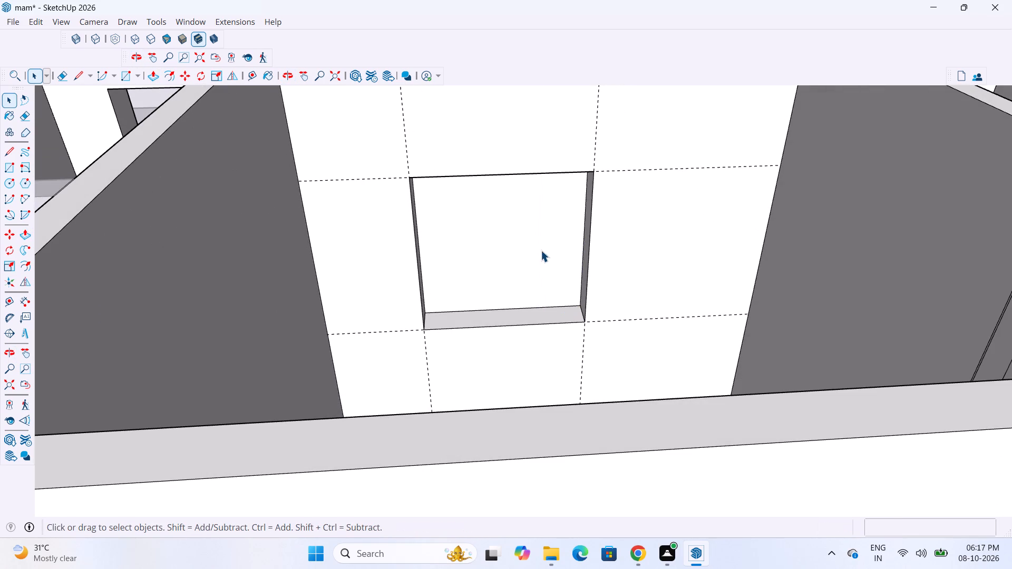
scroll(537, 283, "down", 3)
middle_click_drag(524, 254, 586, 306)
left_click(469, 215)
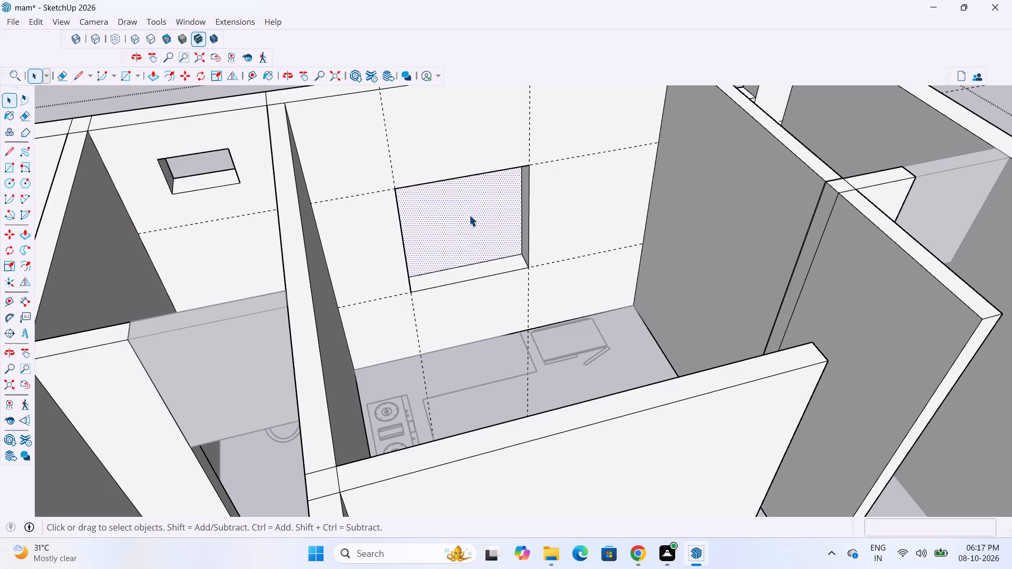
key("Delete")
Delete all construction guides and leave the wall group.
scroll(482, 249, "down", 7)
scroll(583, 243, "down", 1)
middle_click_drag(561, 242, 398, 258)
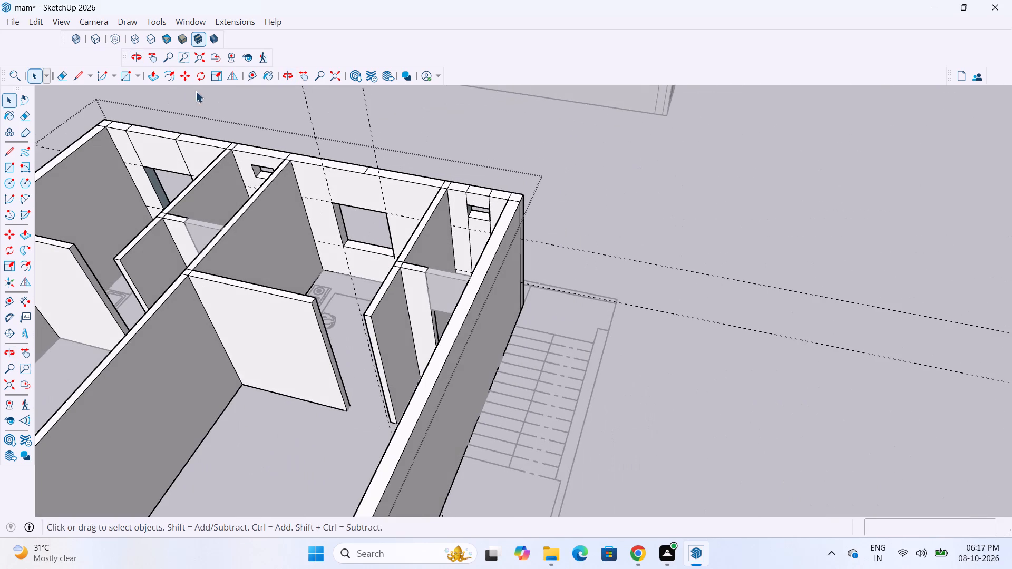
left_click(69, 27)
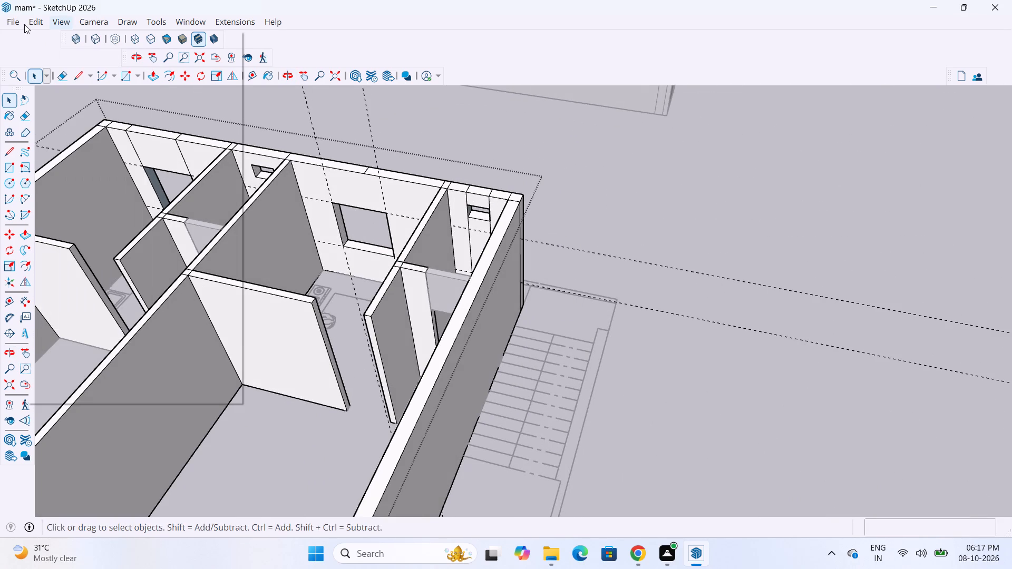
left_click(80, 159)
left_click_drag(586, 222, 590, 229)
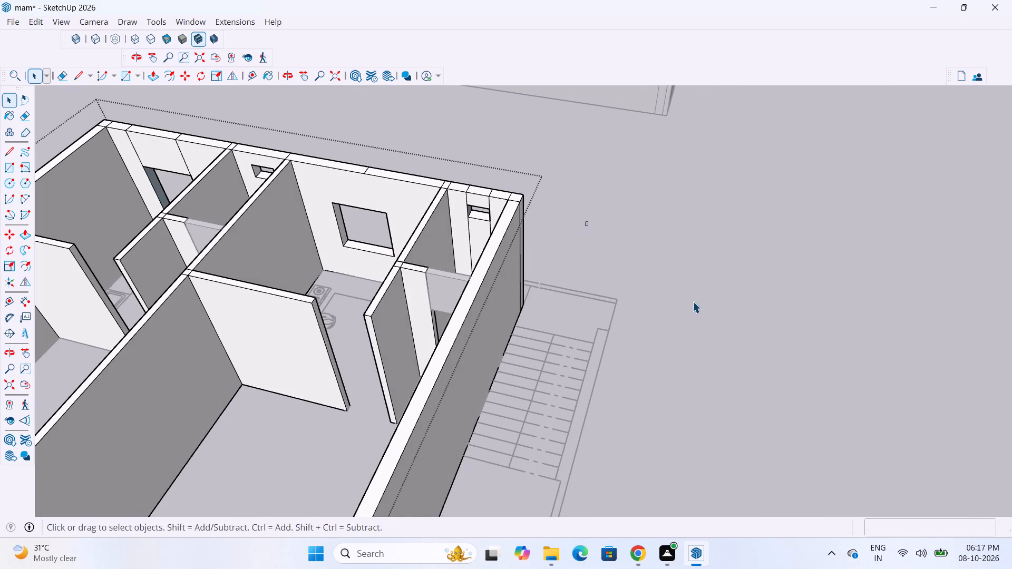
left_click(693, 301)
Compare the new wall model with the finished reference house, examining its kitchen window up close.
scroll(696, 340, "down", 13)
scroll(784, 312, "down", 1)
middle_click_drag(664, 300, 460, 306)
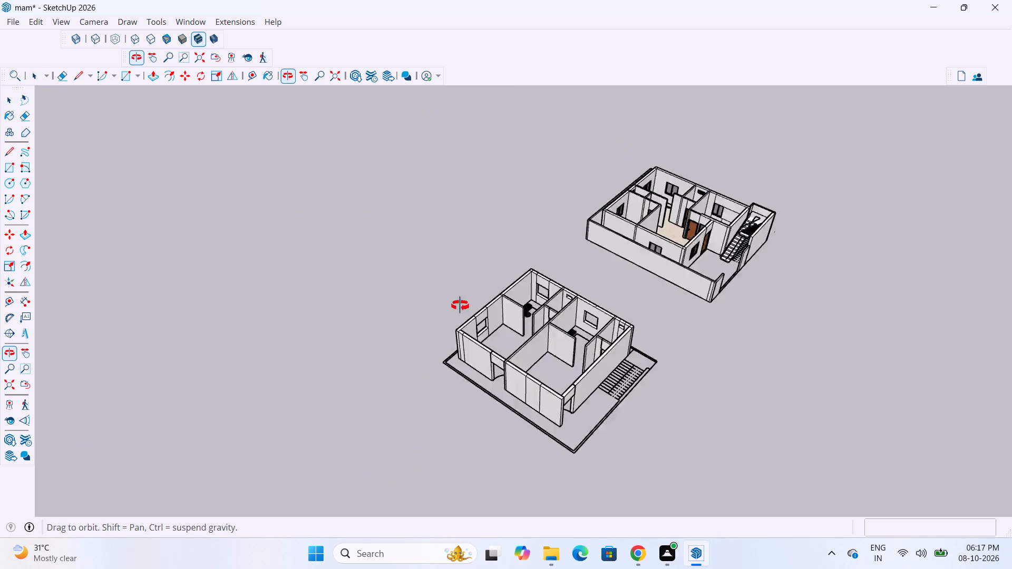
middle_click_drag(460, 306, 334, 295)
scroll(770, 337, "down", 4)
scroll(576, 395, "up", 14)
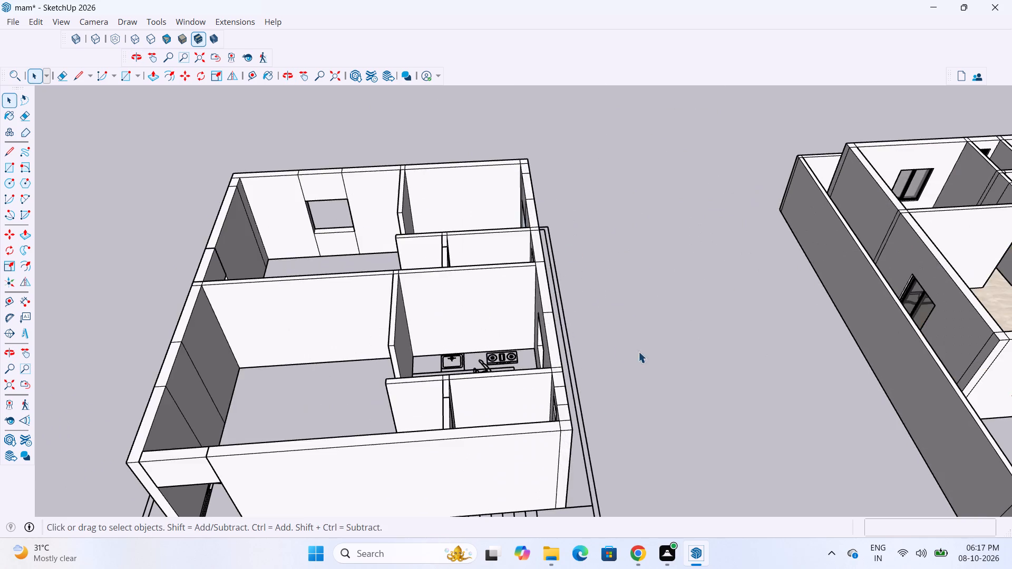
middle_click_drag(636, 351, 588, 322)
scroll(574, 371, "down", 5)
scroll(700, 393, "down", 5)
scroll(642, 381, "up", 6)
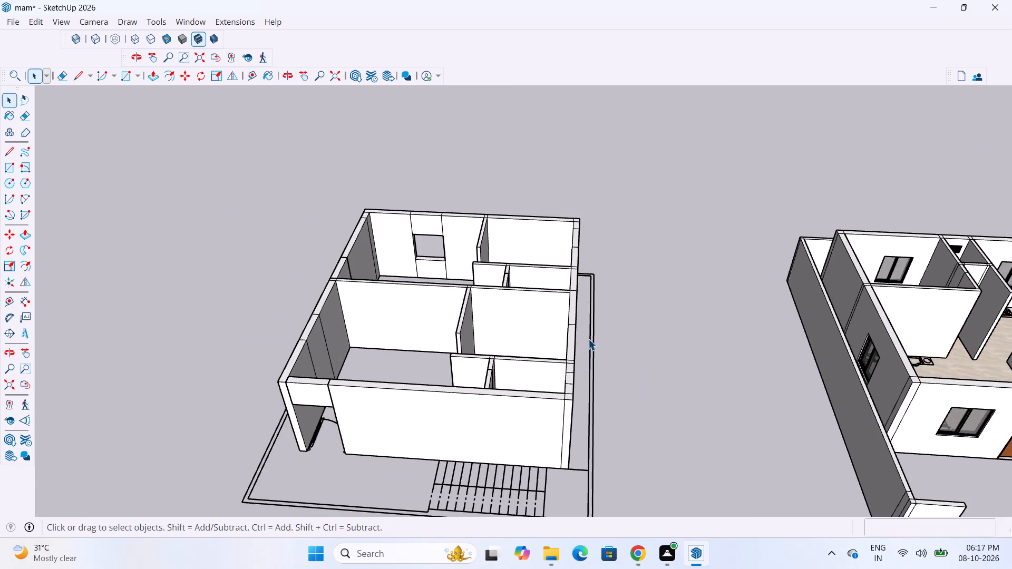
middle_click_drag(571, 330, 590, 367)
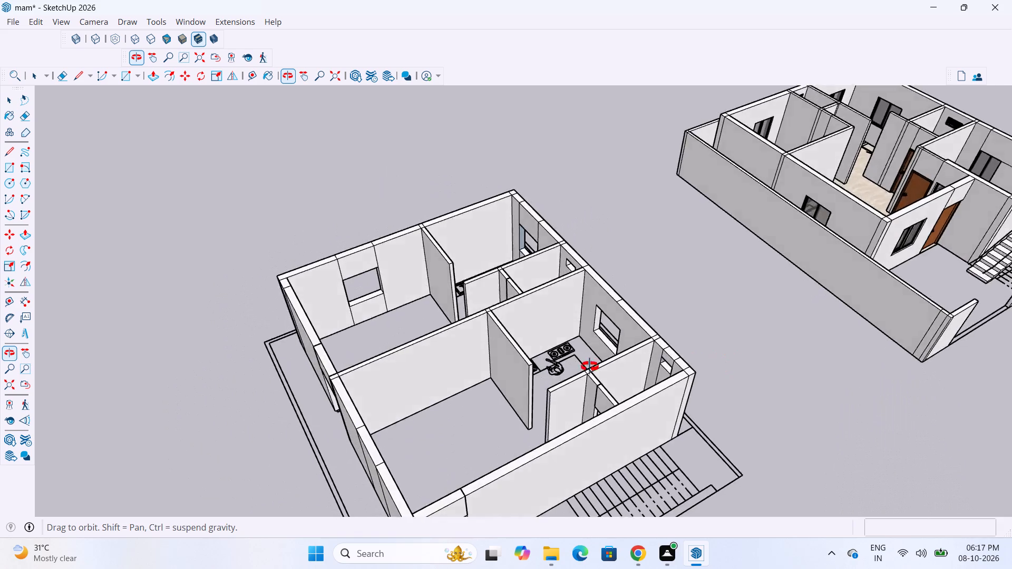
middle_click_drag(590, 367, 611, 346)
scroll(616, 340, "up", 1)
scroll(618, 331, "down", 10)
scroll(560, 371, "down", 3)
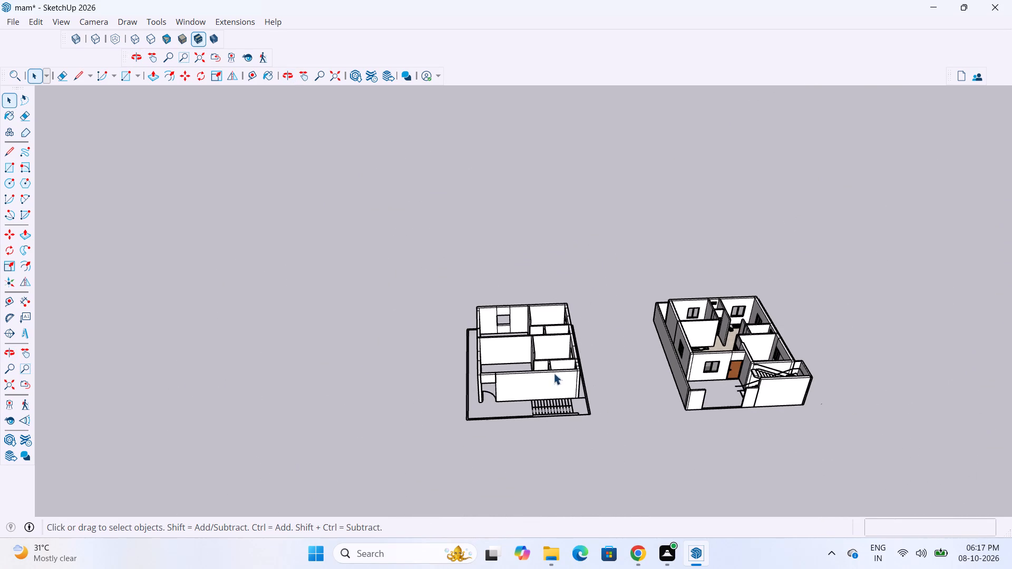
scroll(865, 445, "up", 3)
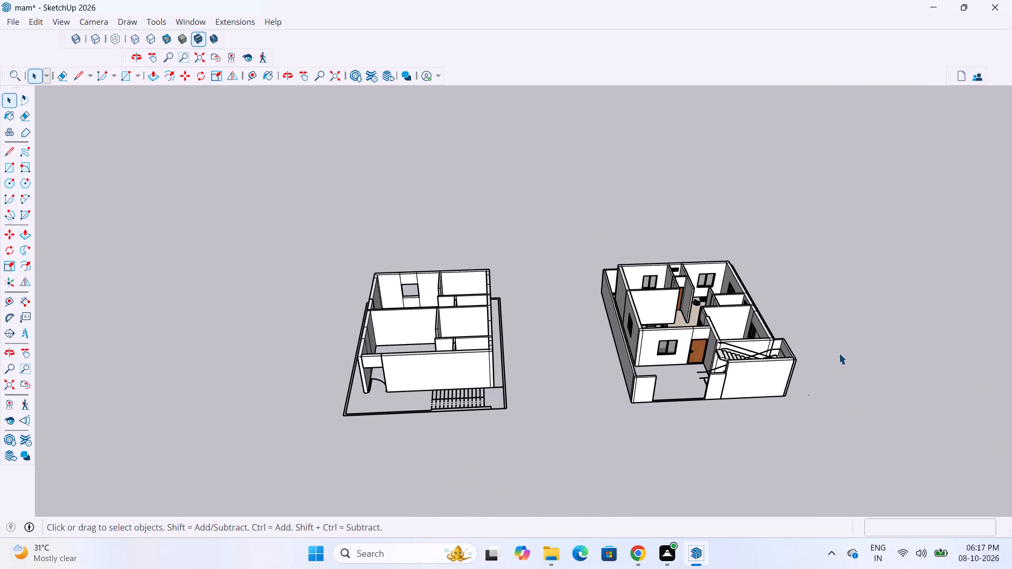
scroll(790, 342, "up", 3)
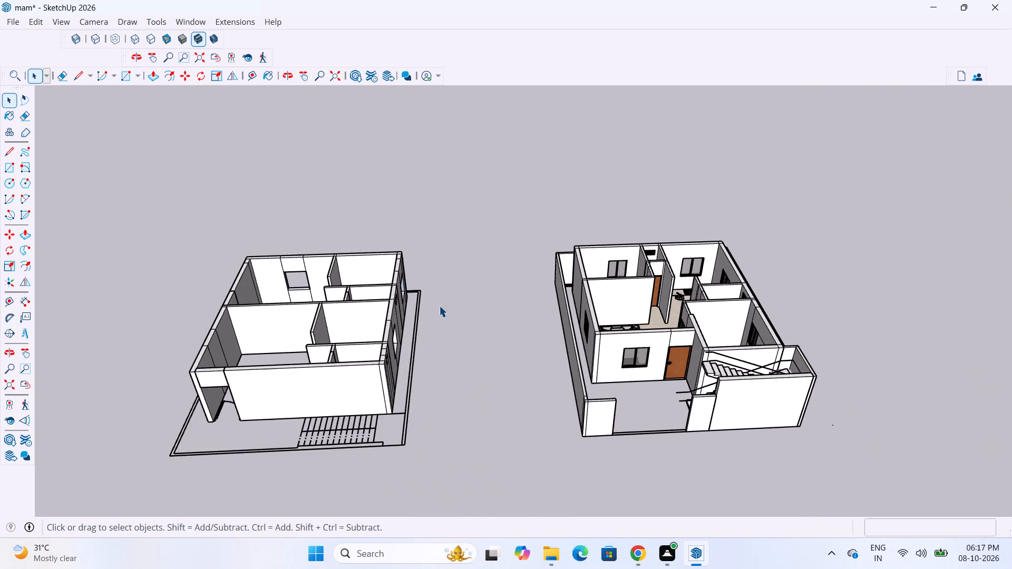
scroll(446, 301, "down", 8)
scroll(413, 307, "up", 2)
middle_click_drag(464, 298, 746, 308)
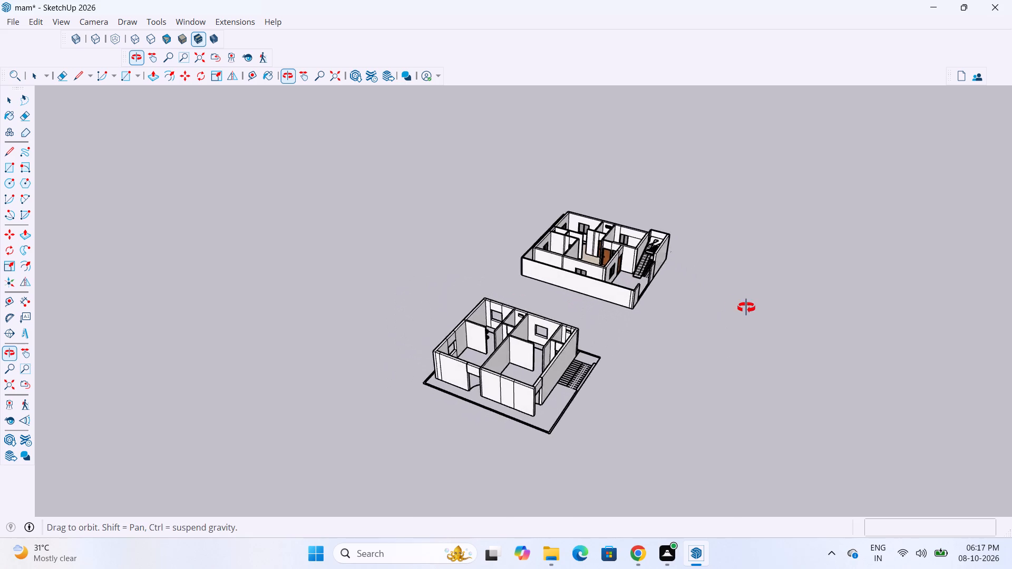
middle_click_drag(746, 308, 750, 312)
scroll(581, 280, "up", 7)
scroll(638, 209, "down", 6)
scroll(566, 259, "up", 4)
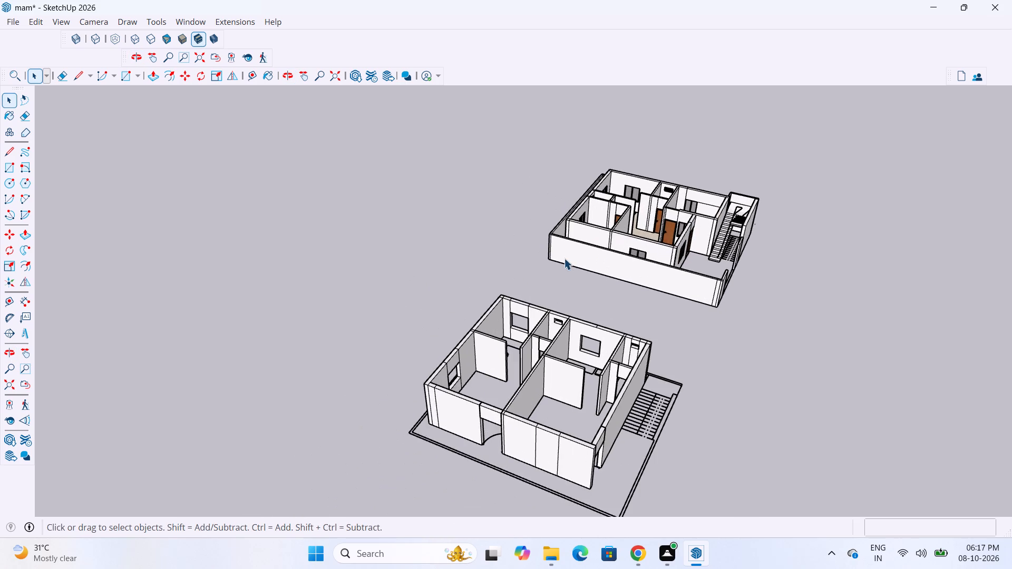
scroll(655, 185, "up", 12)
middle_click_drag(646, 185, 684, 229)
scroll(619, 129, "up", 7)
left_click(648, 219)
scroll(640, 234, "up", 7)
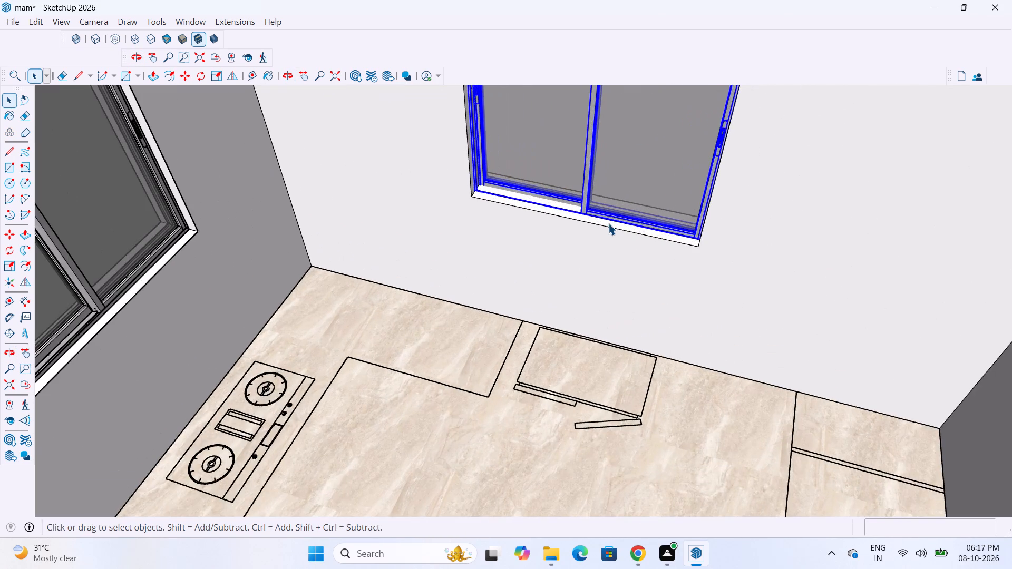
scroll(602, 237, "down", 20)
scroll(602, 237, "down", 10)
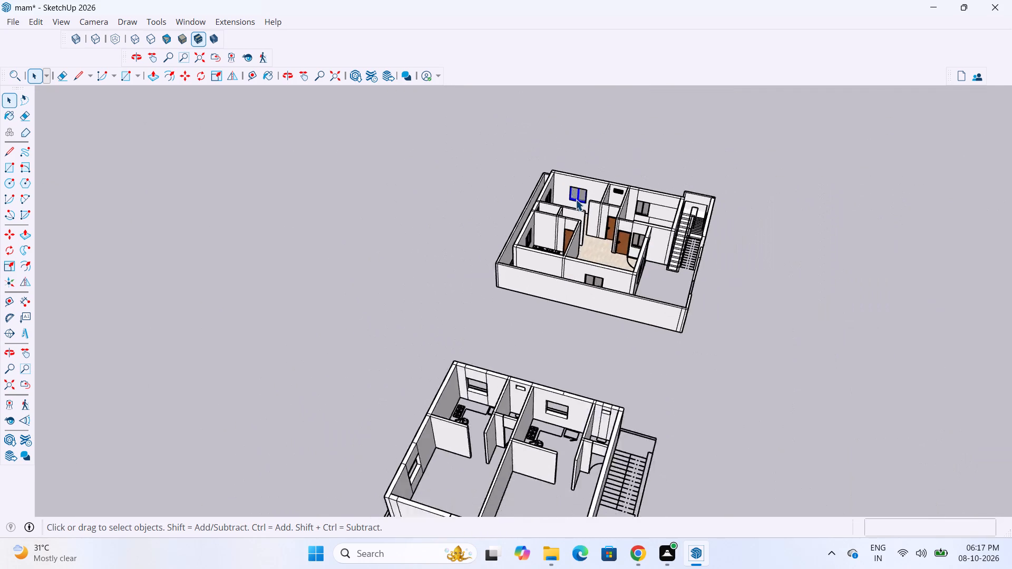
scroll(576, 199, "down", 1)
Open the wall group, reverse the blue side face of the first kitchen's window opening, and leave the group.
left_click(571, 295)
scroll(533, 315, "up", 20)
scroll(533, 315, "up", 1)
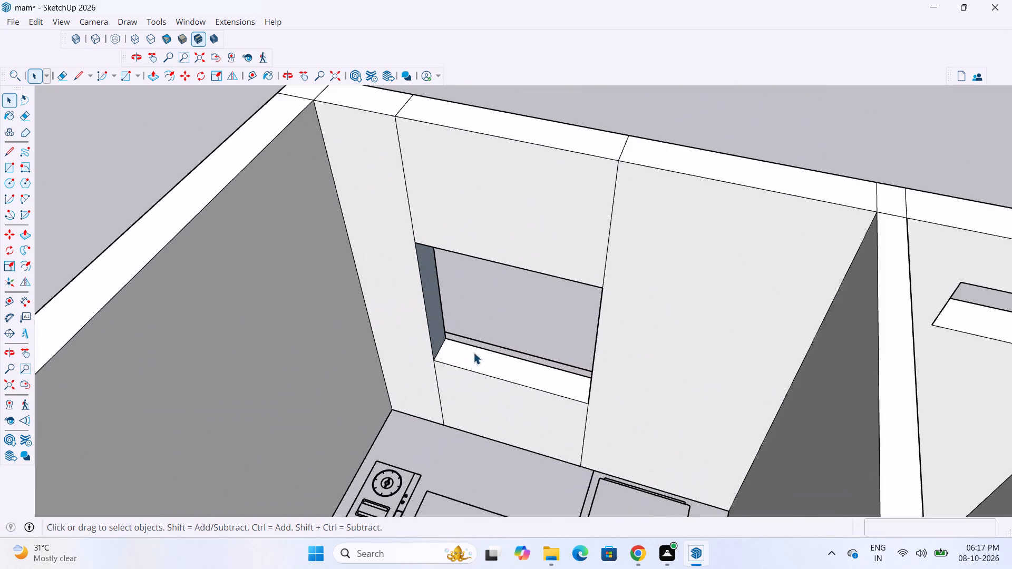
scroll(473, 352, "up", 6)
middle_click_drag(433, 339, 414, 331)
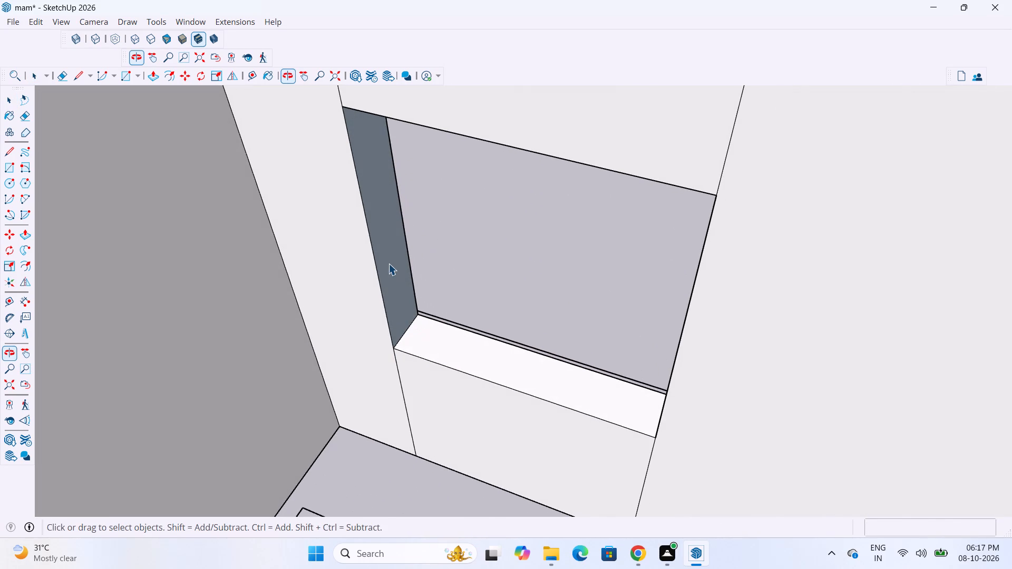
double_click(388, 263)
right_click(388, 263)
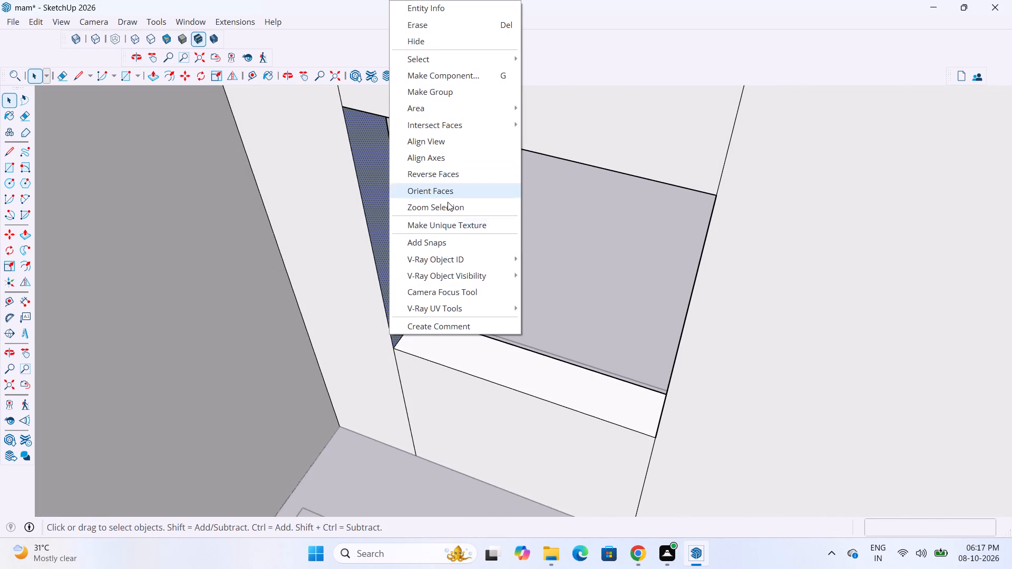
left_click(439, 175)
scroll(435, 297, "down", 6)
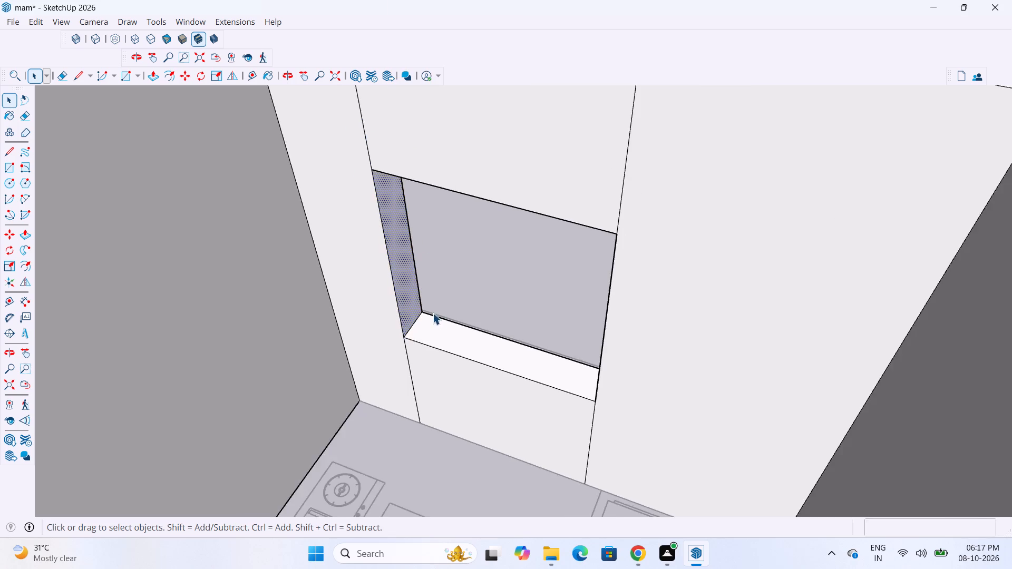
scroll(433, 313, "down", 9)
left_click(259, 207)
Place a guide 2" in from the inner edge of the first kitchen's window sill.
scroll(490, 338, "up", 7)
scroll(476, 324, "down", 5)
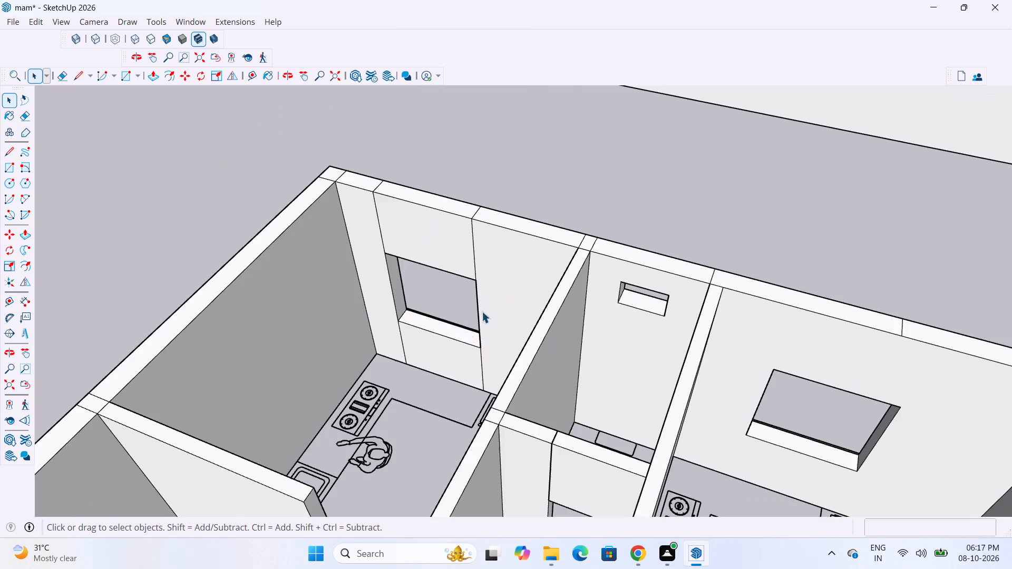
middle_click_drag(493, 299, 497, 305)
scroll(431, 362, "down", 4)
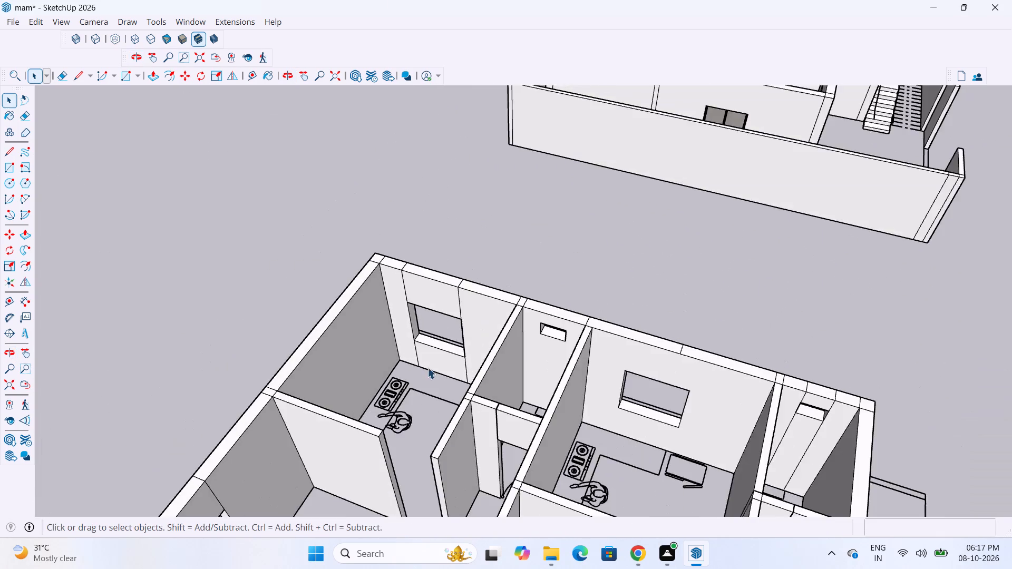
scroll(427, 350, "up", 15)
key("t")
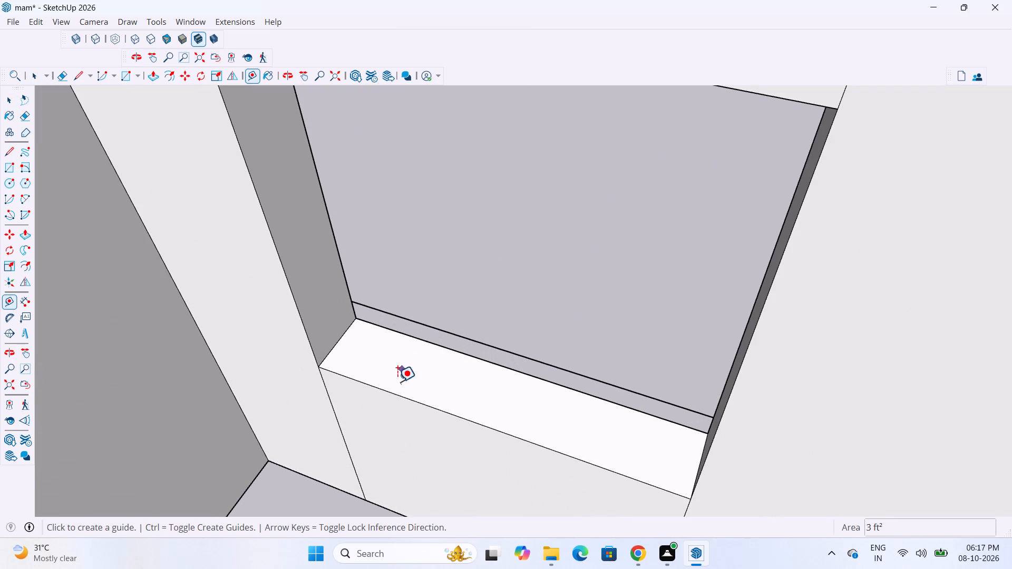
left_click(390, 390)
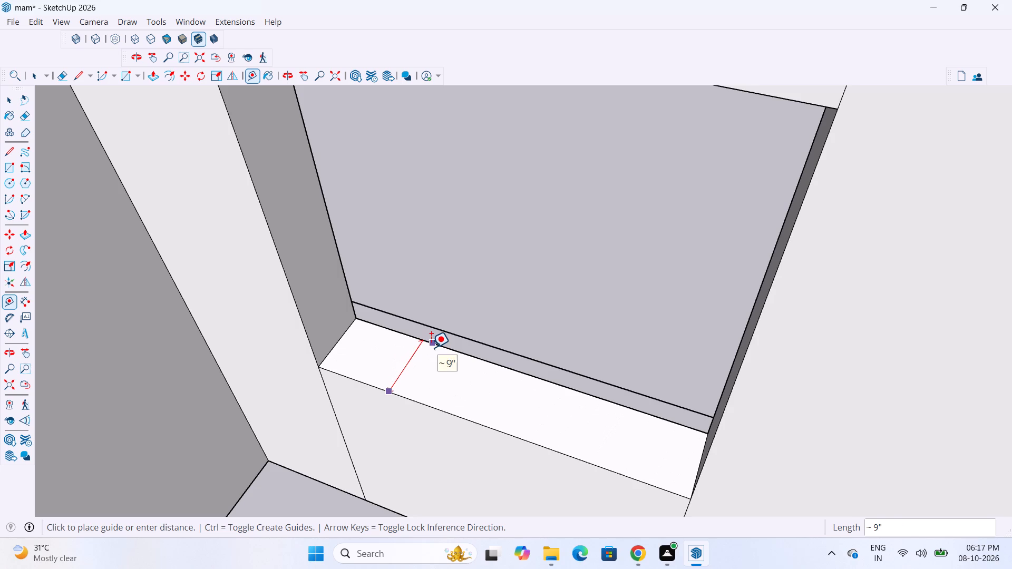
type("2\"")
key("Return")
scroll(359, 357, "down", 11)
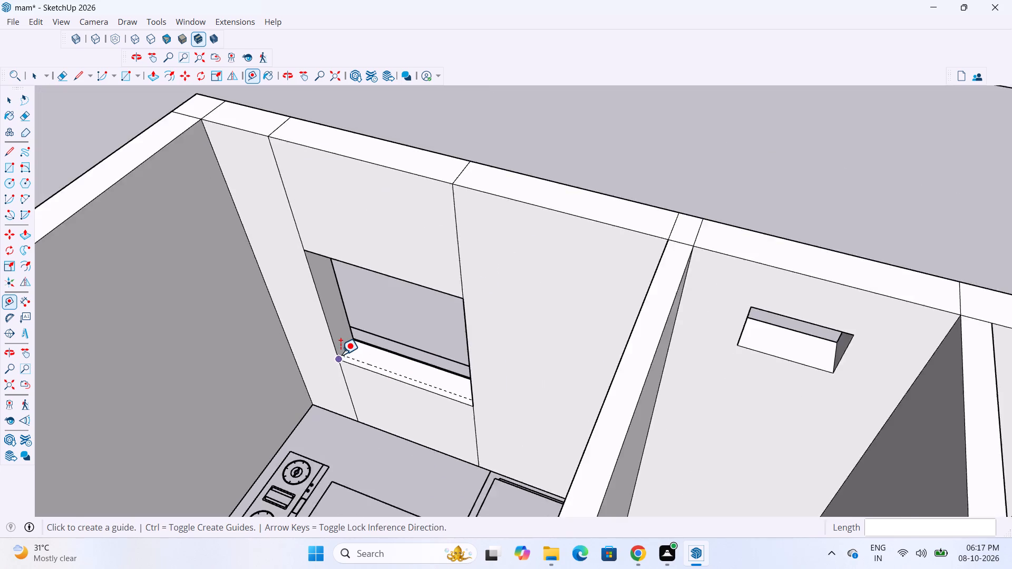
Copy the reference house's kitchen window by its lower frame corner onto the guide in the first kitchen's window opening.
scroll(340, 355, "down", 20)
scroll(340, 355, "down", 1)
key("space")
left_click(507, 306)
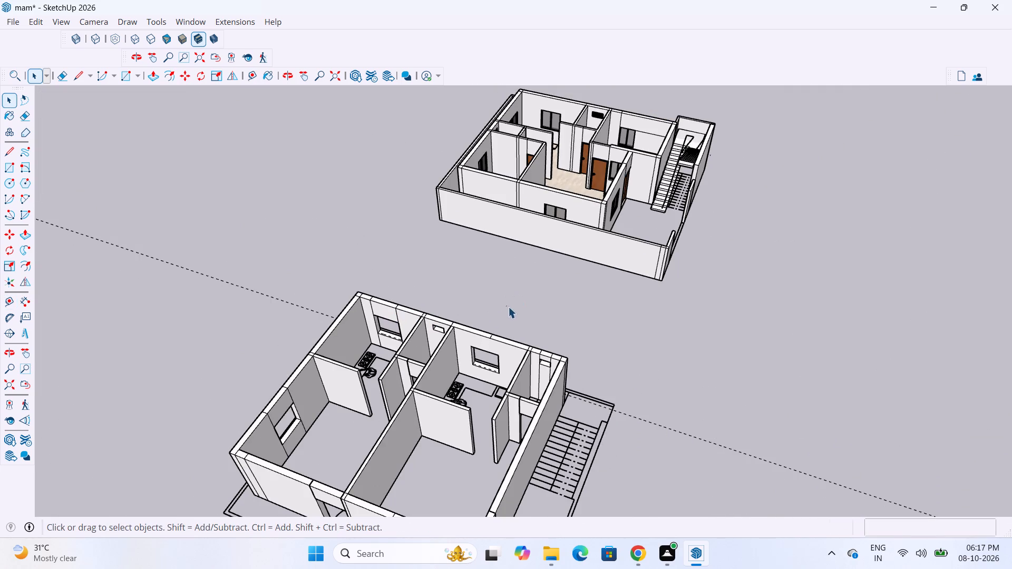
scroll(478, 346, "up", 7)
scroll(509, 385, "down", 8)
scroll(511, 133, "up", 5)
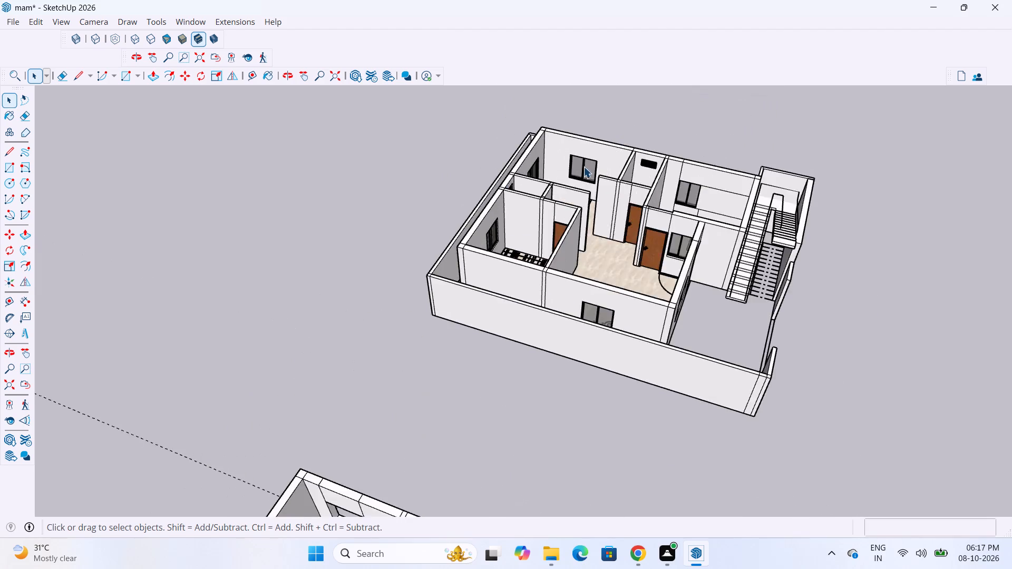
scroll(583, 166, "up", 14)
left_click(583, 184)
key("m")
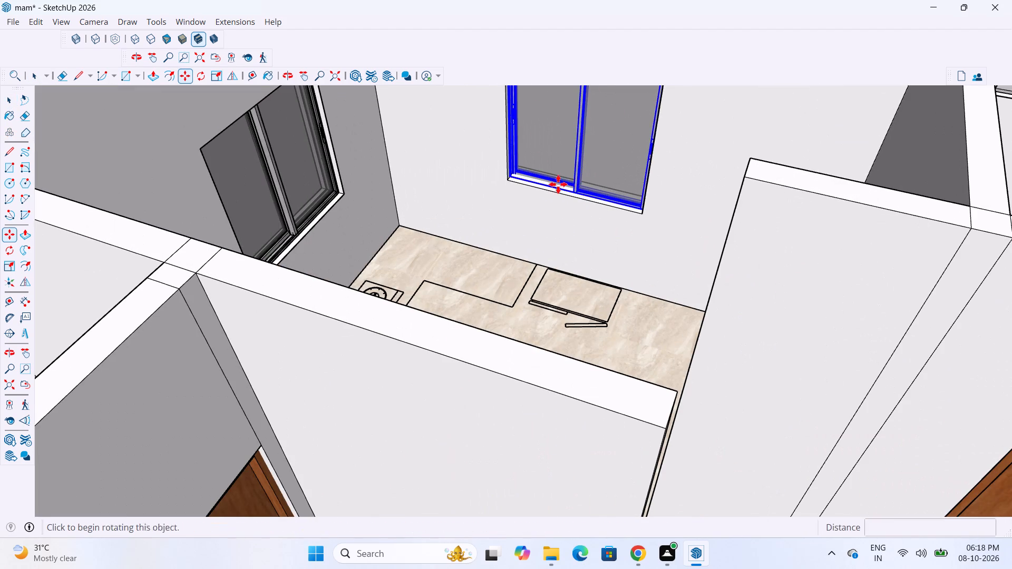
scroll(553, 179, "up", 20)
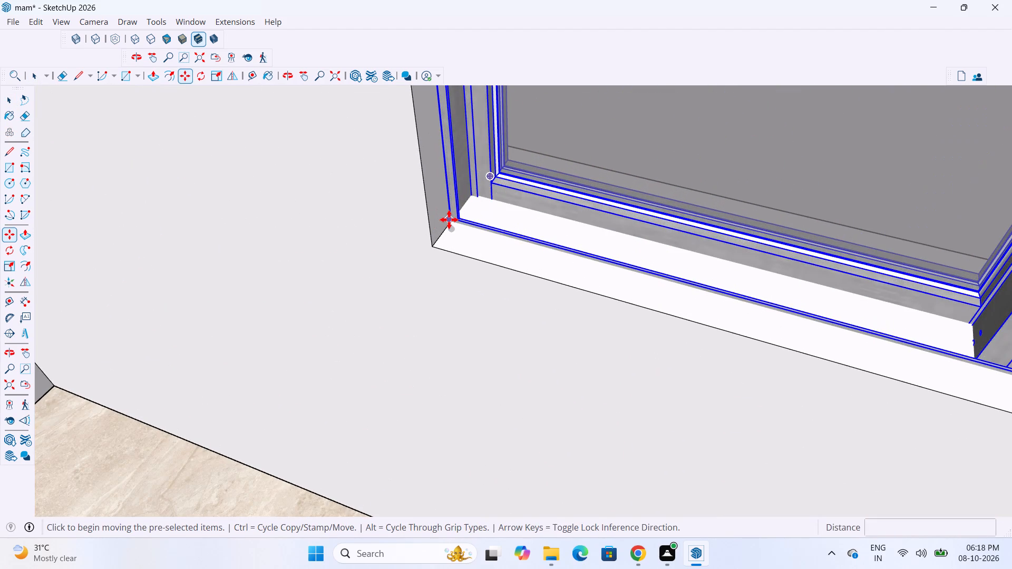
scroll(459, 227, "up", 16)
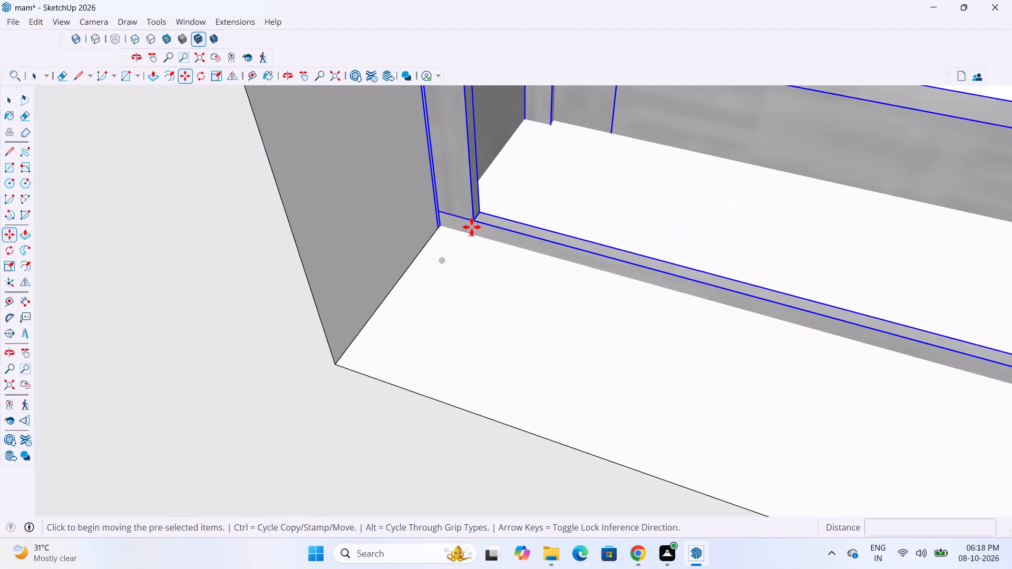
scroll(472, 227, "up", 9)
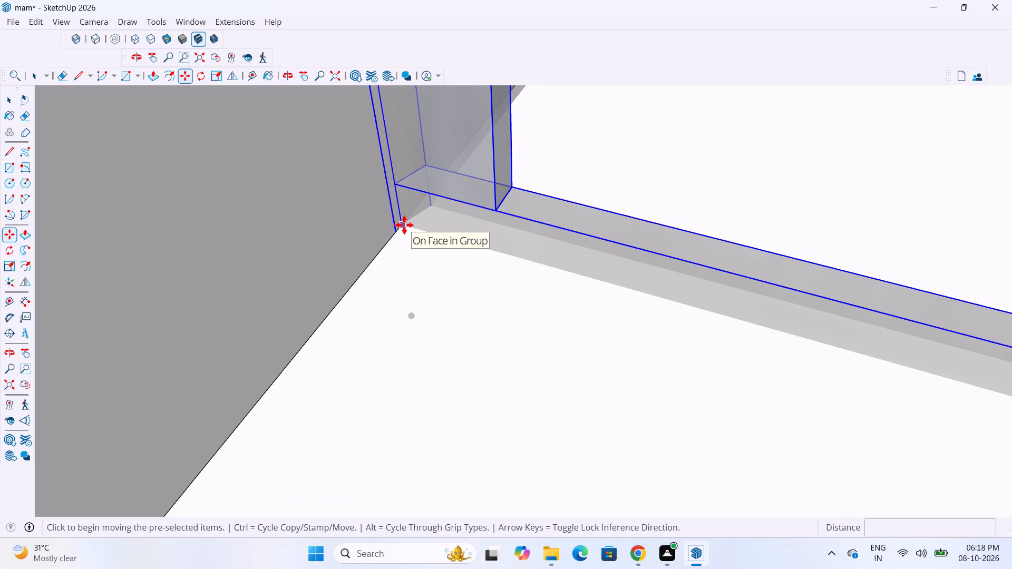
left_click(404, 225)
scroll(461, 202, "down", 12)
scroll(431, 233, "down", 5)
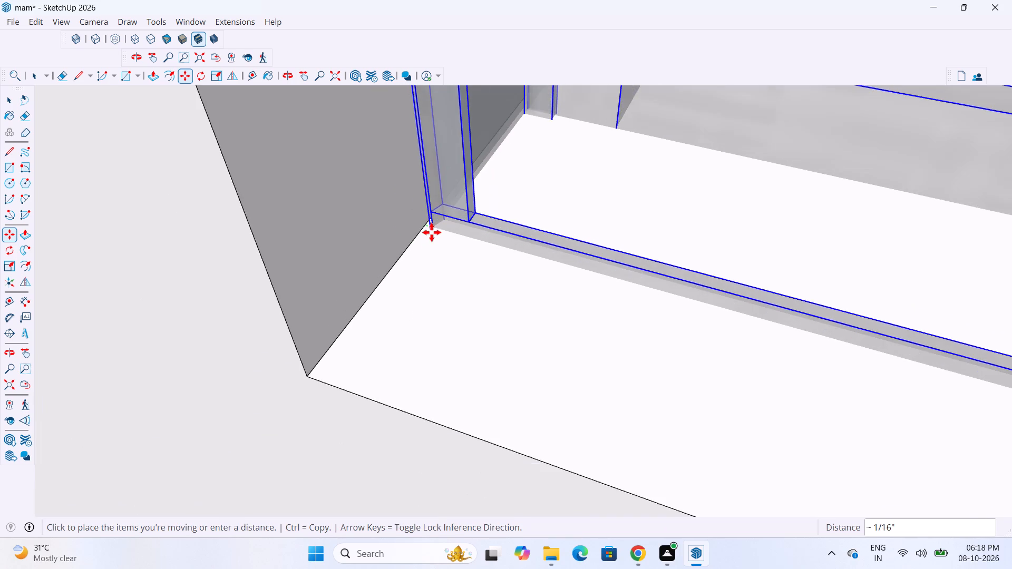
scroll(432, 232, "down", 20)
scroll(432, 232, "down", 19)
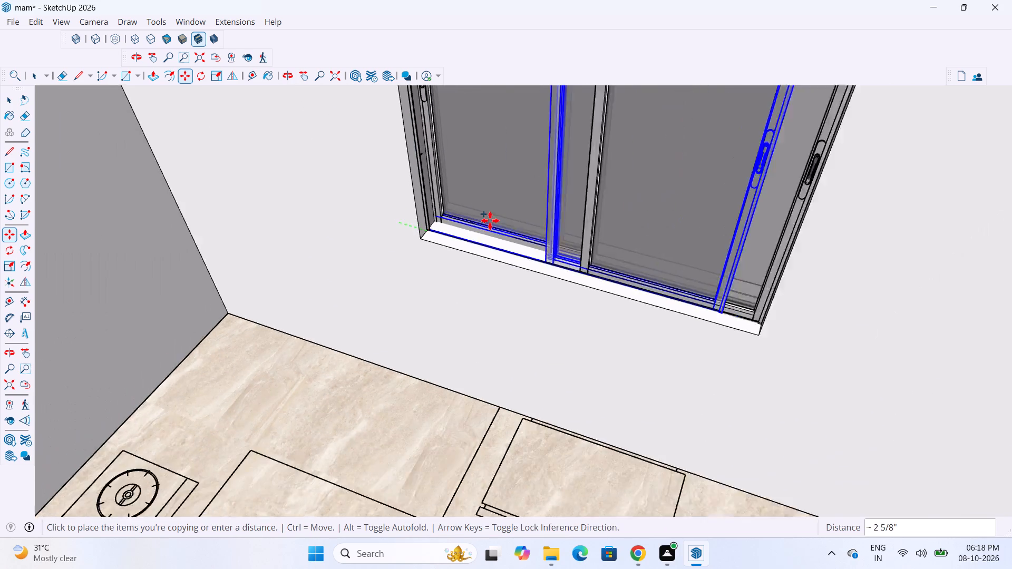
scroll(490, 221, "down", 20)
scroll(490, 221, "down", 14)
scroll(514, 222, "down", 7)
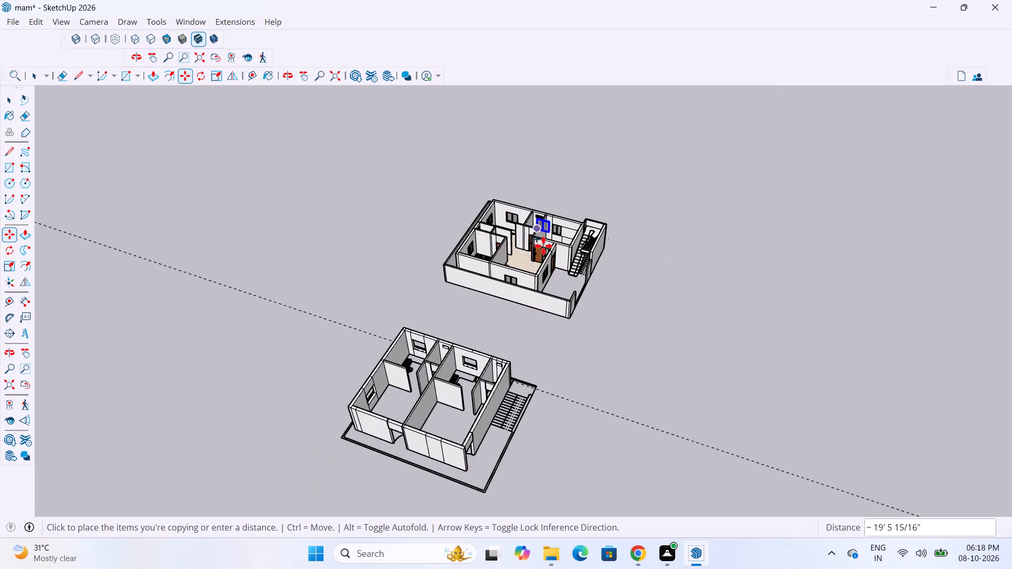
scroll(434, 331, "up", 20)
scroll(434, 331, "up", 8)
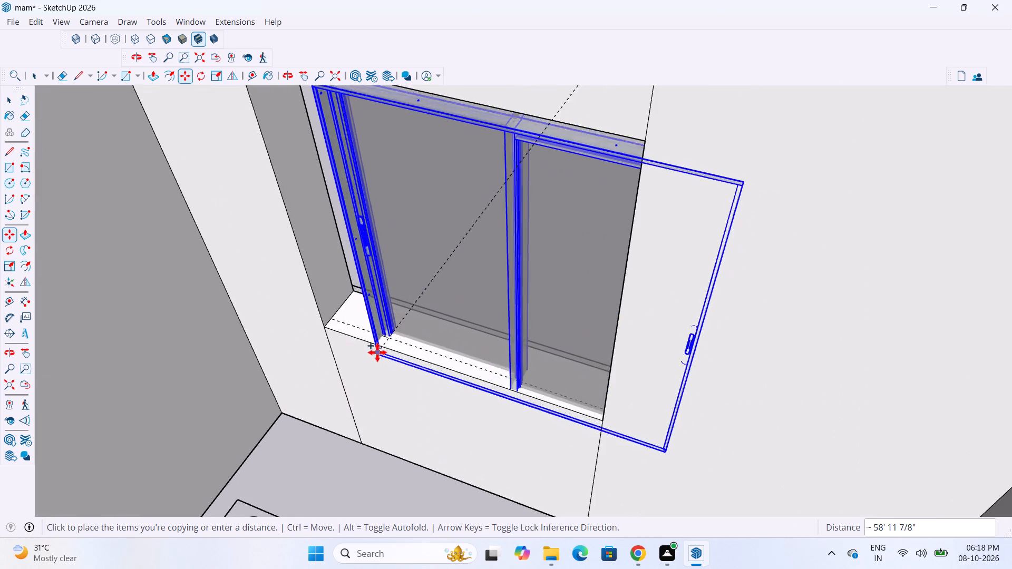
scroll(377, 352, "up", 10)
scroll(292, 290, "up", 3)
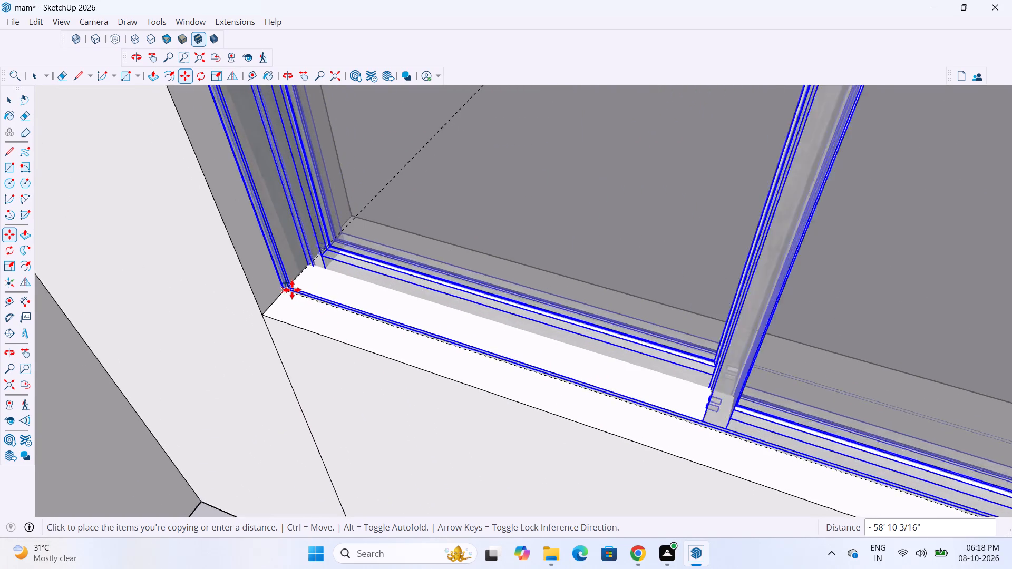
scroll(292, 290, "up", 4)
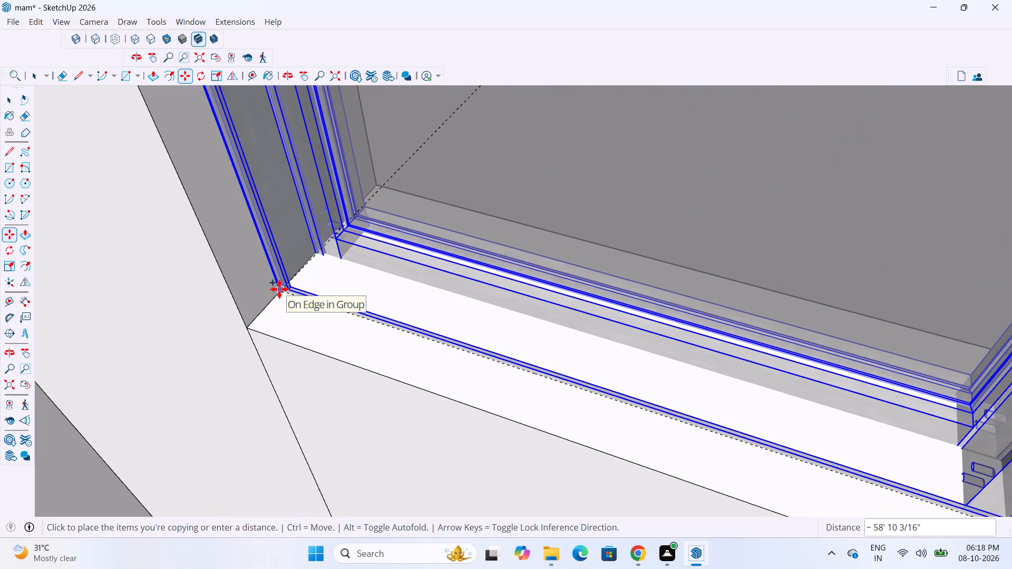
left_click(279, 289)
Scale the copied window's width along the red axis to fit the side edge of the first kitchen's opening.
scroll(296, 295, "down", 16)
scroll(277, 299, "down", 6)
middle_click_drag(372, 292, 489, 239)
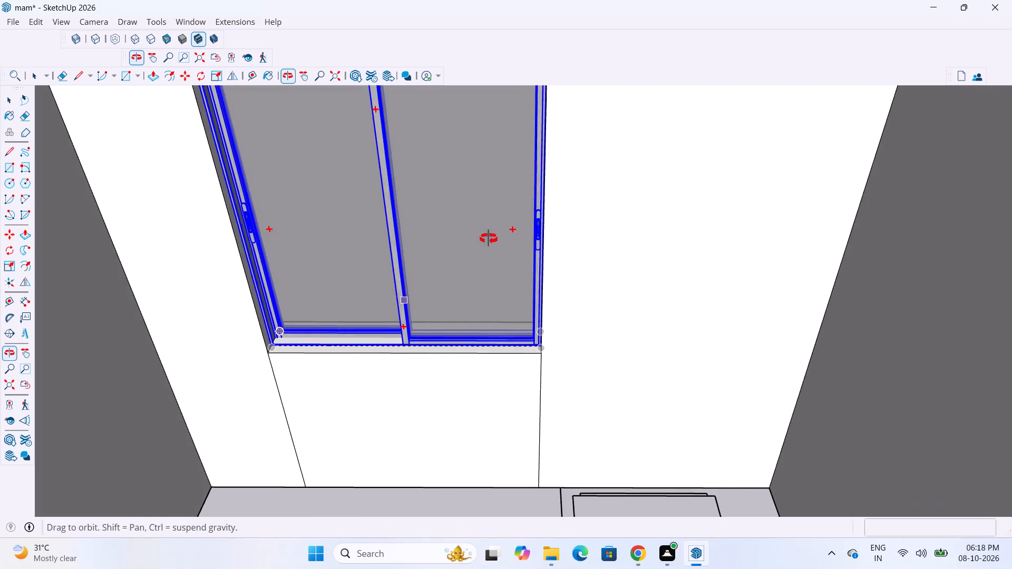
middle_click_drag(489, 239, 491, 238)
scroll(417, 321, "down", 10)
key("s")
scroll(426, 276, "up", 7)
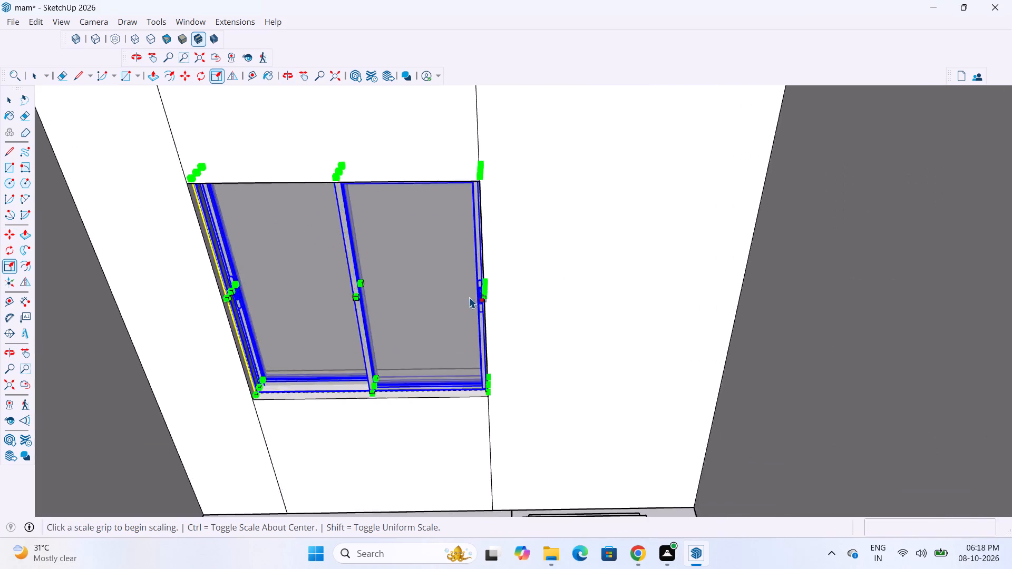
scroll(469, 297, "up", 9)
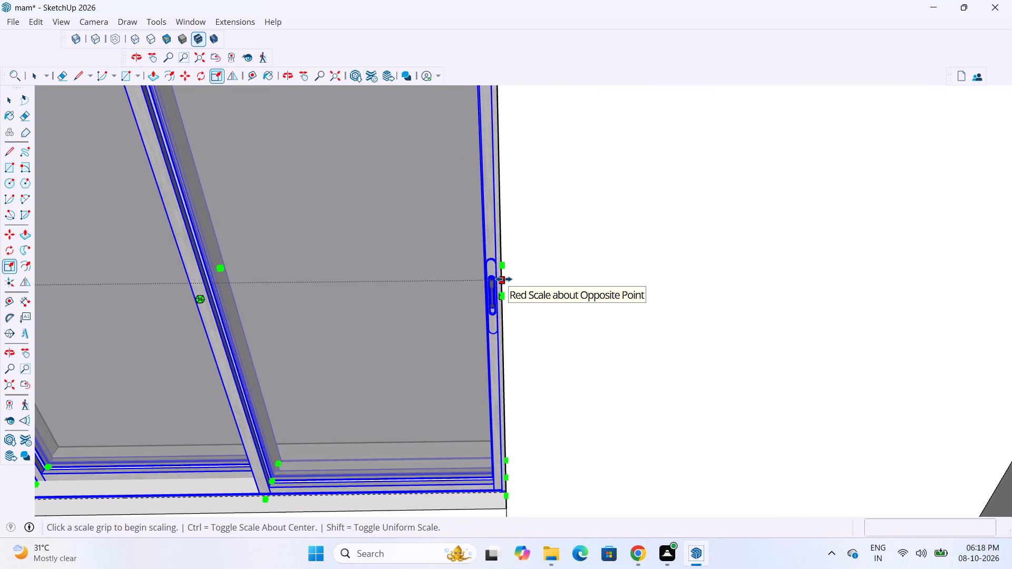
left_click(504, 279)
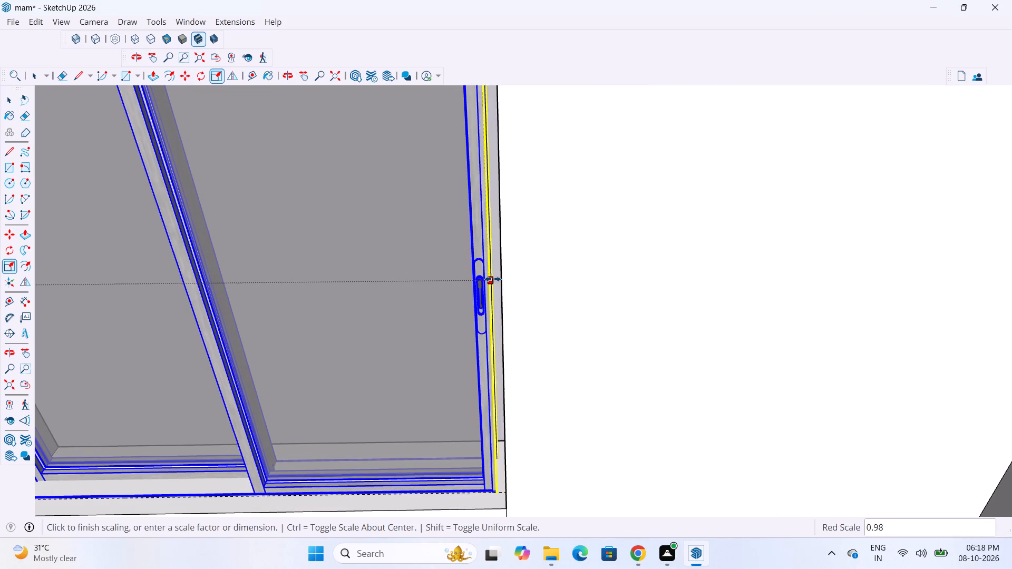
left_click(499, 279)
Scale the copied window's height along the blue axis to meet the top edge of the opening.
scroll(533, 356, "down", 10)
scroll(421, 278, "up", 6)
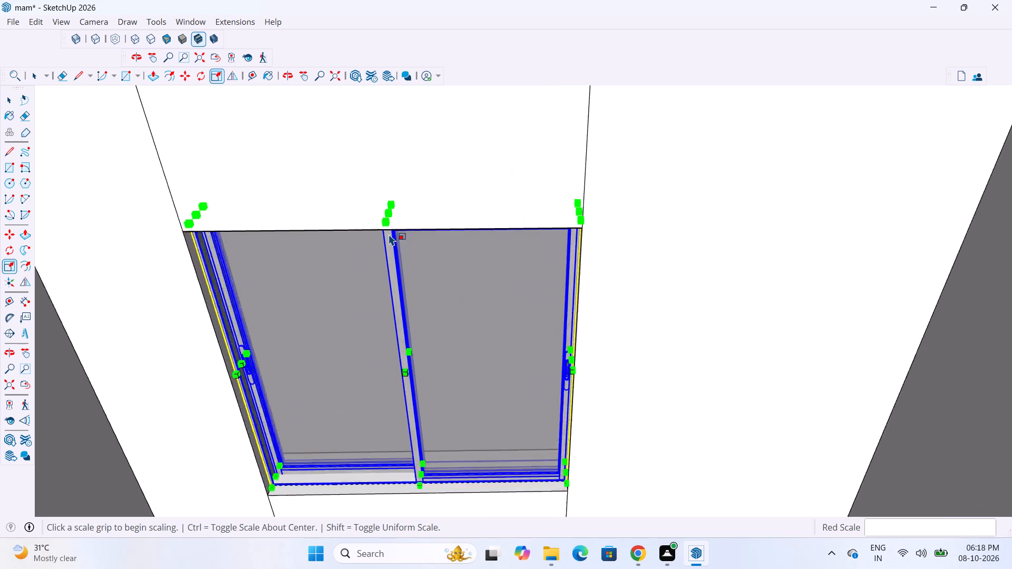
left_click(390, 205)
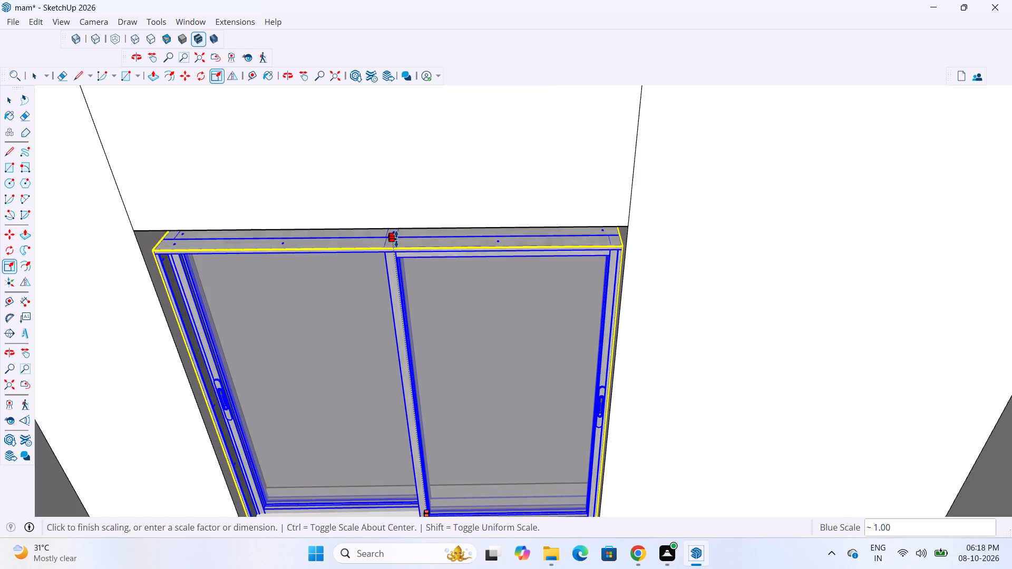
middle_click_drag(400, 237, 403, 154)
left_click(403, 149)
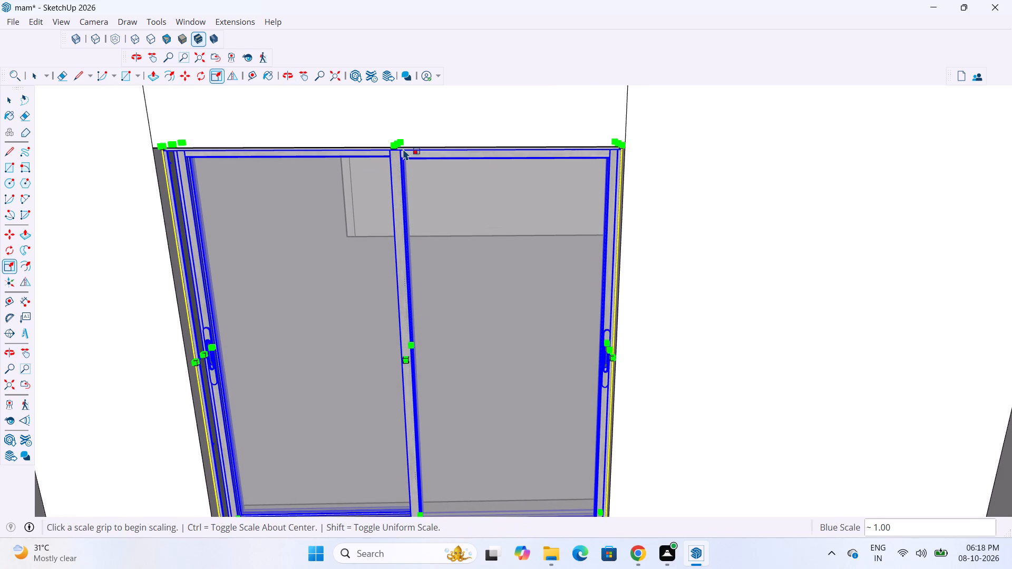
Deselect the fitted window and inspect how it sits in the first kitchen's opening from inside and outside the house.
scroll(410, 242, "down", 7)
left_click(333, 75)
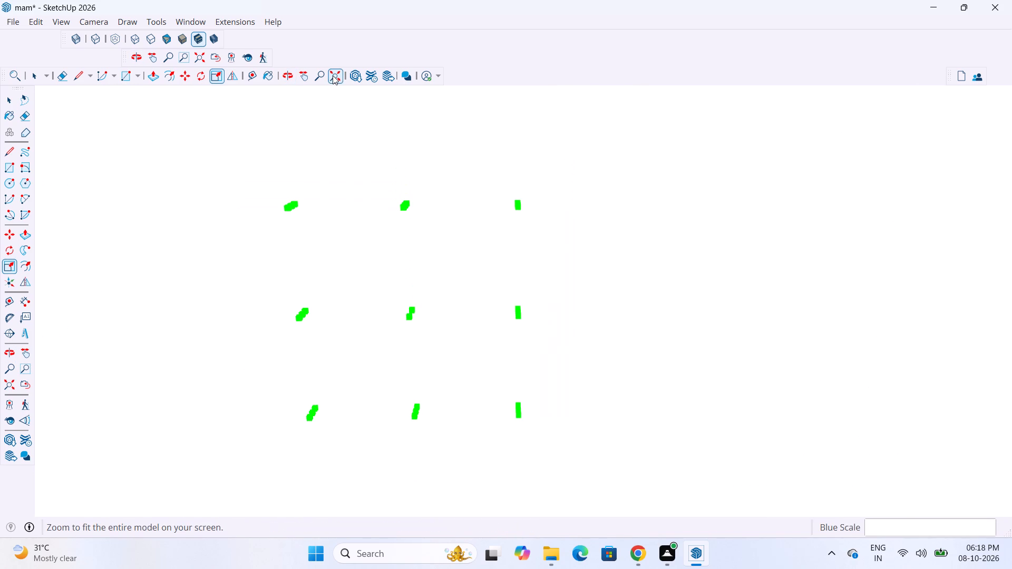
scroll(381, 415, "down", 8)
key("space")
key("space")
scroll(696, 350, "up", 5)
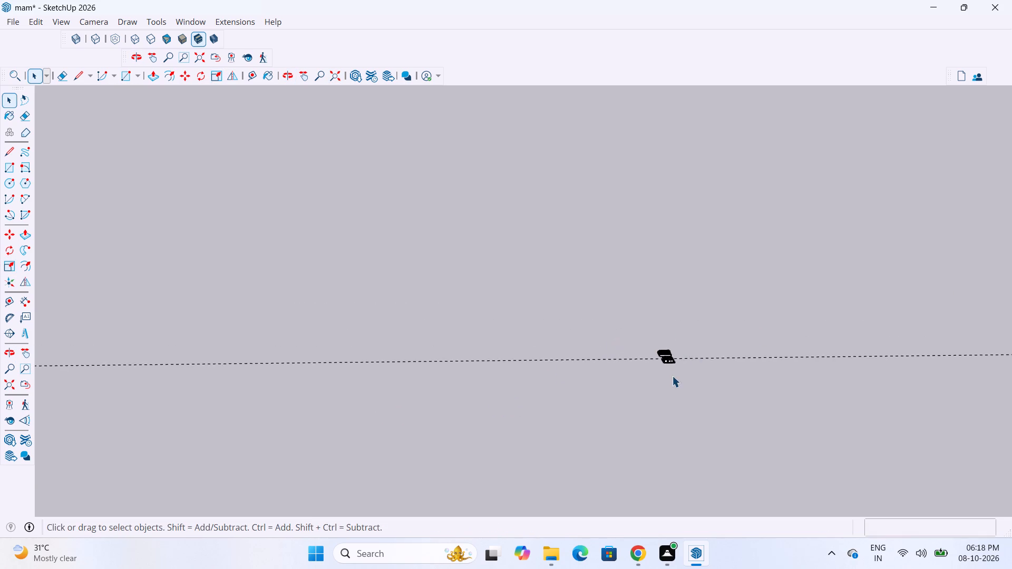
scroll(672, 376, "up", 20)
scroll(672, 376, "up", 15)
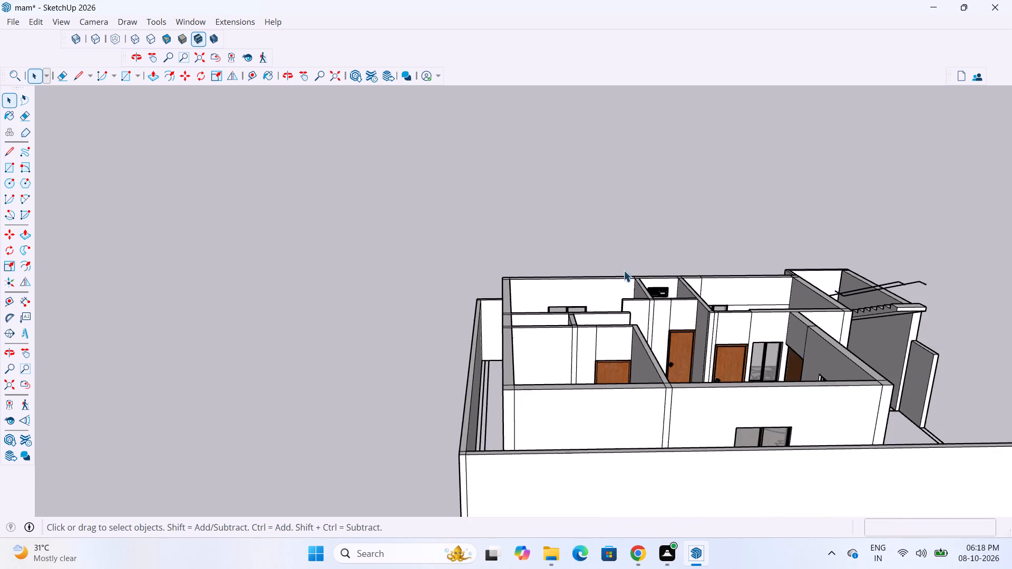
middle_click_drag(621, 272, 871, 364)
scroll(436, 354, "down", 16)
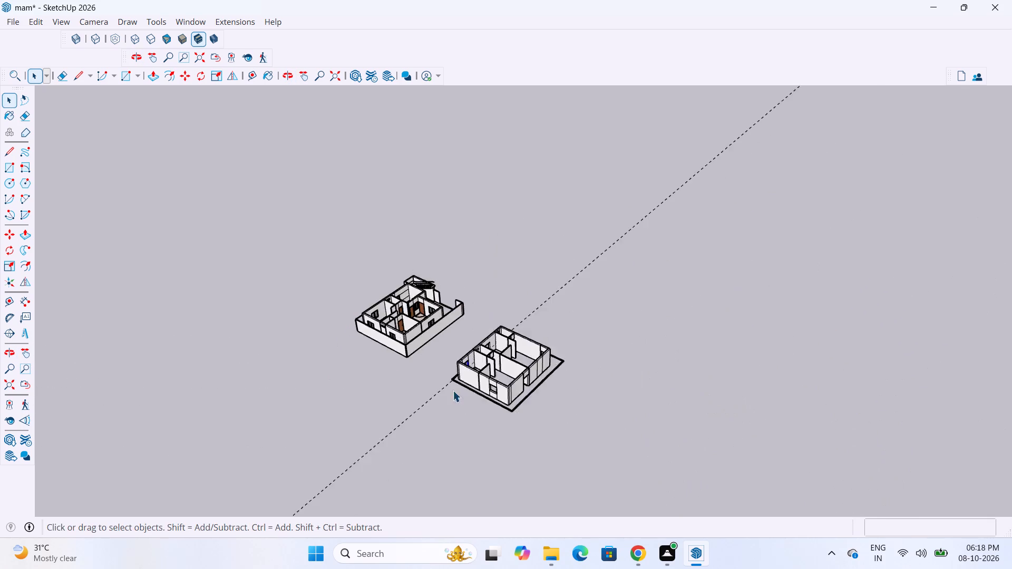
scroll(456, 388, "up", 17)
middle_click_drag(559, 329, 310, 364)
scroll(553, 327, "up", 1)
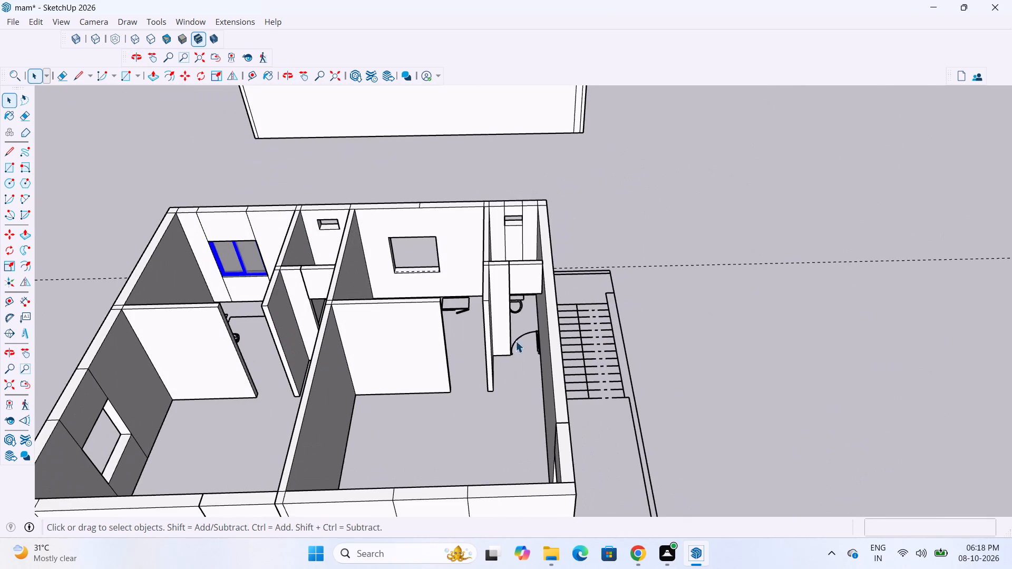
left_click(682, 178)
scroll(211, 246, "up", 11)
middle_click_drag(237, 279, 762, 247)
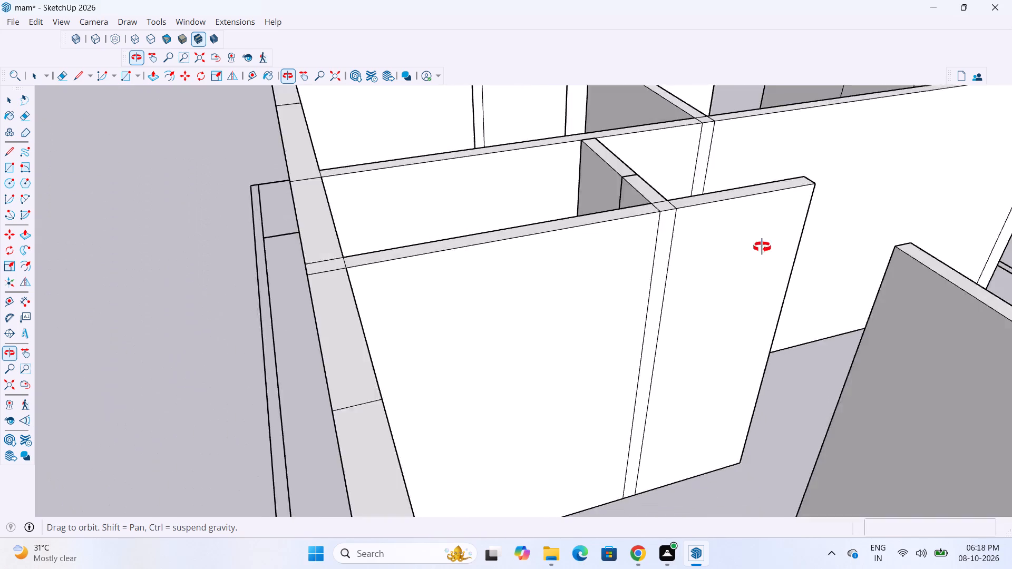
middle_click_drag(762, 247, 832, 194)
scroll(599, 229, "down", 8)
scroll(571, 388, "up", 12)
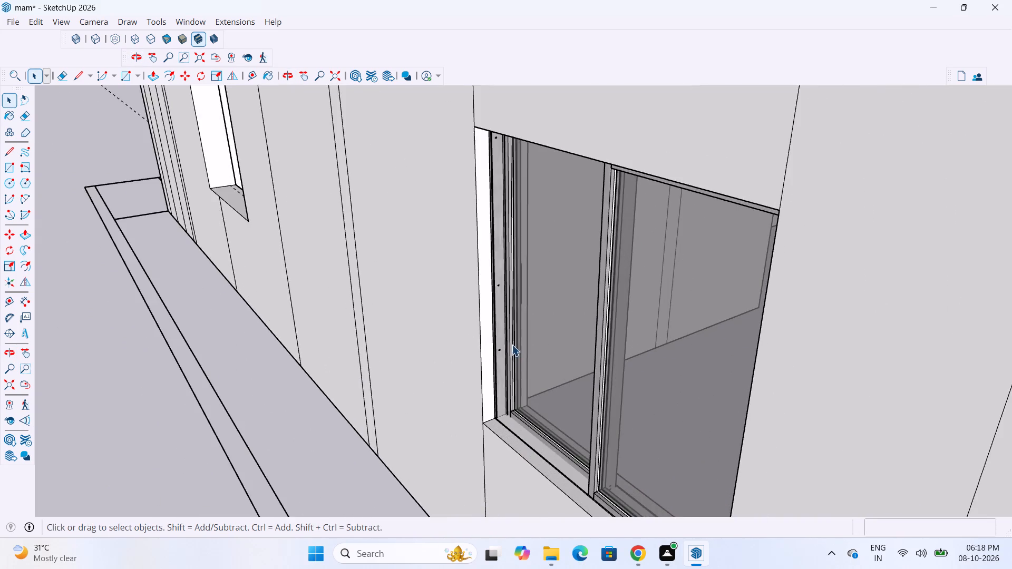
scroll(491, 346, "down", 20)
middle_click_drag(631, 351, 195, 539)
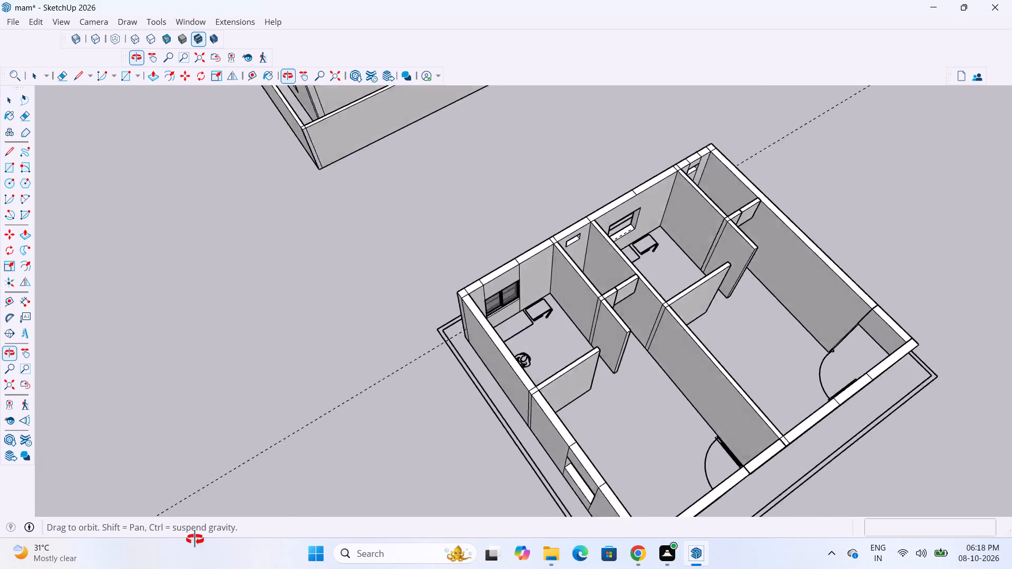
middle_click_drag(195, 539, 0, 518)
Examine the reference house's windows and compare them with the new house's first kitchen window and second kitchen opening.
scroll(0, 518, "down", 9)
scroll(523, 394, "up", 4)
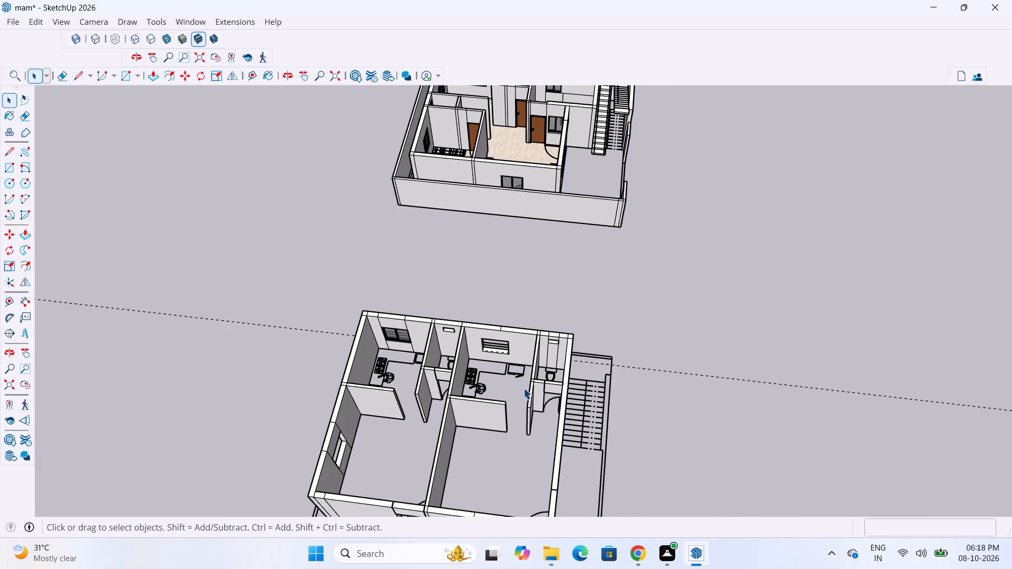
scroll(523, 382, "up", 3)
scroll(523, 381, "down", 8)
scroll(544, 174, "up", 12)
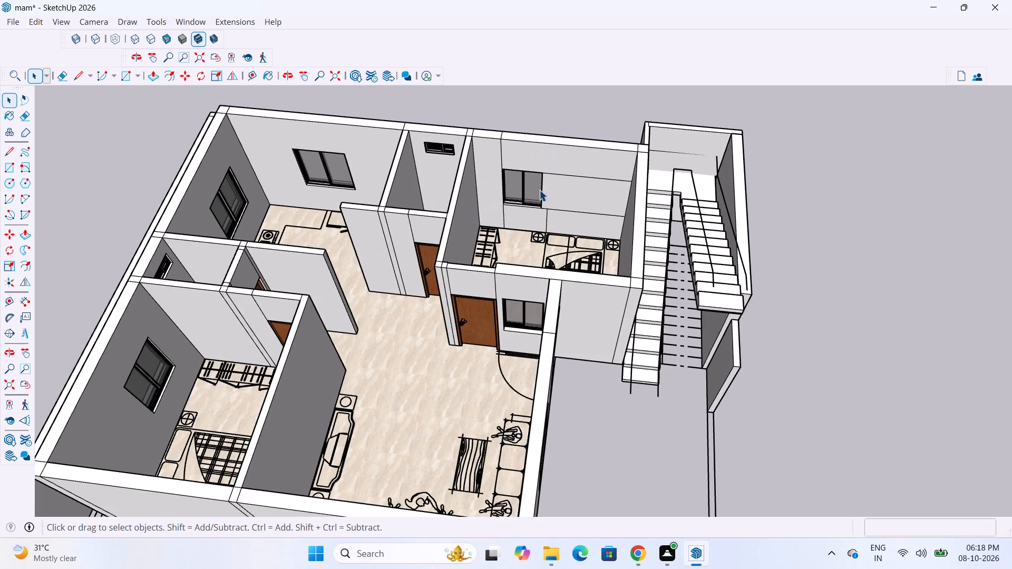
scroll(539, 190, "up", 17)
scroll(543, 170, "down", 10)
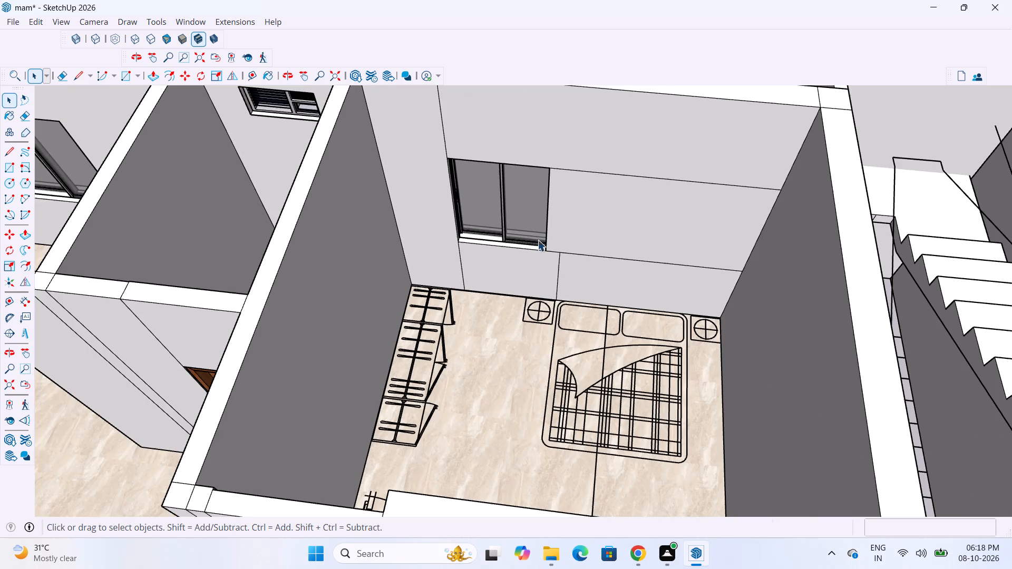
scroll(538, 240, "down", 6)
scroll(528, 199, "down", 20)
scroll(528, 199, "down", 6)
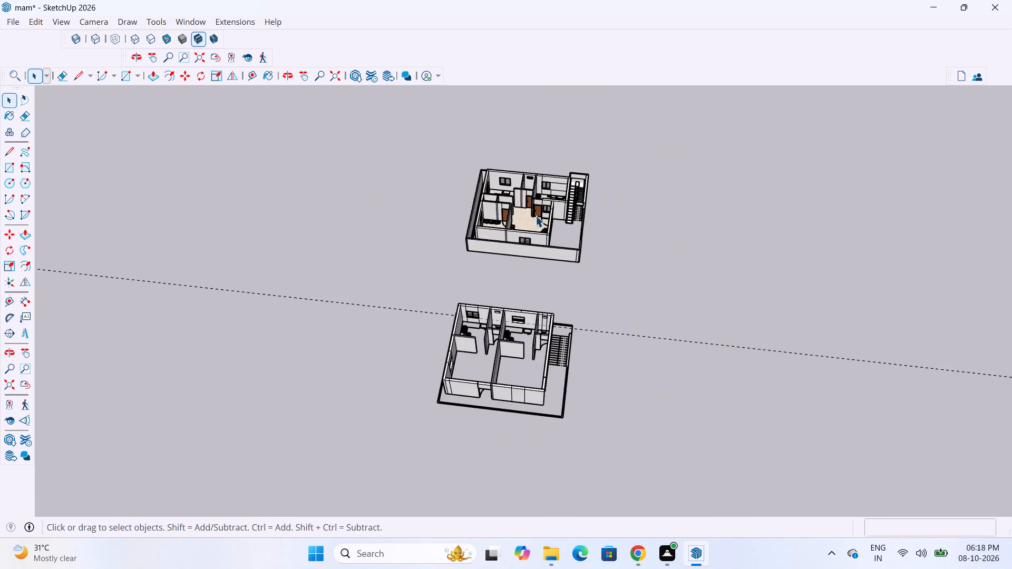
scroll(522, 299, "up", 20)
scroll(522, 299, "up", 1)
scroll(364, 242, "down", 1)
scroll(354, 239, "up", 3)
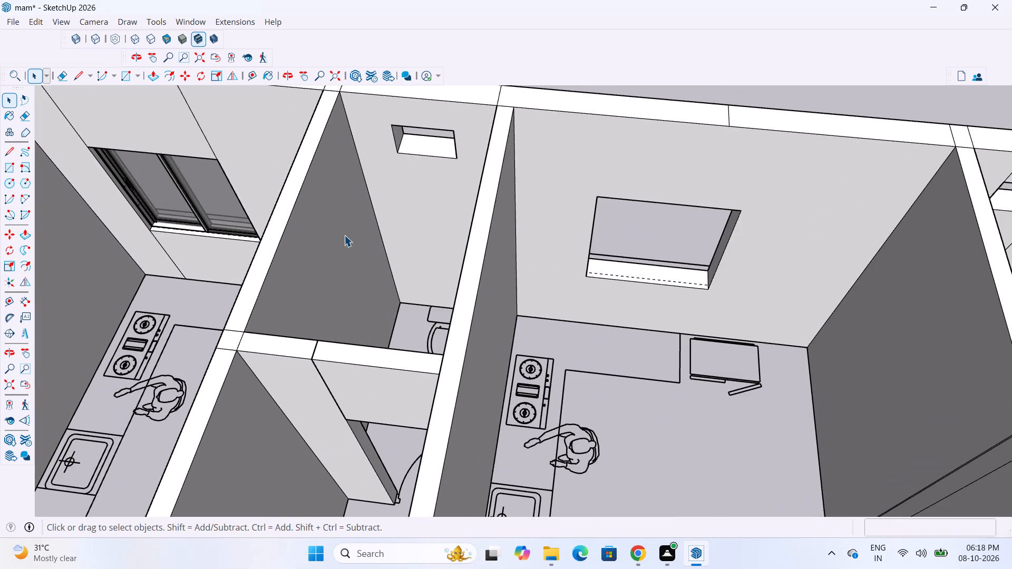
middle_click_drag(348, 222, 392, 139)
scroll(392, 139, "up", 1)
scroll(191, 257, "down", 4)
scroll(550, 213, "down", 8)
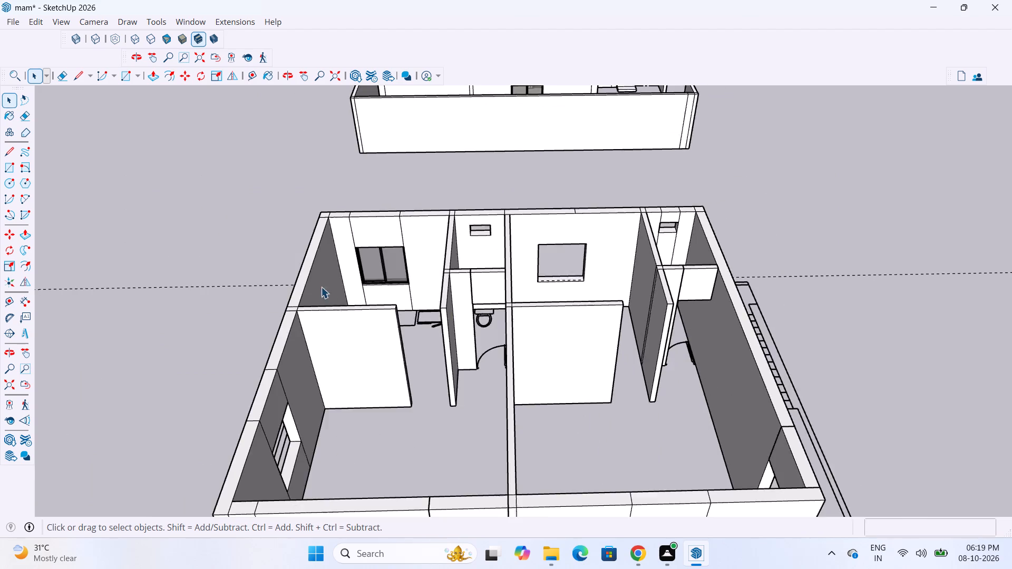
Copy the first kitchen's fitted window into the second kitchen's opening, snapping its lower corner to the guide at the opening's side edge.
scroll(321, 286, "up", 14)
left_click(442, 262)
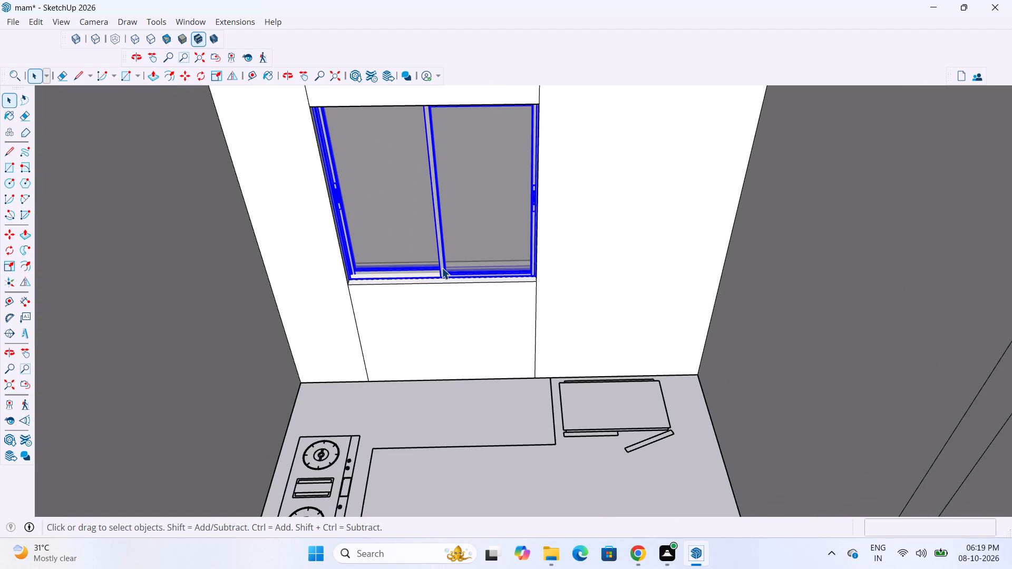
key("m")
scroll(397, 283, "up", 10)
left_click(331, 299)
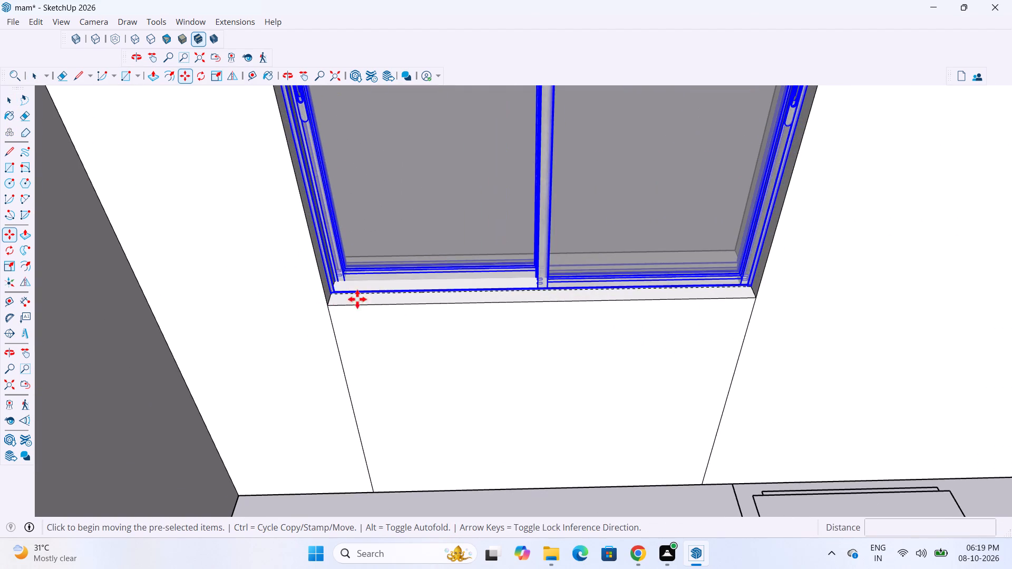
scroll(372, 268, "down", 9)
scroll(316, 288, "down", 18)
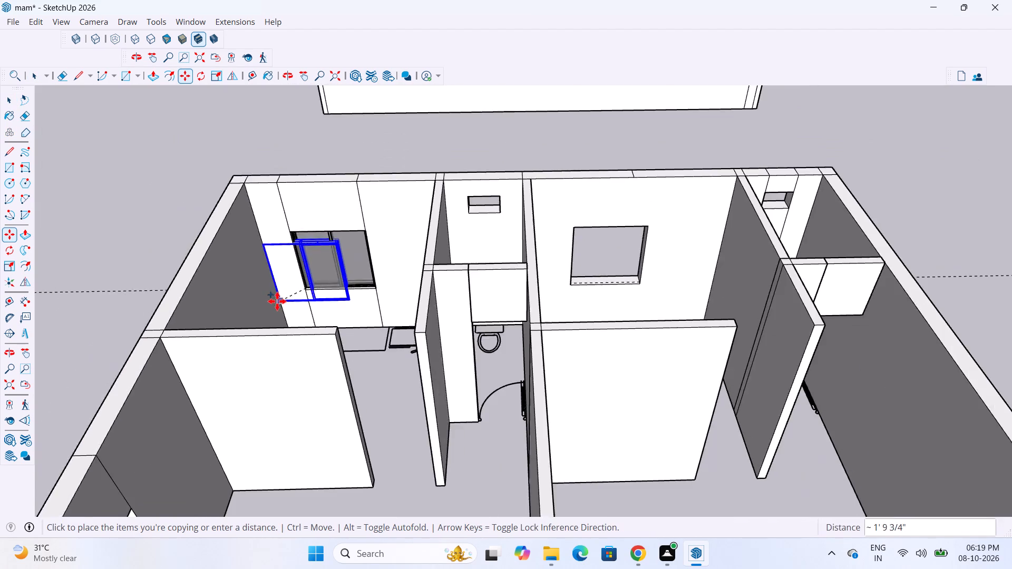
scroll(277, 301, "down", 5)
scroll(479, 301, "up", 20)
scroll(479, 301, "up", 2)
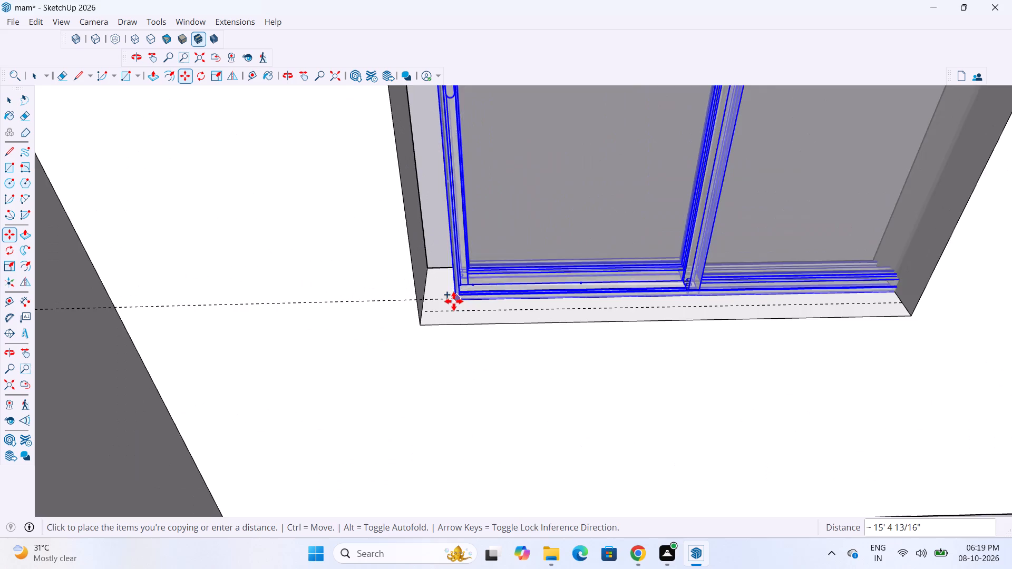
scroll(454, 301, "up", 7)
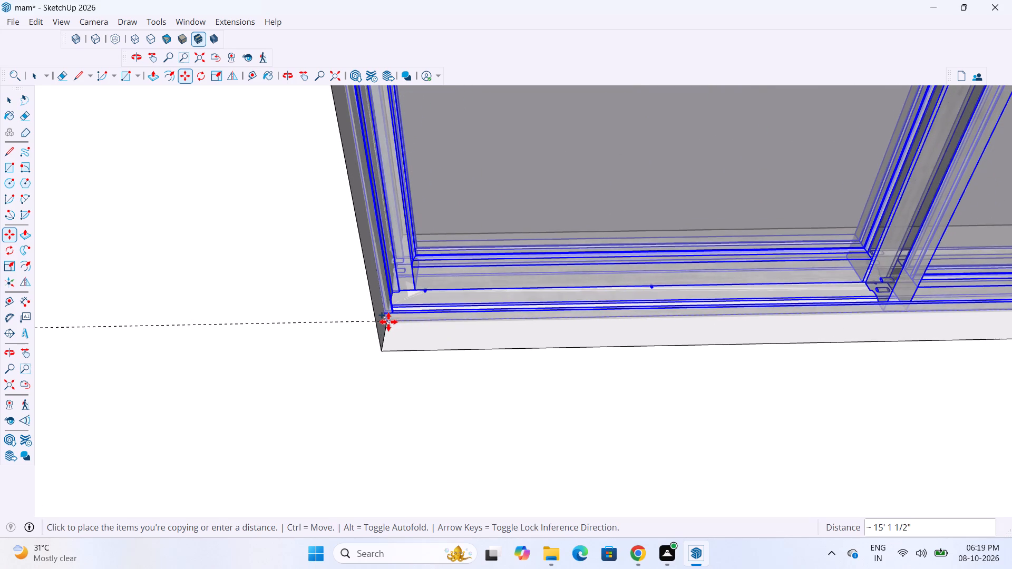
left_click(388, 322)
scroll(374, 319, "down", 13)
scroll(333, 379, "down", 9)
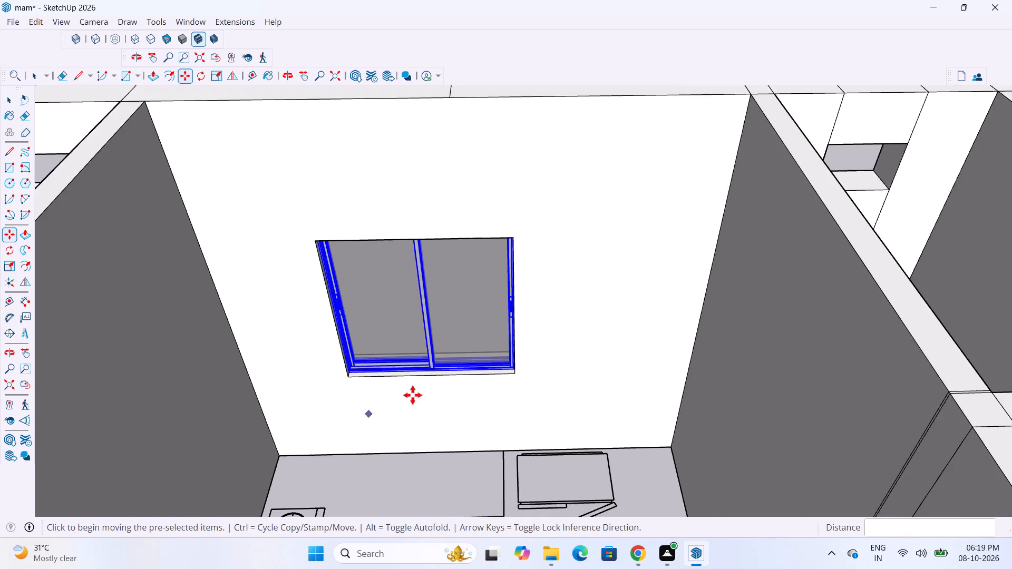
Scale the copied window's width along the red axis to fit the second kitchen opening's side edge, and deselect it.
scroll(442, 361, "up", 3)
key("s")
scroll(520, 319, "up", 11)
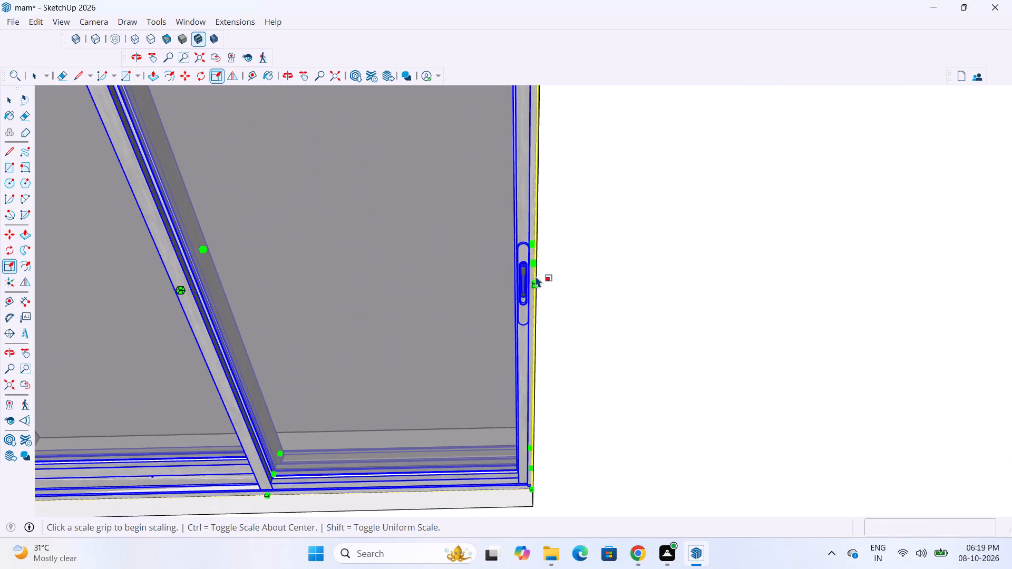
left_click(531, 264)
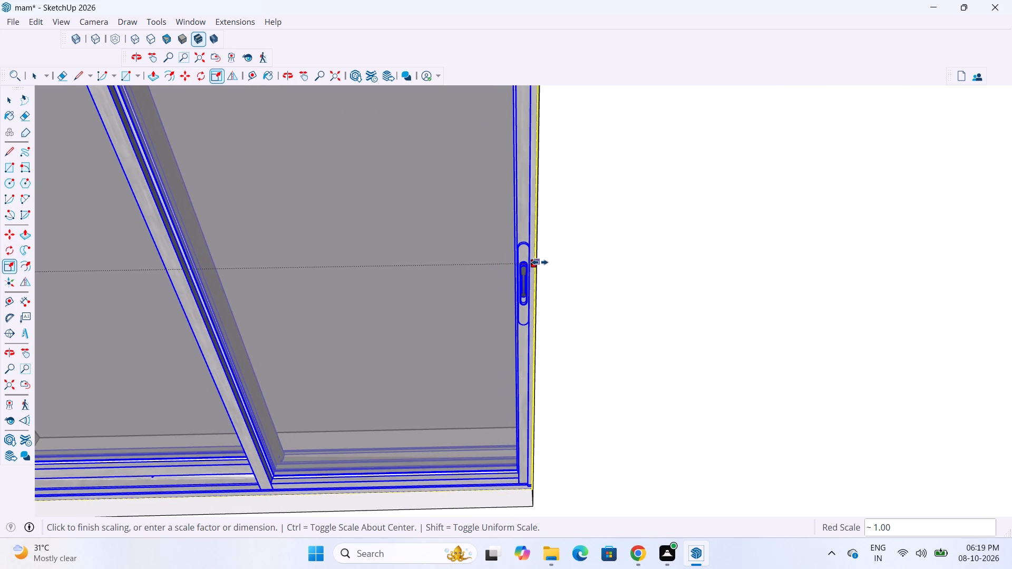
left_click(540, 262)
scroll(563, 344, "down", 20)
scroll(563, 344, "down", 5)
key("space")
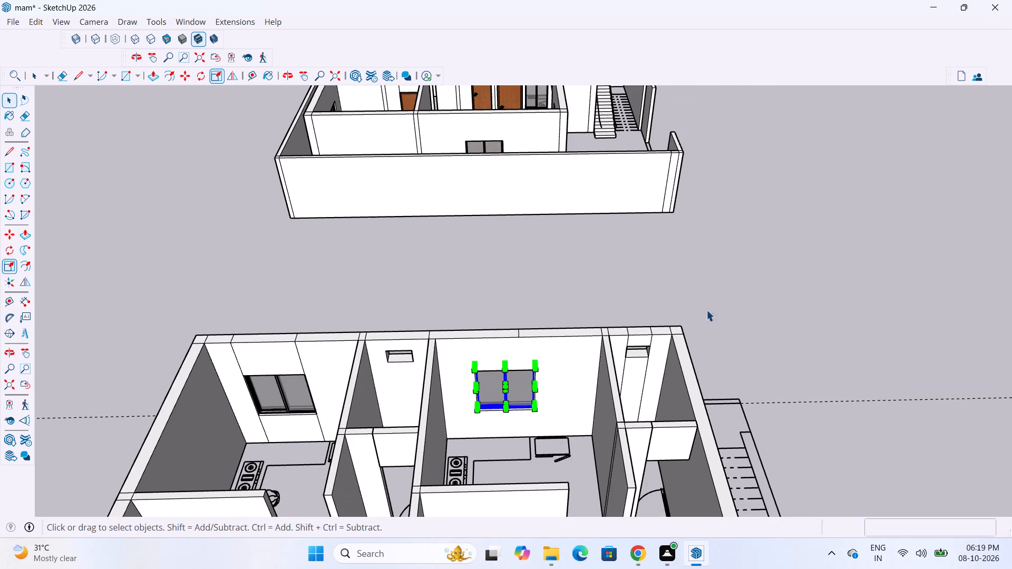
left_click_drag(781, 264, 787, 274)
scroll(599, 342, "down", 4)
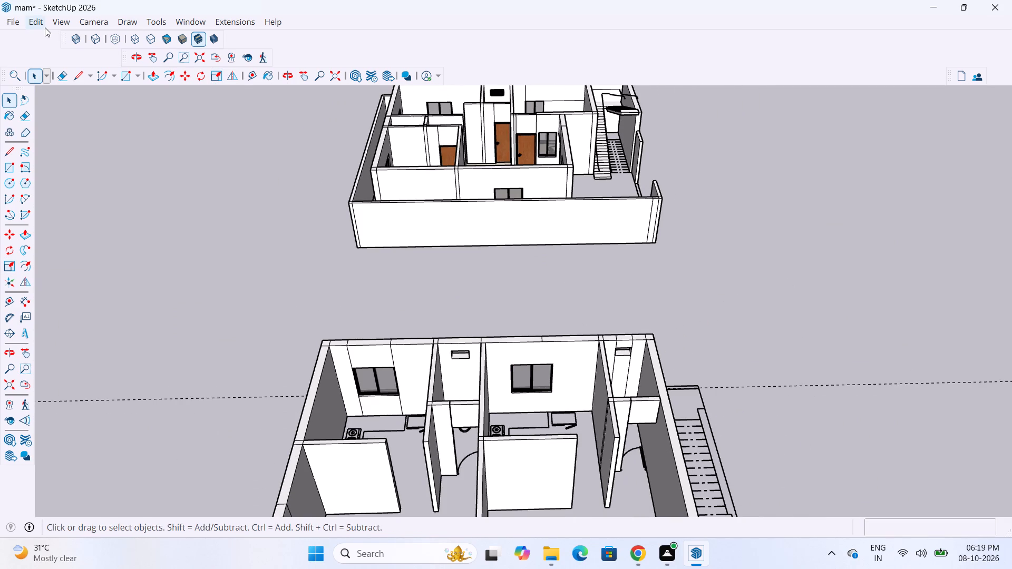
Delete all construction guides from the model.
left_click(45, 27)
left_click(78, 149)
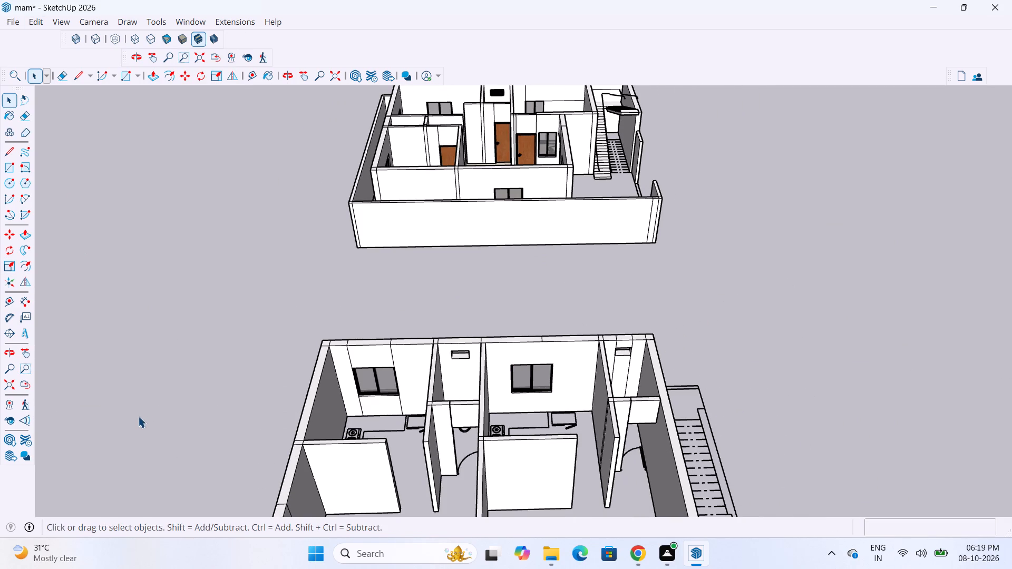
left_click(719, 314)
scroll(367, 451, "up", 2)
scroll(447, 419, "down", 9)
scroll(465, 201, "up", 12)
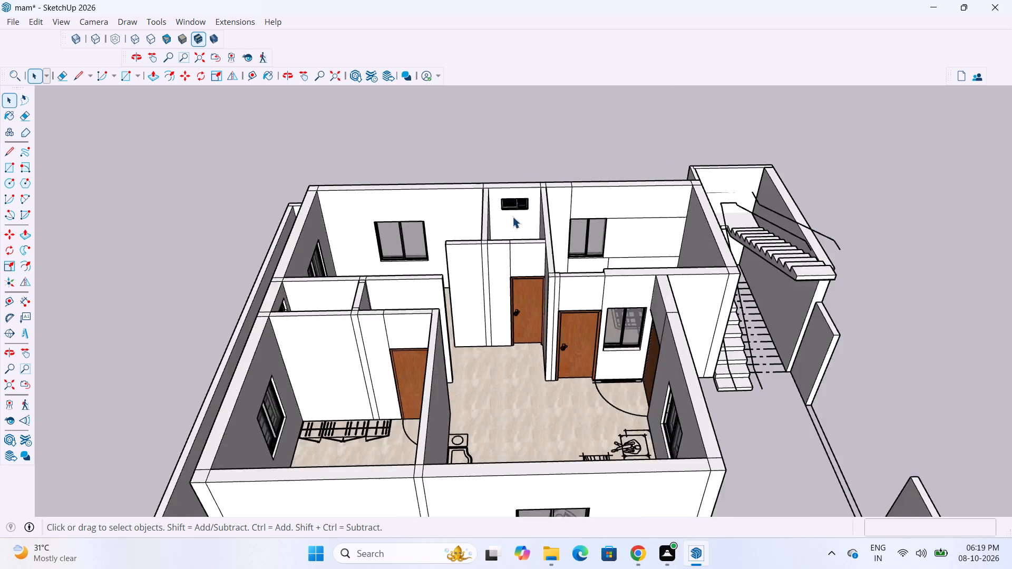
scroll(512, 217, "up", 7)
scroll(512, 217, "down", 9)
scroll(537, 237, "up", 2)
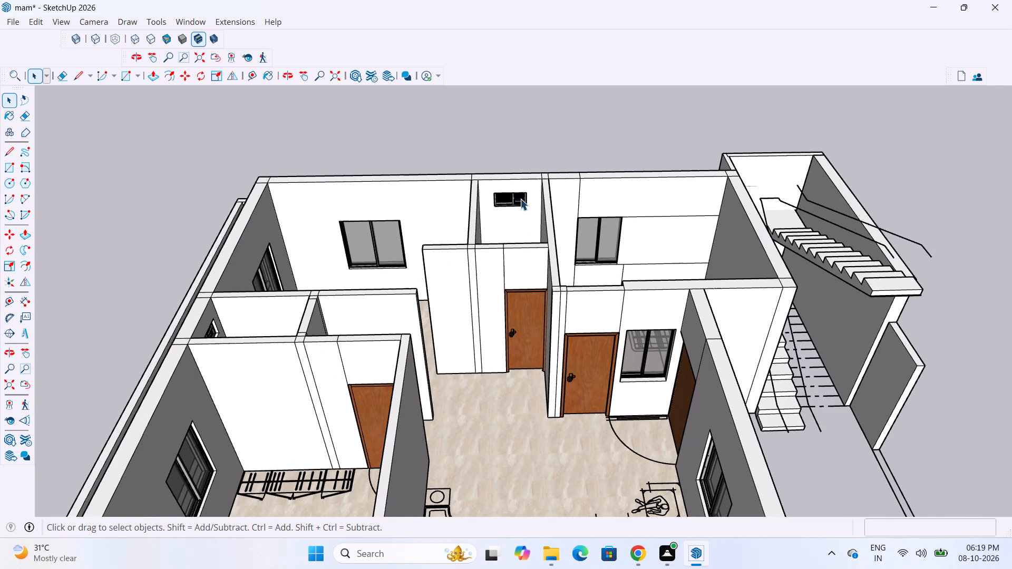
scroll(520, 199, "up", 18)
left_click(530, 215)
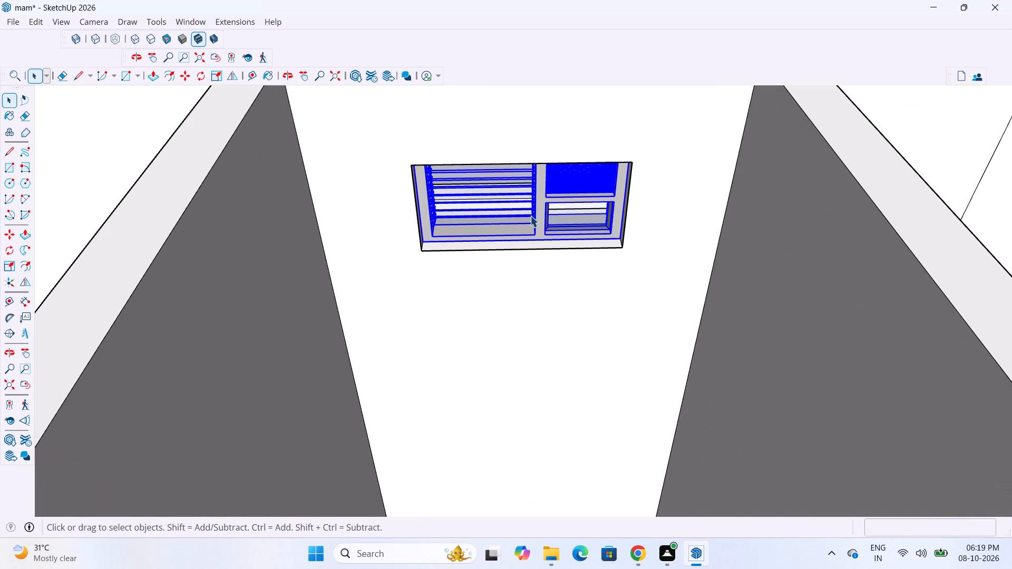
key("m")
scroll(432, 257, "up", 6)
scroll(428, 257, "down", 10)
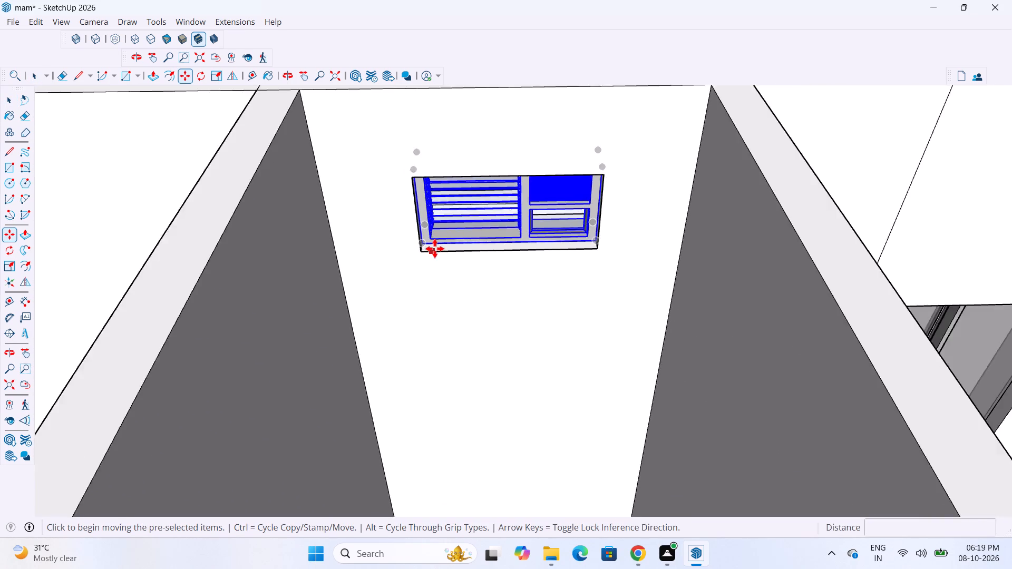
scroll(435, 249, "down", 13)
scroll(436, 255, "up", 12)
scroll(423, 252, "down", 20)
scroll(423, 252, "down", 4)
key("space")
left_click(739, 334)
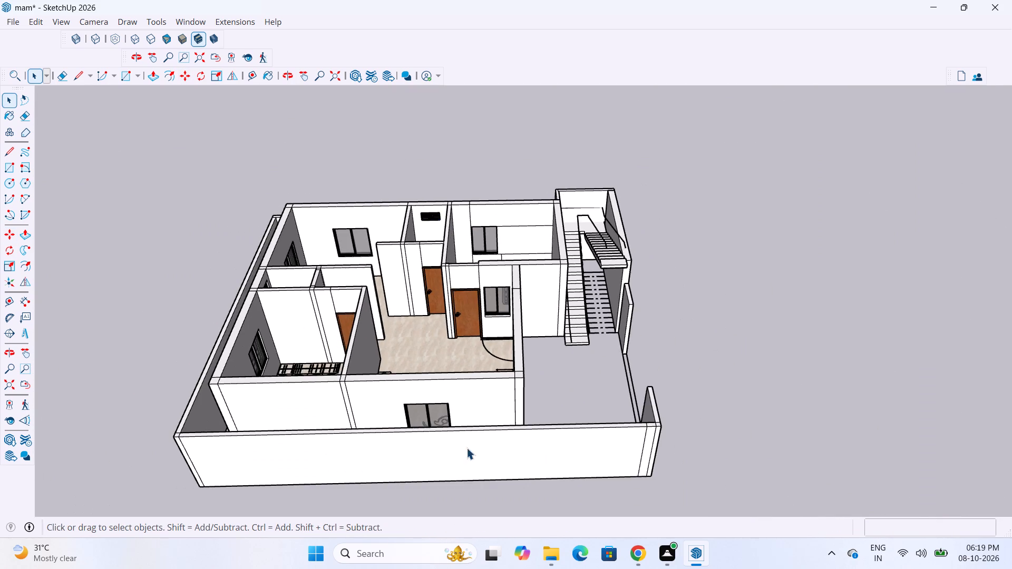
Place a guide 2" in from the inner bottom edge of the ventilator opening between the two kitchens.
scroll(274, 440, "up", 10)
scroll(292, 366, "down", 17)
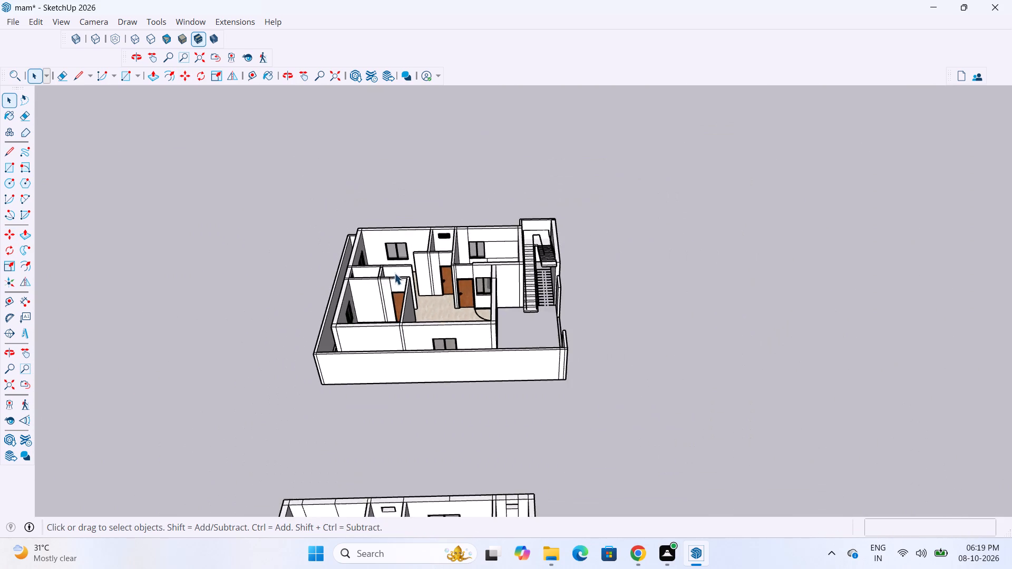
scroll(394, 273, "down", 5)
scroll(375, 395, "up", 20)
scroll(332, 354, "up", 1)
scroll(454, 350, "up", 4)
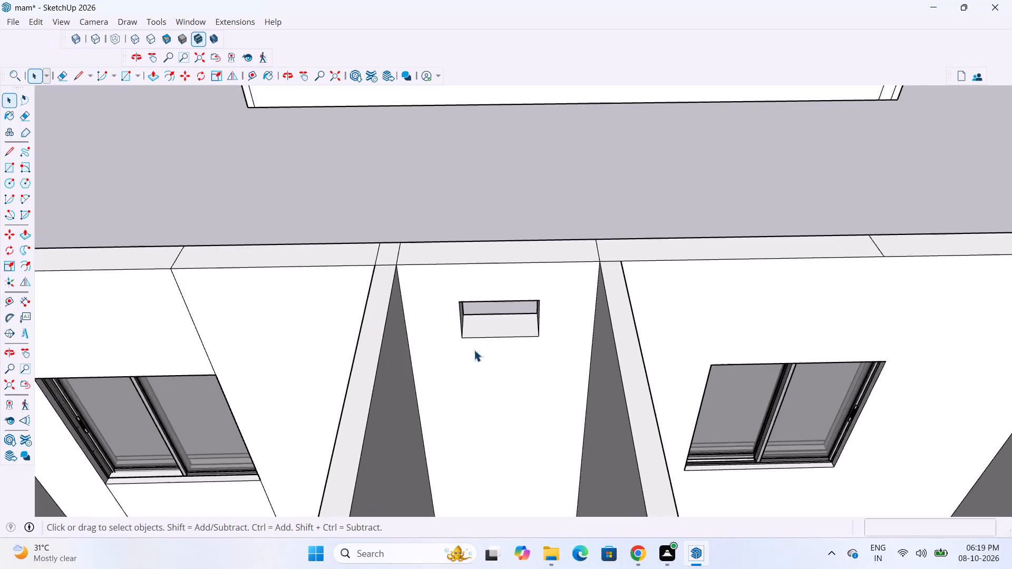
scroll(474, 350, "up", 1)
key("t")
scroll(475, 344, "up", 4)
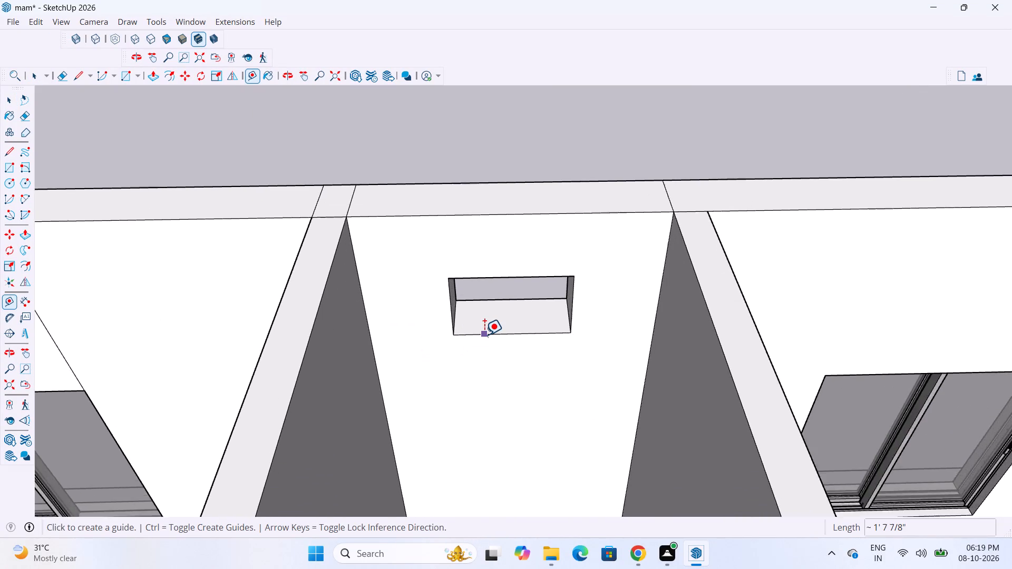
left_click(484, 335)
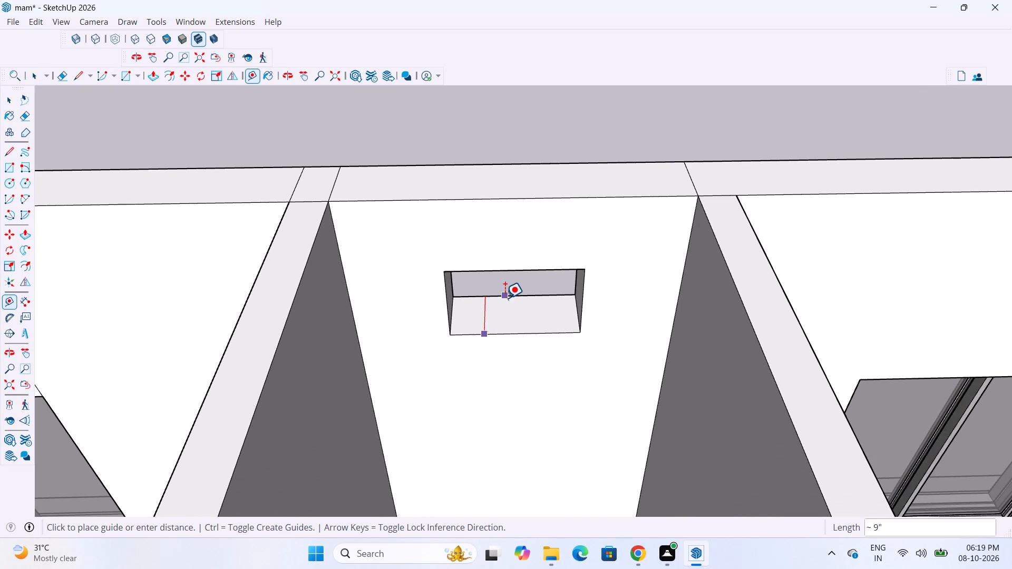
type("2\"")
key("Return")
scroll(458, 358, "down", 13)
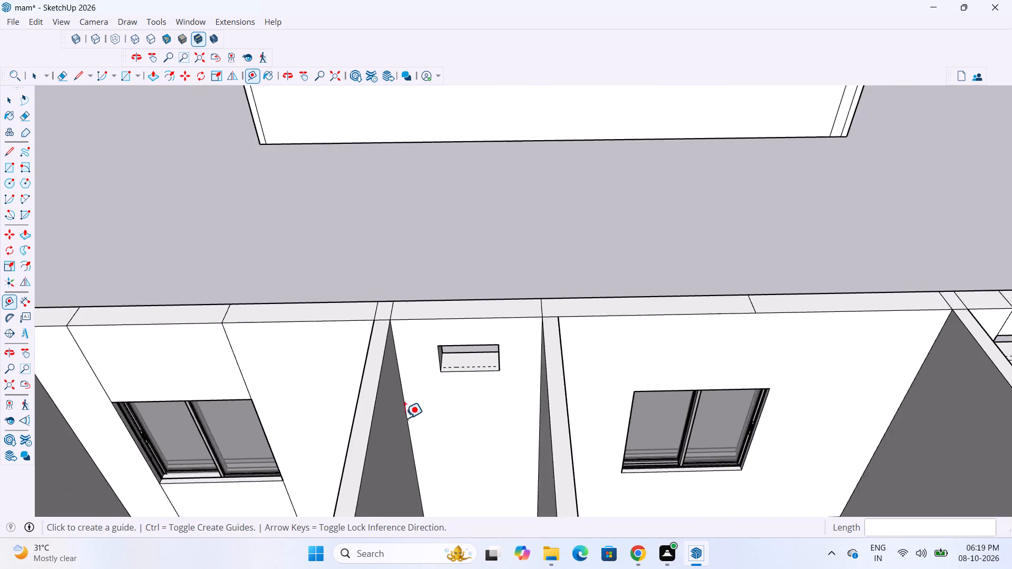
scroll(405, 418, "down", 16)
key("space")
Copy the reference house's bathroom ventilator into the opening between the two kitchens, snapping its lower corner to the guide at the side edge.
scroll(442, 142, "up", 3)
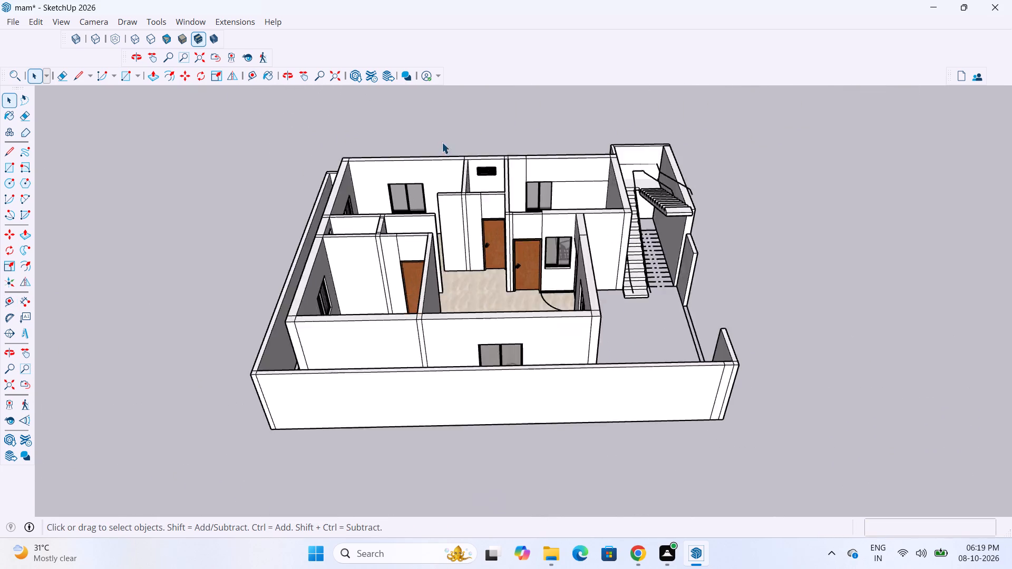
scroll(442, 142, "up", 20)
scroll(442, 142, "up", 3)
left_click(489, 183)
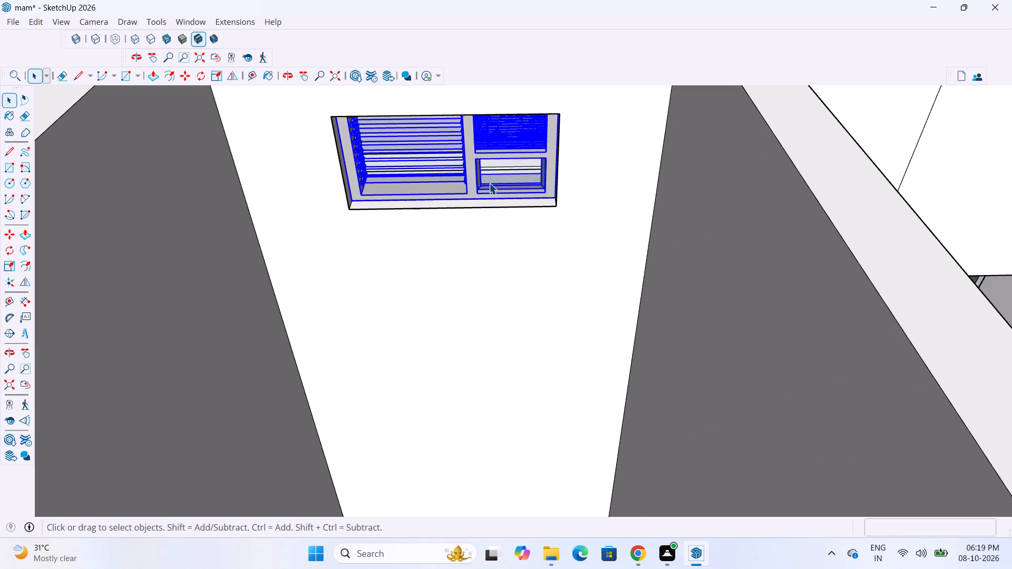
key("m")
scroll(338, 201, "up", 4)
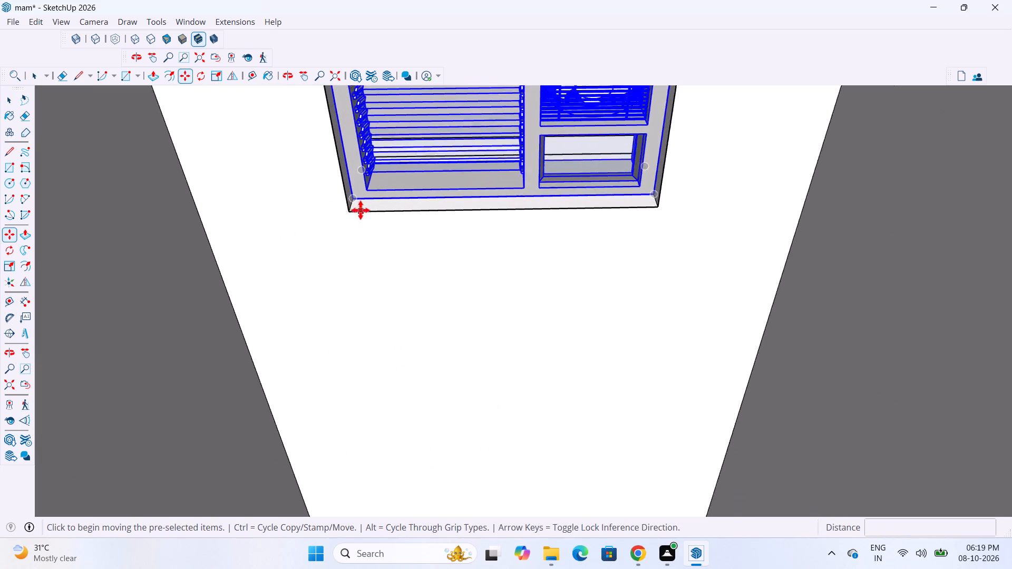
scroll(361, 210, "up", 1)
left_click(354, 195)
scroll(348, 264, "down", 7)
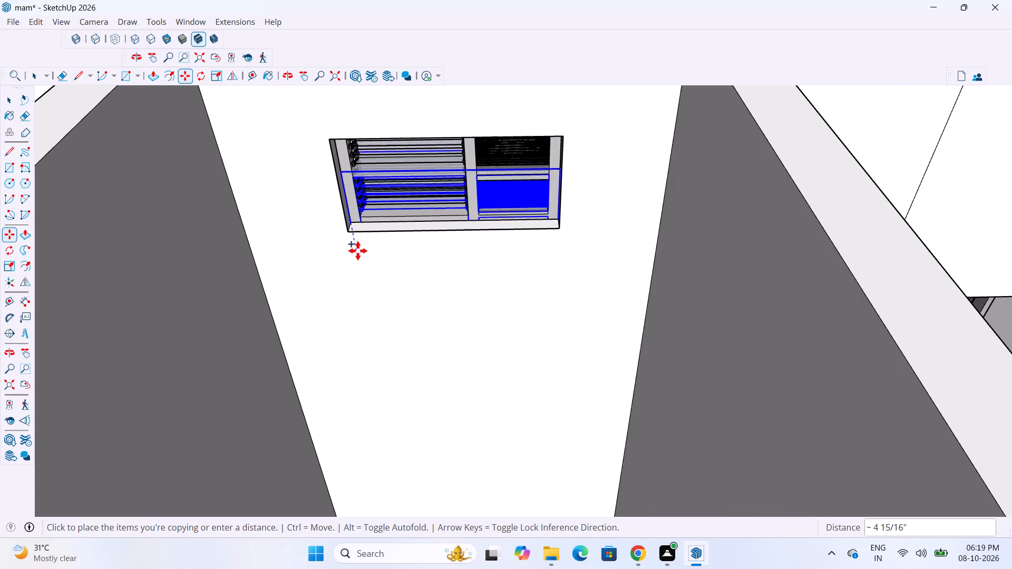
scroll(358, 251, "down", 20)
scroll(358, 251, "down", 20)
scroll(358, 251, "down", 3)
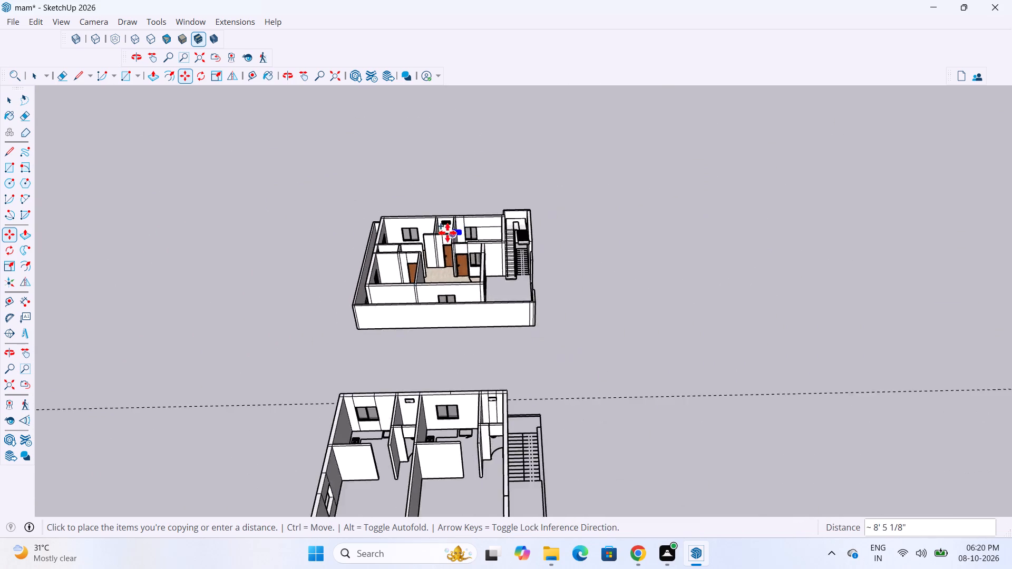
scroll(447, 233, "down", 4)
scroll(463, 349, "up", 20)
scroll(463, 349, "up", 3)
scroll(670, 201, "down", 5)
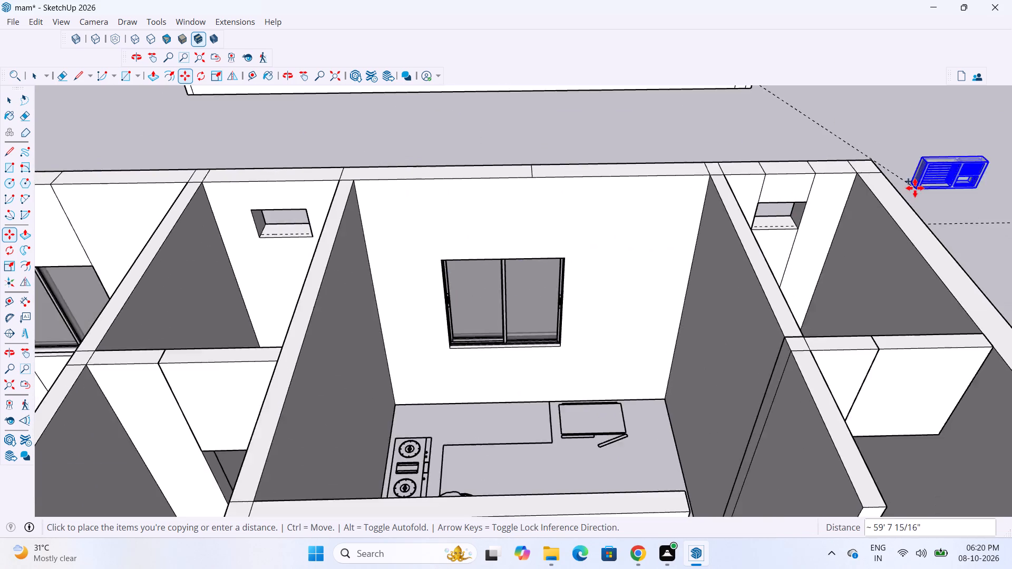
scroll(915, 188, "down", 4)
scroll(639, 203, "up", 20)
scroll(639, 203, "up", 4)
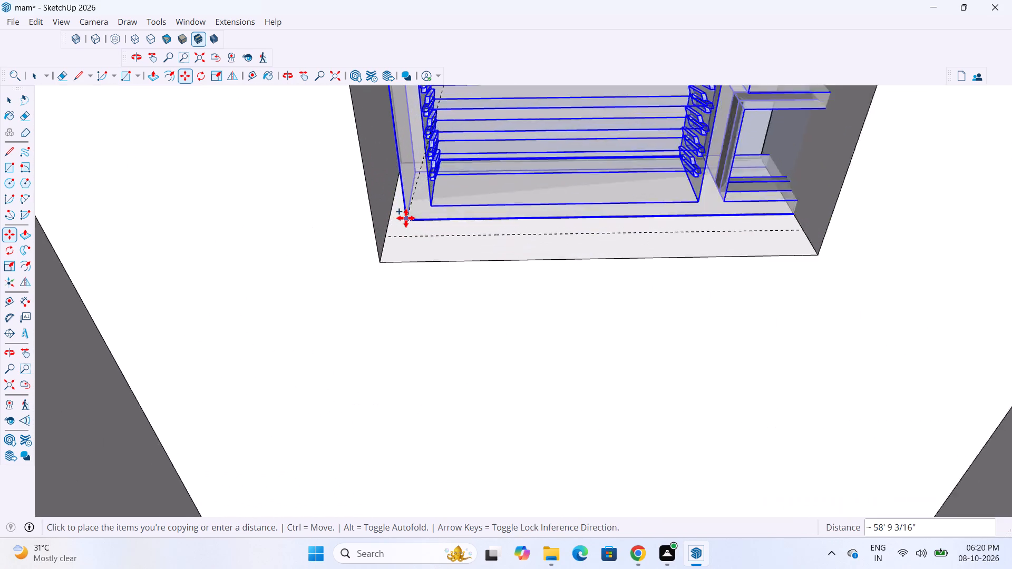
scroll(406, 218, "up", 9)
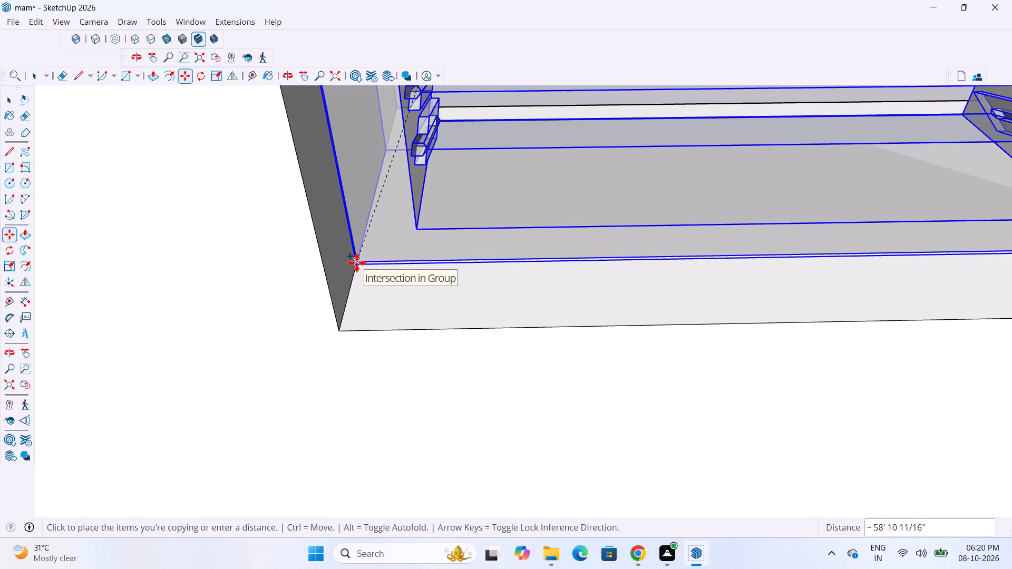
left_click(357, 263)
scroll(319, 280, "down", 20)
scroll(319, 280, "down", 2)
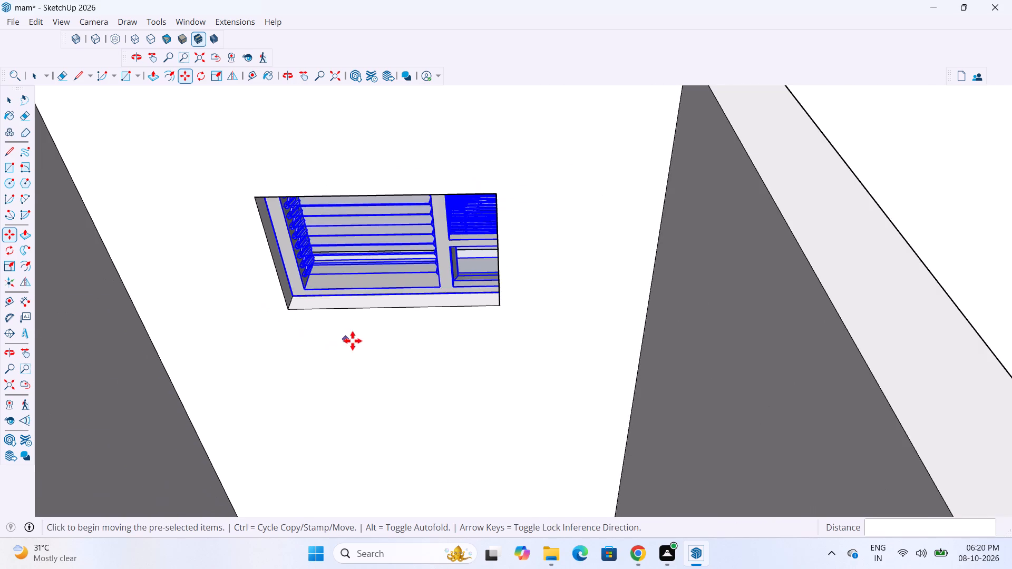
scroll(353, 341, "down", 5)
Scale the copied ventilator's width along the red axis to fit the opening's side edge.
key("s")
scroll(403, 295, "up", 7)
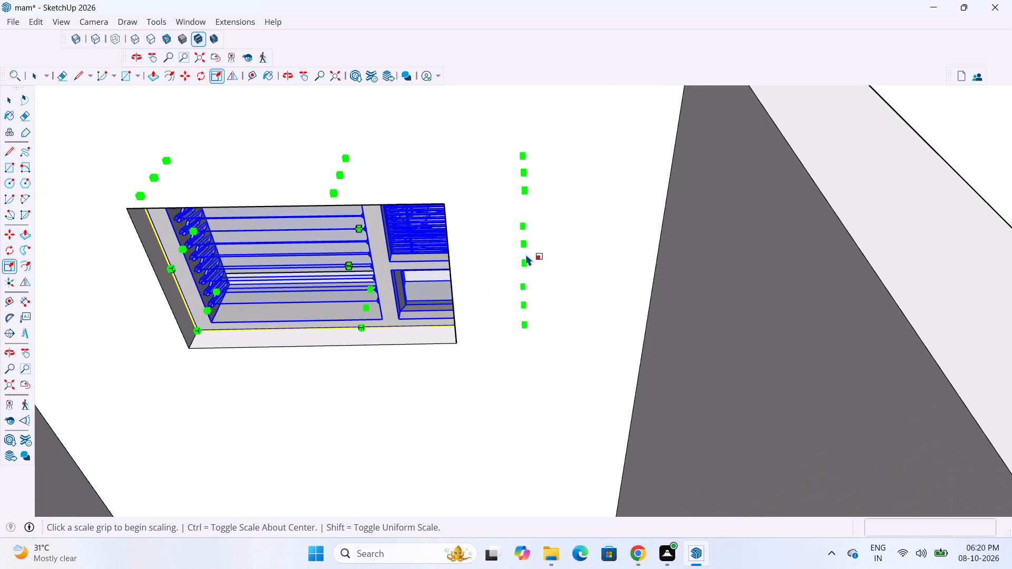
left_click(526, 242)
scroll(443, 253, "up", 4)
middle_click_drag(448, 251, 476, 234)
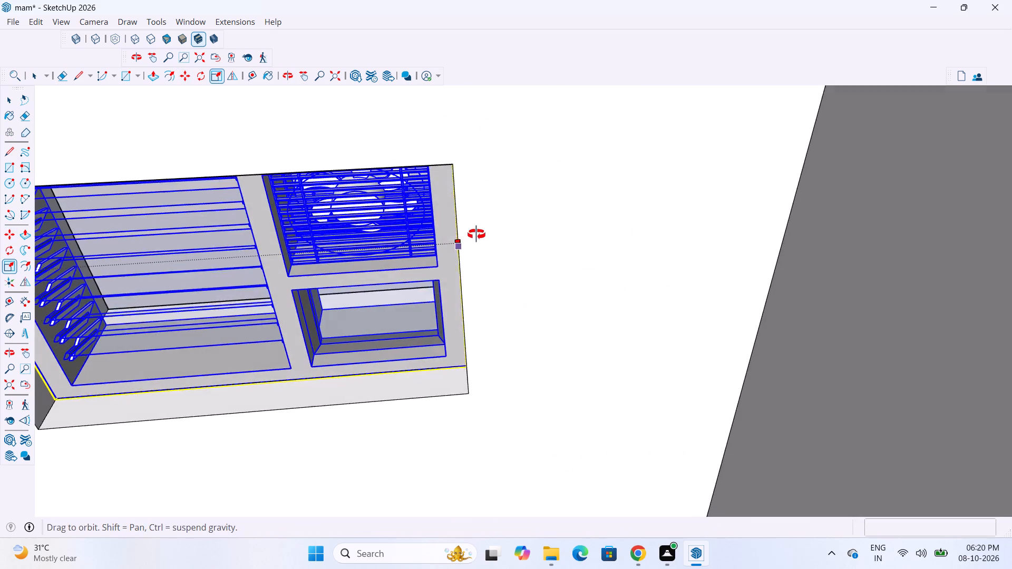
middle_click_drag(476, 234, 481, 233)
left_click(462, 247)
Scale the ventilator between the two kitchens along the blue axis by about 1.02 to fit the opening's top edge.
scroll(548, 278, "down", 3)
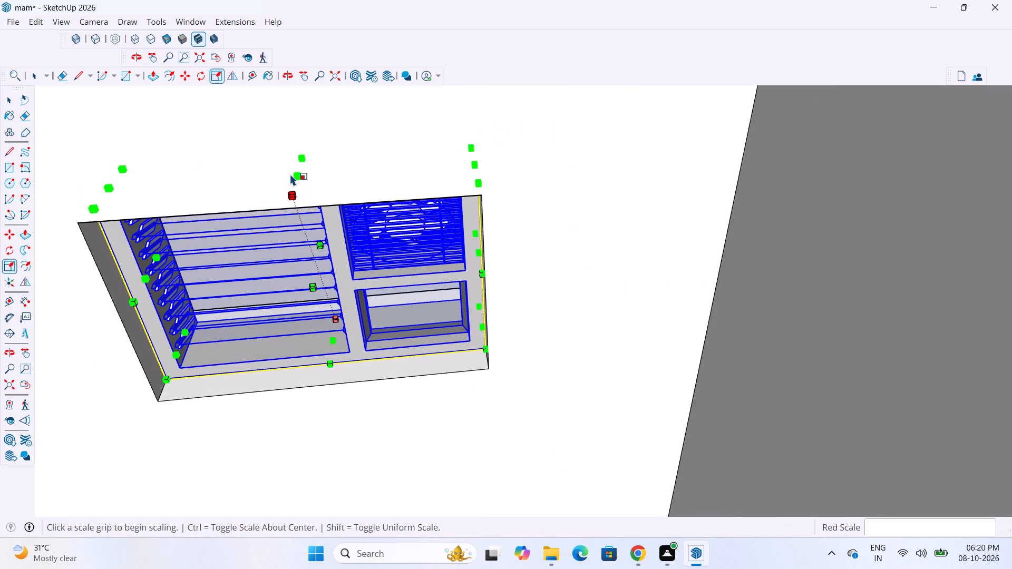
left_click(294, 172)
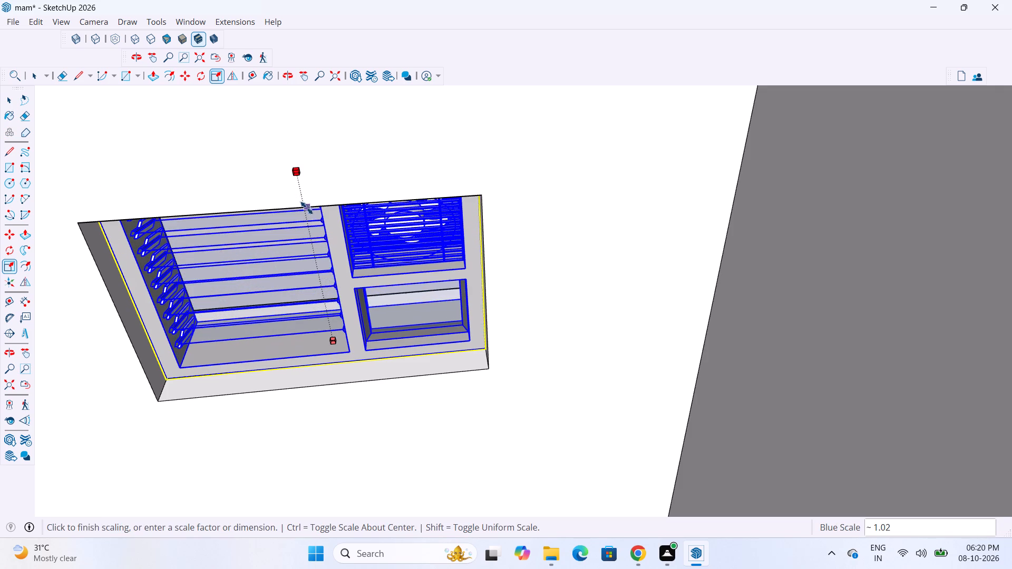
left_click(306, 204)
scroll(310, 293, "up", 2)
scroll(375, 274, "down", 6)
middle_click_drag(469, 280, 489, 202)
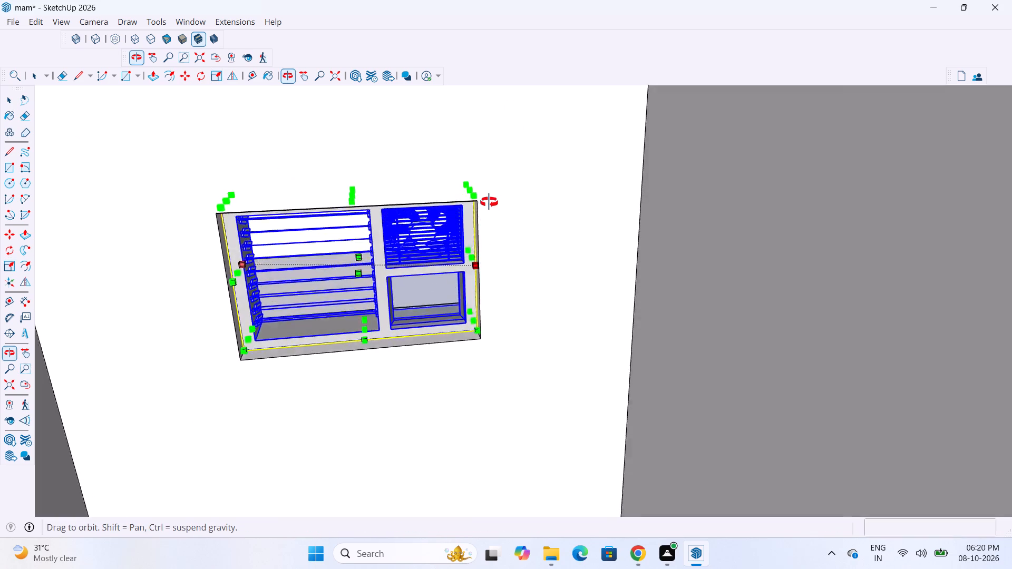
middle_click_drag(489, 202, 523, 144)
scroll(411, 268, "down", 14)
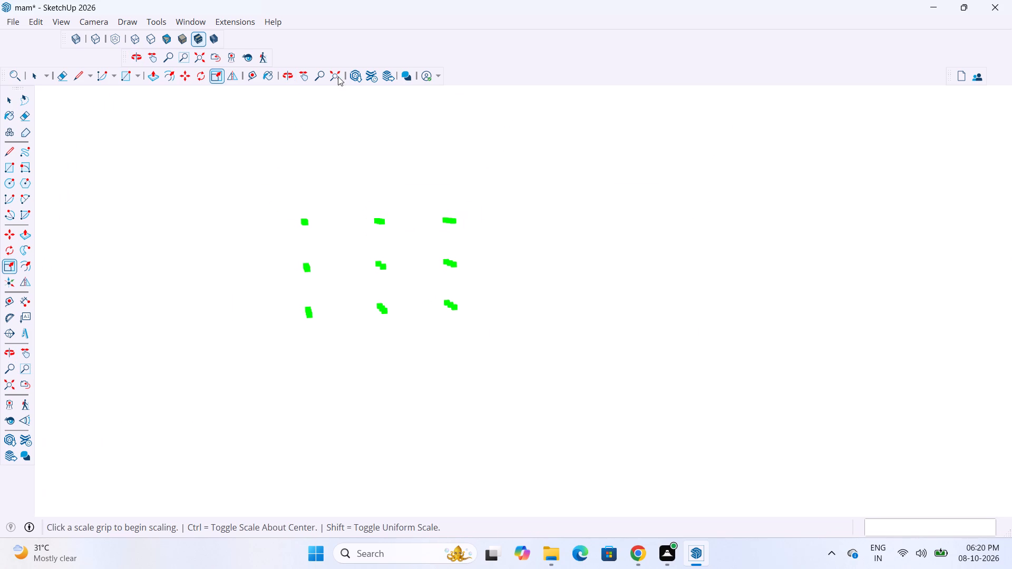
left_click(338, 76)
scroll(497, 312, "down", 4)
middle_click_drag(573, 297, 398, 357)
scroll(552, 283, "down", 5)
key("space")
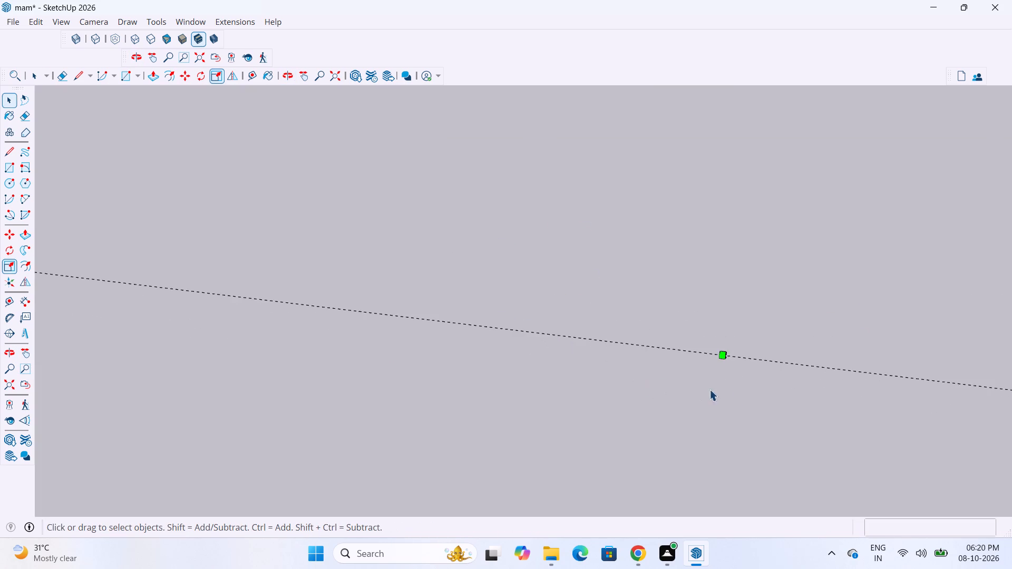
scroll(741, 329, "up", 20)
scroll(741, 329, "up", 14)
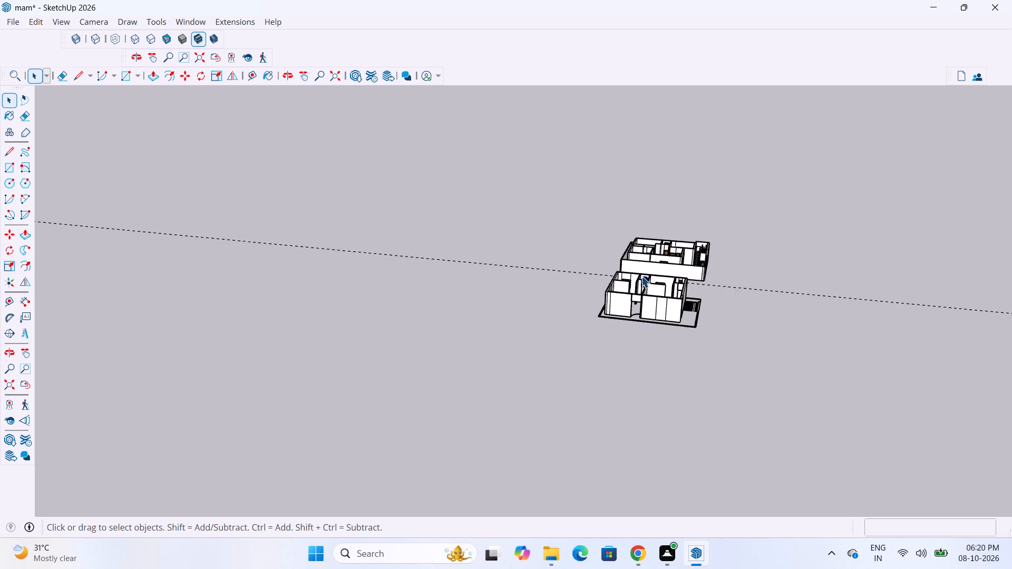
scroll(641, 276, "up", 16)
scroll(684, 308, "up", 3)
scroll(528, 301, "down", 9)
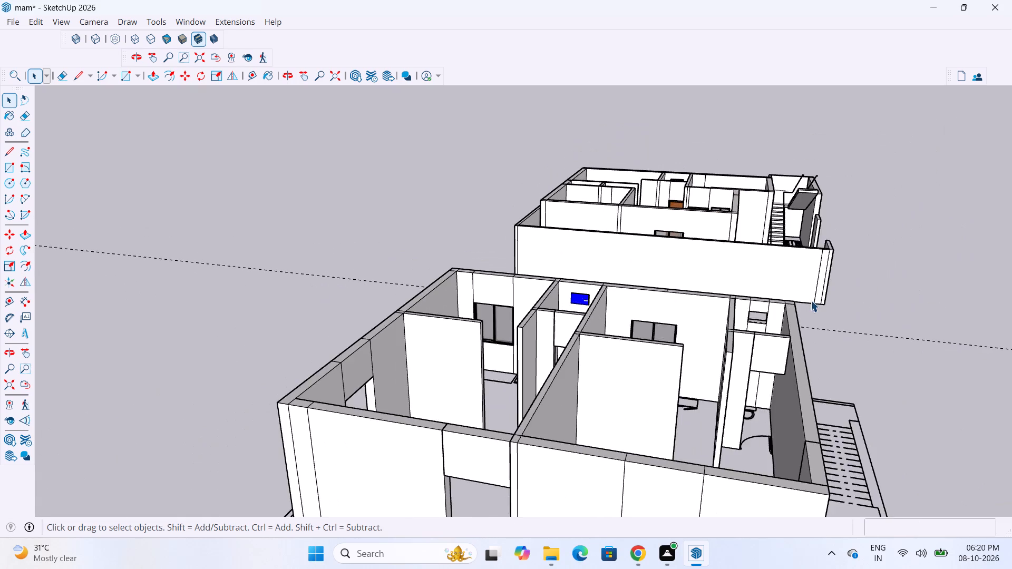
middle_click_drag(839, 262, 873, 293)
scroll(863, 286, "down", 1)
left_click(886, 313)
Copy the fitted ventilator into the corner bathroom's opening on the staircase side, snapping its lower corner to the guide at the opening's side edge.
scroll(679, 346, "up", 19)
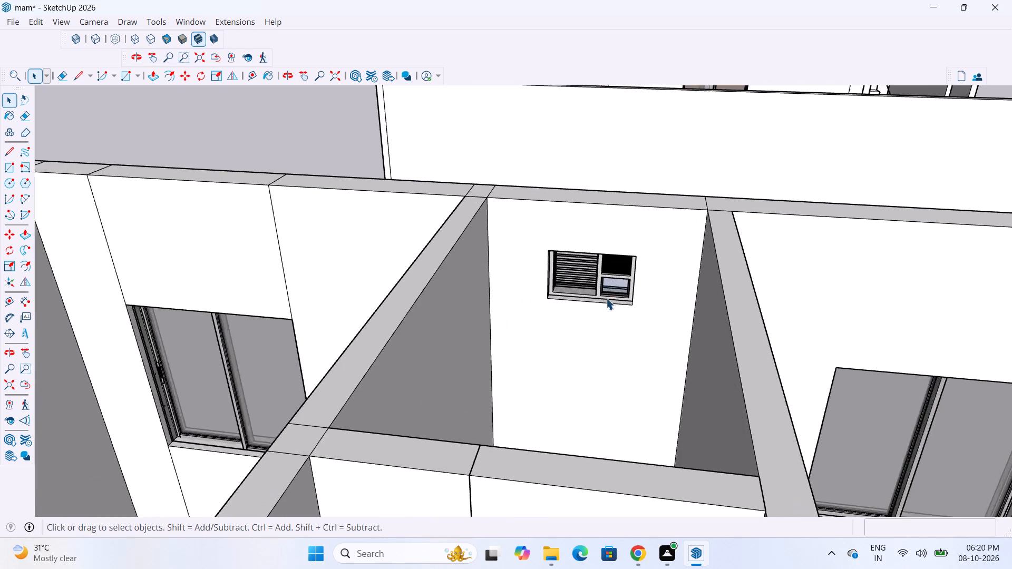
scroll(606, 298, "up", 3)
left_click(603, 279)
key("m")
scroll(570, 295, "up", 9)
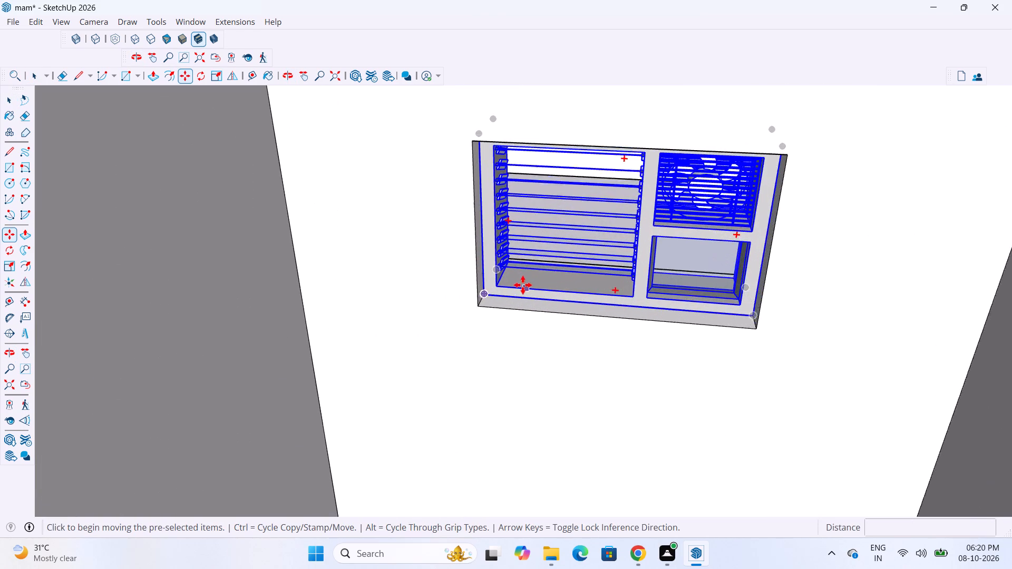
left_click(479, 300)
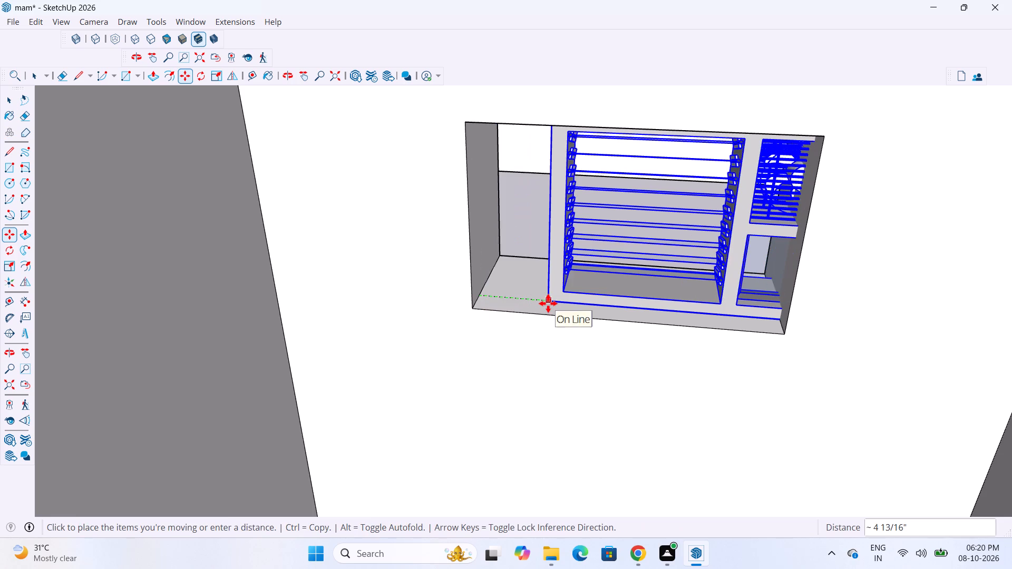
scroll(523, 293, "down", 20)
scroll(523, 293, "down", 8)
scroll(674, 317, "up", 2)
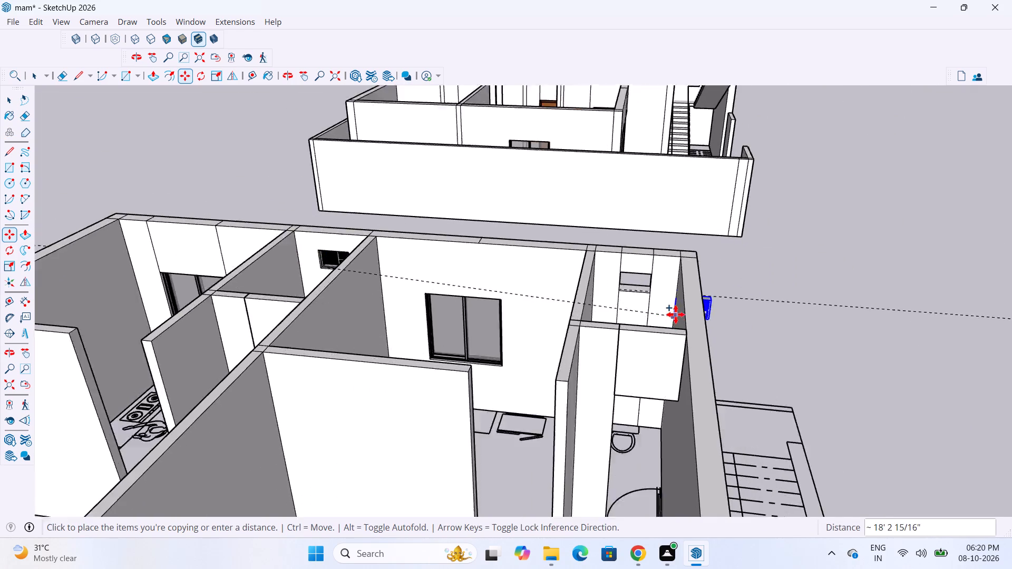
scroll(676, 315, "up", 14)
scroll(586, 297, "down", 5)
scroll(484, 371, "down", 3)
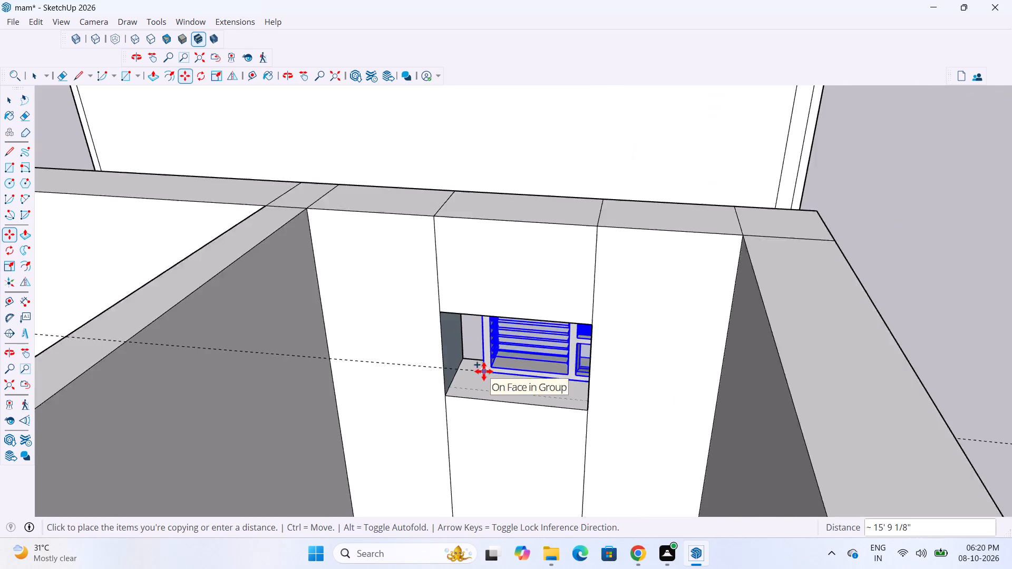
scroll(484, 371, "down", 7)
middle_click_drag(490, 380, 534, 389)
scroll(512, 383, "up", 8)
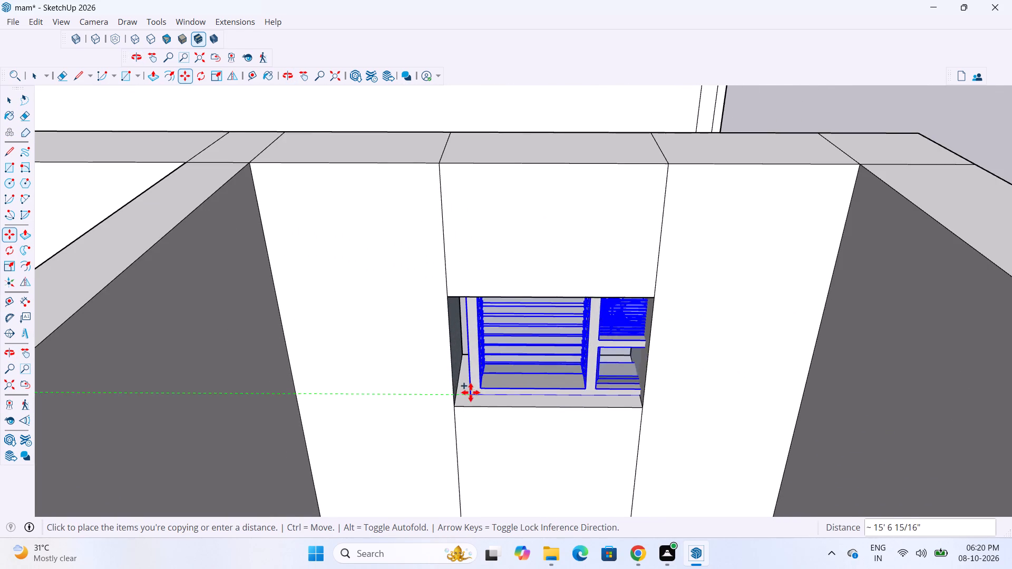
scroll(471, 393, "up", 3)
scroll(470, 368, "down", 4)
middle_click_drag(494, 382, 515, 399)
scroll(515, 406, "down", 8)
scroll(485, 393, "up", 2)
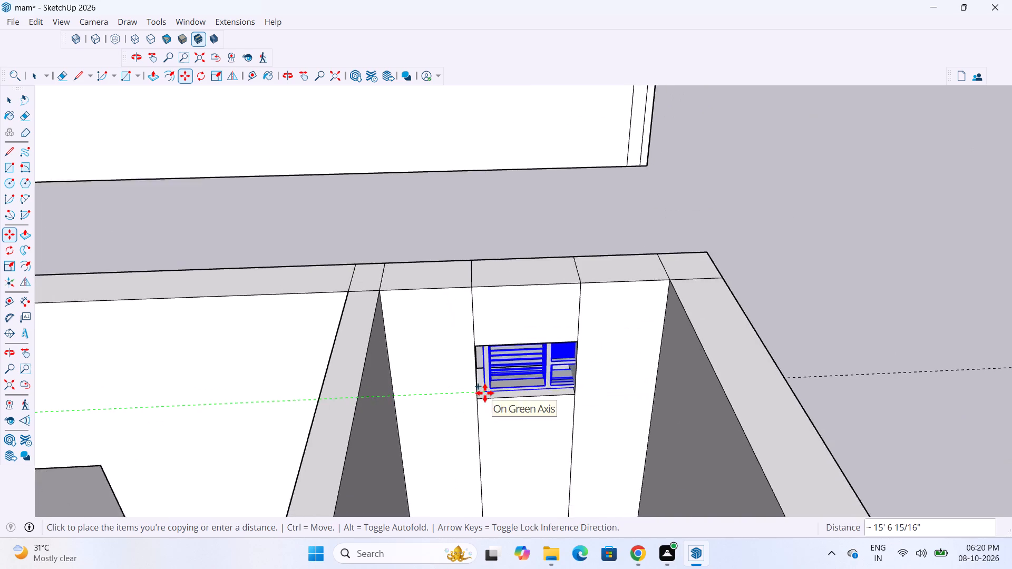
scroll(485, 393, "up", 2)
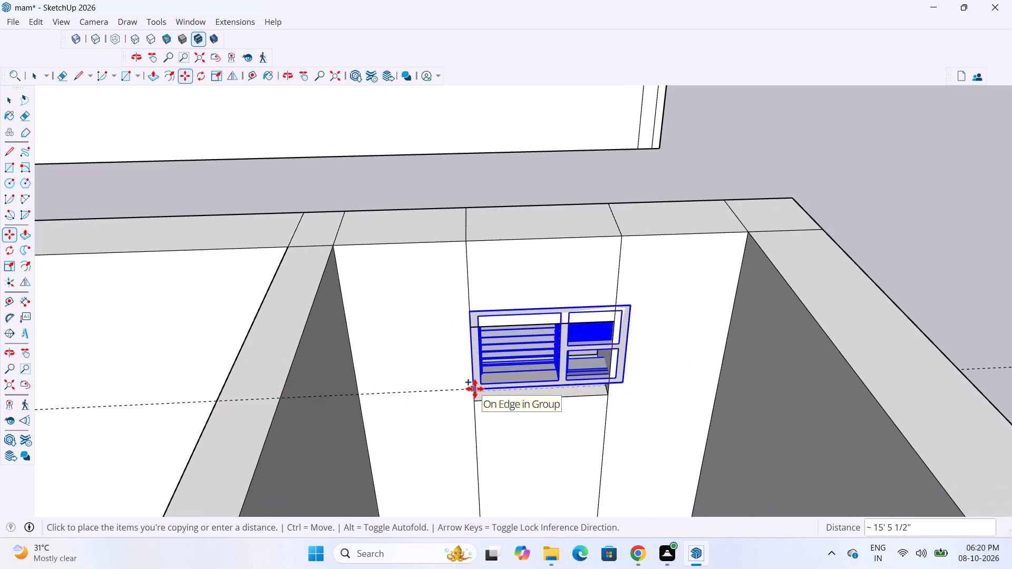
scroll(475, 389, "up", 8)
middle_click_drag(520, 392, 462, 374)
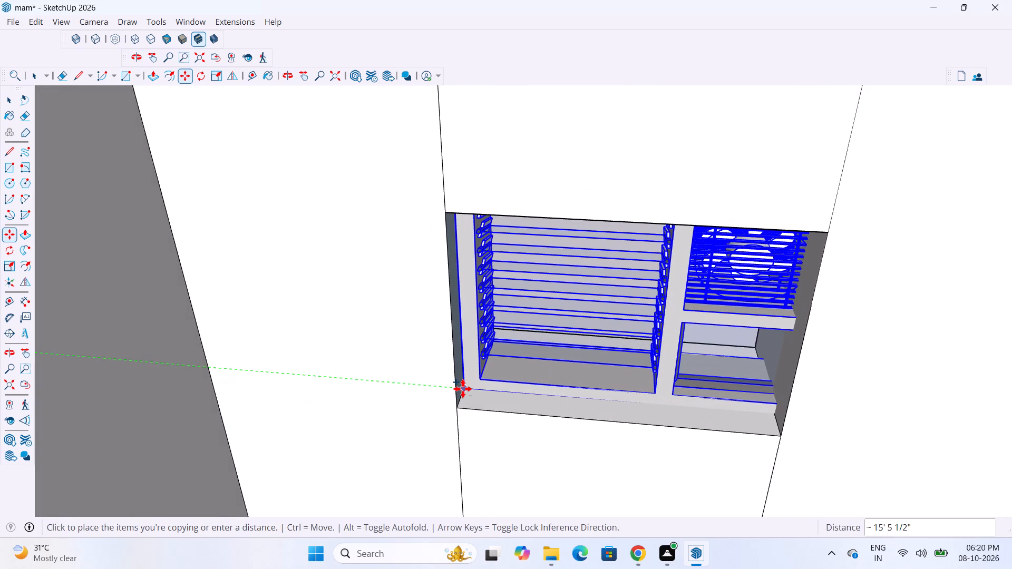
left_click(463, 389)
Scale the copied ventilator's width along the red axis to fit the opposite side edge of the corner bathroom's opening.
scroll(439, 380, "down", 13)
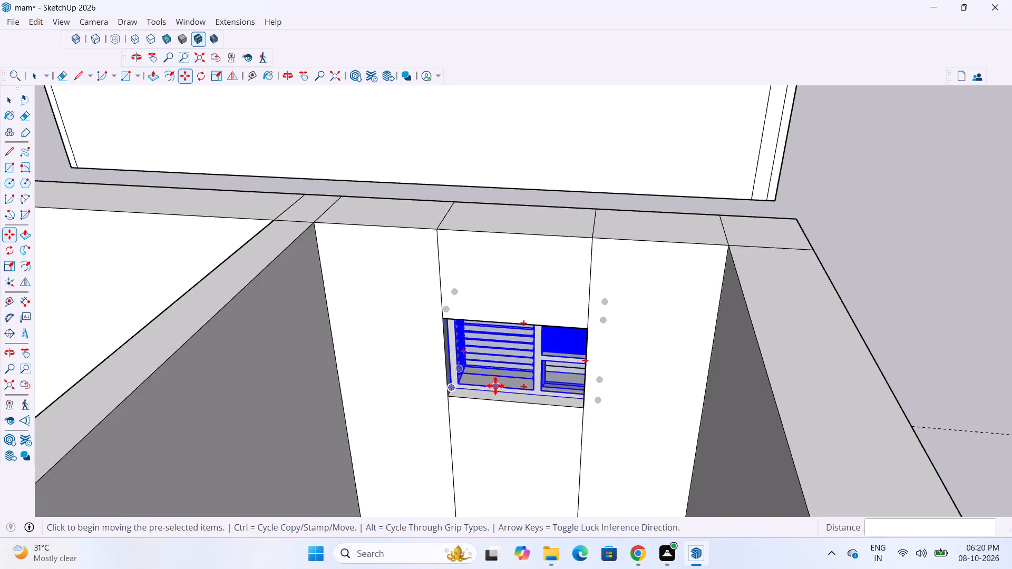
scroll(495, 386, "down", 3)
key("s")
scroll(572, 400, "up", 8)
left_click(543, 338)
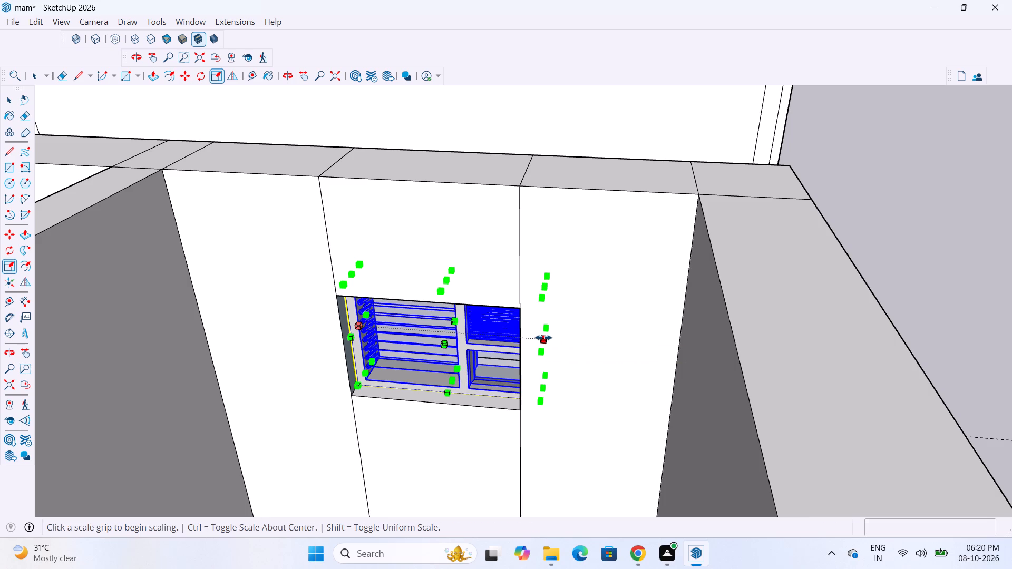
scroll(518, 337, "up", 4)
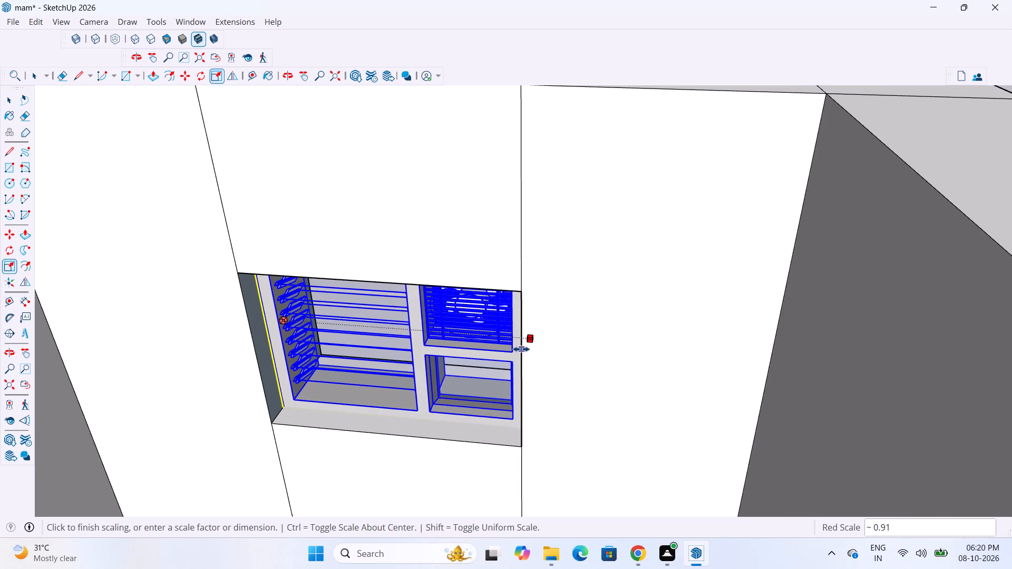
middle_click_drag(543, 346, 601, 325)
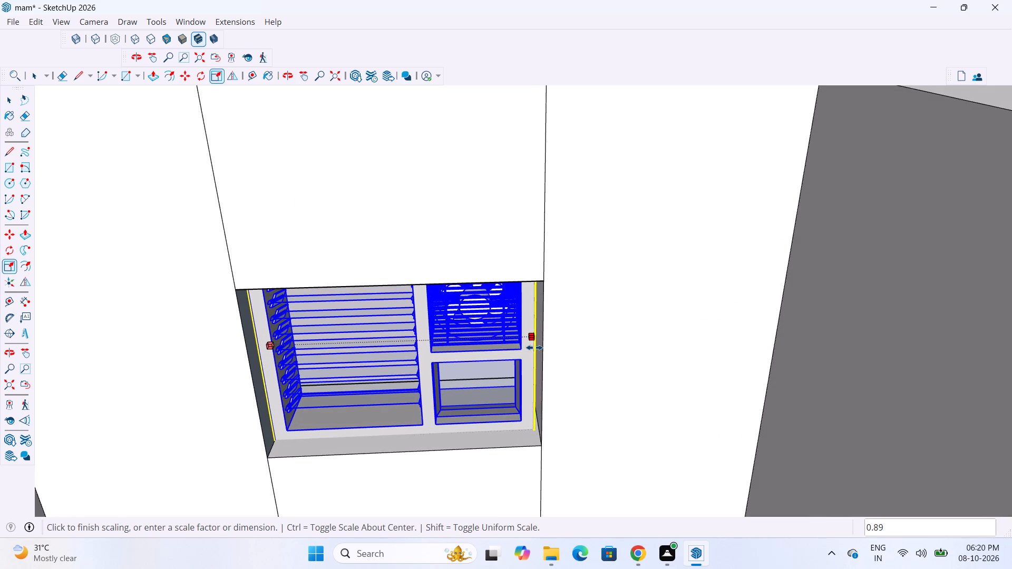
left_click(538, 348)
Scale the corner bathroom ventilator's height along the blue axis by about 0.98 to fit the opening's top edge.
scroll(466, 396, "down", 3)
middle_click_drag(463, 361, 473, 258)
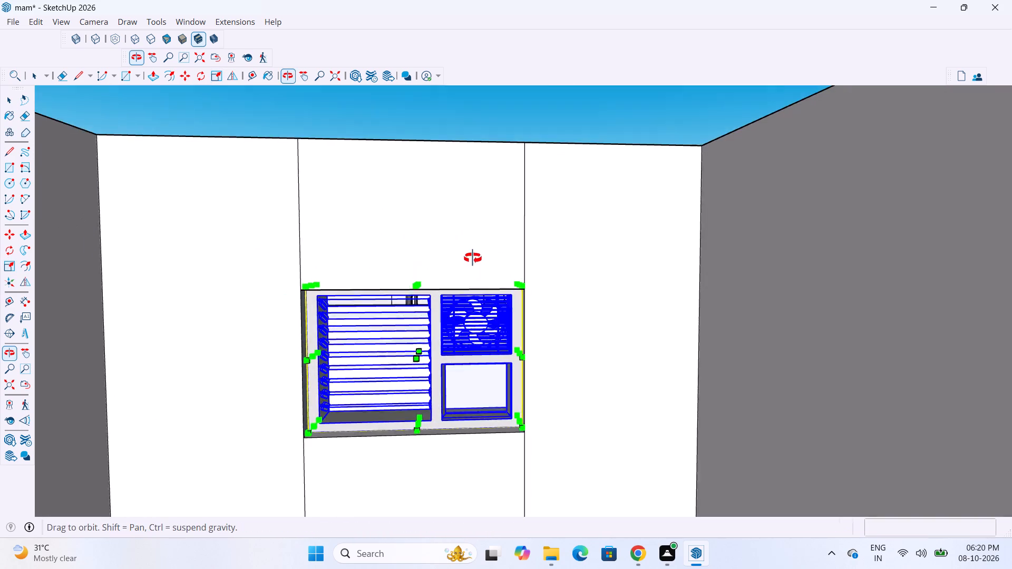
middle_click_drag(473, 258, 475, 256)
scroll(437, 276, "up", 4)
middle_click_drag(436, 276, 432, 337)
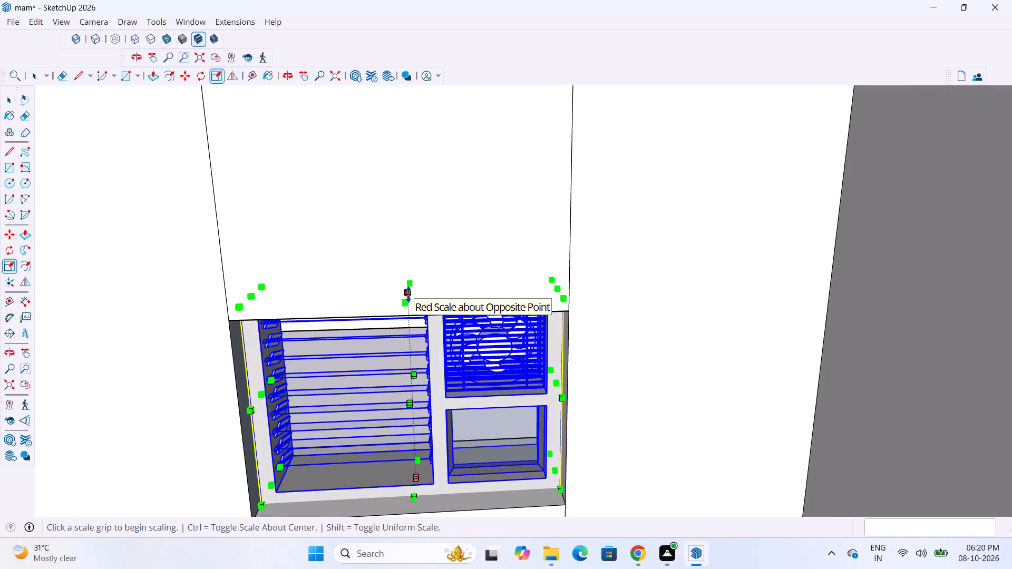
left_click(408, 295)
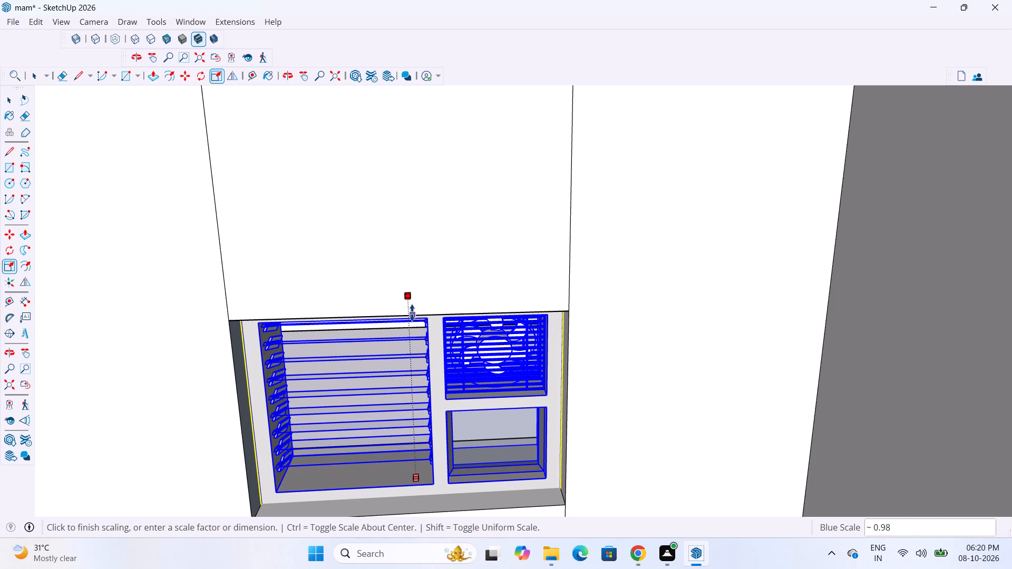
left_click(412, 313)
scroll(414, 312, "down", 10)
middle_click_drag(455, 341, 454, 378)
key("space")
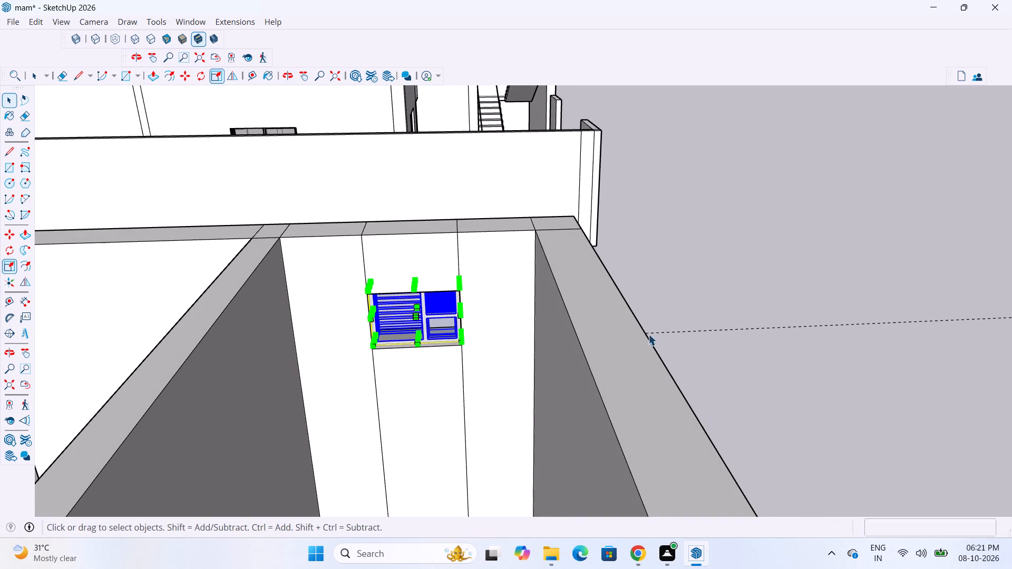
left_click(681, 256)
Delete all construction guides from the model.
scroll(450, 304, "up", 8)
middle_click_drag(457, 238, 603, 126)
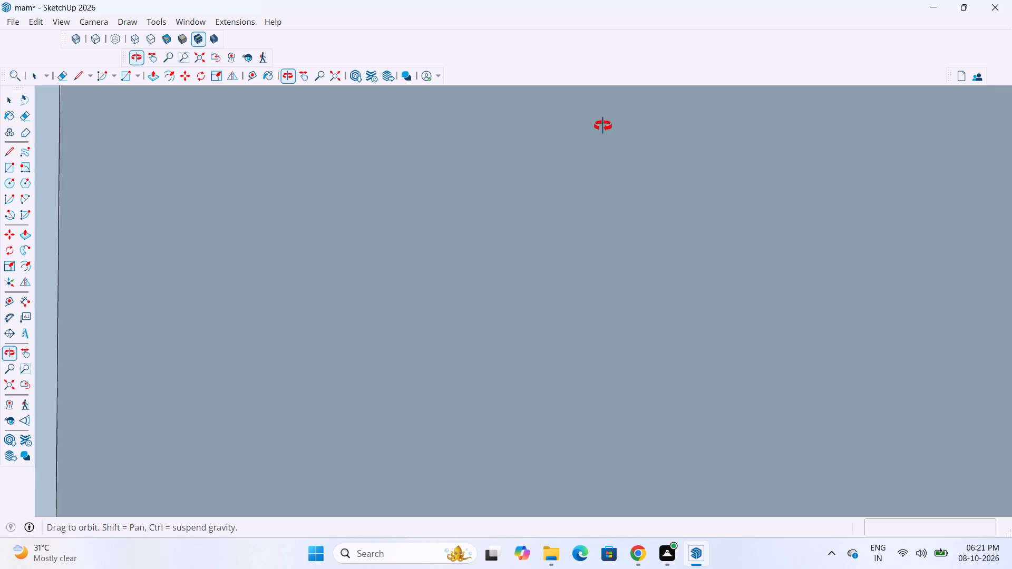
middle_click_drag(603, 126, 371, 363)
scroll(431, 323, "down", 20)
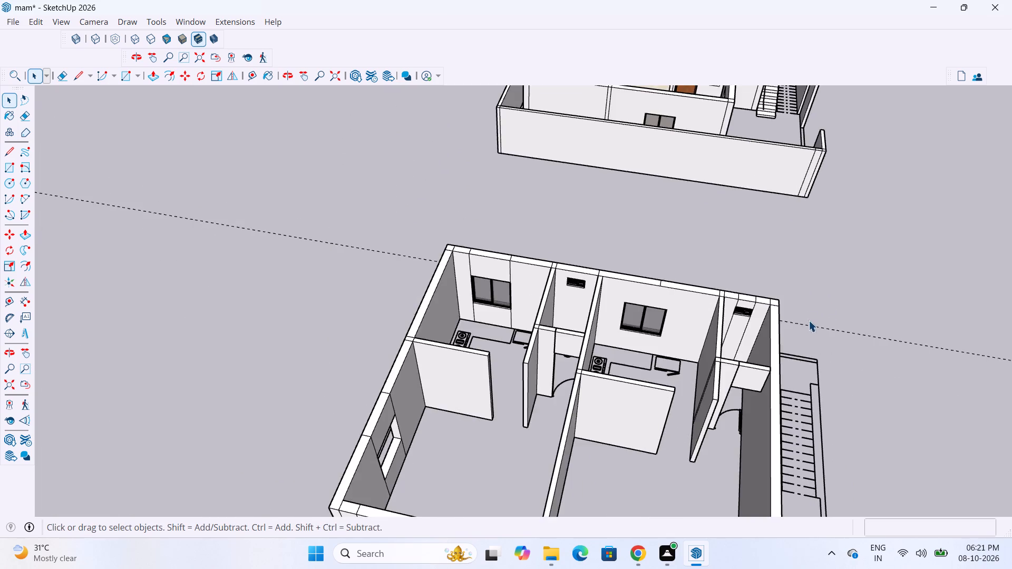
middle_click_drag(803, 322, 600, 346)
scroll(601, 325, "down", 4)
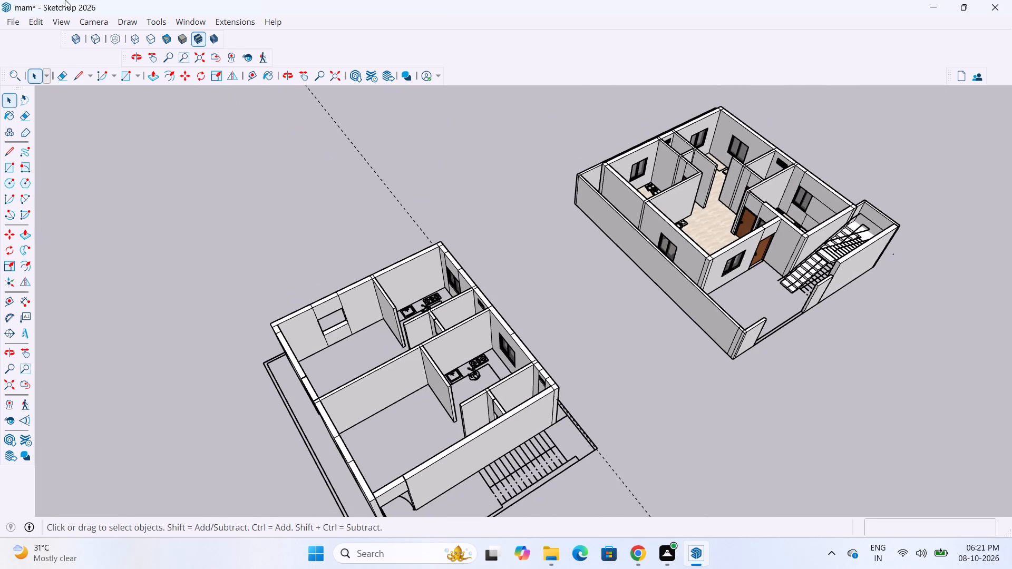
left_click(44, 22)
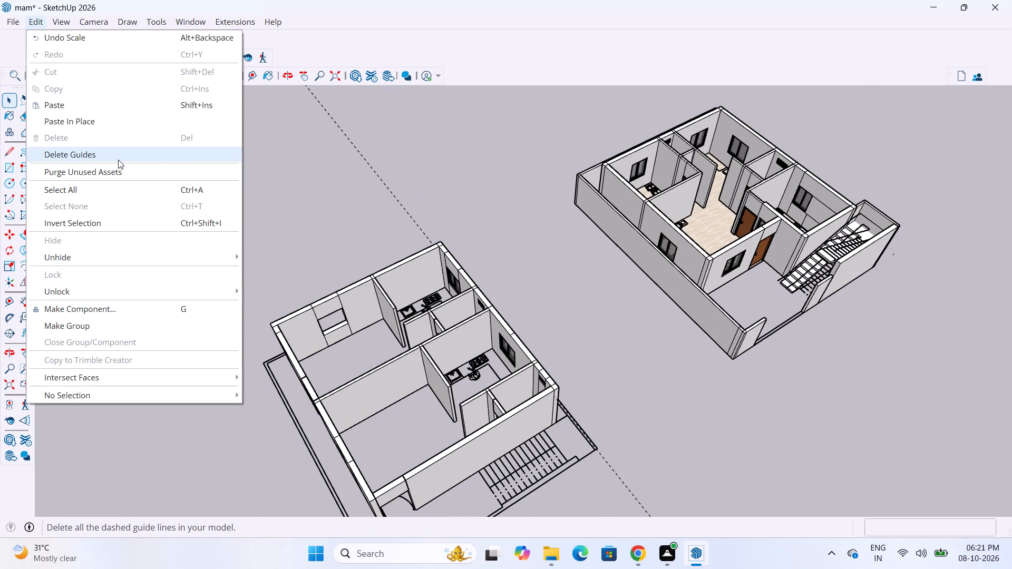
left_click(118, 160)
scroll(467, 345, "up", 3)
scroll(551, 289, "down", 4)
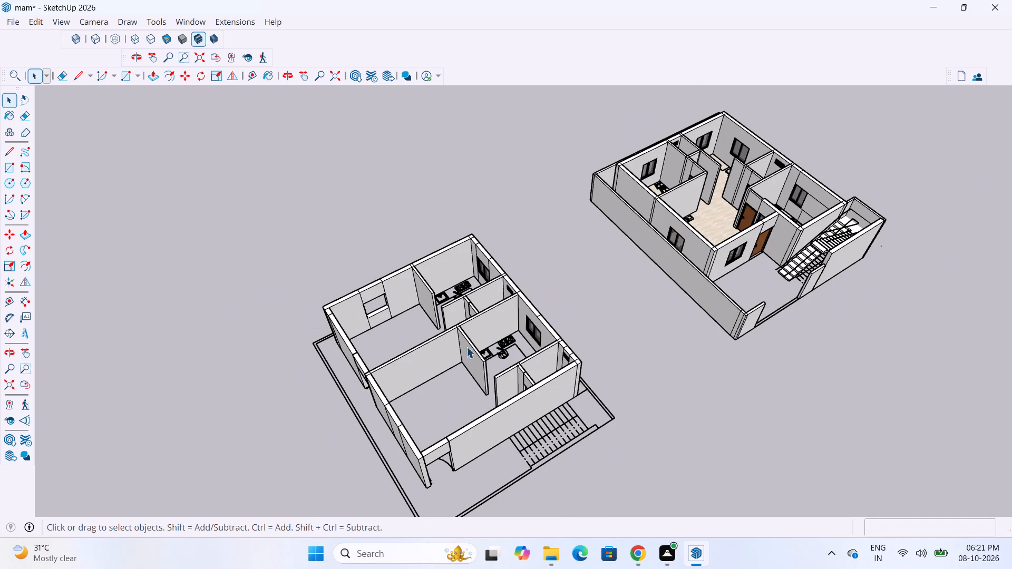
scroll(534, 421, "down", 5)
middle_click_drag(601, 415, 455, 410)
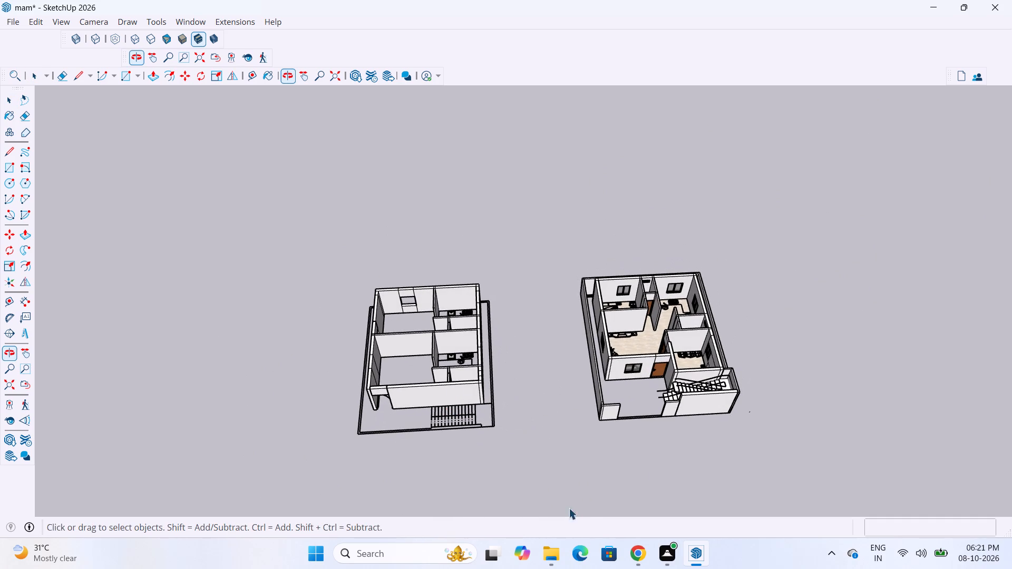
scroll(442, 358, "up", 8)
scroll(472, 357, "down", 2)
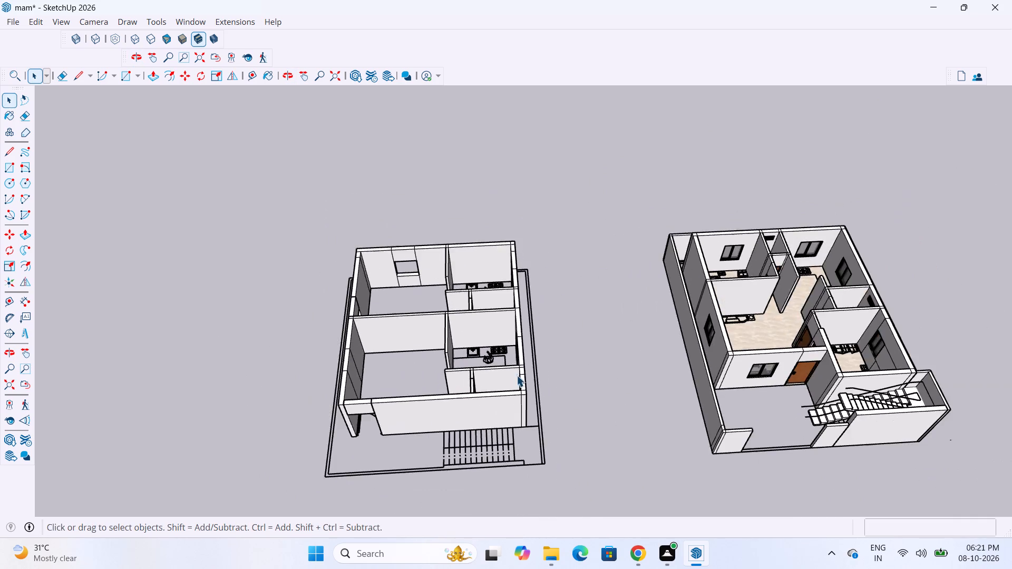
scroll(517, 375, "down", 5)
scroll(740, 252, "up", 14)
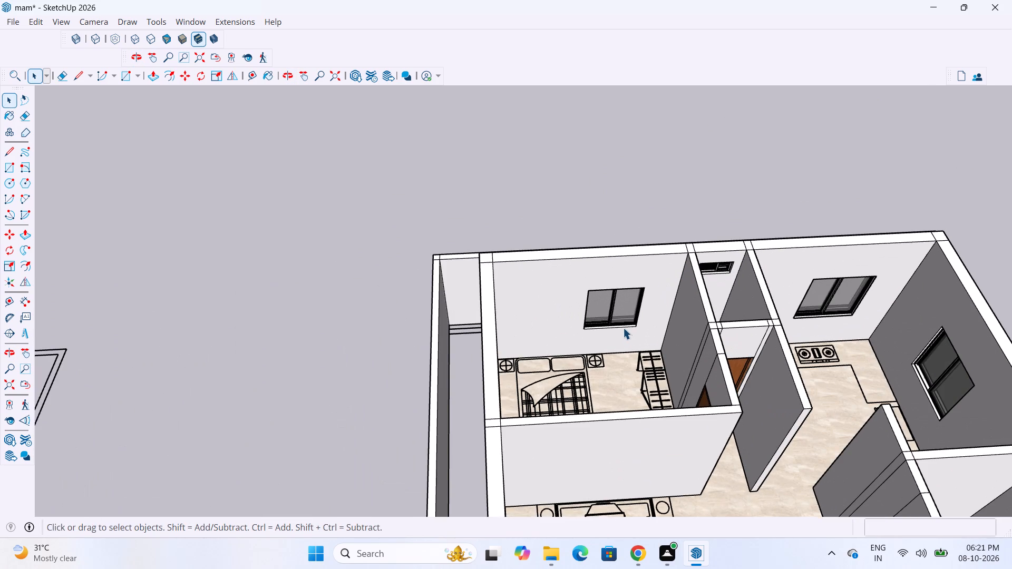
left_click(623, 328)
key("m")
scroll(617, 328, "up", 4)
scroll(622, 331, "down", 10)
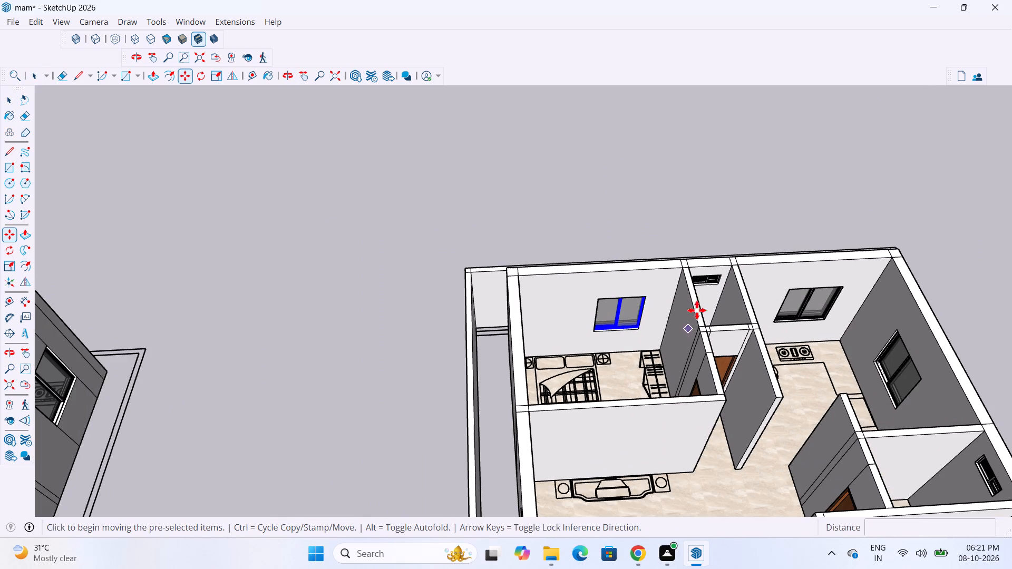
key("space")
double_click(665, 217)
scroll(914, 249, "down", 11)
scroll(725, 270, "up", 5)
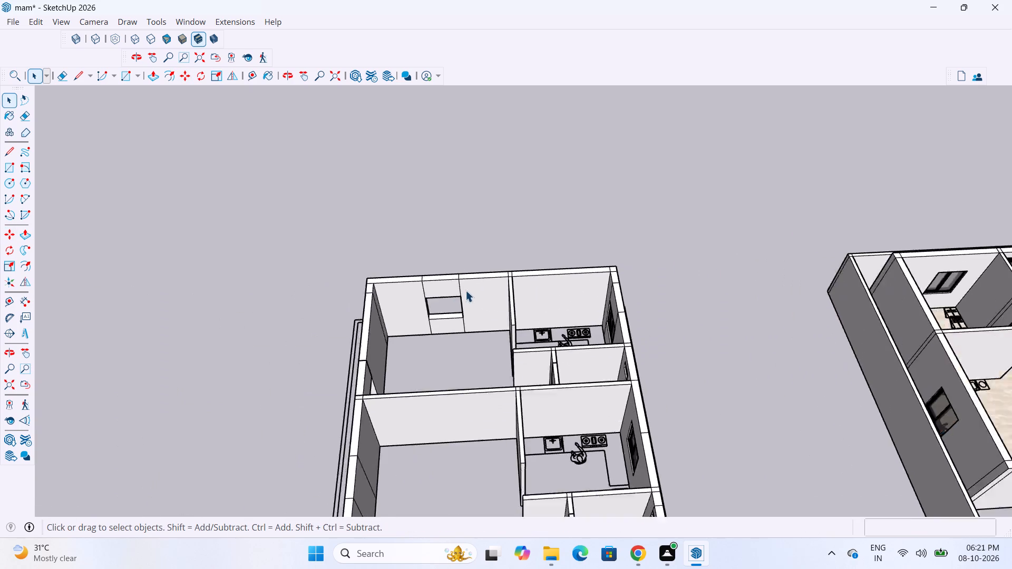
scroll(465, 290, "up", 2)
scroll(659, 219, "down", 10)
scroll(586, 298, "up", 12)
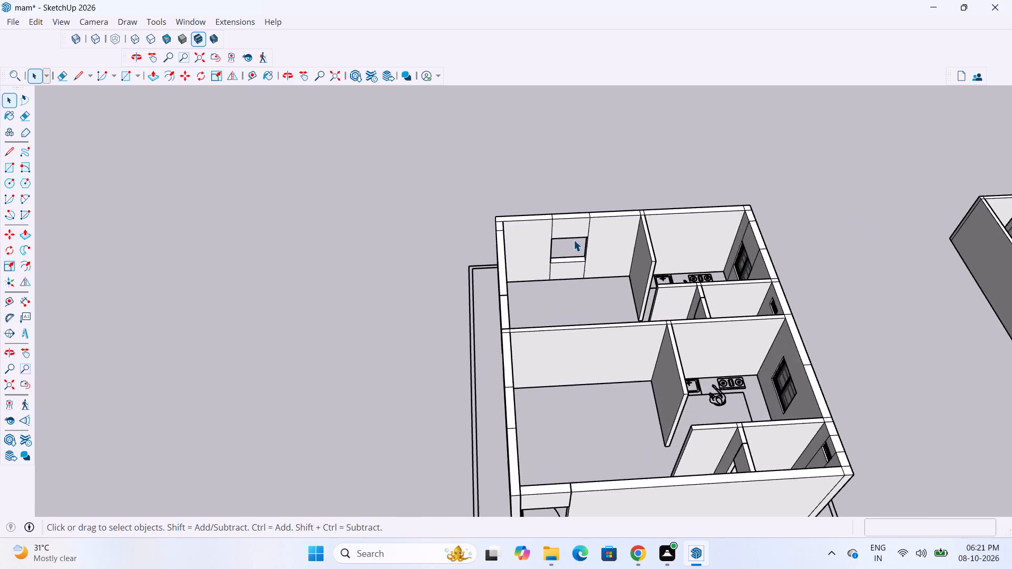
Place a guide 2" in from the inner sill edge of the window opening in the outer wall opposite the staircase side.
scroll(573, 240, "up", 12)
key("t")
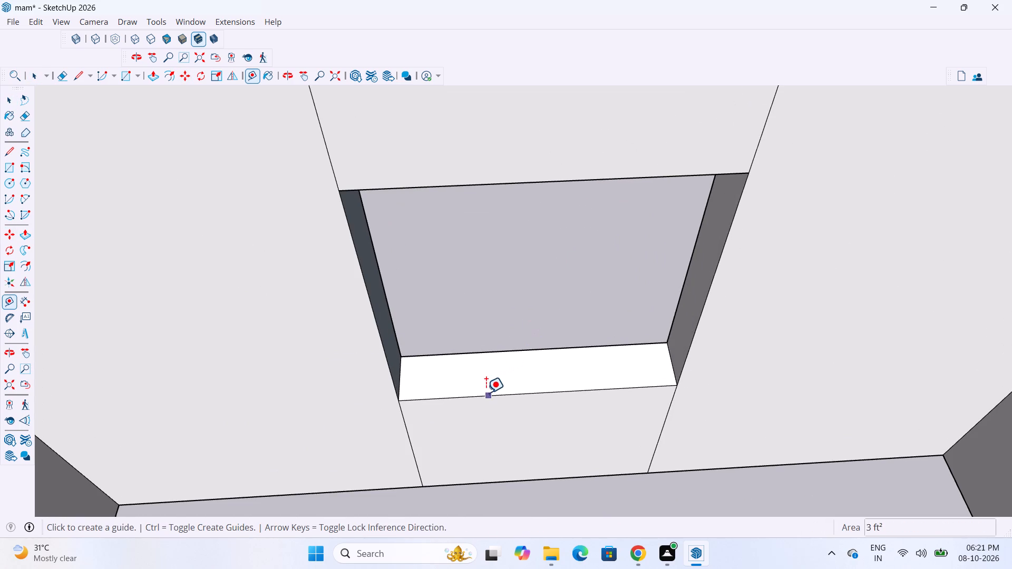
left_click(488, 395)
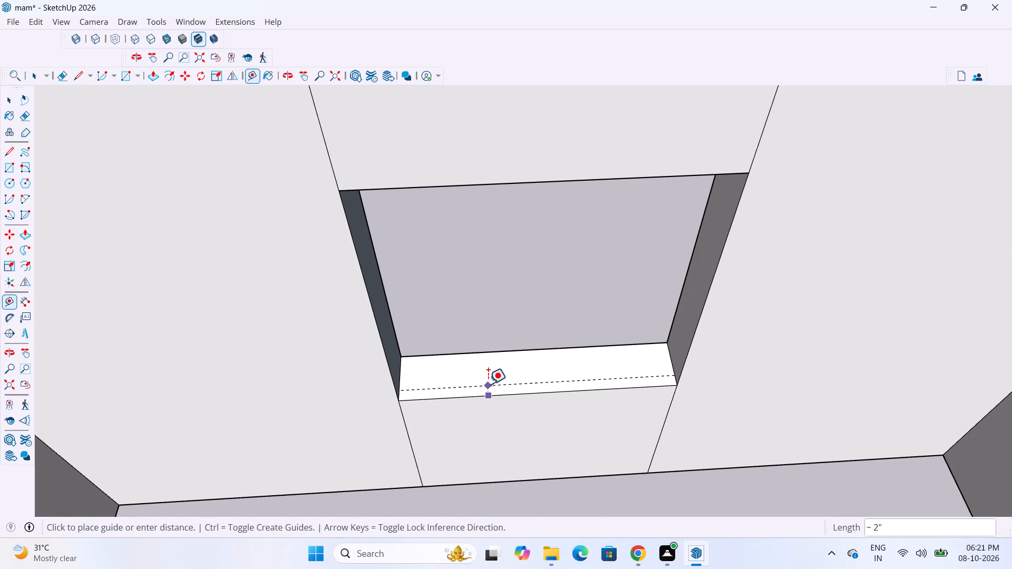
type("2\"")
key("Return")
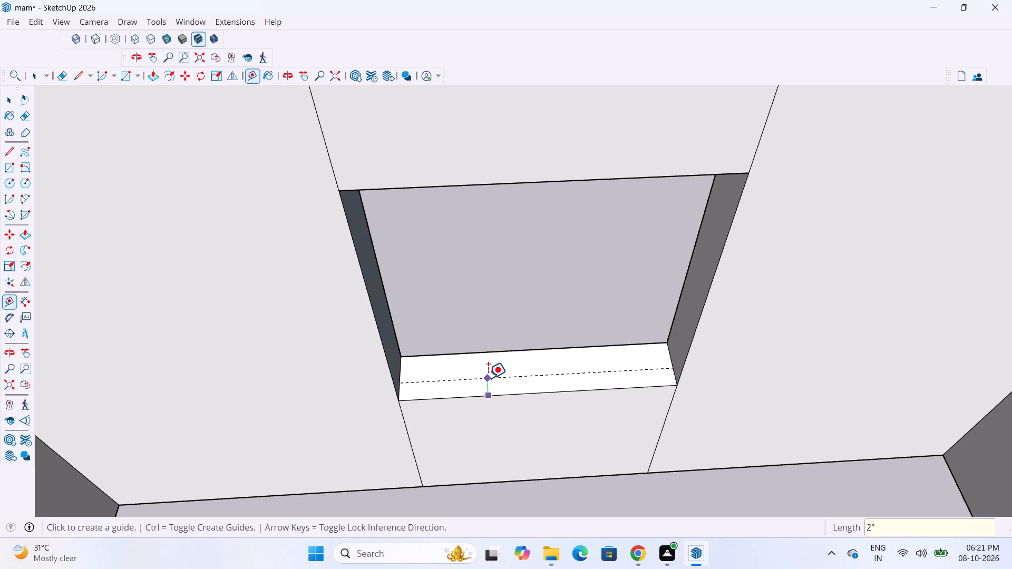
right_click_drag(481, 391, 479, 414)
scroll(479, 414, "down", 7)
scroll(415, 397, "down", 11)
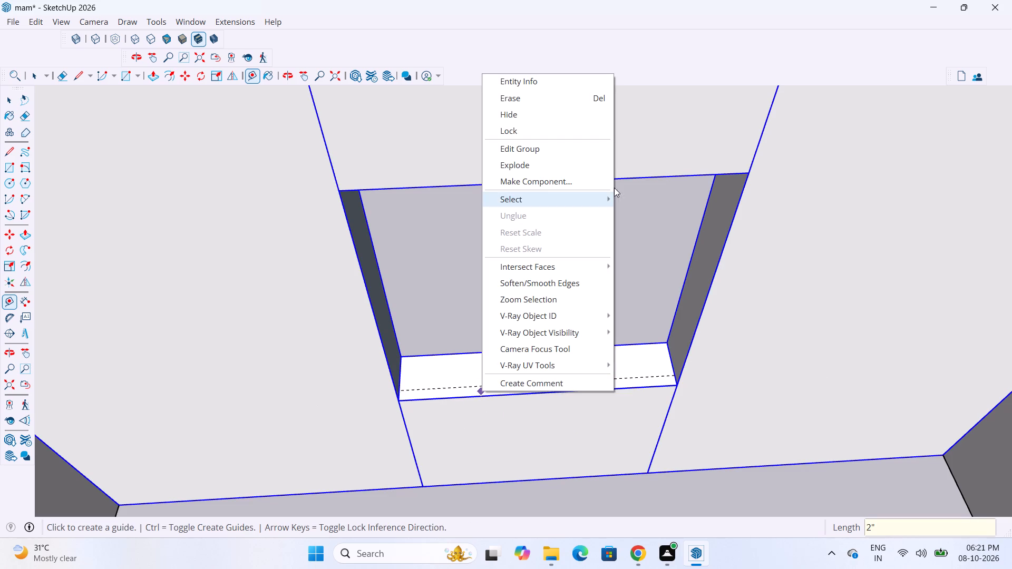
scroll(481, 363, "down", 4)
left_click(893, 244)
scroll(483, 375, "down", 4)
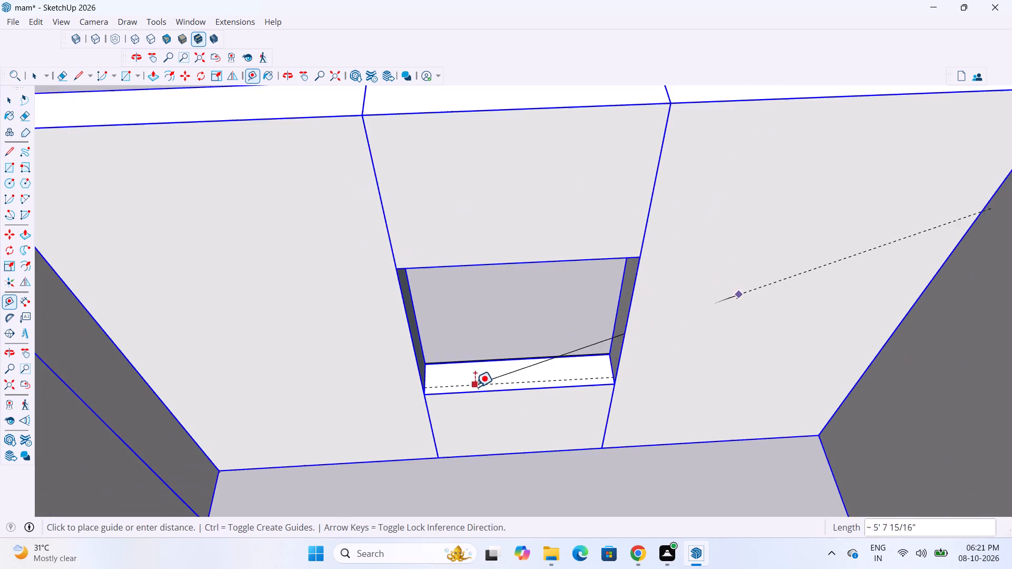
scroll(475, 387, "down", 6)
key("space")
key("space")
left_click(595, 159)
Copy a two-panel window from the reference house into this opening, snapping its lower corner to the sill guide at the side edge.
scroll(383, 288, "down", 11)
scroll(376, 287, "down", 10)
scroll(771, 322, "up", 20)
scroll(771, 322, "up", 7)
left_click(656, 277)
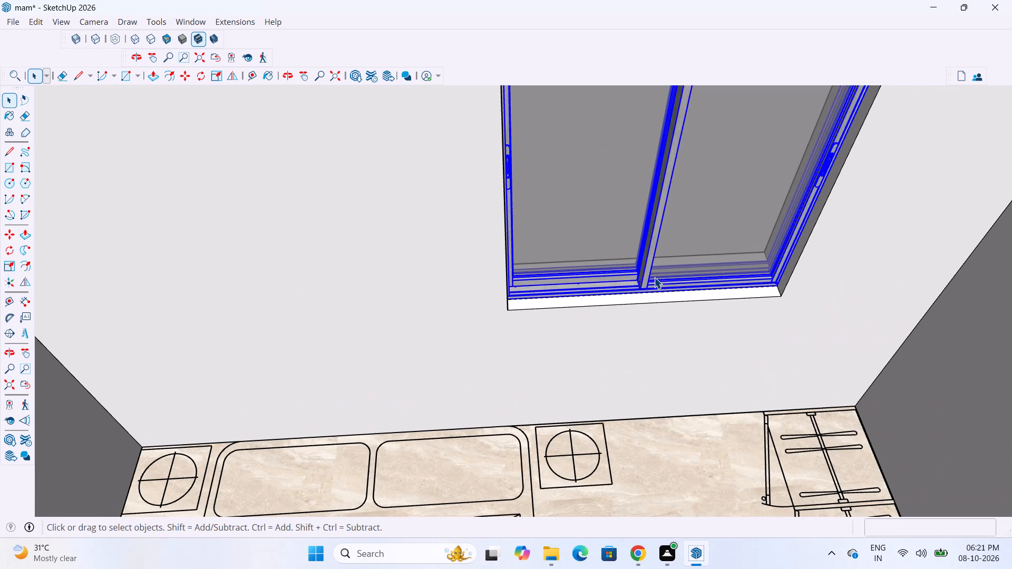
key("m")
scroll(514, 290, "up", 8)
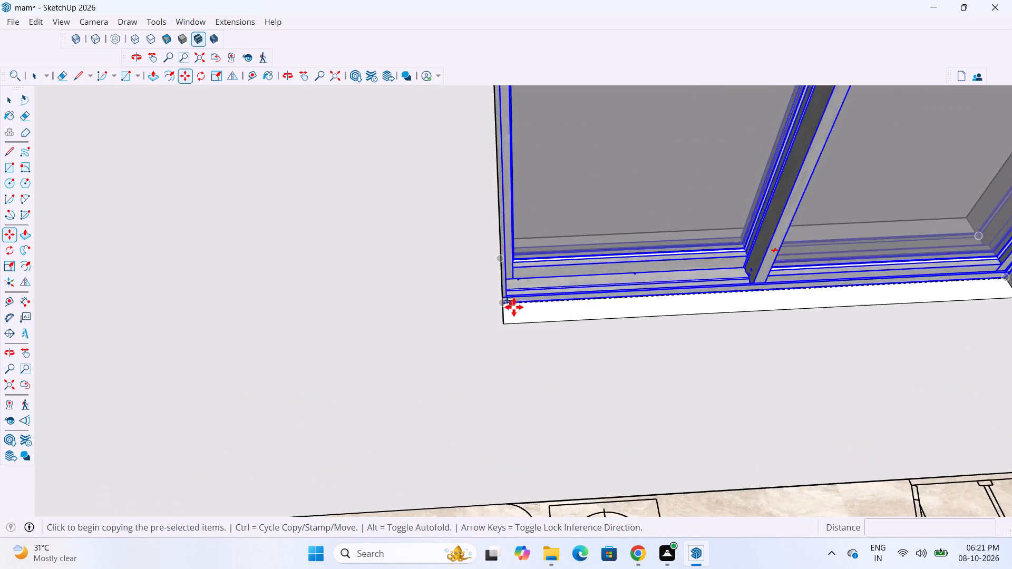
scroll(514, 307, "up", 3)
left_click(498, 301)
scroll(610, 293, "down", 14)
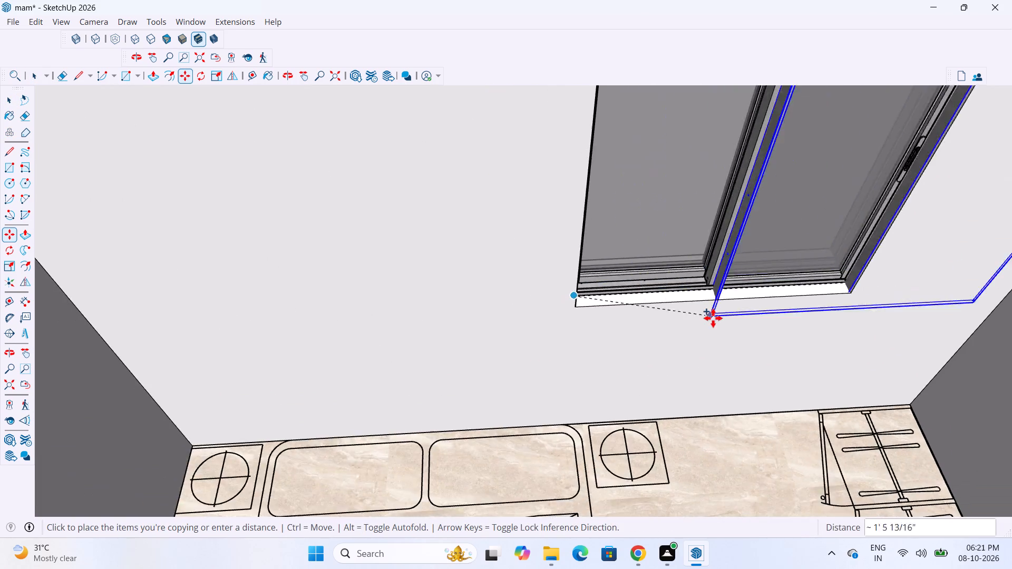
scroll(713, 318, "down", 20)
scroll(713, 318, "down", 14)
scroll(490, 261, "up", 2)
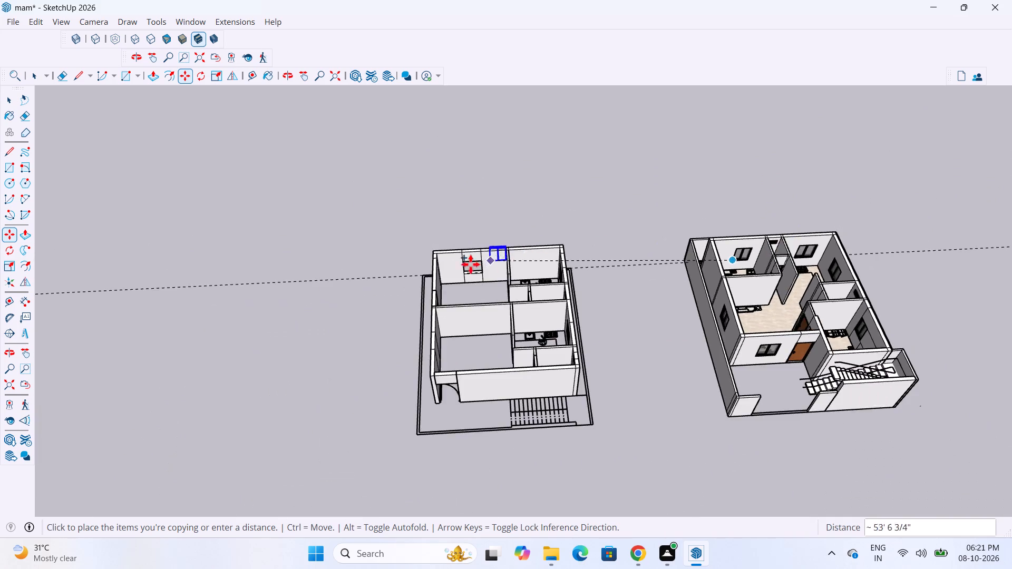
scroll(471, 264, "up", 20)
scroll(471, 264, "up", 12)
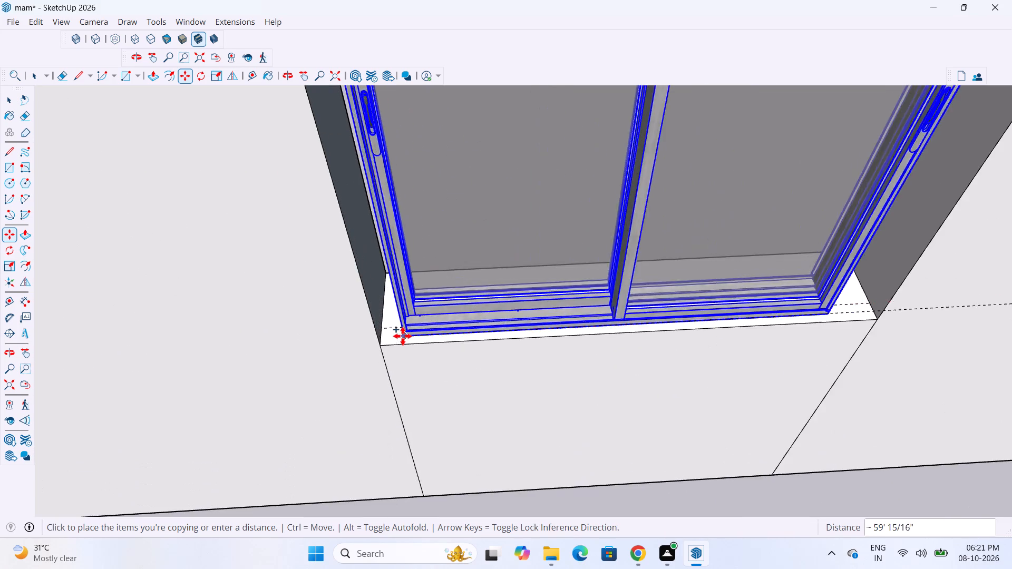
scroll(403, 336, "up", 10)
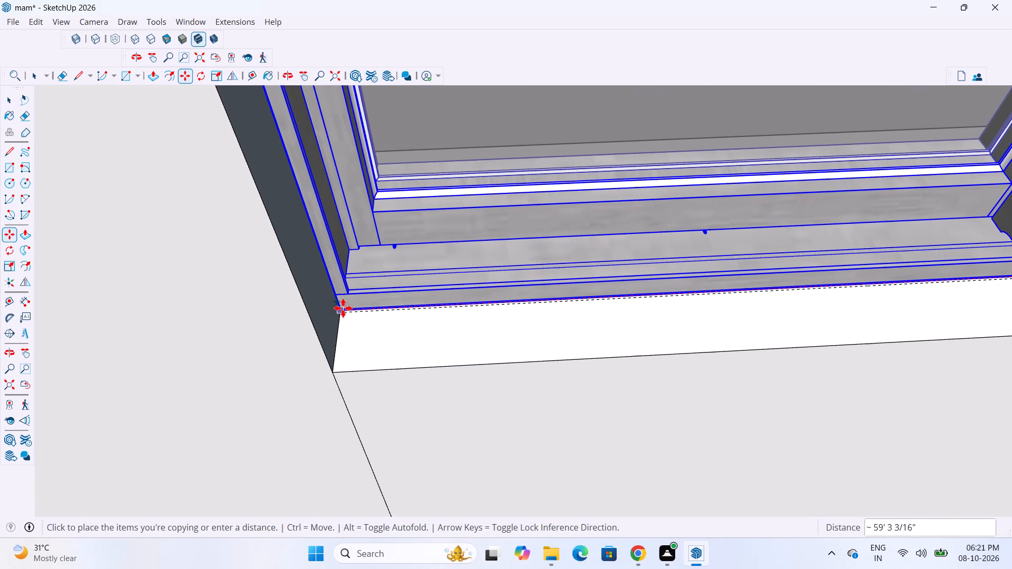
left_click(343, 308)
Scale the copied window's width along the red axis to reach the opposite side edge of the opening.
scroll(466, 396, "down", 16)
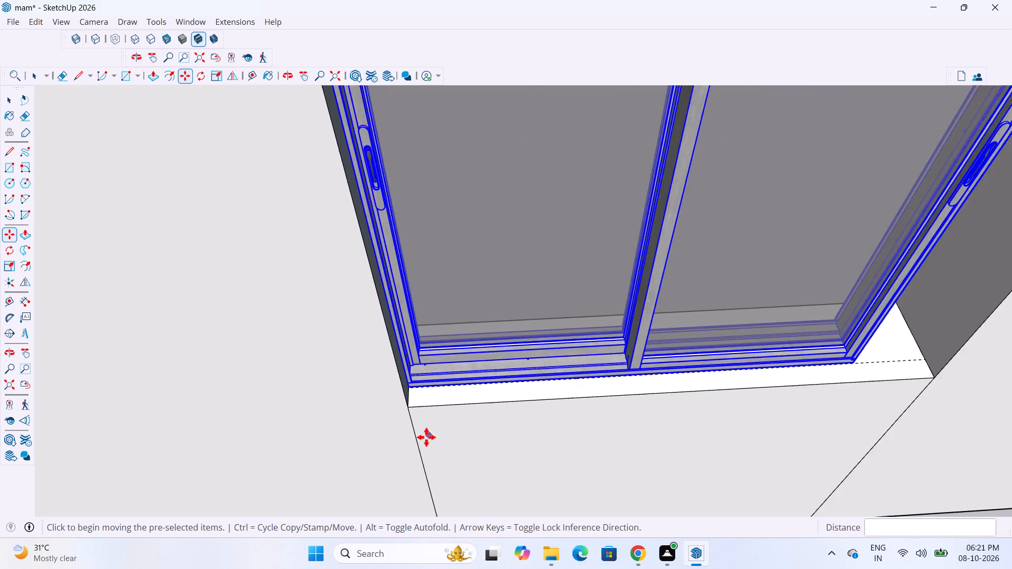
scroll(426, 437, "down", 12)
scroll(504, 472, "up", 7)
key("s")
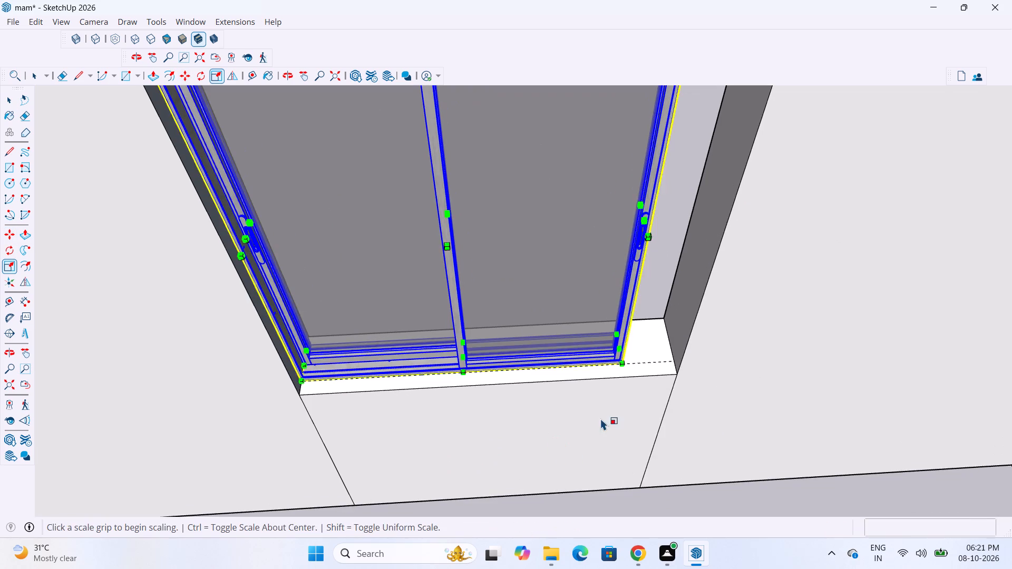
scroll(600, 420, "down", 4)
middle_click_drag(644, 418, 552, 378)
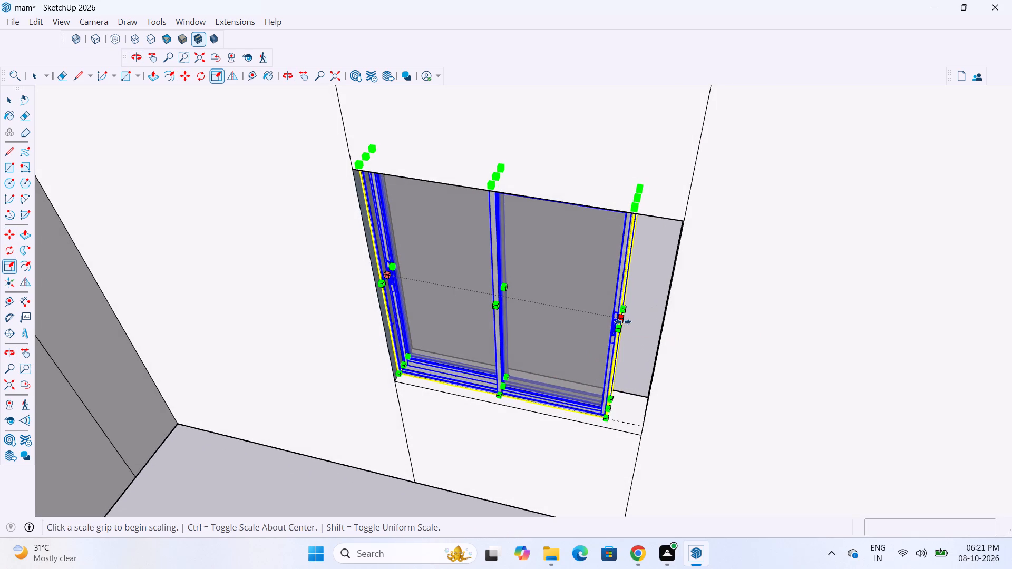
left_click(623, 322)
left_click(664, 329)
Scale the copied window's height along the blue axis to fit the opening's top edge.
scroll(688, 389, "down", 4)
scroll(572, 257, "up", 4)
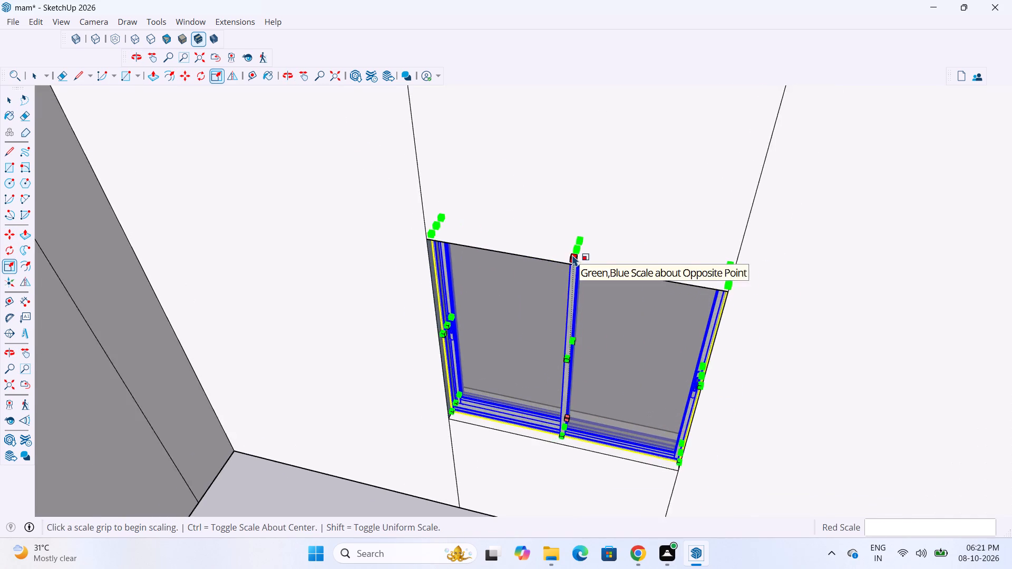
scroll(572, 254, "up", 2)
left_click(574, 253)
left_click(580, 268)
scroll(657, 287, "down", 3)
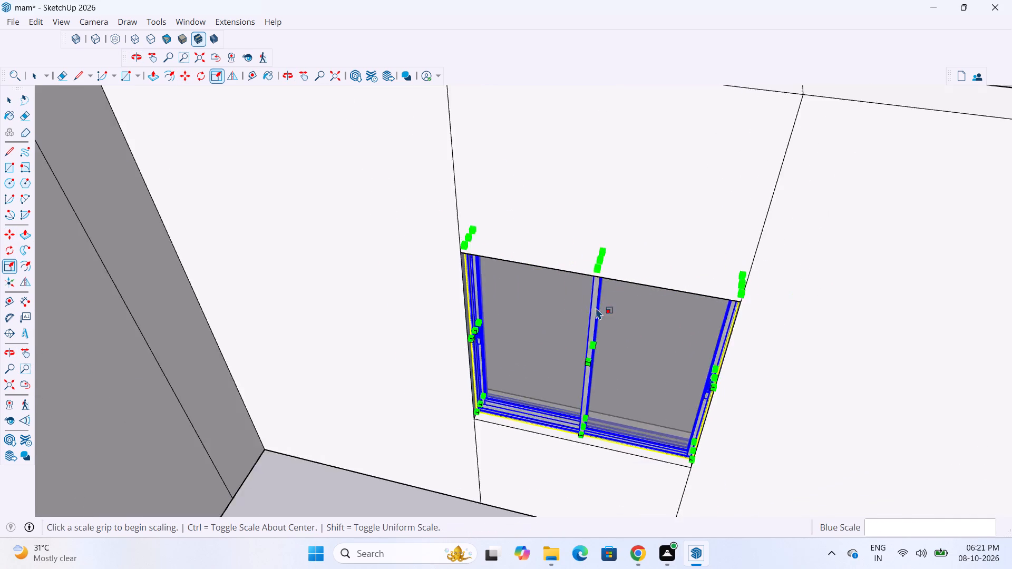
scroll(596, 308, "down", 7)
scroll(544, 315, "down", 1)
middle_click_drag(544, 315, 589, 315)
key("space")
left_click_drag(683, 115, 688, 122)
Delete all construction guides from the model.
scroll(566, 307, "up", 3)
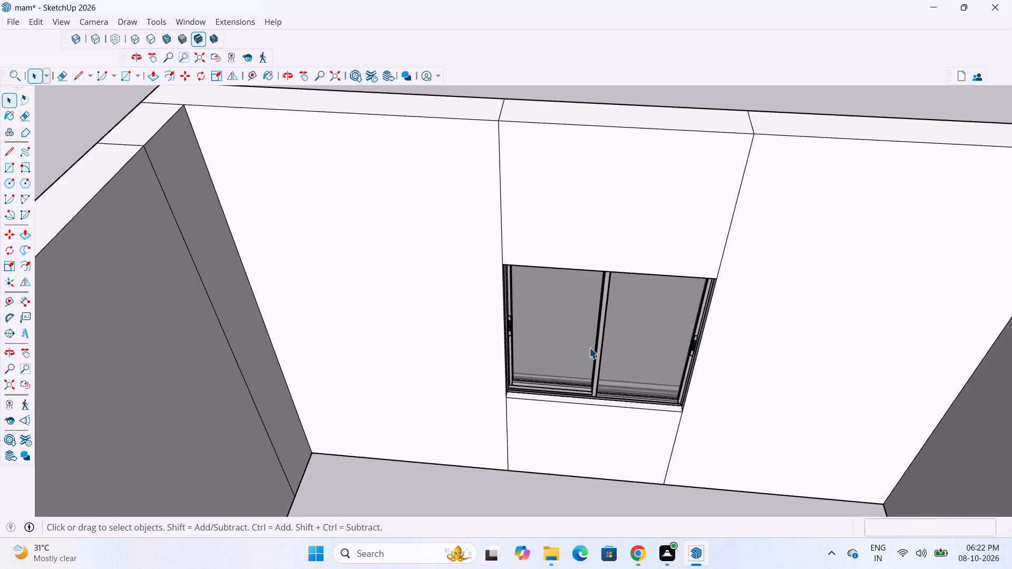
scroll(589, 347, "up", 4)
scroll(549, 364, "down", 20)
scroll(549, 364, "down", 1)
middle_click_drag(451, 365, 558, 370)
scroll(429, 326, "down", 3)
left_click(28, 25)
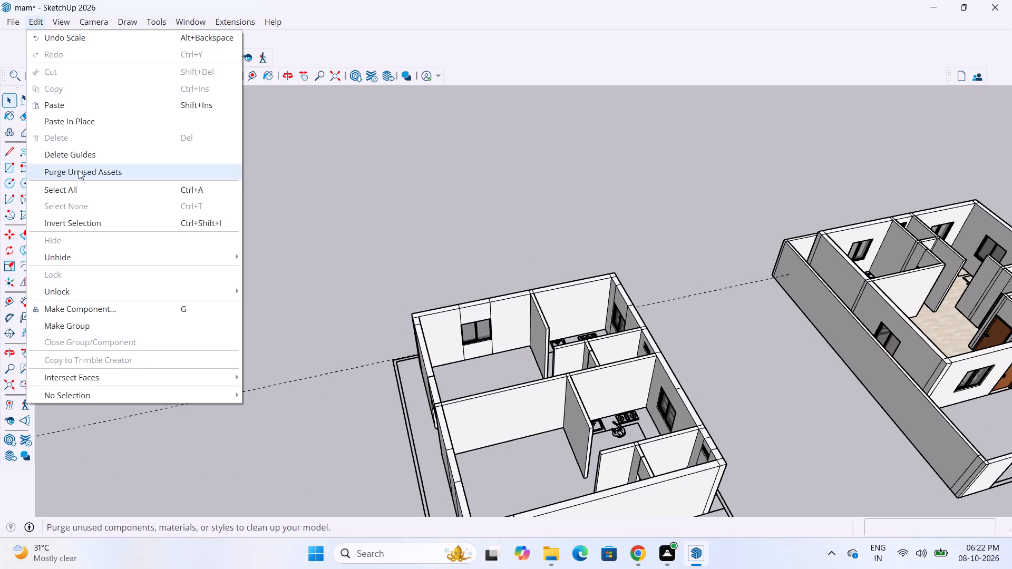
left_click(78, 156)
Examine the fitted windows and remaining door openings of the new house against the doors and windows of the reference house.
scroll(640, 406, "up", 19)
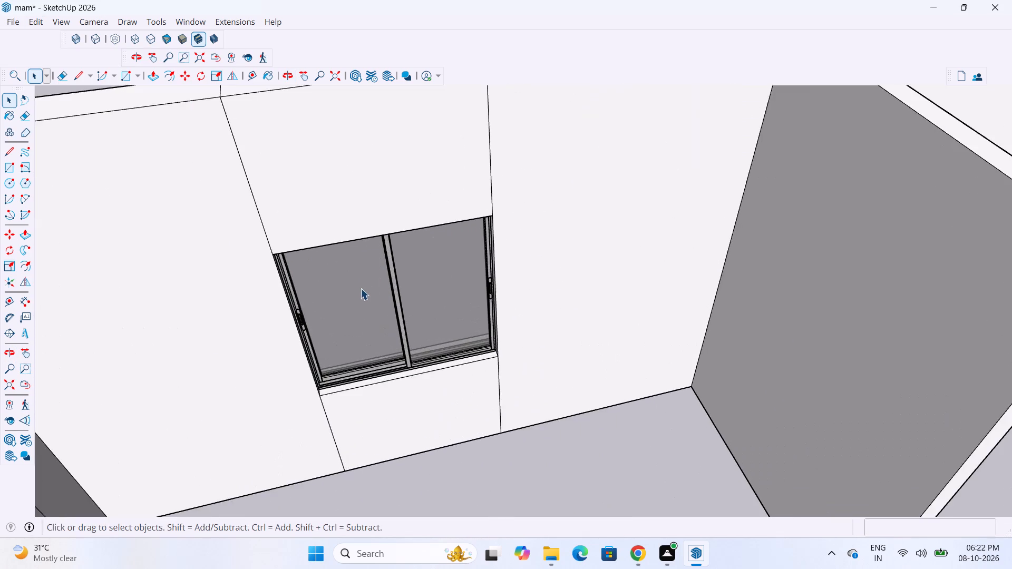
middle_click_drag(353, 287, 409, 277)
scroll(478, 347, "down", 10)
middle_click_drag(435, 309, 540, 306)
scroll(479, 302, "down", 2)
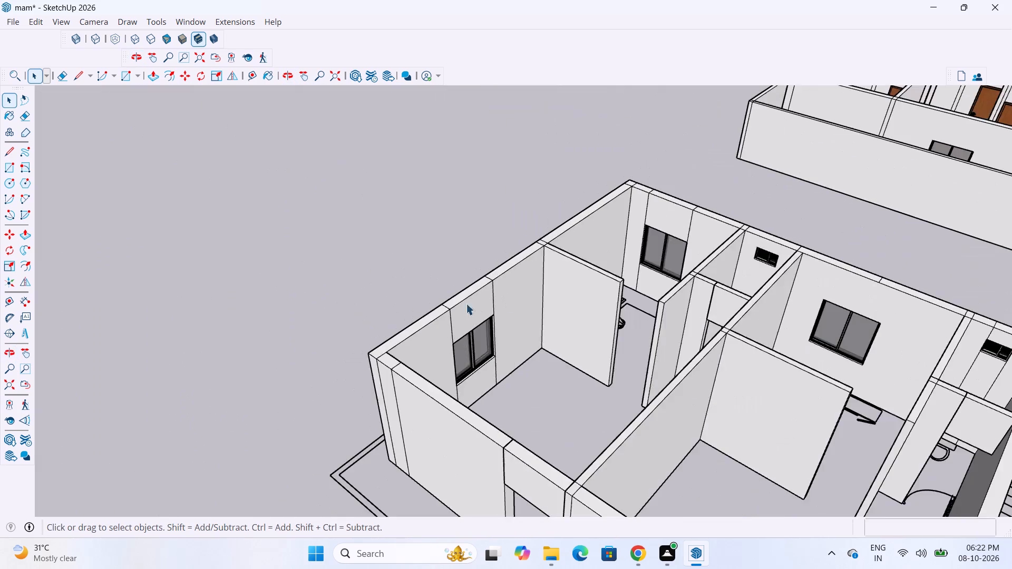
scroll(466, 303, "down", 13)
scroll(548, 361, "up", 7)
scroll(366, 352, "down", 3)
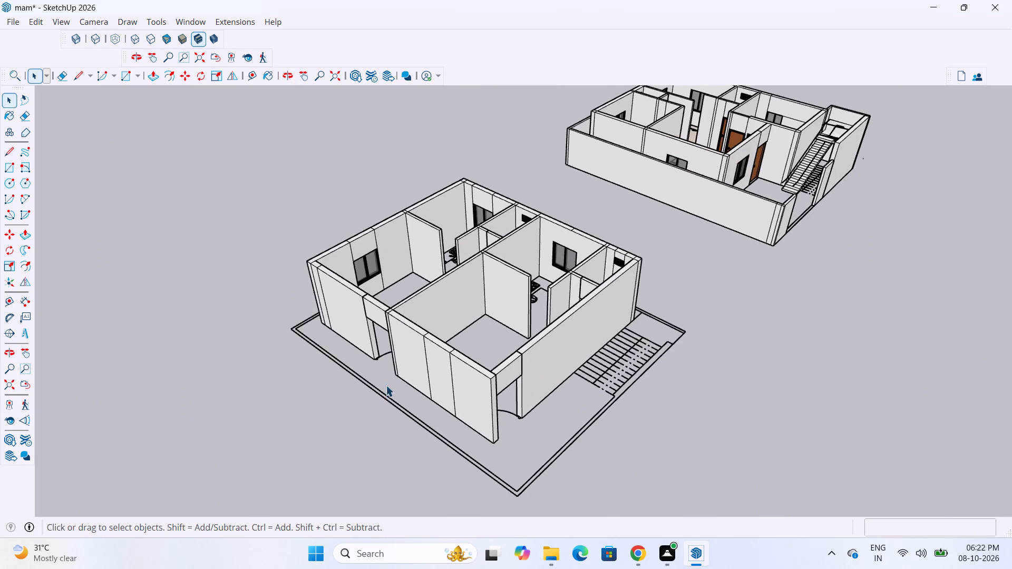
scroll(386, 382, "down", 5)
scroll(645, 204, "up", 6)
scroll(568, 207, "up", 4)
scroll(569, 248, "down", 5)
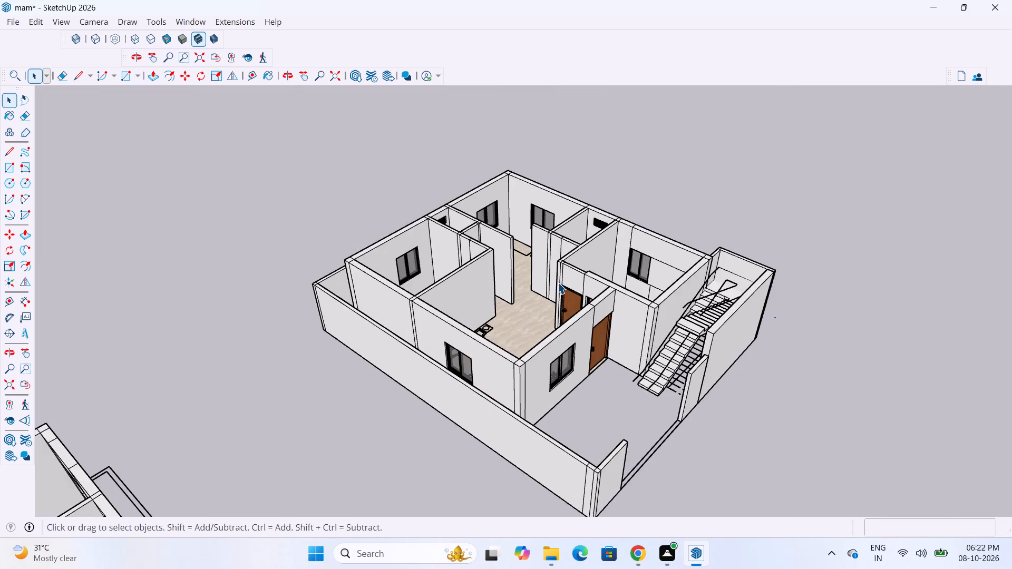
scroll(568, 291, "down", 5)
scroll(356, 430, "up", 5)
scroll(461, 367, "down", 7)
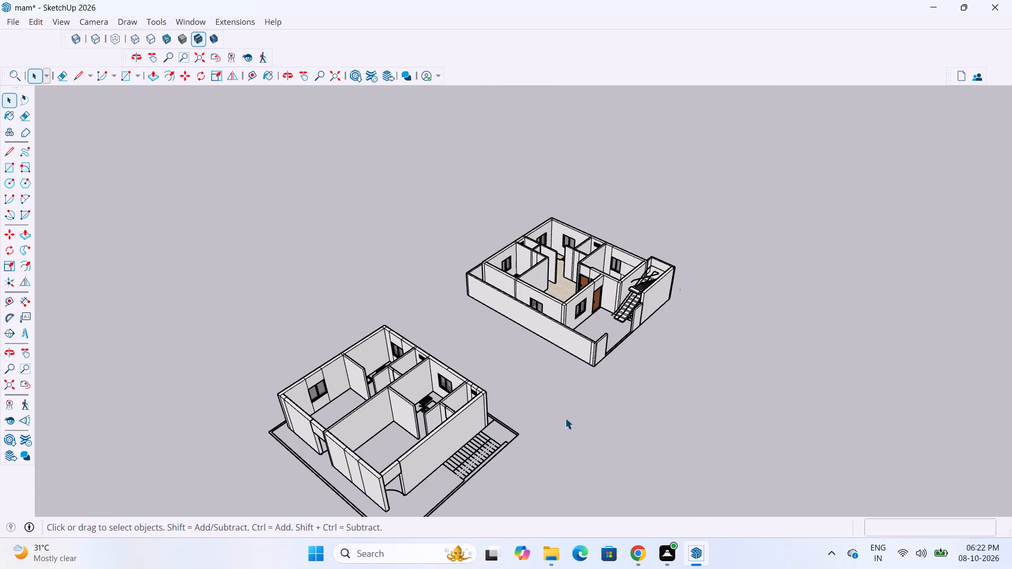
middle_click_drag(688, 419, 573, 413)
scroll(65, 388, "up", 4)
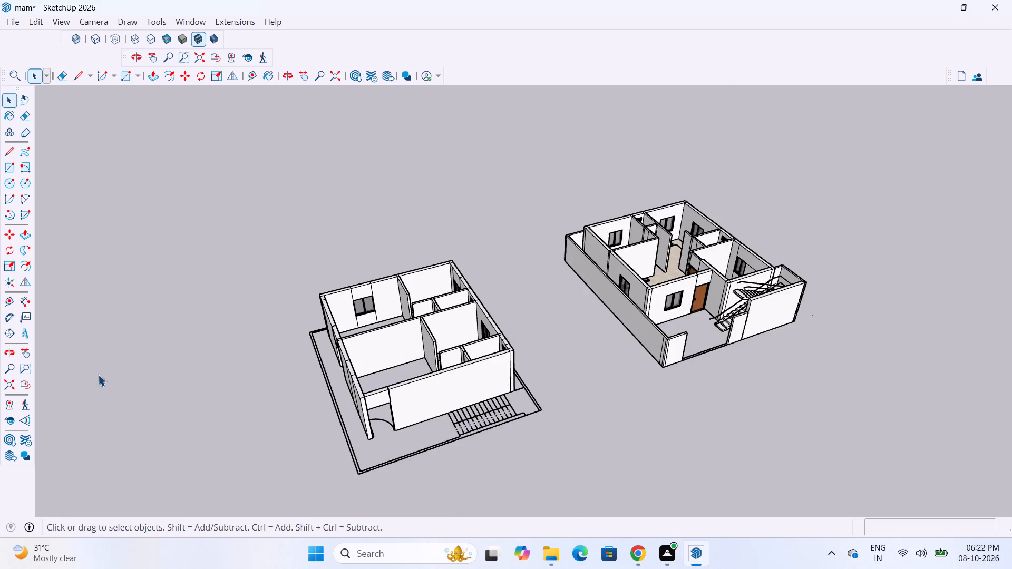
scroll(328, 364, "up", 6)
scroll(520, 313, "down", 4)
middle_click_drag(522, 325, 593, 337)
scroll(594, 358, "up", 4)
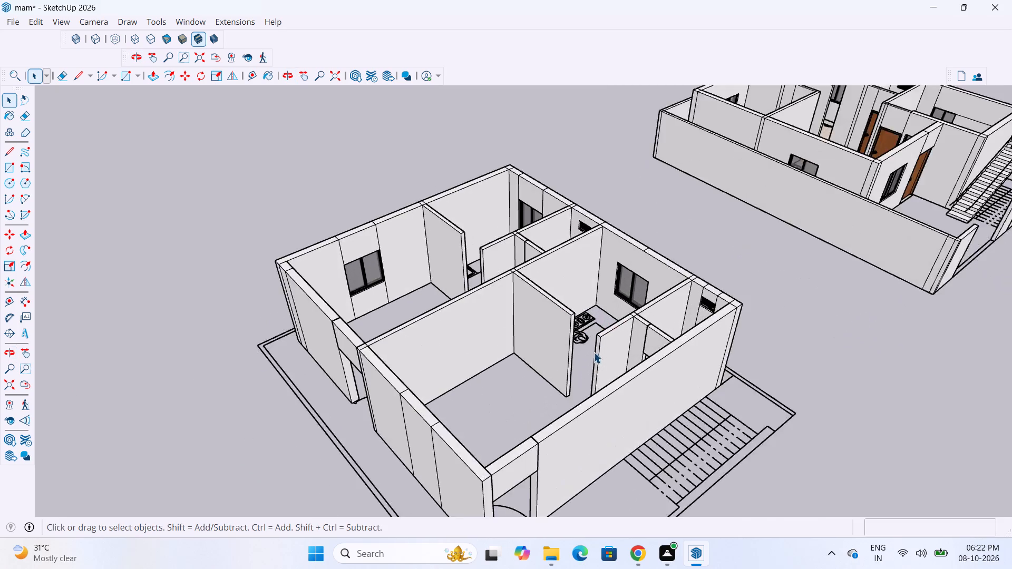
scroll(593, 352, "up", 4)
scroll(560, 347, "down", 13)
middle_click_drag(507, 372, 499, 372)
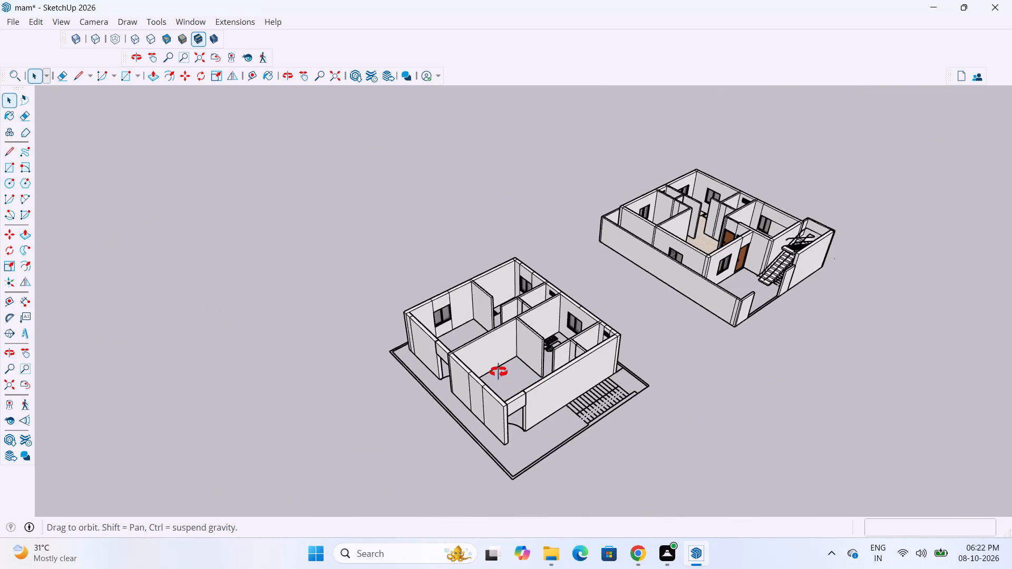
middle_click_drag(499, 372, 406, 386)
scroll(495, 409, "down", 4)
scroll(463, 434, "up", 3)
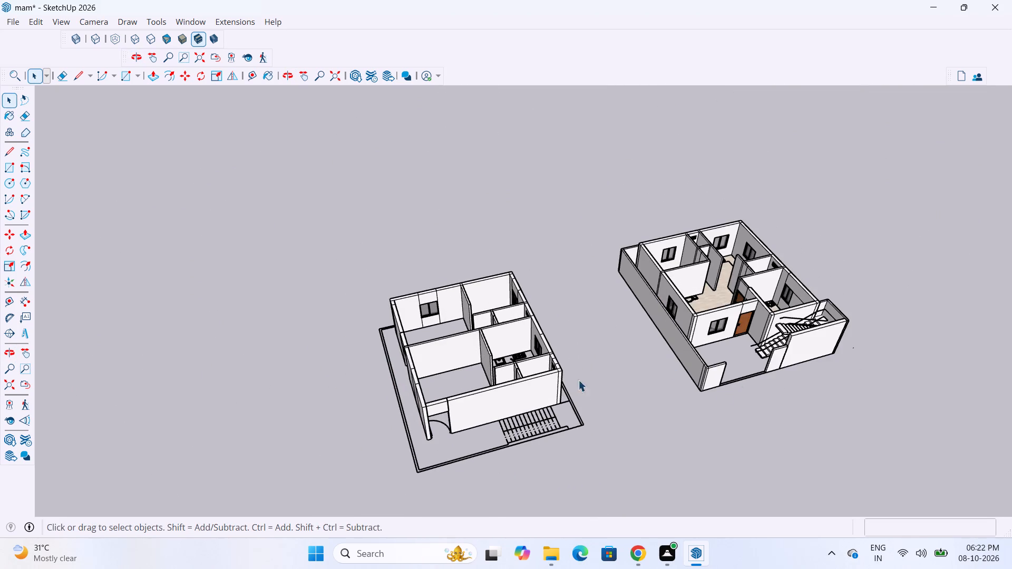
scroll(548, 395, "down", 4)
middle_click_drag(513, 404, 393, 393)
Copy the reference house's entrance door beside the front window into the front-corner door opening of the new house, aligned at the bottom corner.
scroll(615, 386, "up", 15)
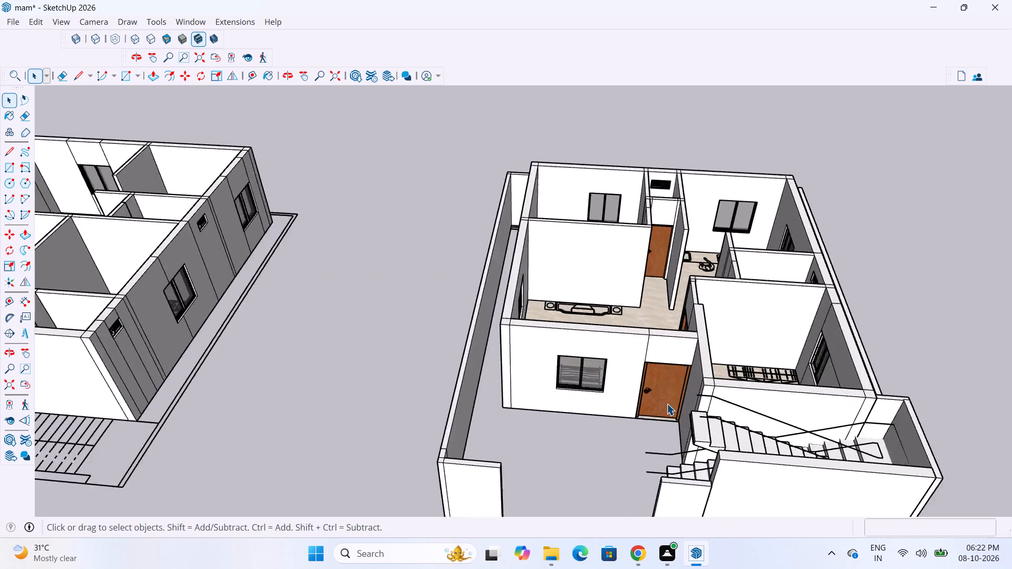
scroll(667, 404, "up", 10)
left_click(610, 381)
key("m")
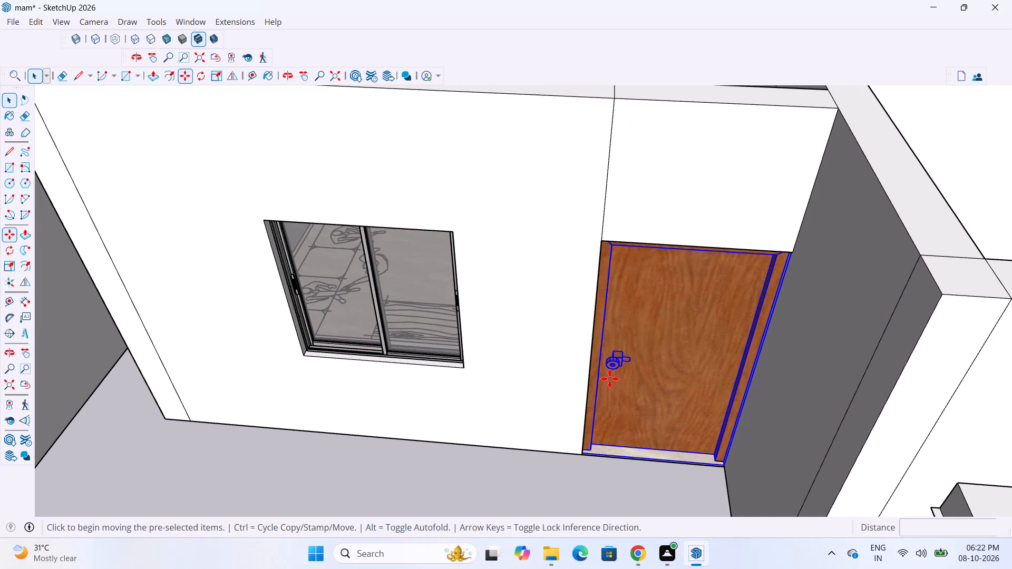
scroll(590, 479, "up", 10)
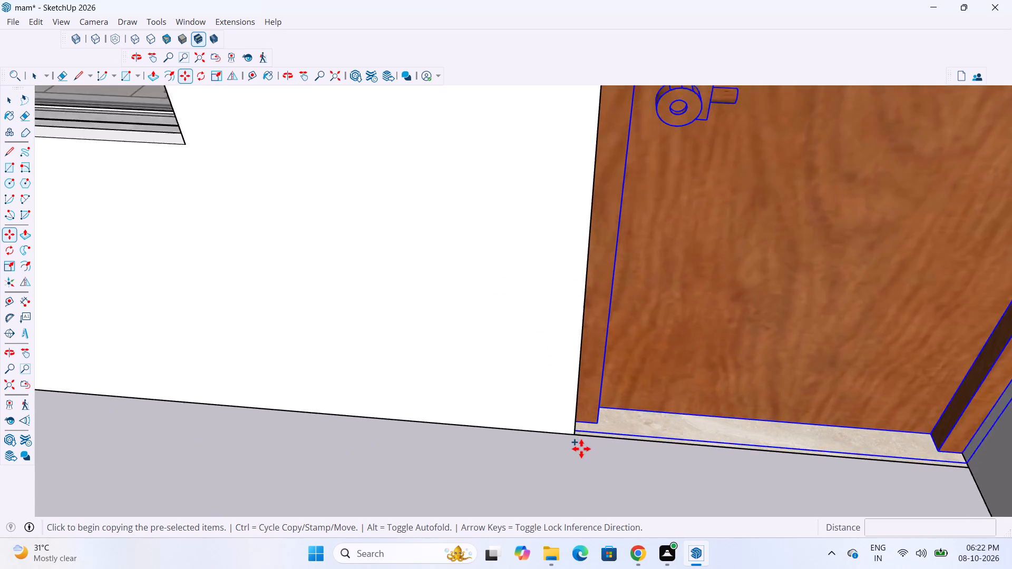
scroll(581, 449, "up", 4)
middle_click_drag(588, 434, 544, 414)
left_click(528, 395)
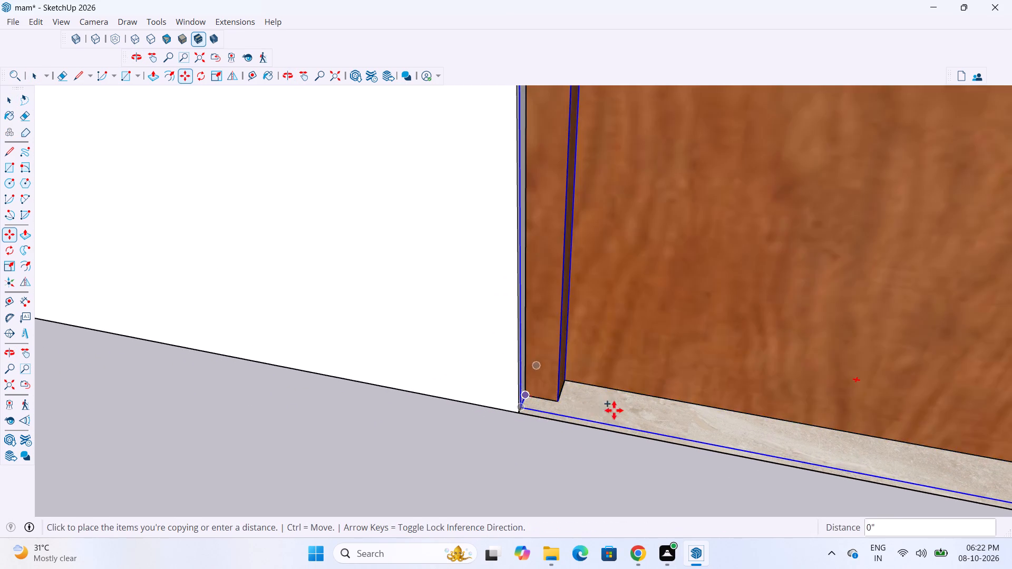
scroll(719, 360, "down", 20)
scroll(719, 360, "down", 10)
scroll(908, 331, "down", 2)
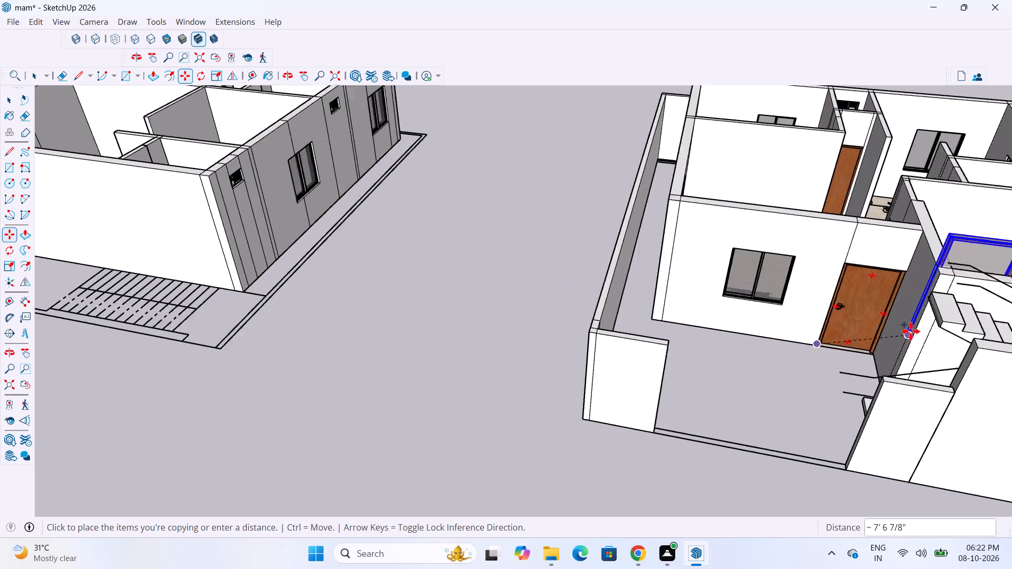
scroll(911, 331, "down", 17)
scroll(352, 344, "up", 7)
scroll(503, 299, "up", 4)
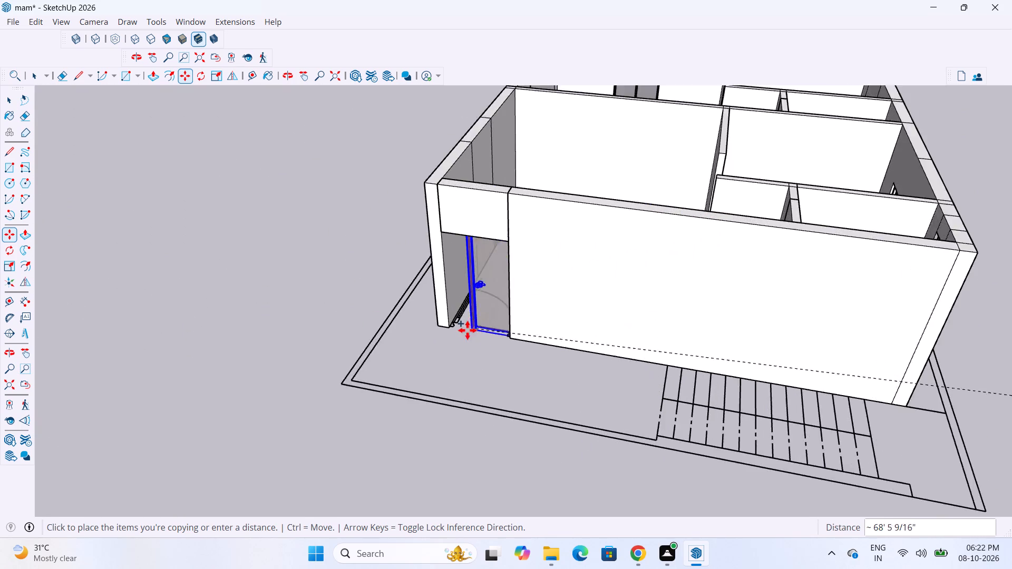
scroll(468, 330, "up", 9)
middle_click_drag(476, 323, 602, 317)
scroll(427, 366, "up", 5)
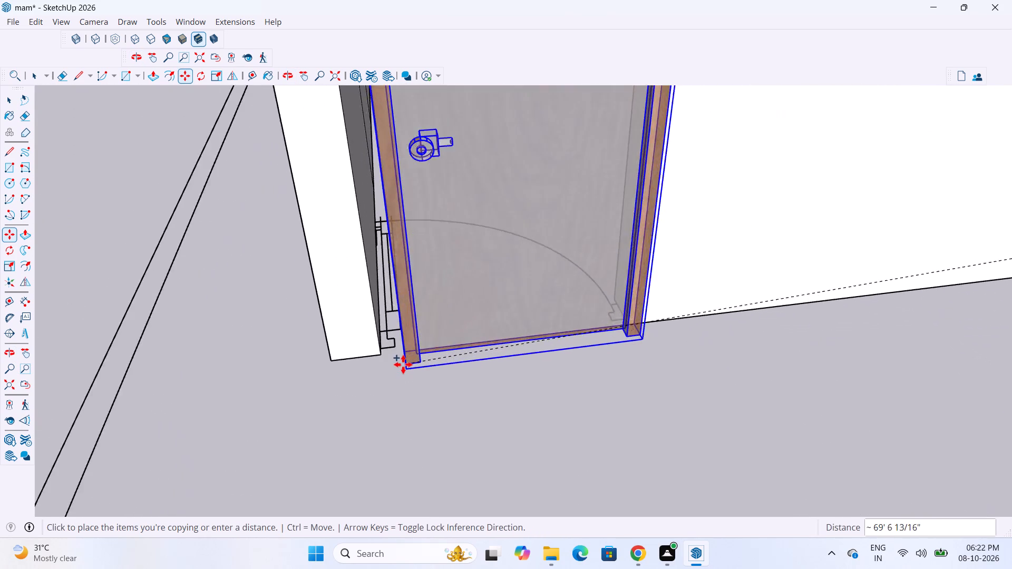
scroll(403, 365, "up", 20)
scroll(403, 365, "up", 2)
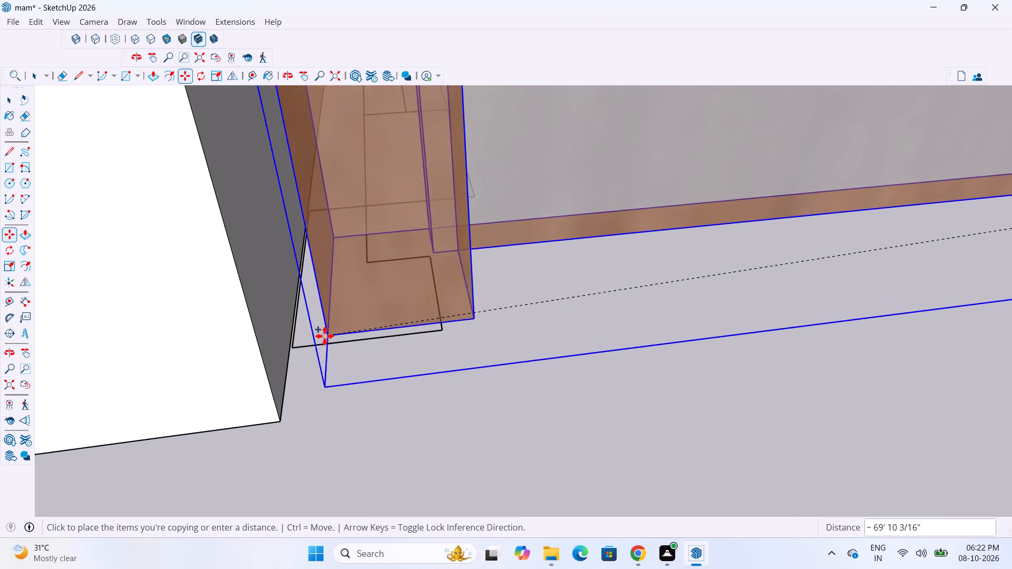
left_click(291, 346)
Scale the copied door's width along the green axis by about 1.08 to reach the opposite side of the opening.
scroll(284, 362, "down", 13)
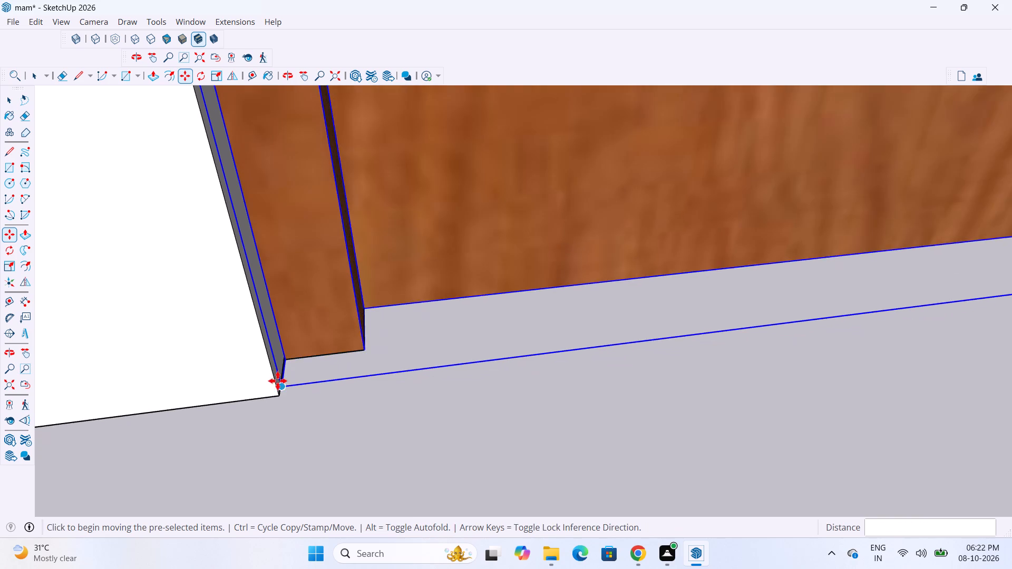
scroll(278, 381, "down", 20)
scroll(278, 381, "down", 5)
middle_click_drag(471, 431, 432, 440)
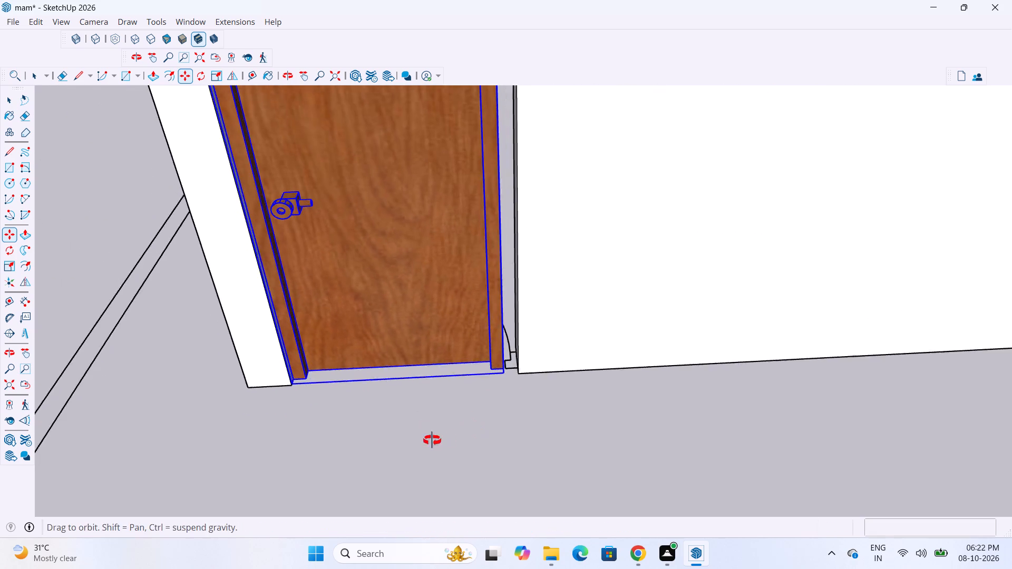
middle_click_drag(432, 440, 417, 442)
scroll(441, 453, "down", 10)
scroll(455, 361, "up", 3)
key("s")
scroll(466, 337, "up", 5)
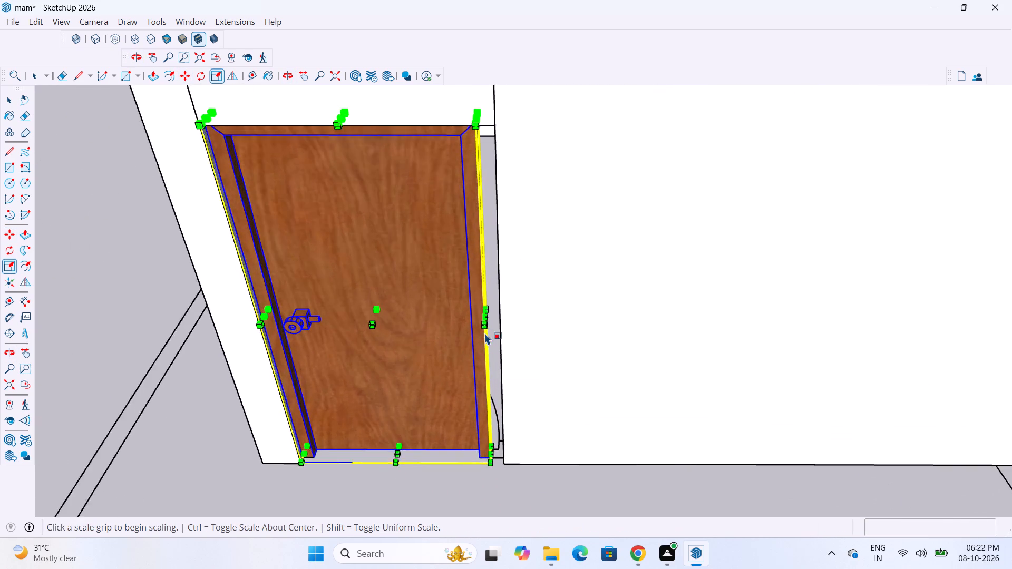
scroll(484, 333, "up", 6)
left_click(491, 294)
left_click_drag(526, 296, 531, 301)
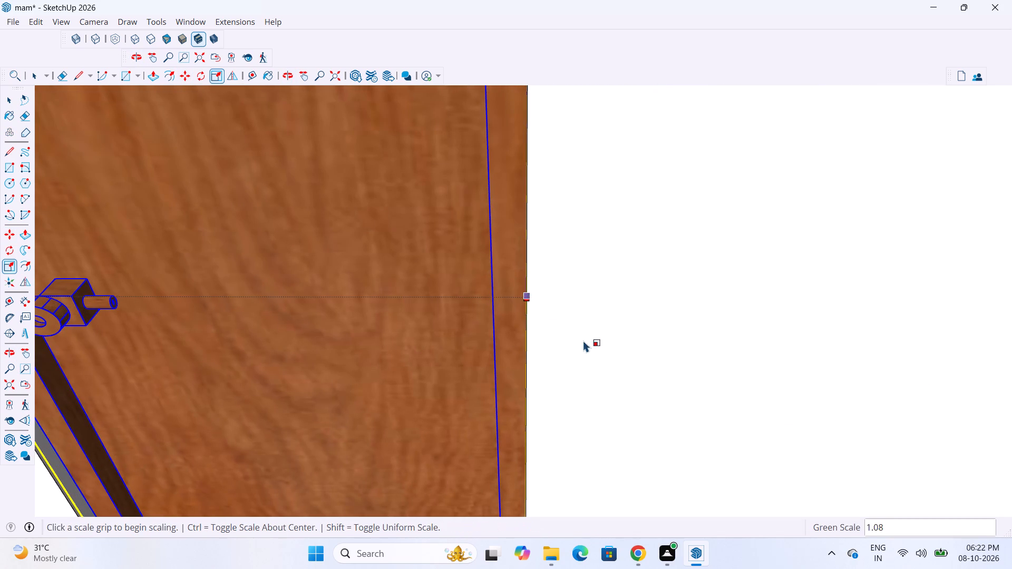
Scale the door's height along the blue axis by about 0.99 to fit the opening's top edge.
scroll(599, 368, "down", 14)
scroll(485, 223, "up", 11)
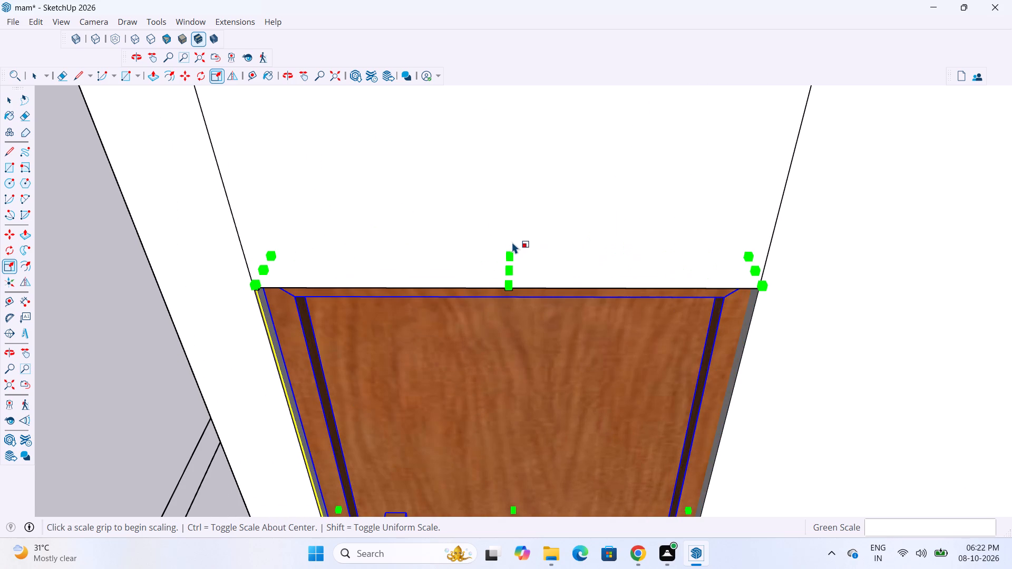
left_click(508, 264)
left_click(510, 274)
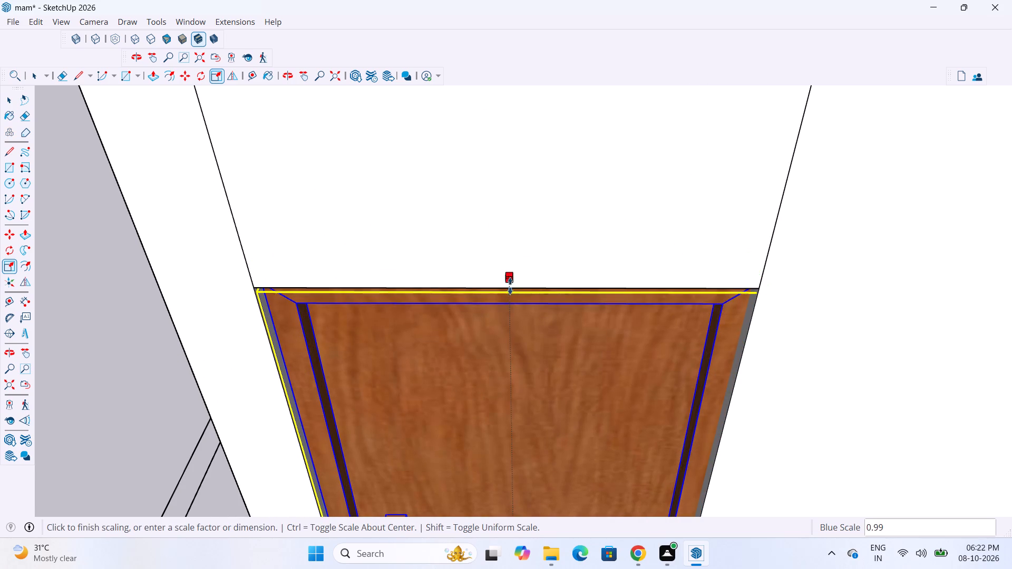
left_click(510, 286)
scroll(580, 261, "down", 15)
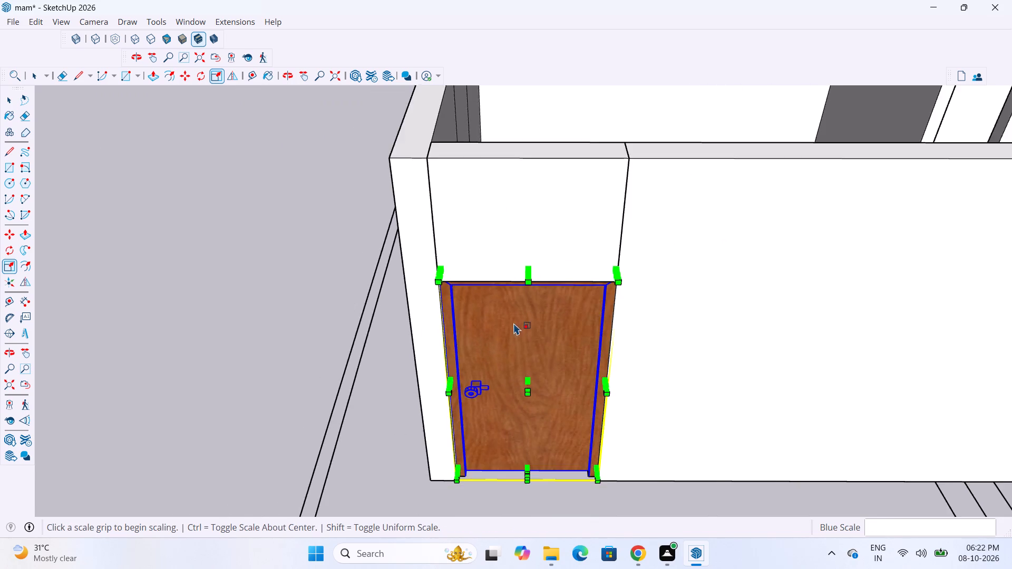
key("space")
left_click(514, 467)
Scale the corner door along the red and green axes from its inner side edge, working from inside the room.
scroll(501, 460, "up", 7)
middle_click_drag(494, 421, 499, 426)
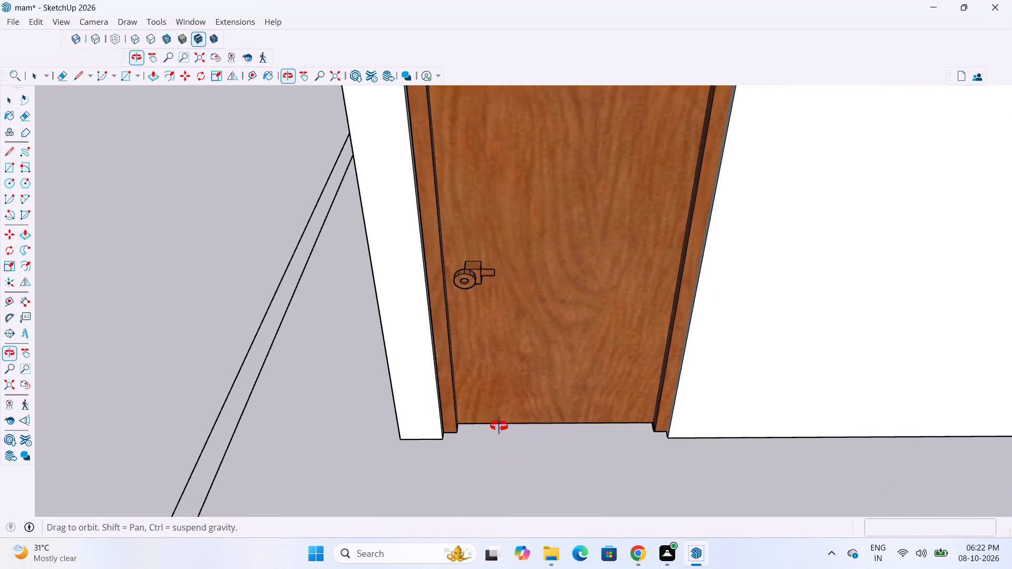
middle_click_drag(499, 426, 644, 501)
scroll(634, 496, "down", 14)
middle_click_drag(670, 414, 923, 429)
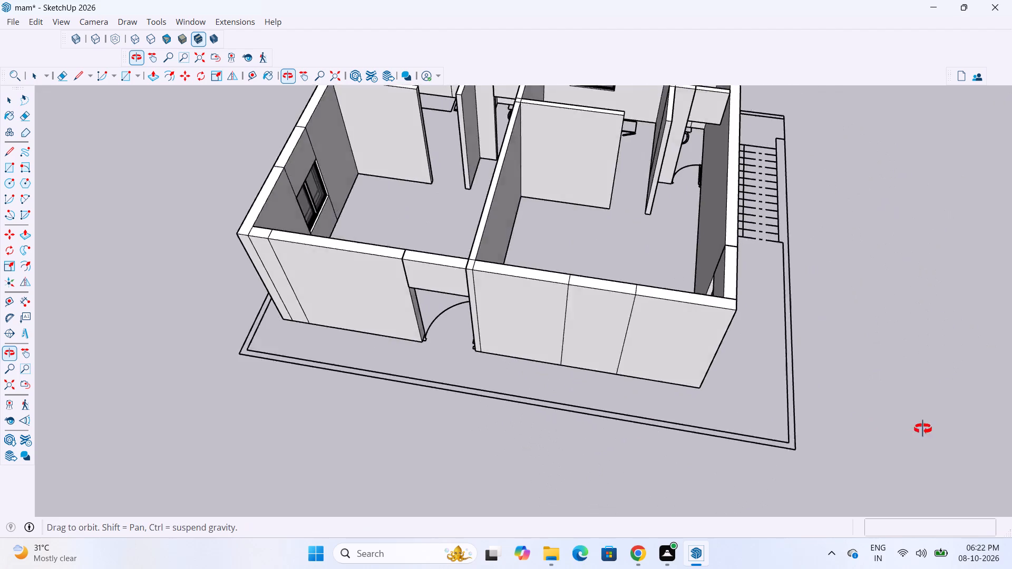
middle_click_drag(923, 429, 925, 426)
scroll(720, 236, "up", 8)
middle_click_drag(750, 286, 916, 327)
scroll(540, 233, "up", 5)
scroll(540, 236, "down", 5)
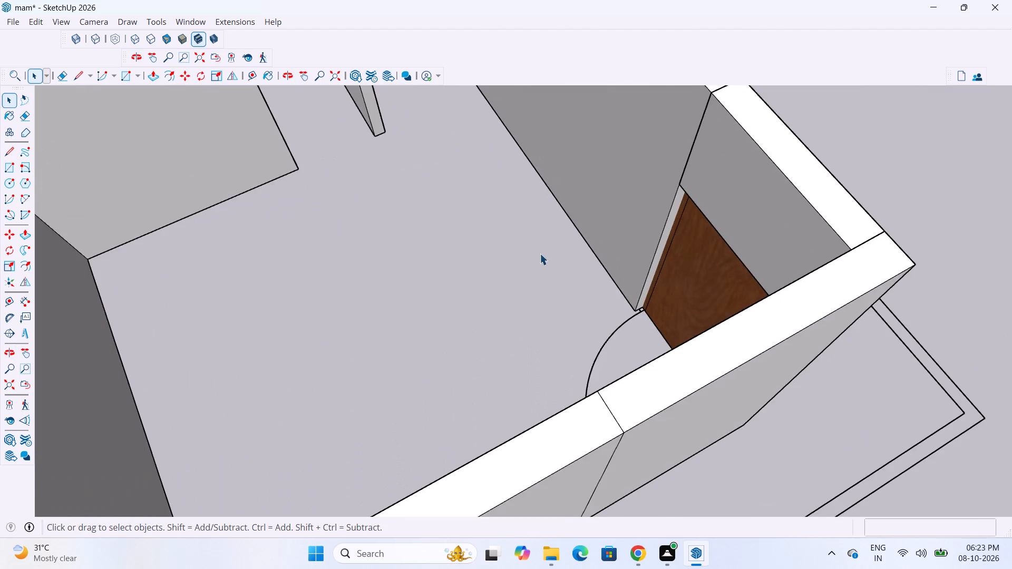
scroll(612, 265, "up", 8)
middle_click_drag(700, 295, 697, 286)
scroll(697, 286, "up", 2)
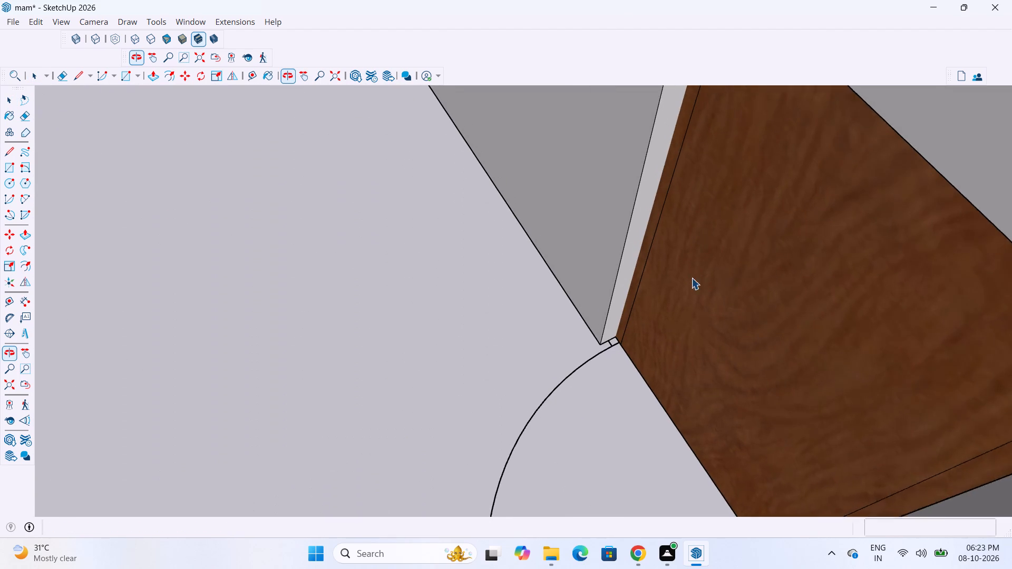
scroll(692, 278, "up", 1)
left_click(650, 231)
scroll(651, 226, "up", 10)
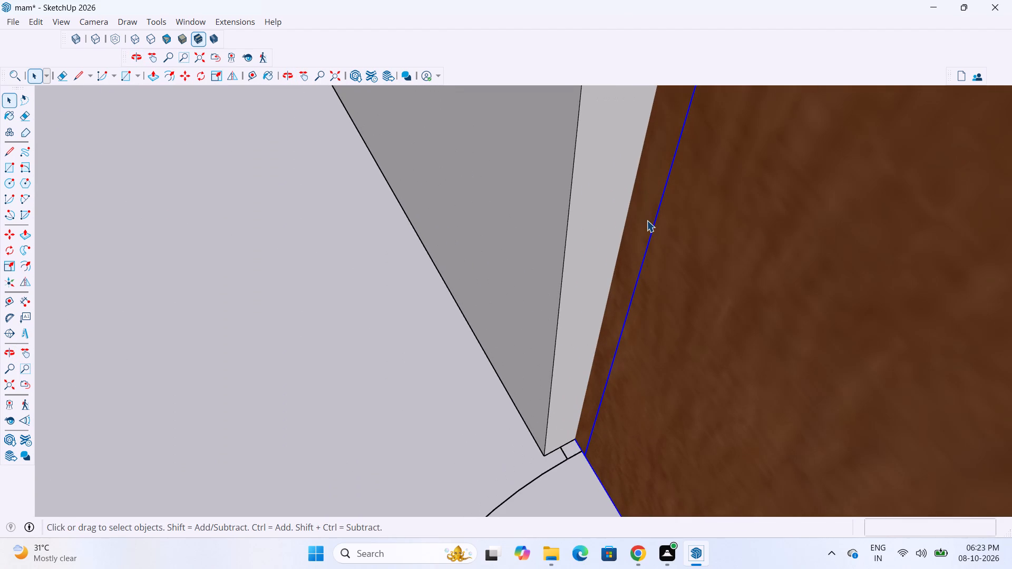
left_click(647, 220)
key("s")
scroll(637, 245, "down", 4)
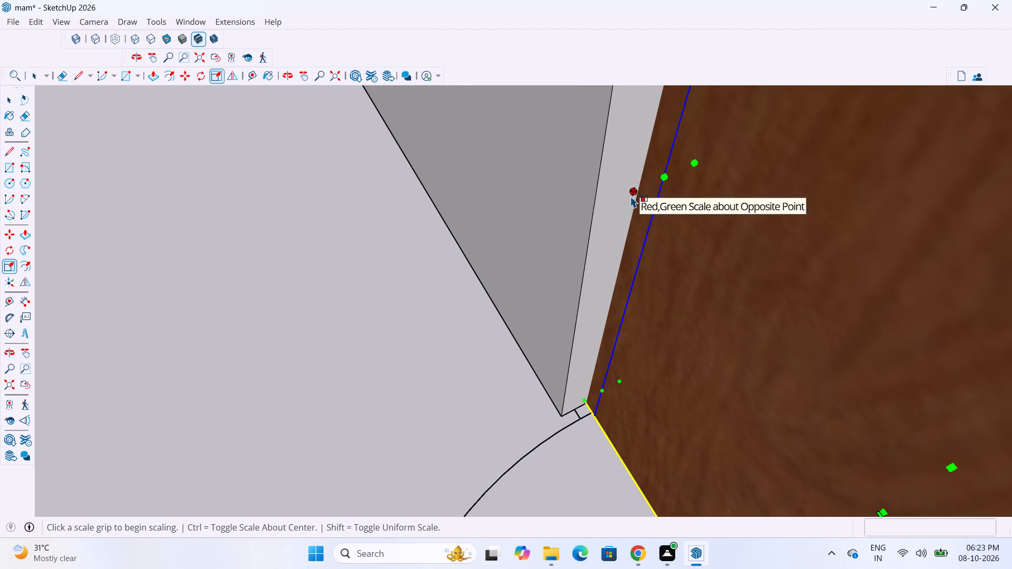
left_click(630, 192)
left_click(624, 196)
scroll(603, 210, "down", 8)
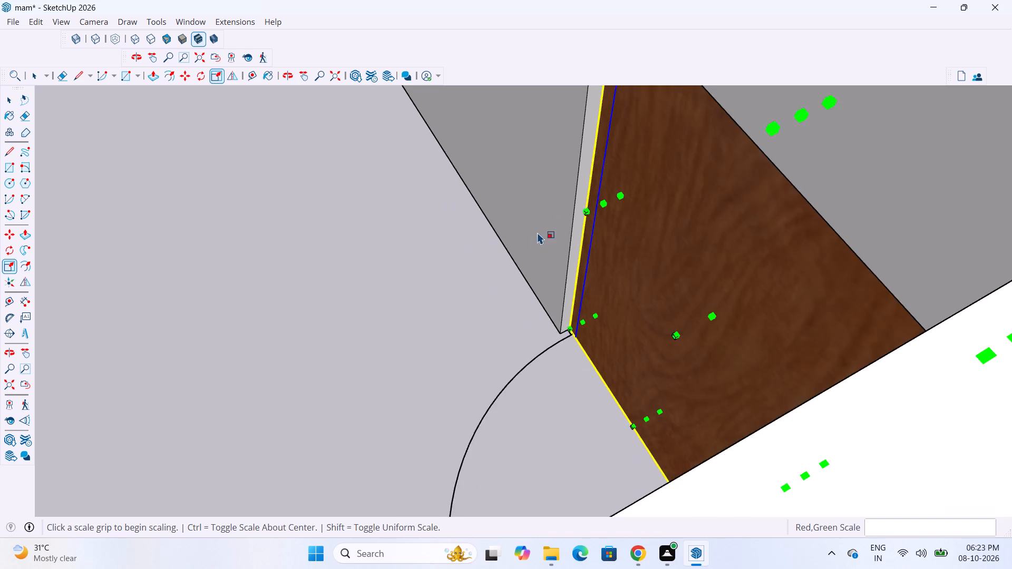
scroll(537, 232, "down", 12)
scroll(661, 221, "down", 5)
middle_click_drag(728, 260, 373, 234)
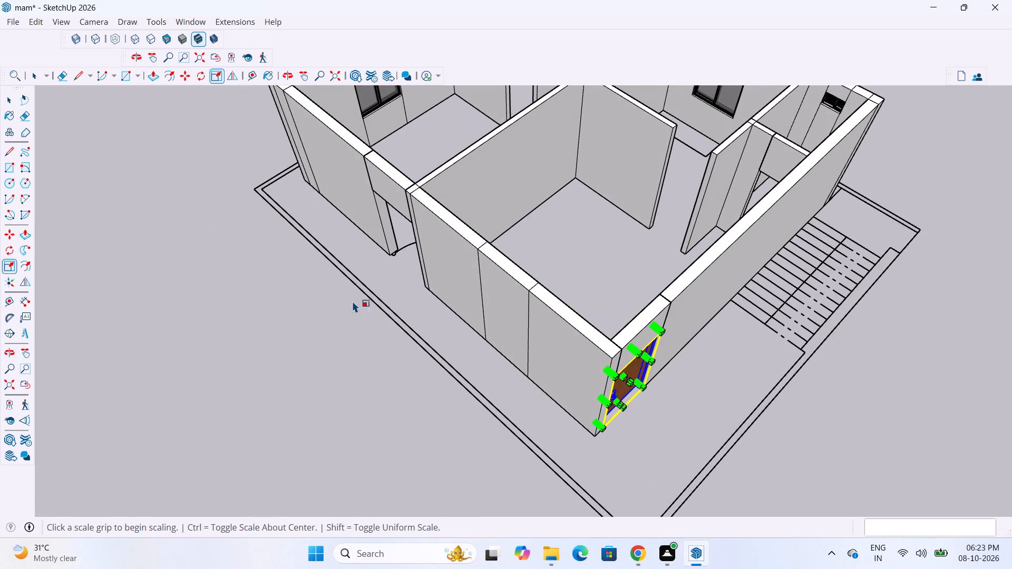
key("space")
left_click(324, 414)
Examine the fit of the corner entrance door in its opening from outside the new house.
scroll(658, 412, "up", 8)
middle_click_drag(638, 352, 563, 322)
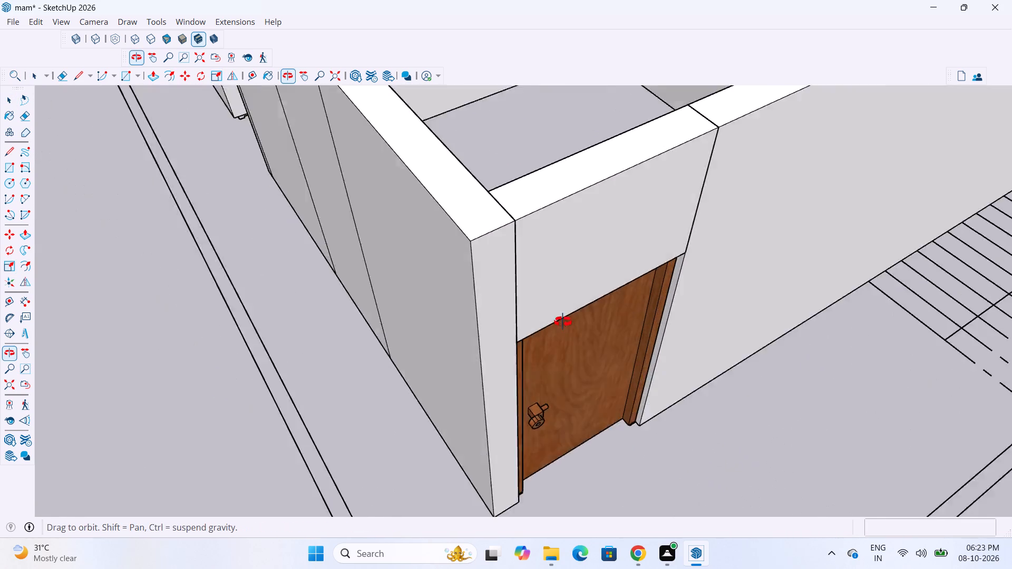
middle_click_drag(563, 322, 425, 321)
scroll(529, 436, "up", 8)
scroll(426, 336, "down", 5)
middle_click_drag(494, 440, 406, 405)
scroll(765, 426, "down", 14)
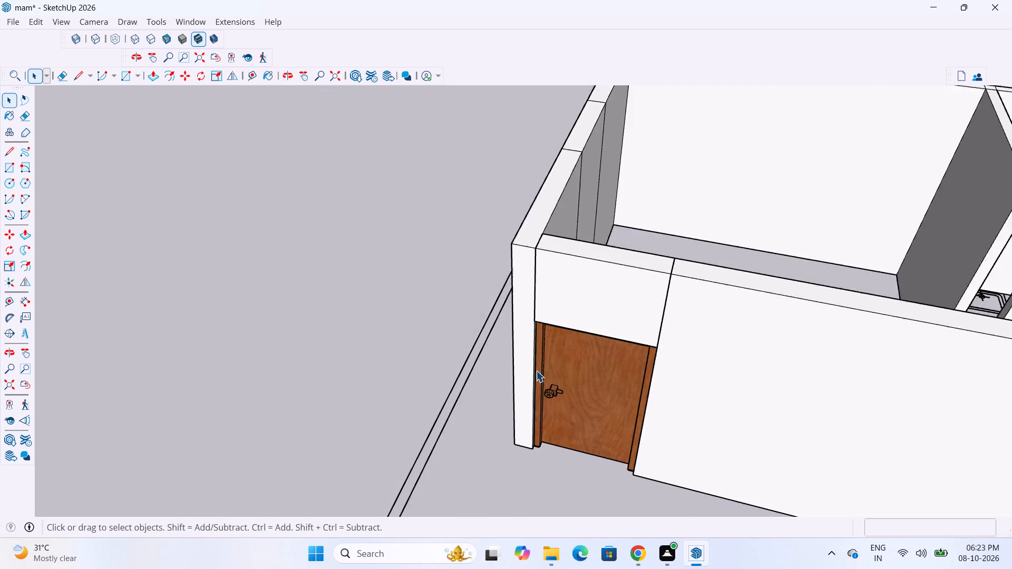
scroll(536, 370, "down", 2)
Copy the reference house's door beside the living-room window to the new house's front-wall opening, aligning its bottom corner with the opening's side.
middle_click_drag(489, 349, 850, 417)
scroll(805, 405, "down", 20)
scroll(805, 405, "down", 1)
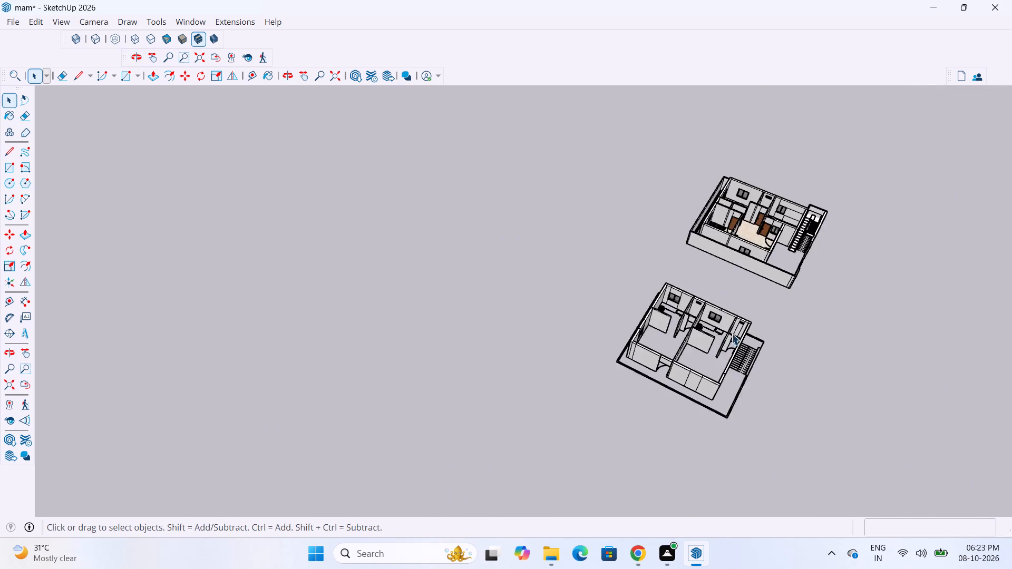
scroll(745, 279, "up", 9)
scroll(695, 248, "up", 9)
scroll(630, 244, "down", 11)
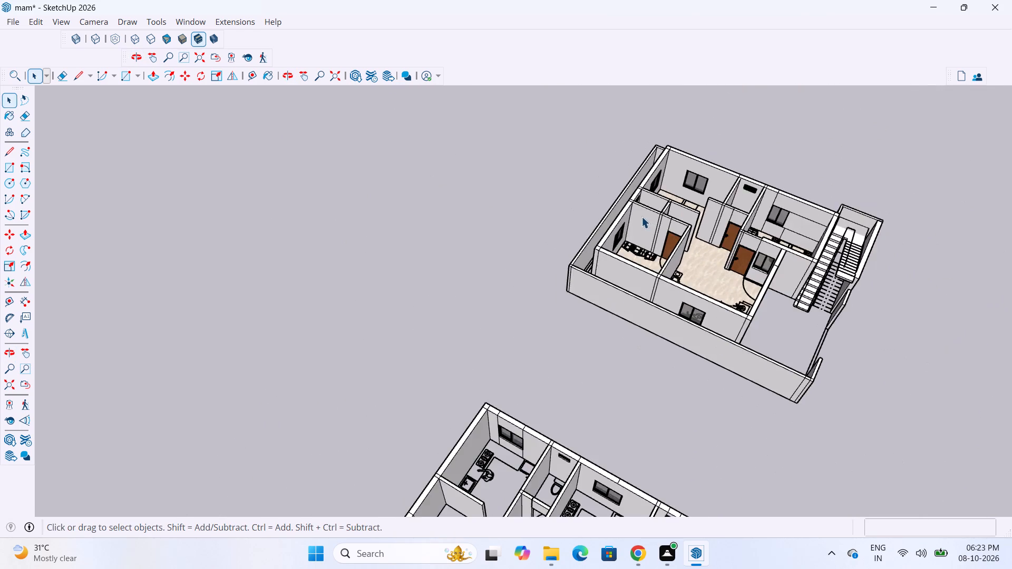
scroll(641, 217, "down", 3)
scroll(744, 177, "up", 12)
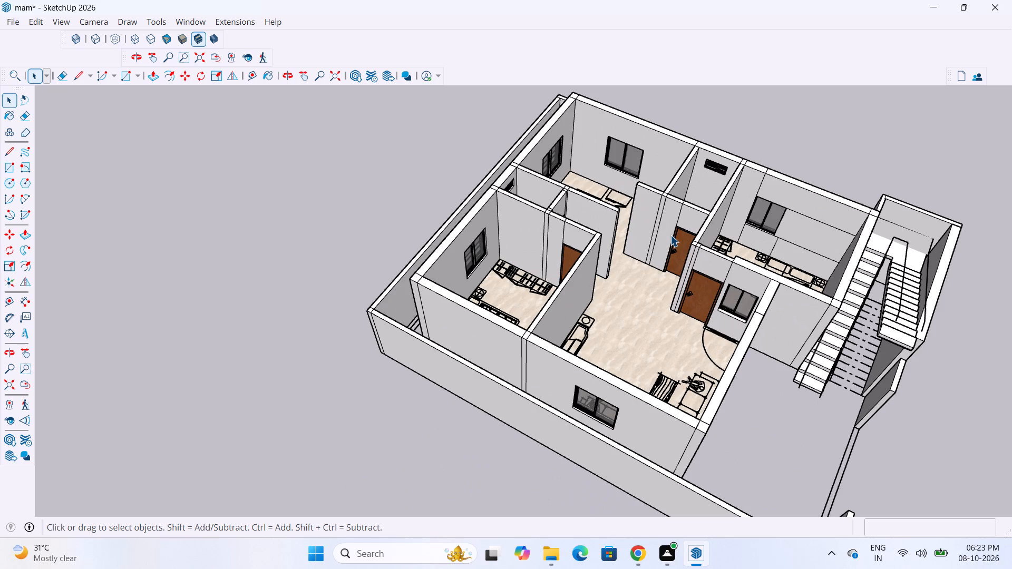
scroll(704, 318, "up", 12)
left_click(664, 323)
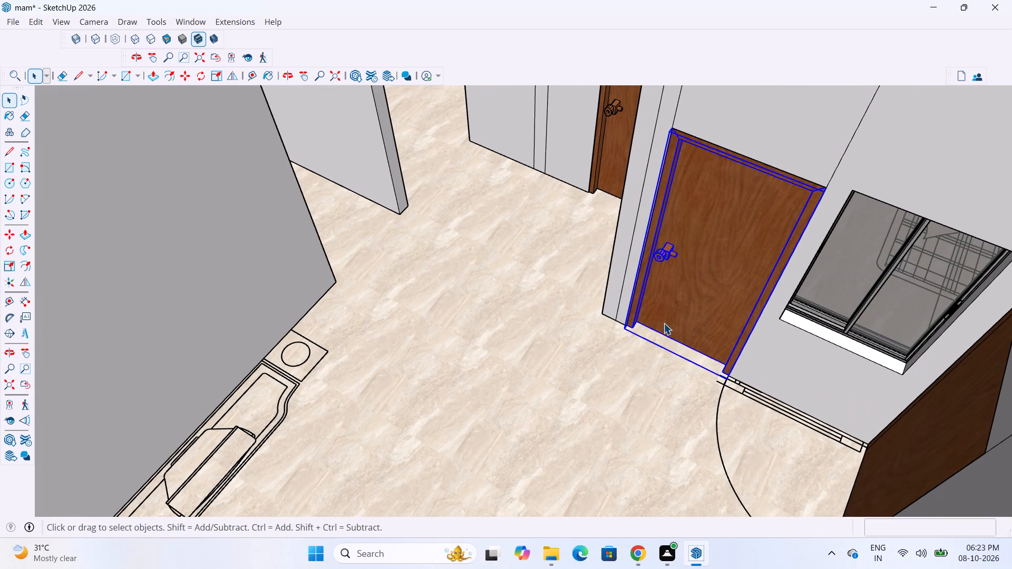
key("m")
scroll(643, 335, "up", 11)
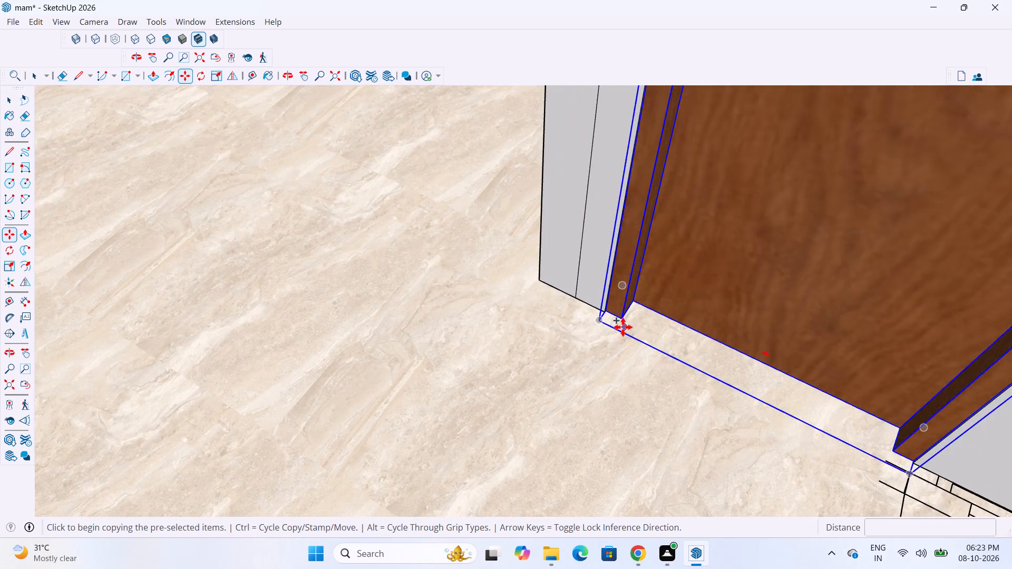
scroll(623, 327, "up", 3)
left_click(597, 305)
scroll(702, 281, "down", 5)
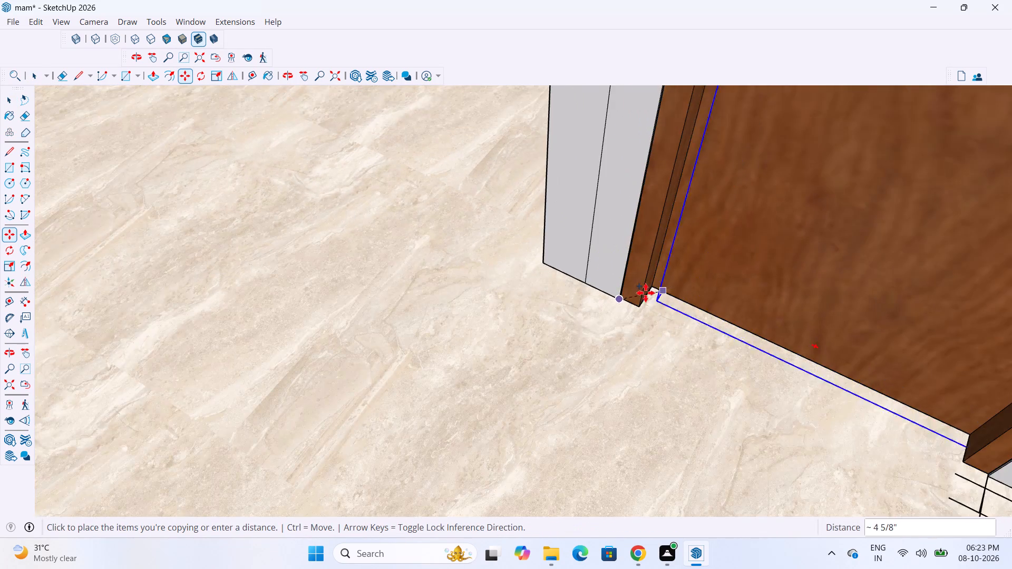
scroll(646, 293, "down", 20)
scroll(646, 293, "down", 19)
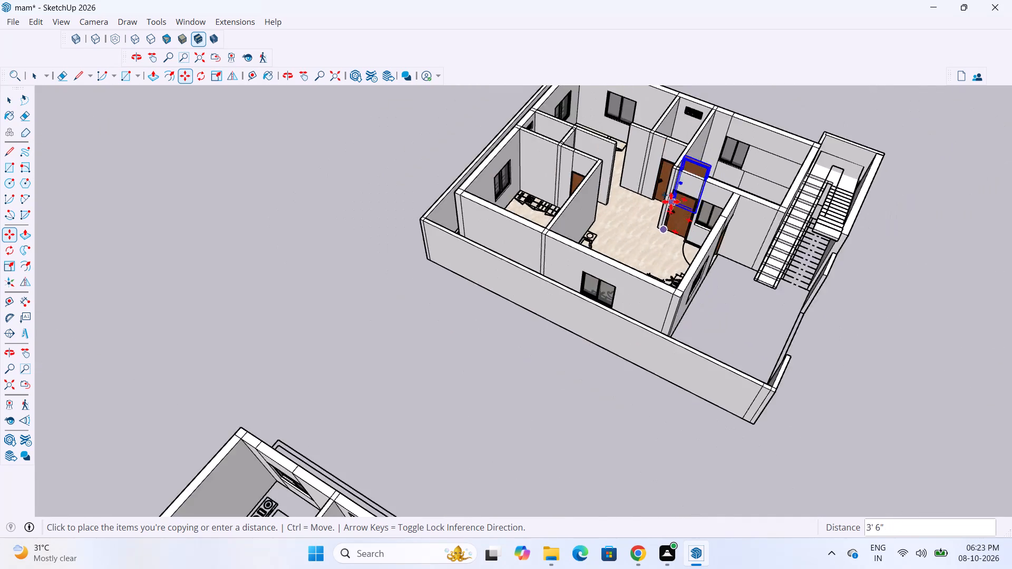
scroll(671, 202, "down", 3)
scroll(649, 258, "down", 5)
scroll(513, 459, "up", 16)
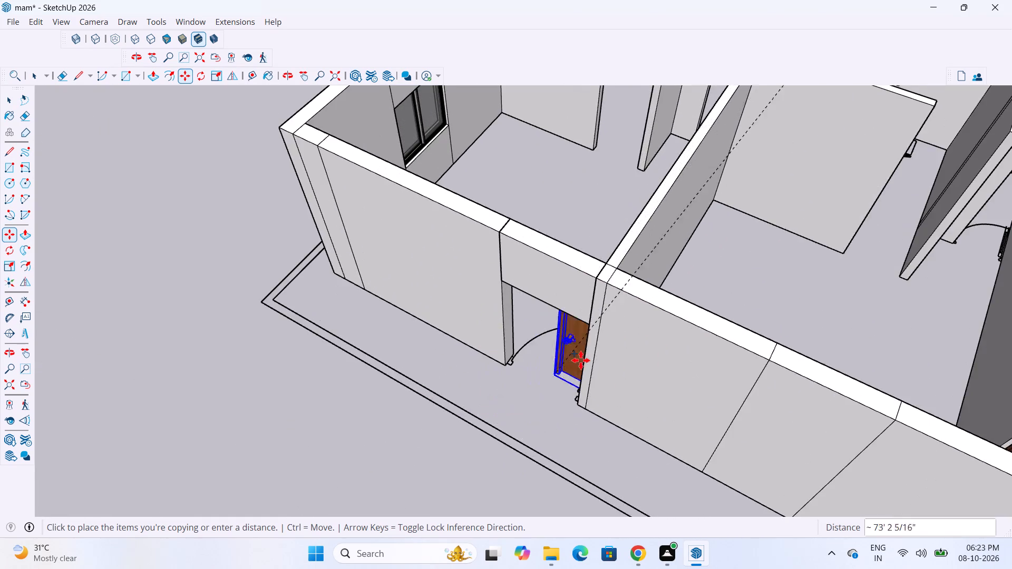
middle_click_drag(579, 361, 707, 295)
scroll(503, 423, "up", 16)
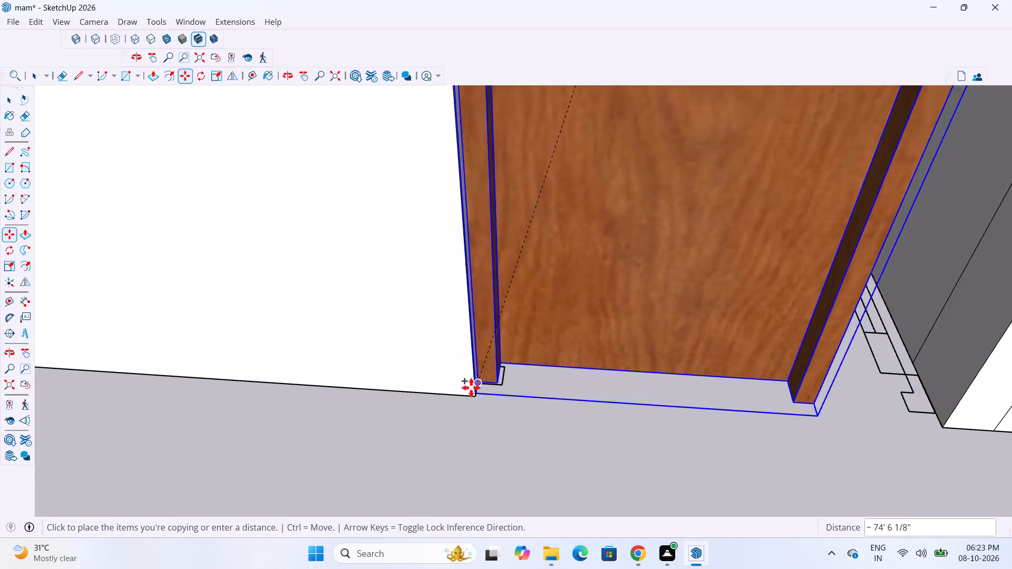
scroll(471, 388, "up", 20)
scroll(471, 388, "up", 3)
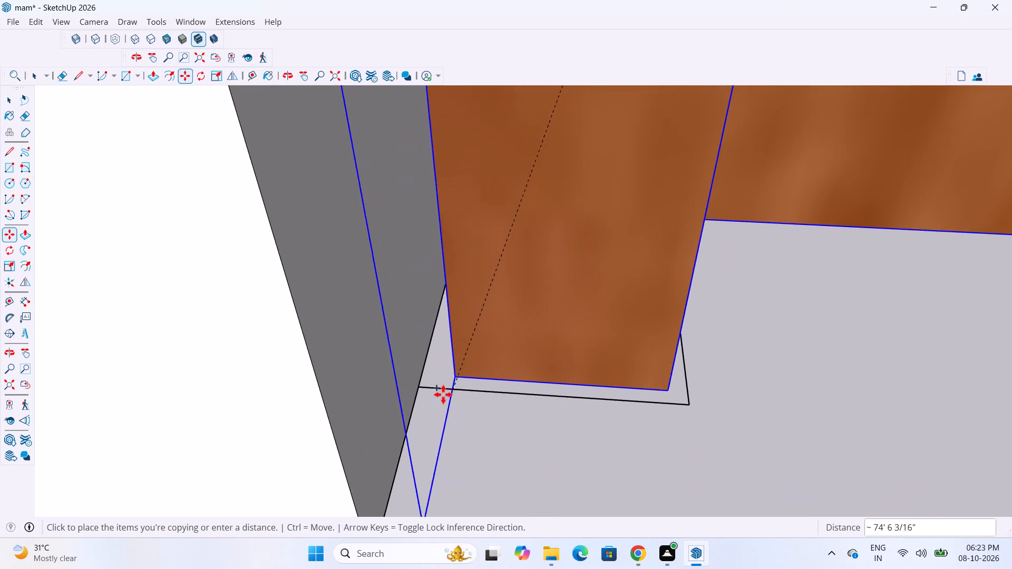
left_click(420, 390)
scroll(432, 403, "down", 12)
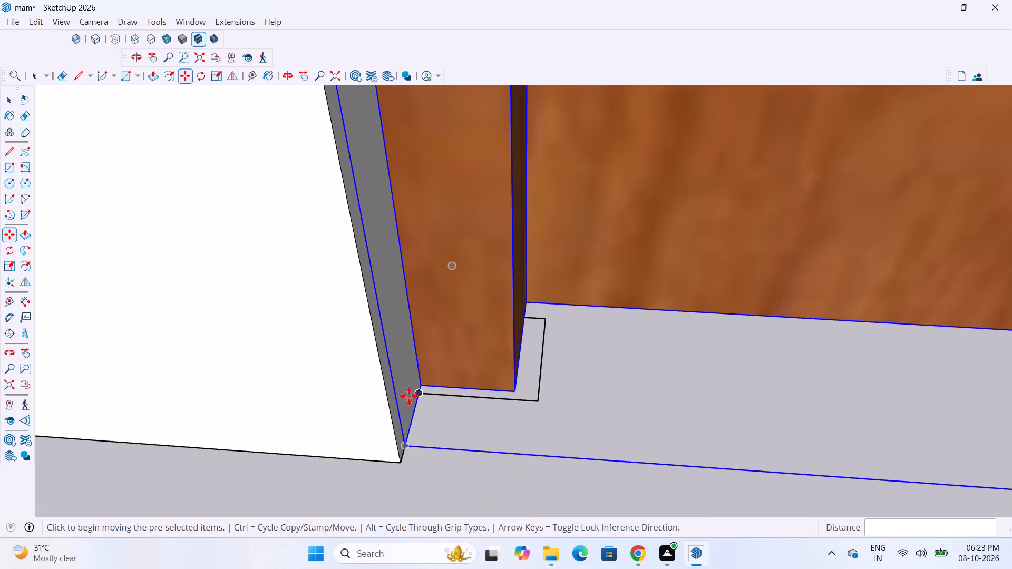
scroll(409, 396, "down", 8)
scroll(403, 407, "down", 20)
scroll(403, 407, "down", 1)
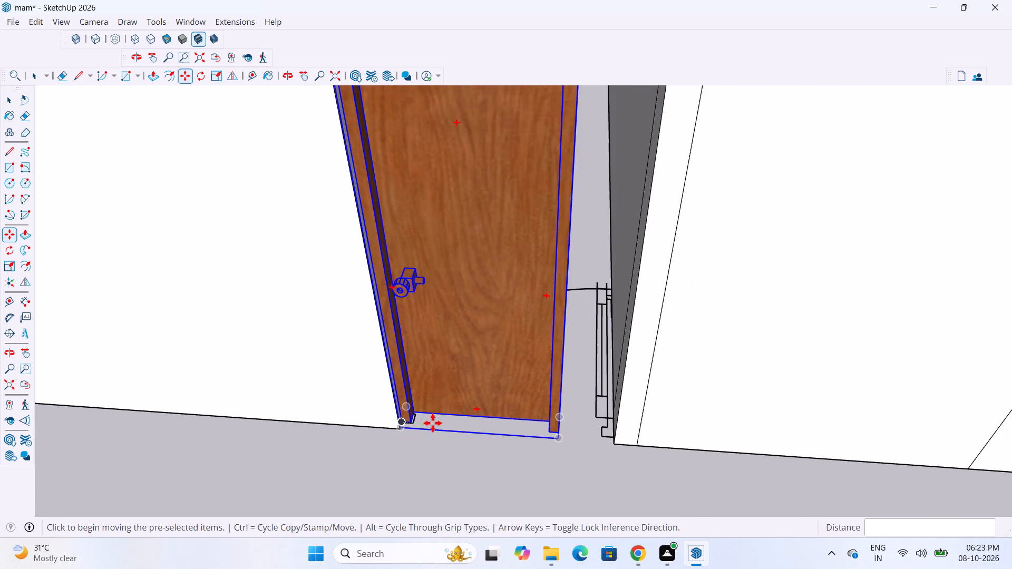
scroll(433, 423, "down", 11)
key("space")
key("space")
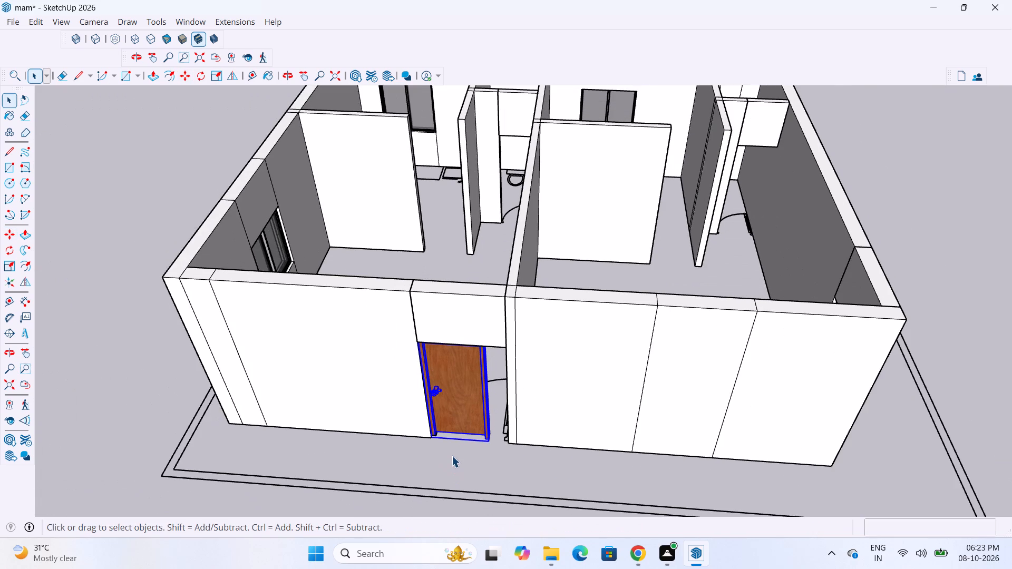
left_click(452, 456)
Scale the copied front door's width along the green axis by about 1.35 to reach the opposite side of the opening.
scroll(474, 431, "up", 7)
left_click(481, 396)
key("s")
scroll(517, 381, "up", 2)
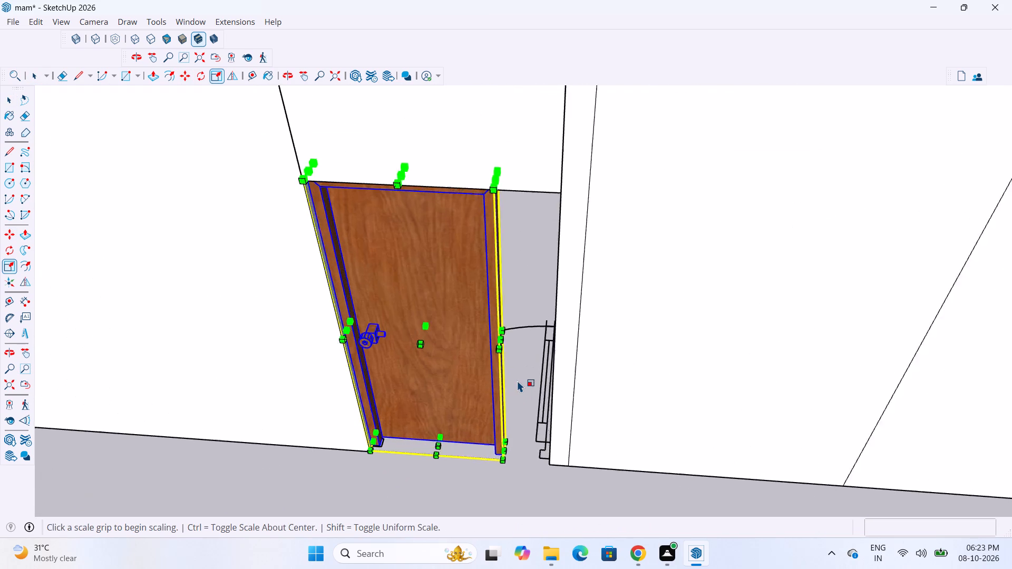
scroll(517, 380, "up", 4)
left_click(489, 307)
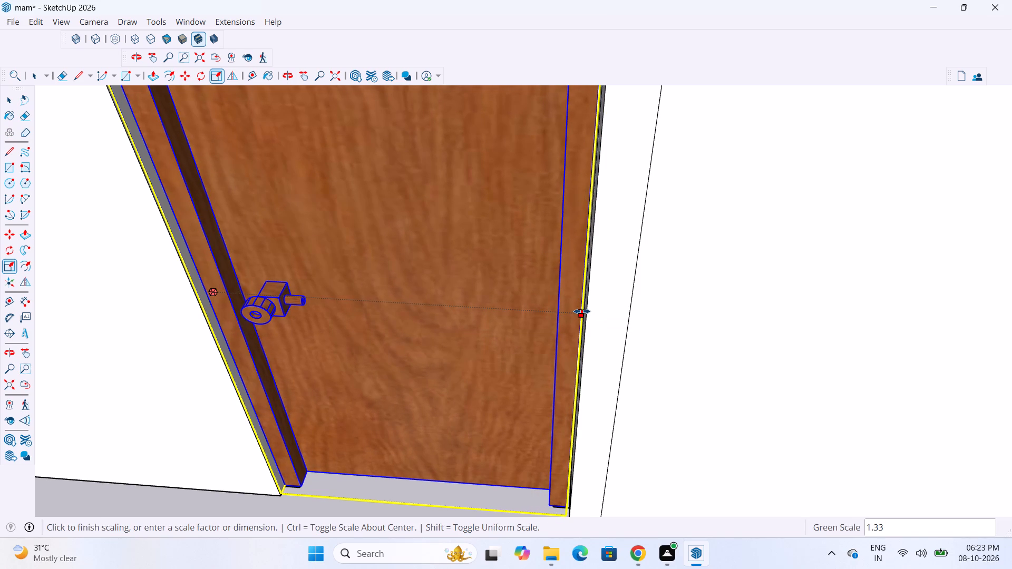
scroll(584, 313, "up", 7)
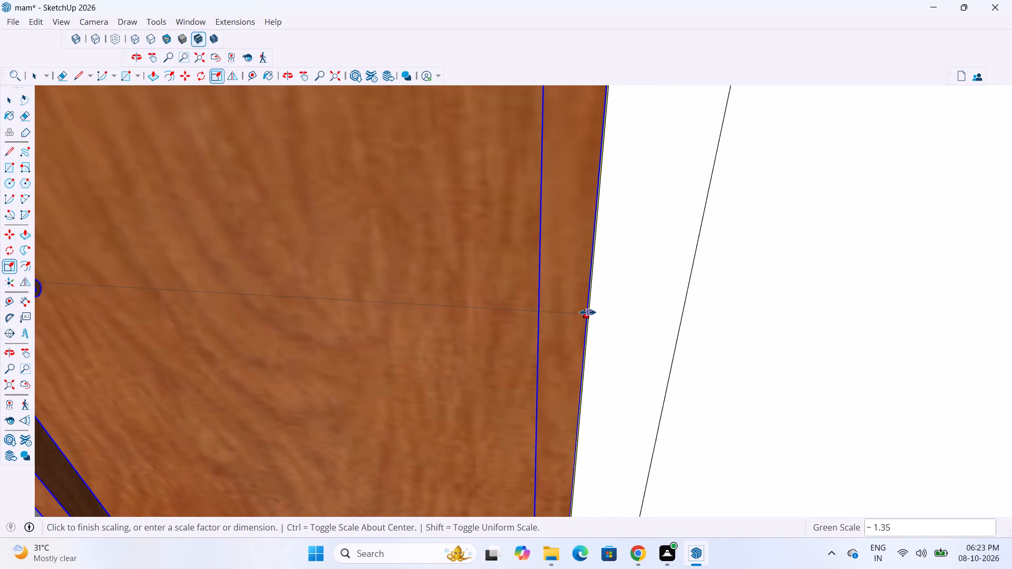
left_click(588, 312)
scroll(619, 348, "down", 19)
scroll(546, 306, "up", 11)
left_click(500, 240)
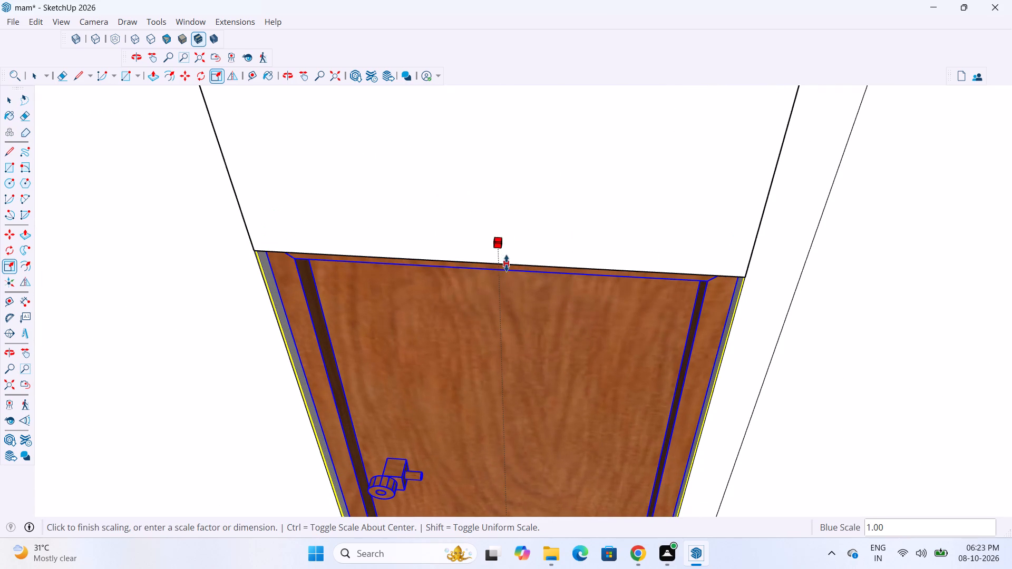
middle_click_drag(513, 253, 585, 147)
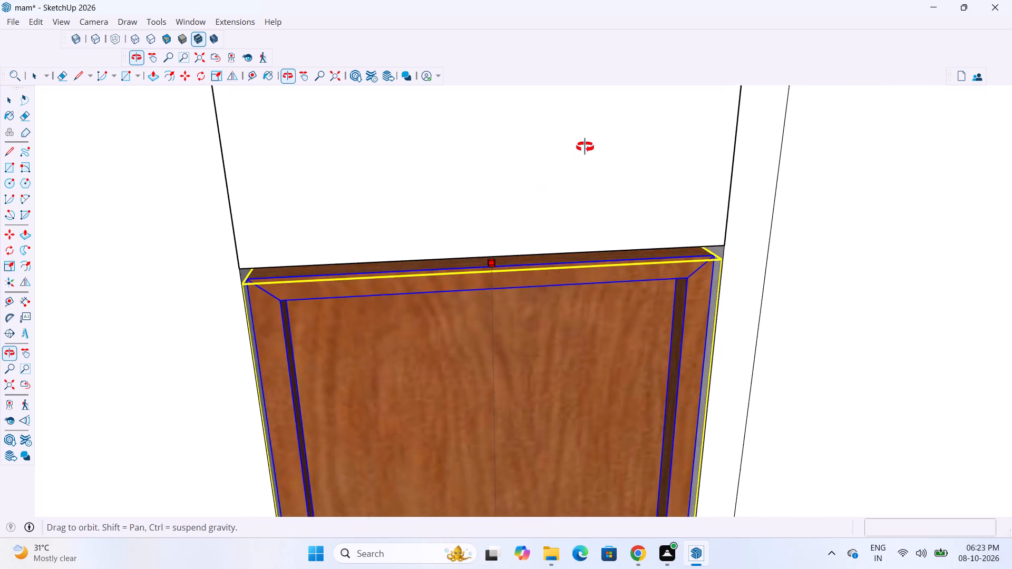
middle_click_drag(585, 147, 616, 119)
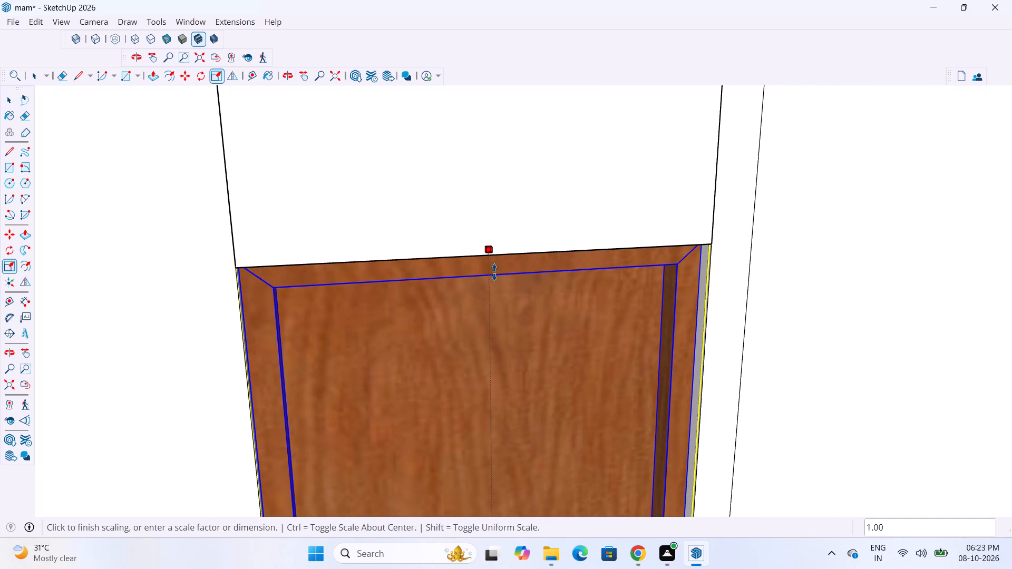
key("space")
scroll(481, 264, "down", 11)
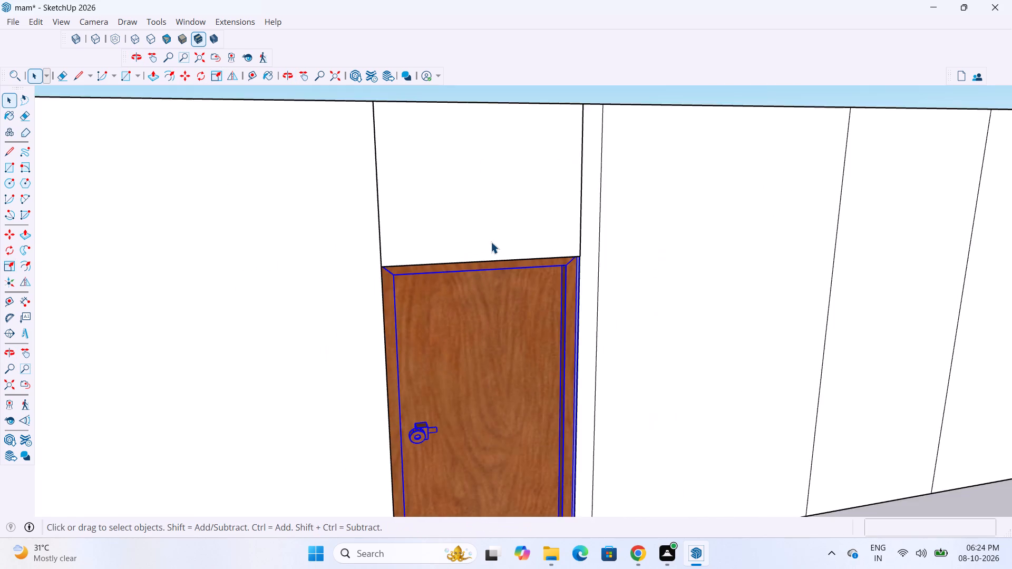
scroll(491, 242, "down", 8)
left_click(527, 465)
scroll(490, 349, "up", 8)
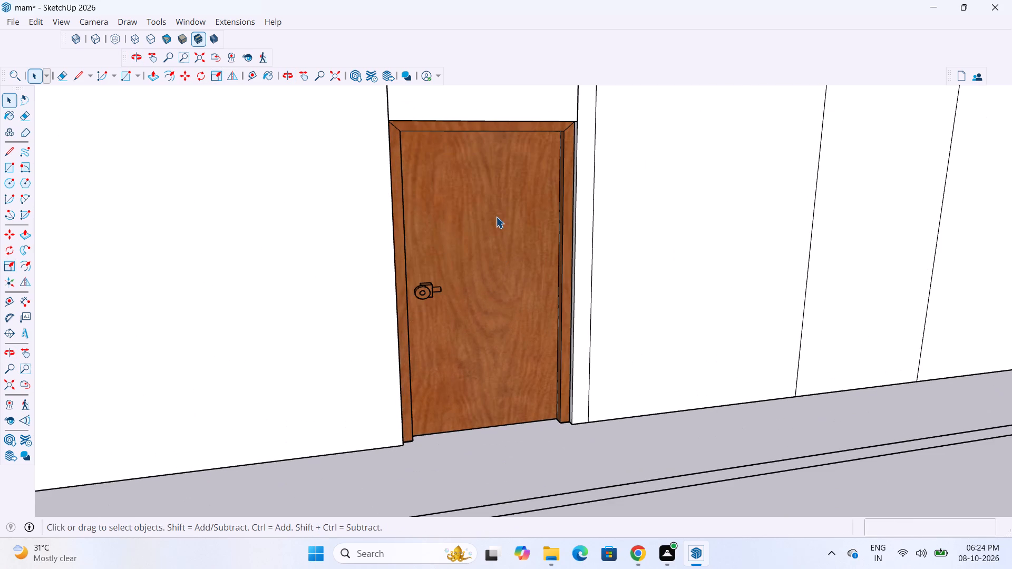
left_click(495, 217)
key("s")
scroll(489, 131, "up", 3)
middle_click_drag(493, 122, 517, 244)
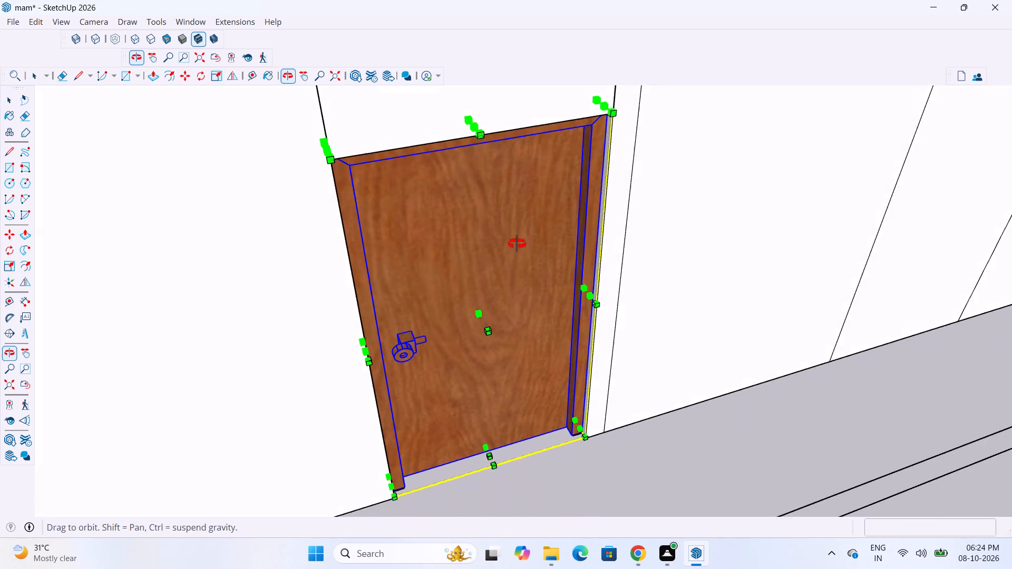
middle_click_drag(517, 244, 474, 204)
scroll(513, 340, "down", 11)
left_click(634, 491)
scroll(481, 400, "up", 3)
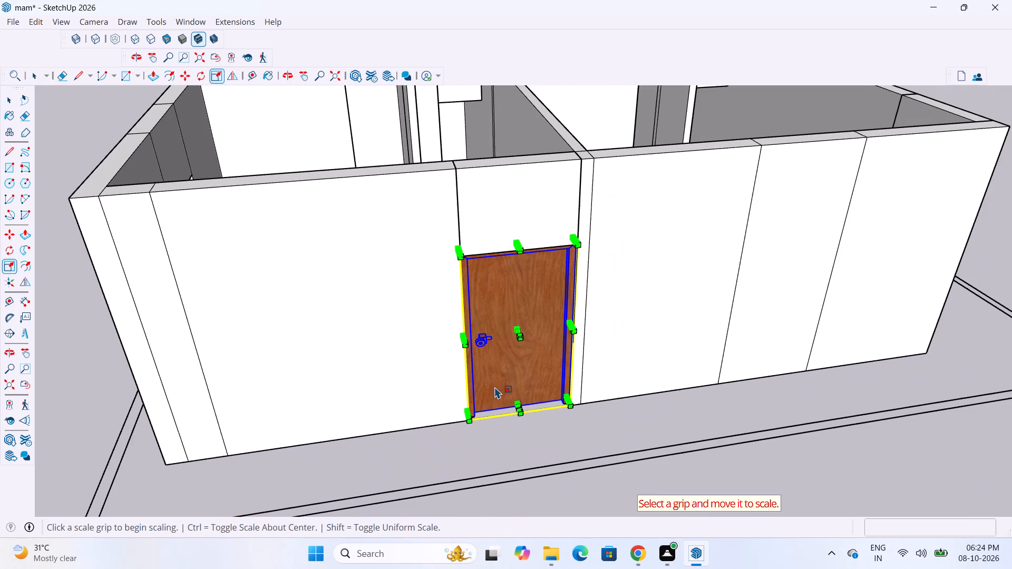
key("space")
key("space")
Examine the new house's fitted doors and interior from several sides to find the doorways still without doors.
scroll(602, 384, "down", 4)
middle_click_drag(680, 301, 439, 401)
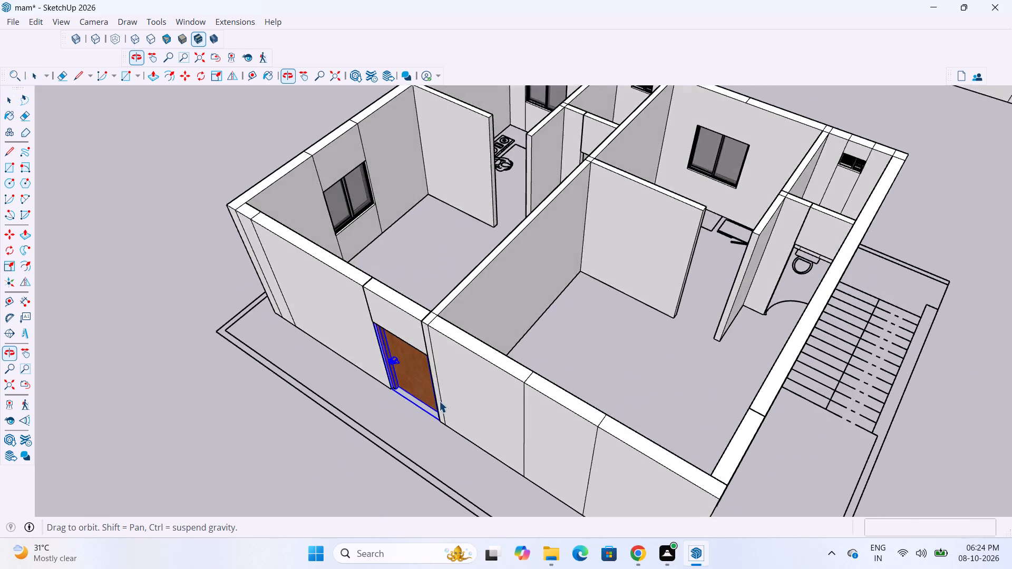
middle_click_drag(439, 401, 445, 400)
scroll(440, 394, "down", 10)
left_click(889, 358)
scroll(504, 346, "up", 7)
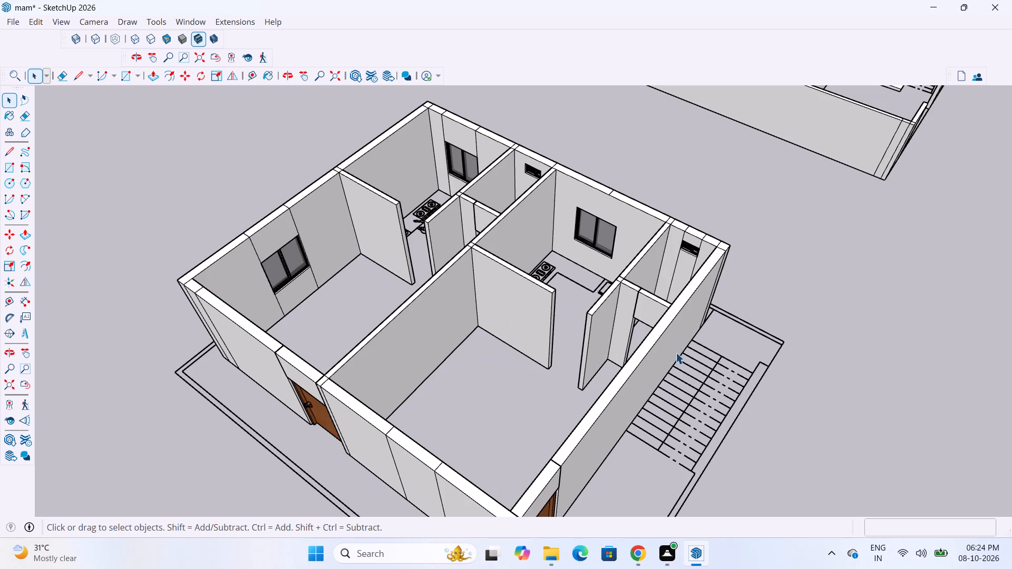
middle_click_drag(556, 357, 403, 369)
scroll(520, 313, "down", 10)
middle_click_drag(591, 404, 531, 409)
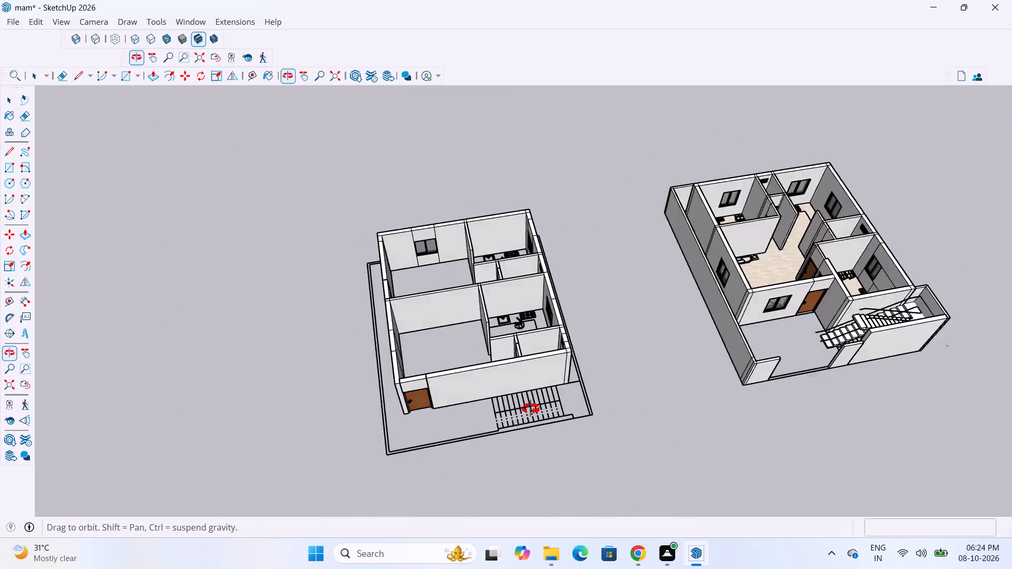
middle_click_drag(531, 409, 481, 420)
scroll(433, 319, "up", 7)
middle_click_drag(543, 348, 906, 326)
scroll(505, 411, "down", 5)
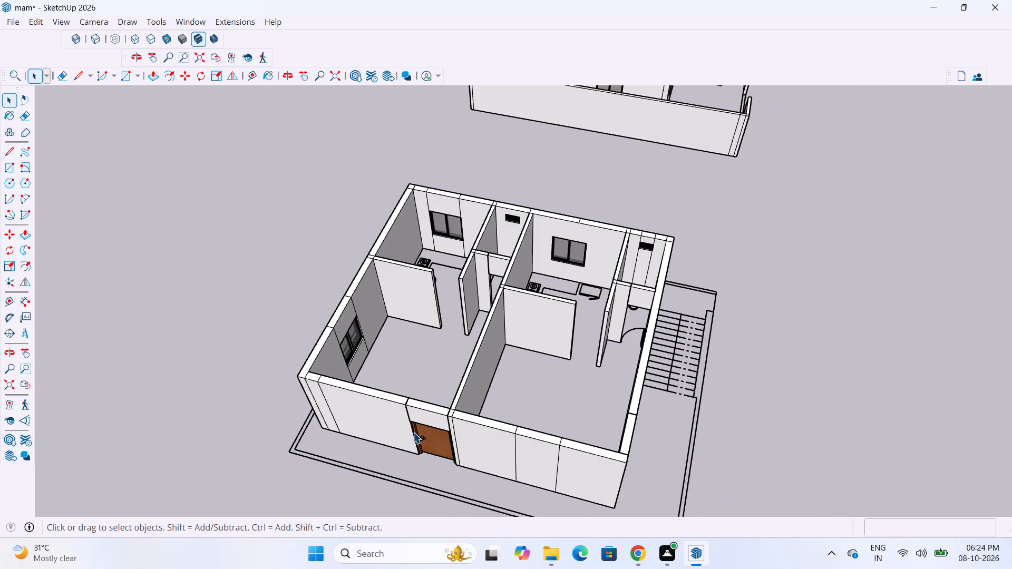
scroll(413, 432, "down", 8)
middle_click_drag(466, 376, 519, 367)
scroll(475, 394, "up", 8)
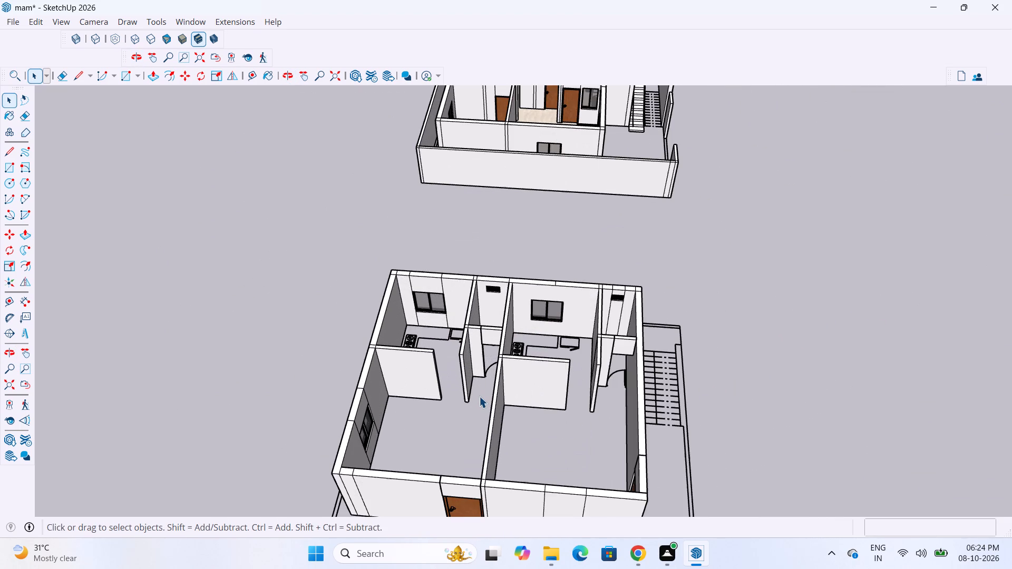
scroll(479, 407, "down", 4)
scroll(557, 411, "up", 7)
scroll(574, 391, "down", 6)
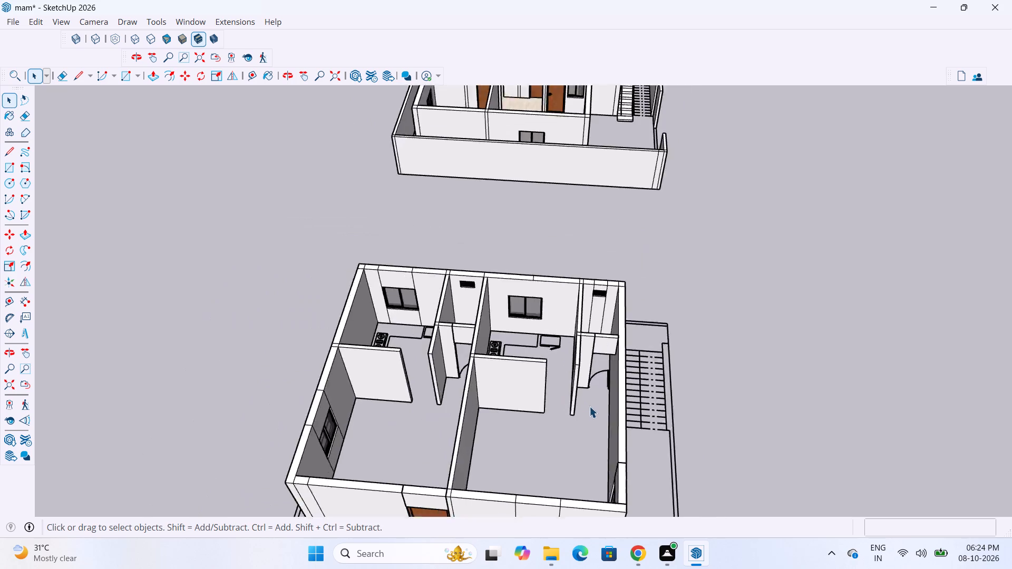
Copy the reference house's bathroom door about 58' 10" to the new house's middle bathroom doorway, aligning its bottom corner with the opening's side.
scroll(589, 406, "down", 4)
scroll(550, 204, "up", 19)
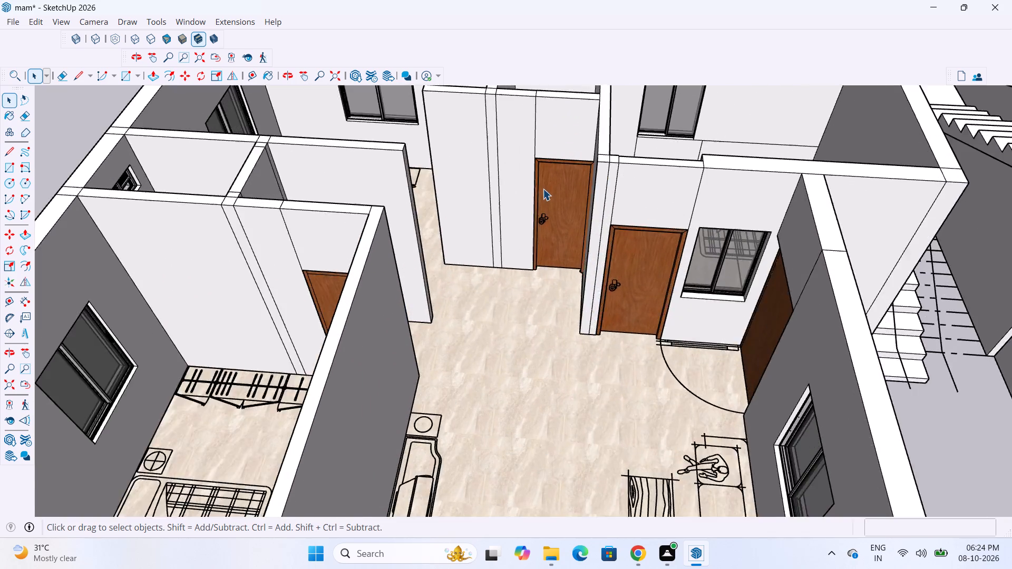
scroll(543, 189, "up", 2)
left_click(538, 212)
key("m")
scroll(550, 278, "up", 20)
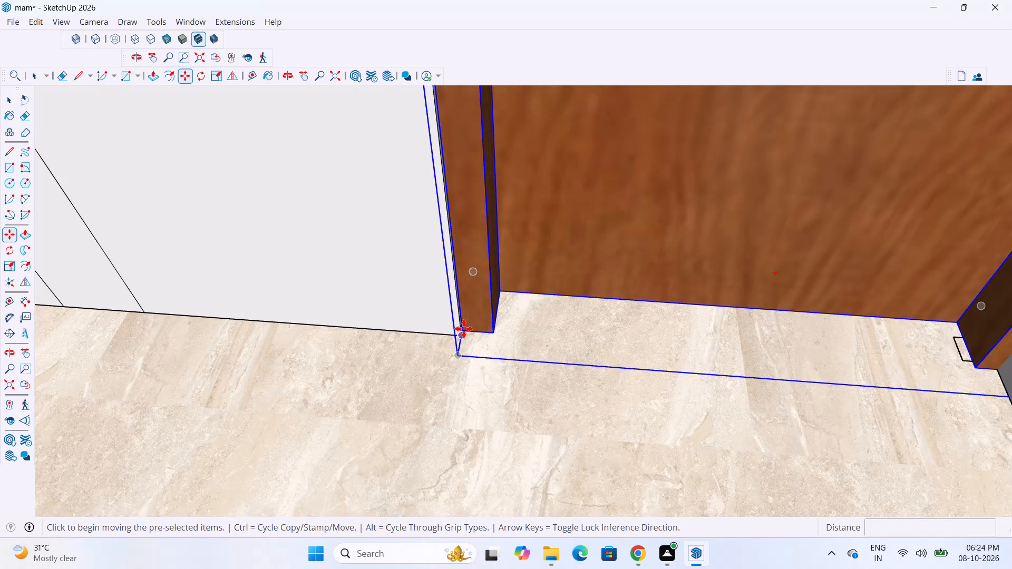
left_click(464, 331)
scroll(459, 419, "down", 9)
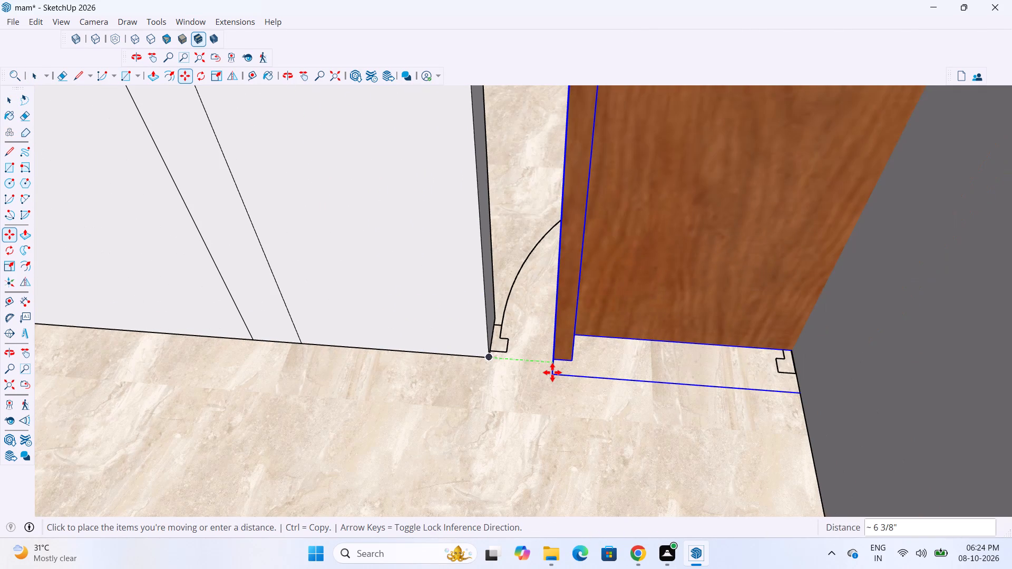
scroll(463, 343, "down", 20)
scroll(463, 343, "down", 8)
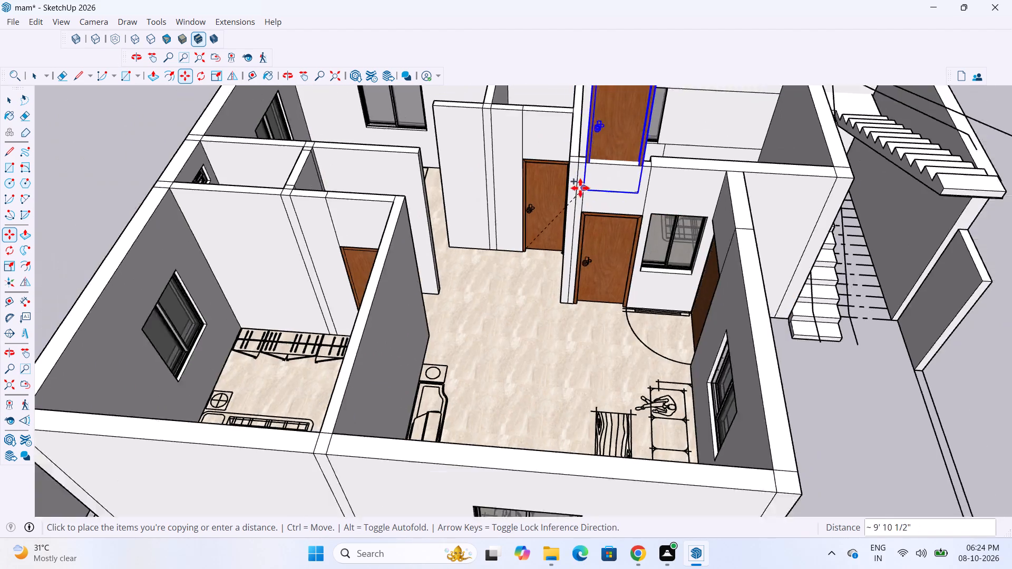
scroll(580, 188, "down", 2)
scroll(617, 163, "down", 18)
scroll(549, 278, "up", 4)
scroll(593, 278, "up", 4)
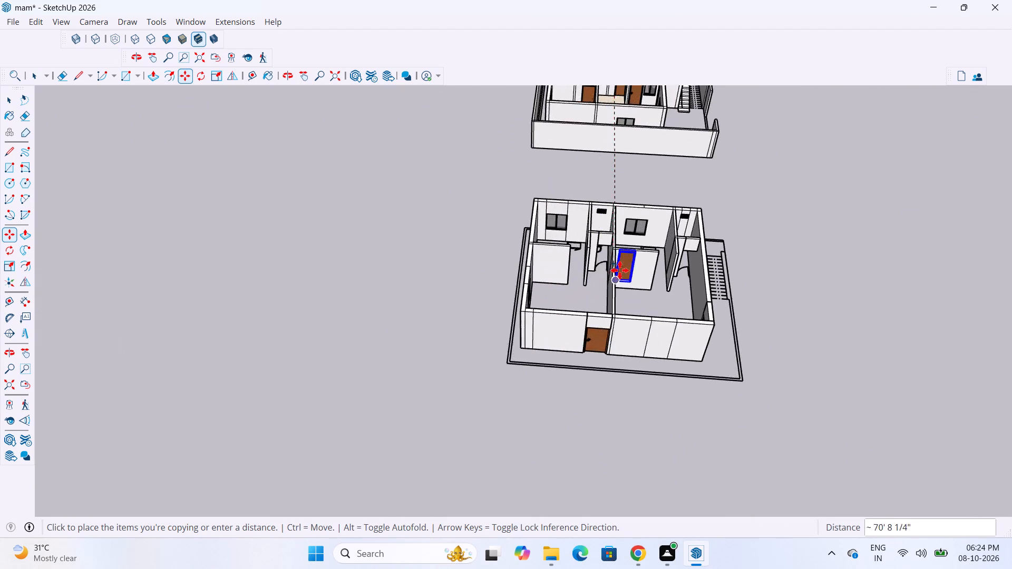
scroll(622, 269, "up", 20)
scroll(622, 269, "up", 12)
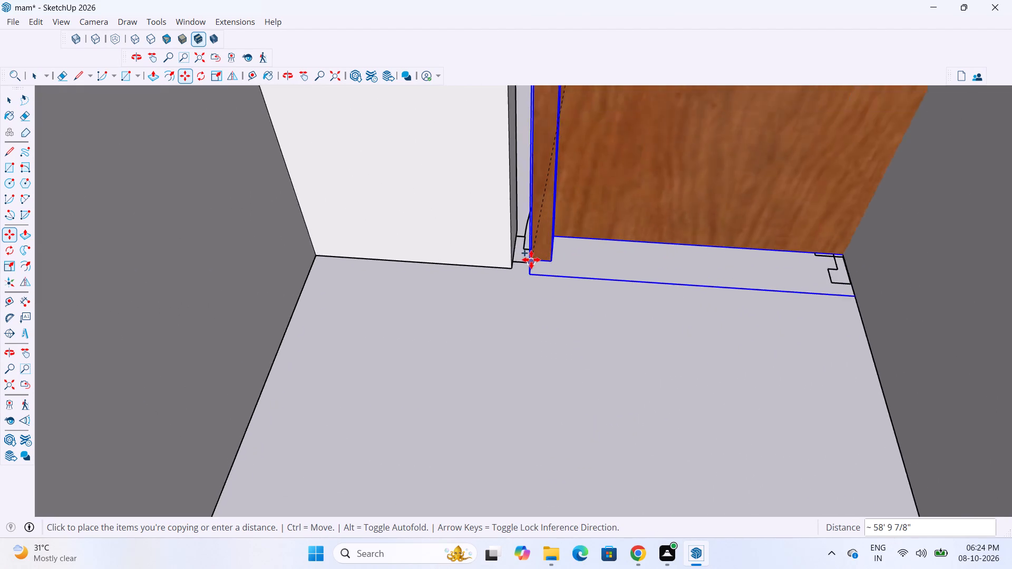
scroll(531, 260, "up", 17)
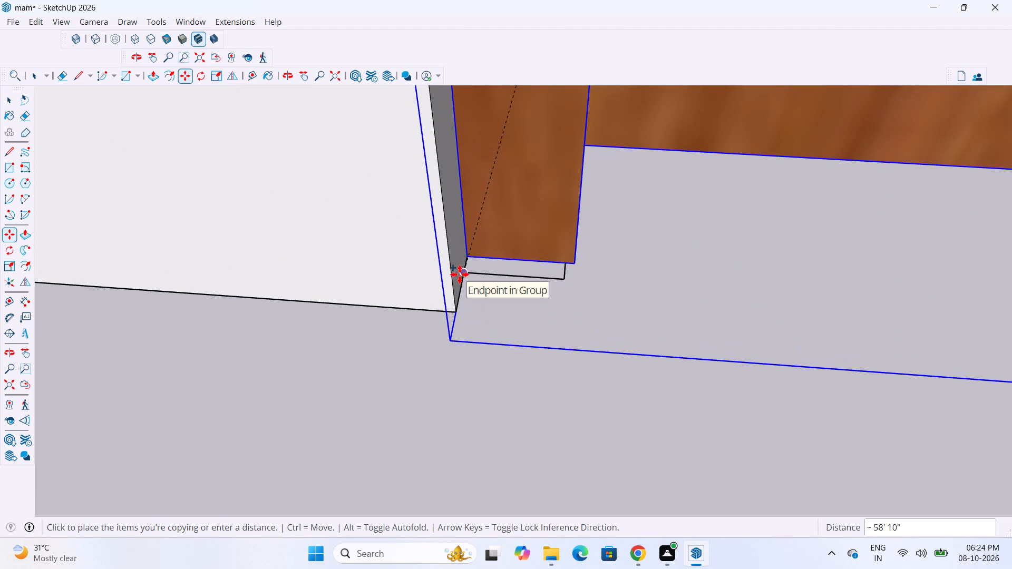
left_click(456, 288)
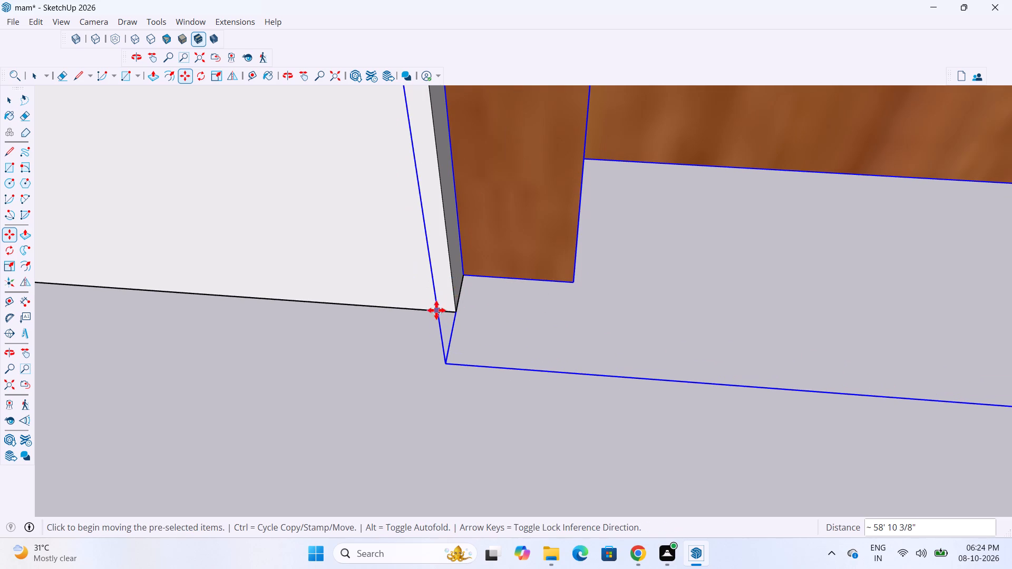
Scale the copied bathroom door's width slightly down along the green axis to fit between the sides of its opening.
scroll(420, 325, "down", 20)
scroll(420, 325, "down", 20)
scroll(420, 325, "down", 1)
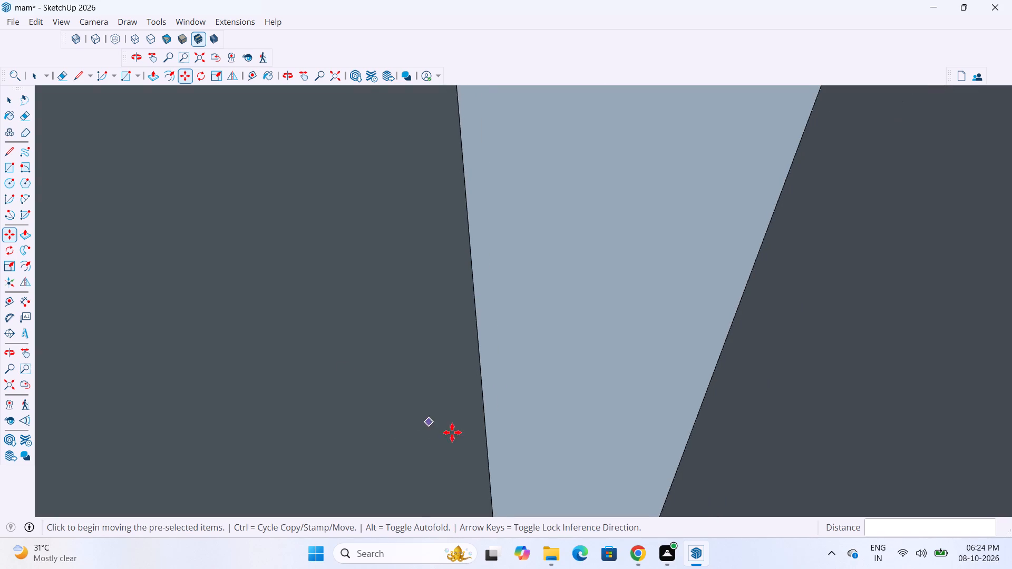
left_click(338, 77)
scroll(593, 403, "down", 7)
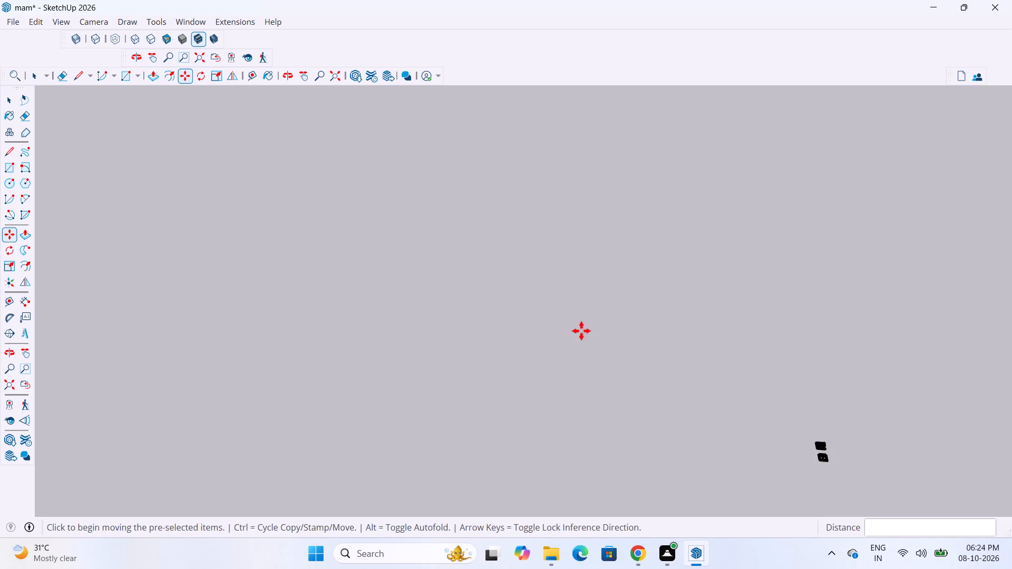
scroll(581, 331, "down", 3)
key("space")
key("space")
scroll(748, 442, "up", 19)
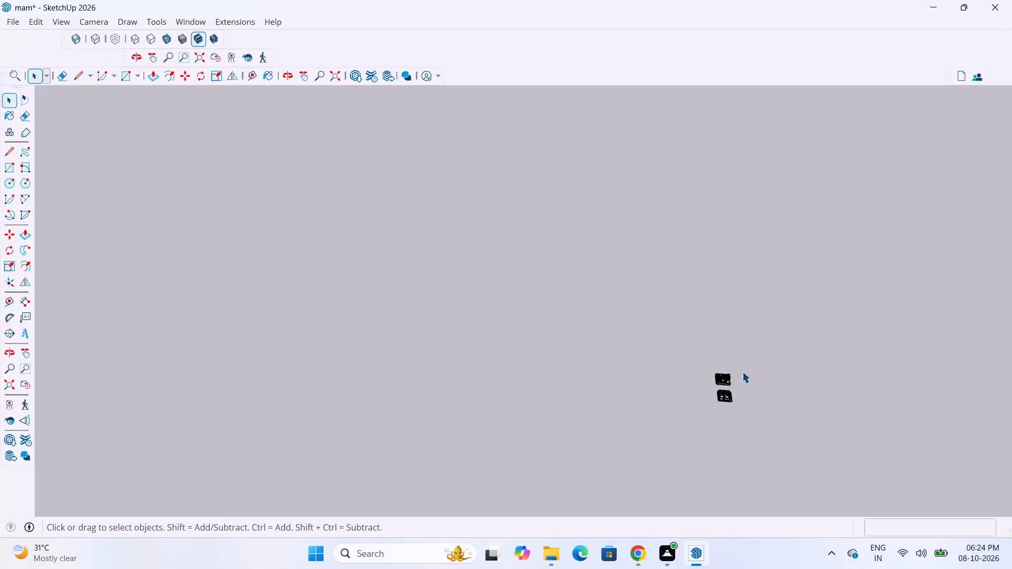
scroll(742, 371, "up", 20)
scroll(742, 371, "up", 13)
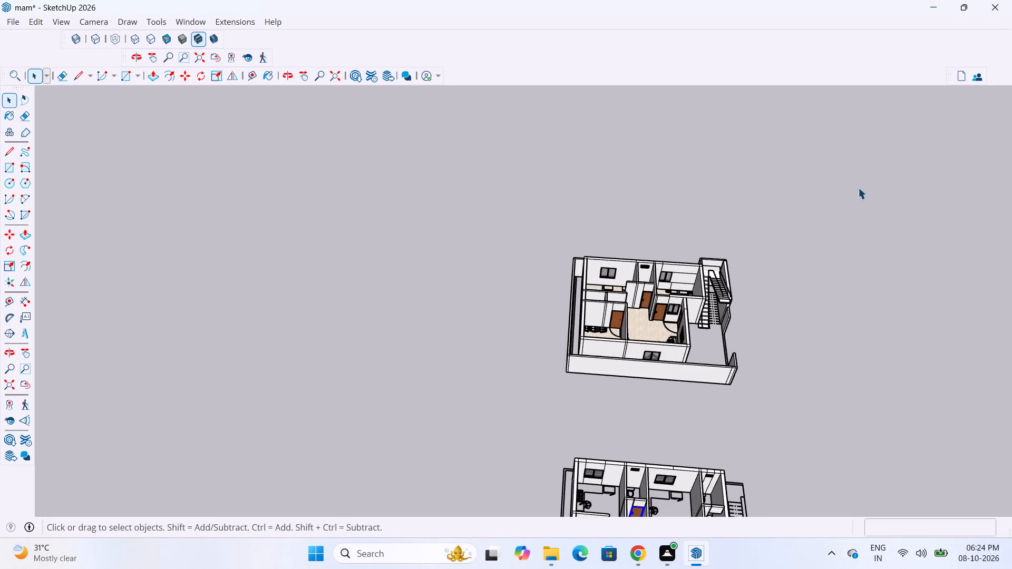
scroll(808, 194, "down", 8)
scroll(728, 346, "up", 8)
left_click(804, 339)
scroll(632, 289, "up", 9)
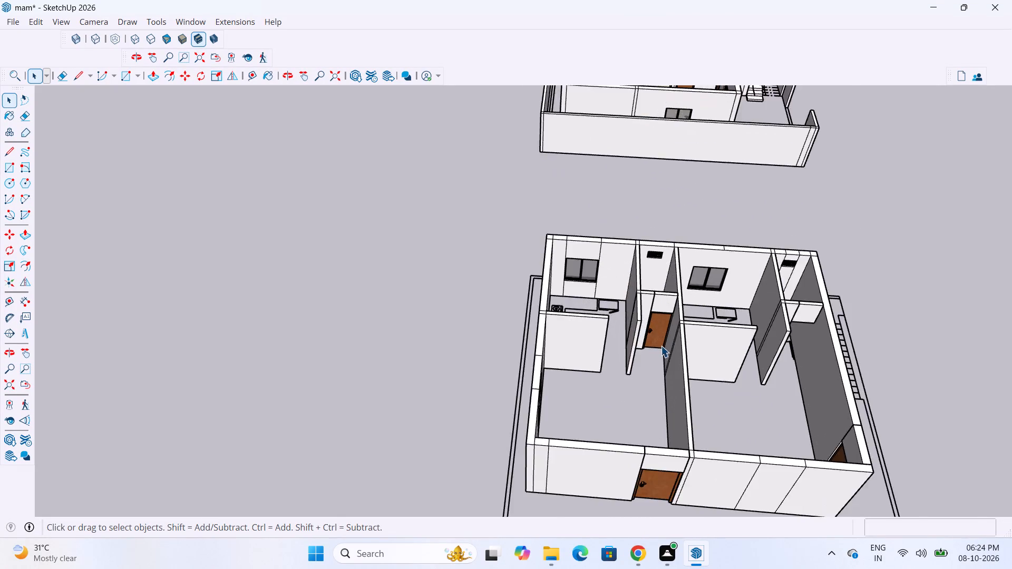
scroll(661, 346, "up", 20)
scroll(630, 336, "down", 4)
scroll(622, 343, "up", 2)
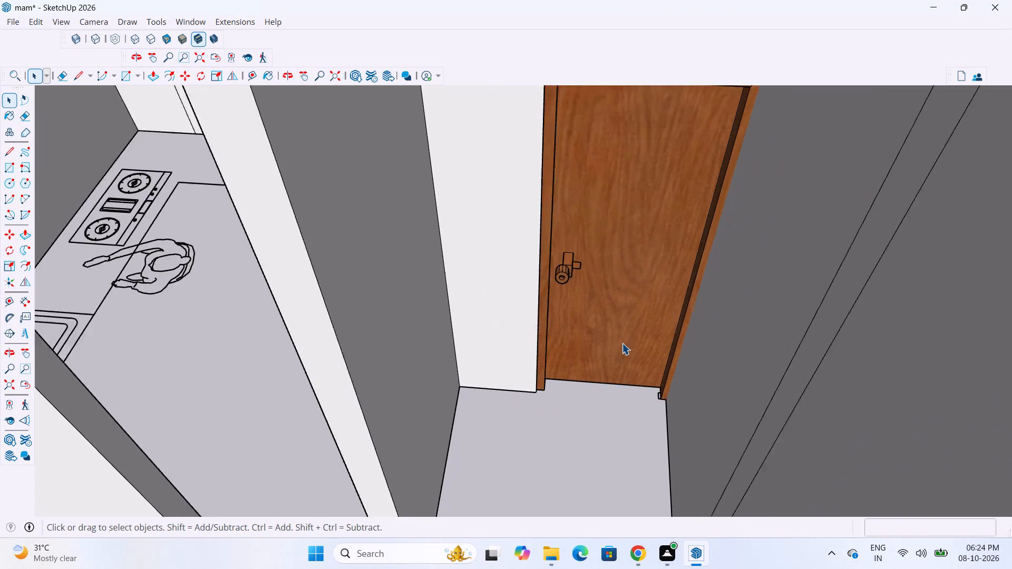
scroll(622, 343, "up", 2)
left_click(638, 342)
key("s")
scroll(639, 335, "down", 4)
scroll(717, 276, "up", 6)
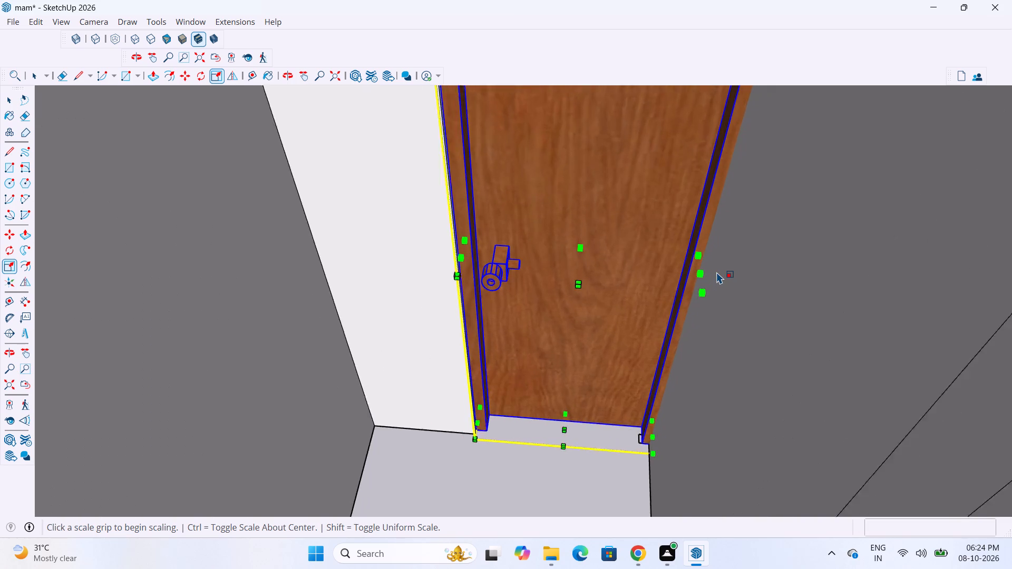
scroll(716, 272, "up", 1)
left_click(699, 271)
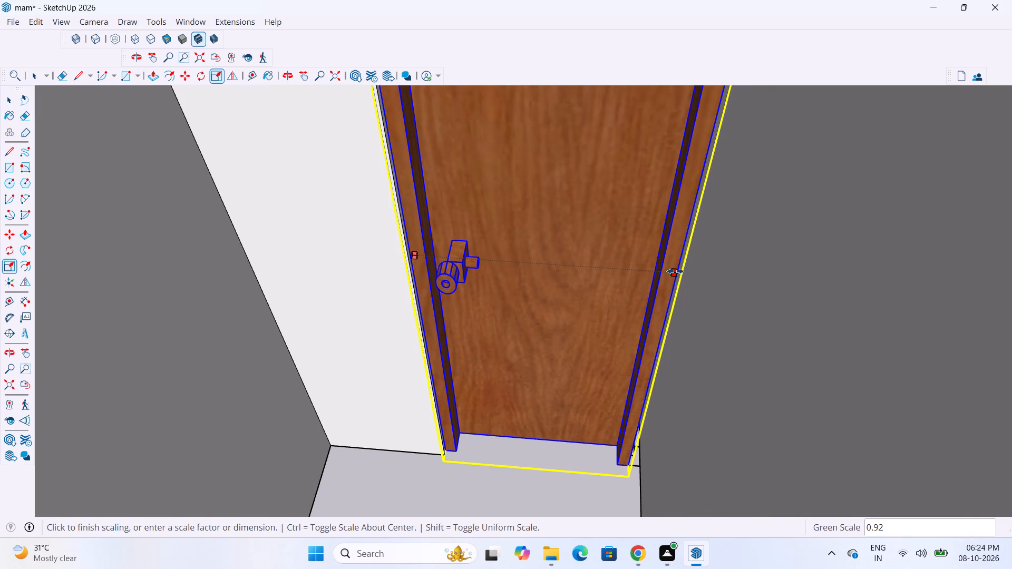
left_click(693, 272)
scroll(616, 377, "down", 9)
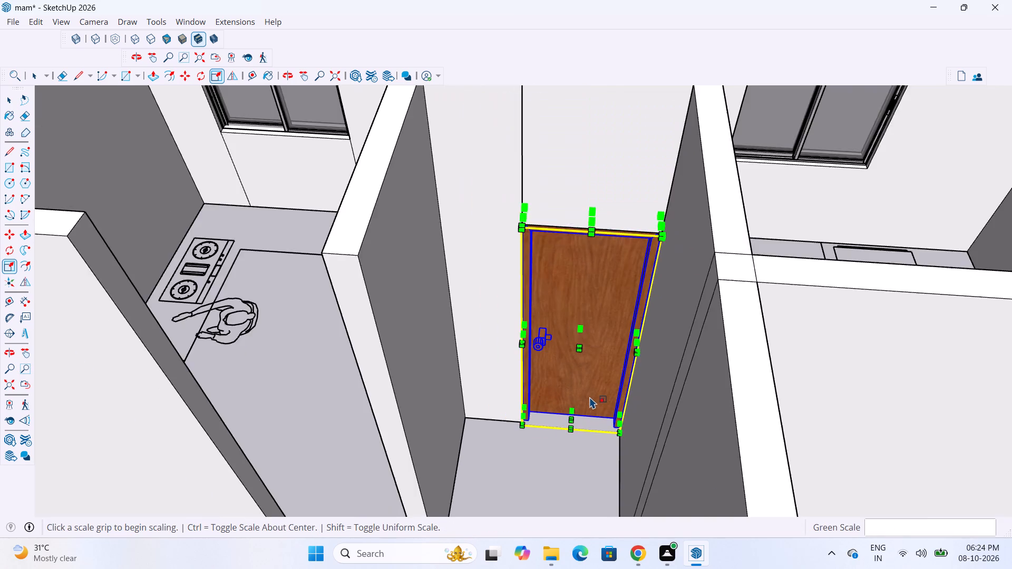
scroll(575, 393, "down", 6)
scroll(577, 410, "up", 3)
key("space")
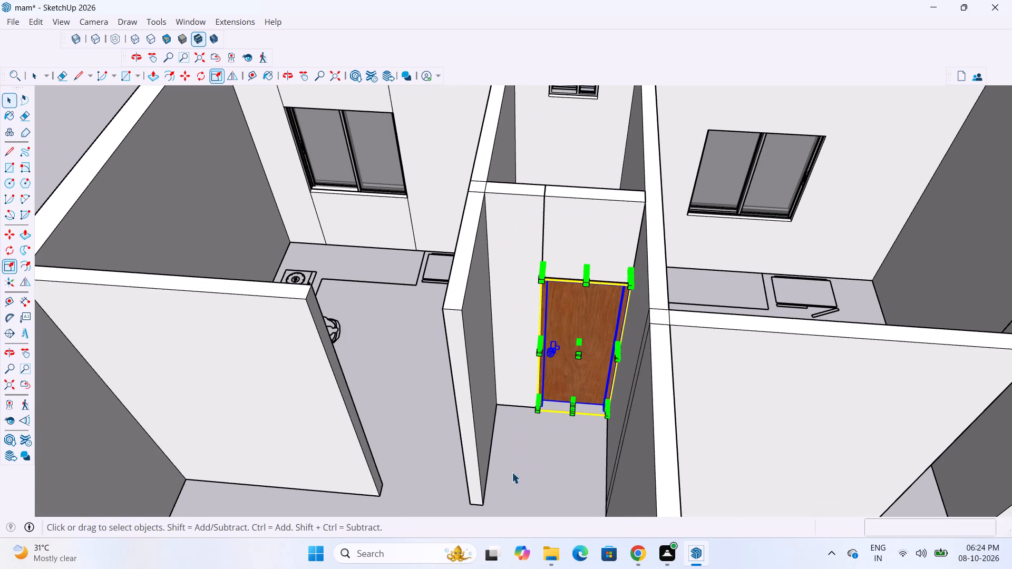
scroll(451, 406, "down", 4)
left_click(519, 440)
Copy the fitted middle bathroom door to the new house's other bathroom doorway near the staircase, aligning its bottom corner with the opening's side.
scroll(442, 391, "down", 5)
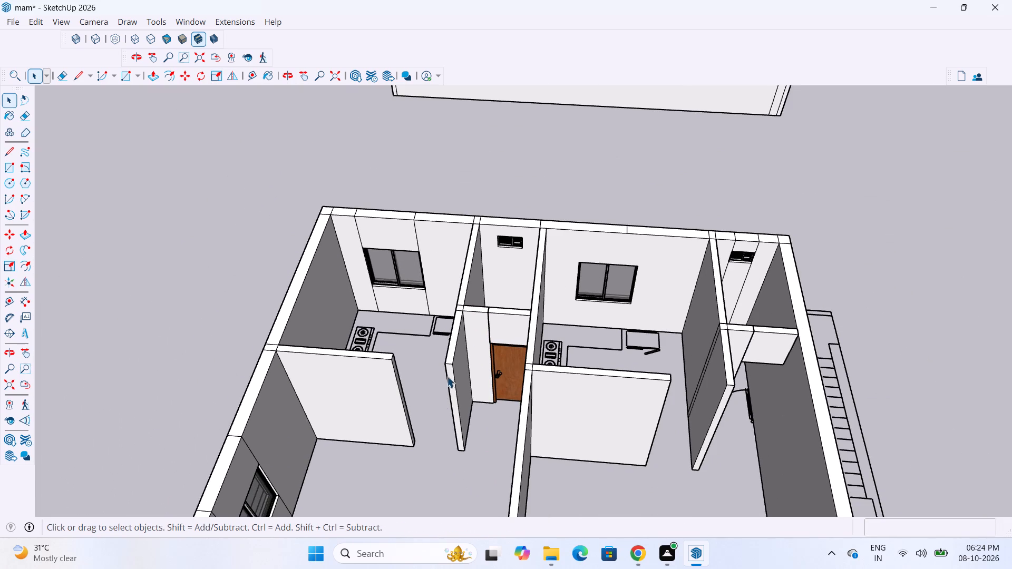
scroll(504, 361, "up", 16)
left_click(478, 439)
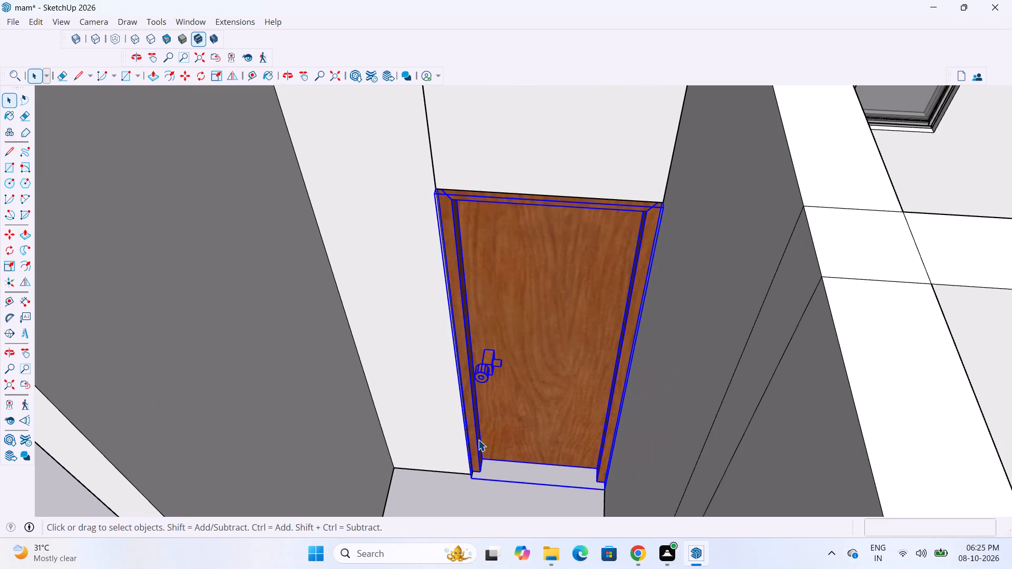
key("m")
scroll(479, 492, "up", 15)
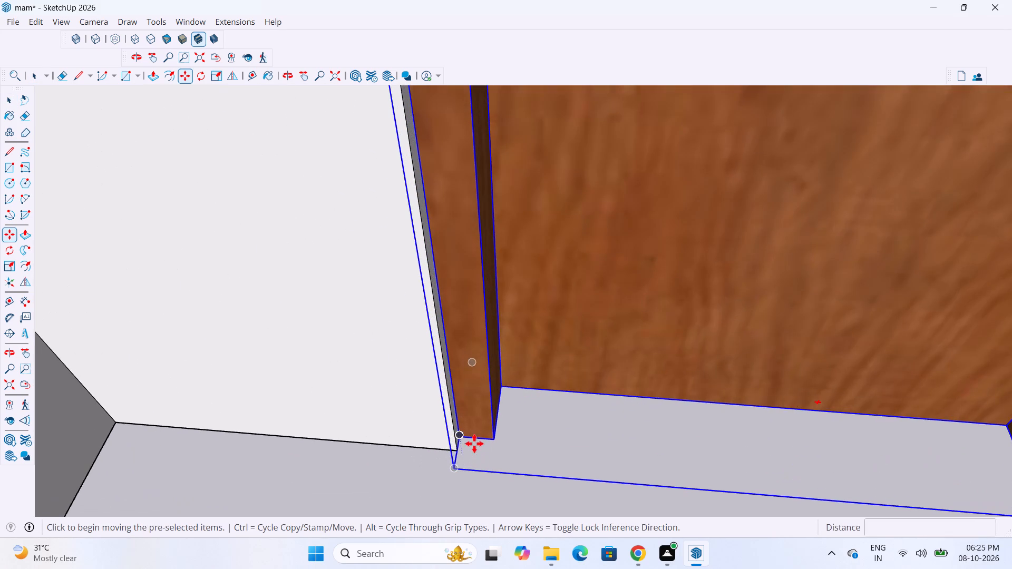
left_click(460, 435)
scroll(463, 399, "down", 5)
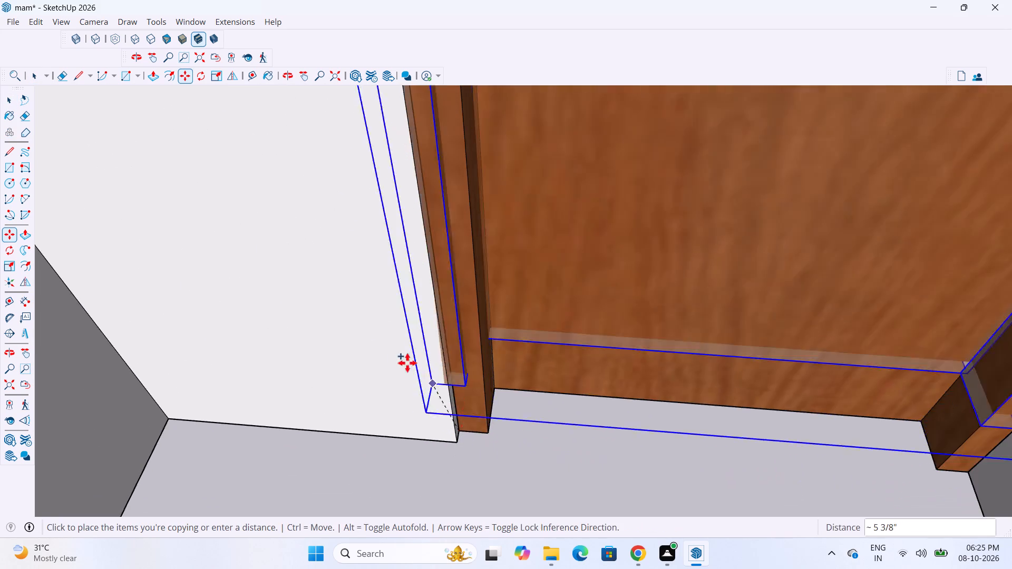
scroll(407, 363, "down", 20)
scroll(407, 363, "down", 20)
scroll(407, 363, "down", 3)
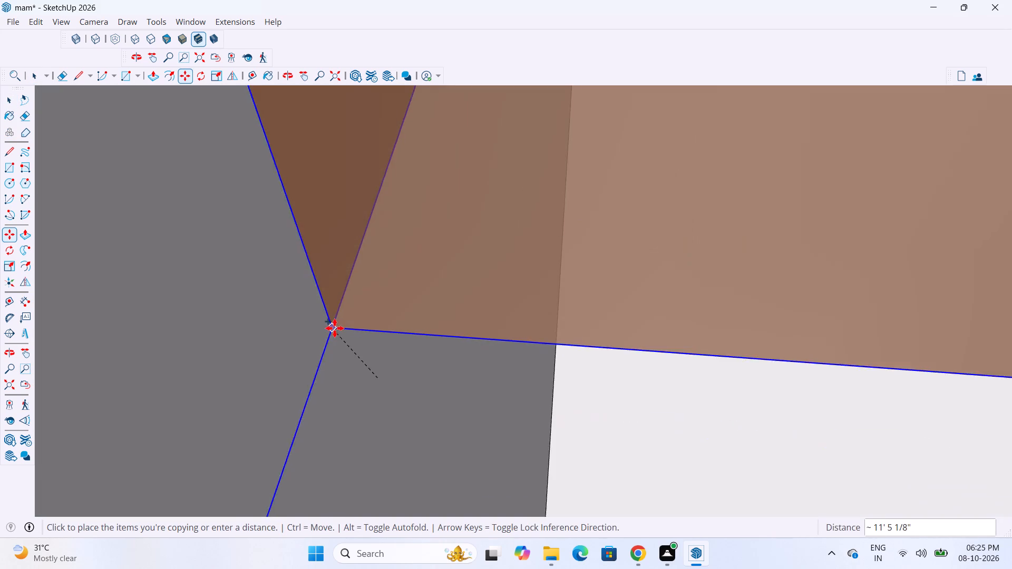
scroll(335, 328, "down", 20)
scroll(335, 328, "down", 7)
scroll(335, 215, "down", 13)
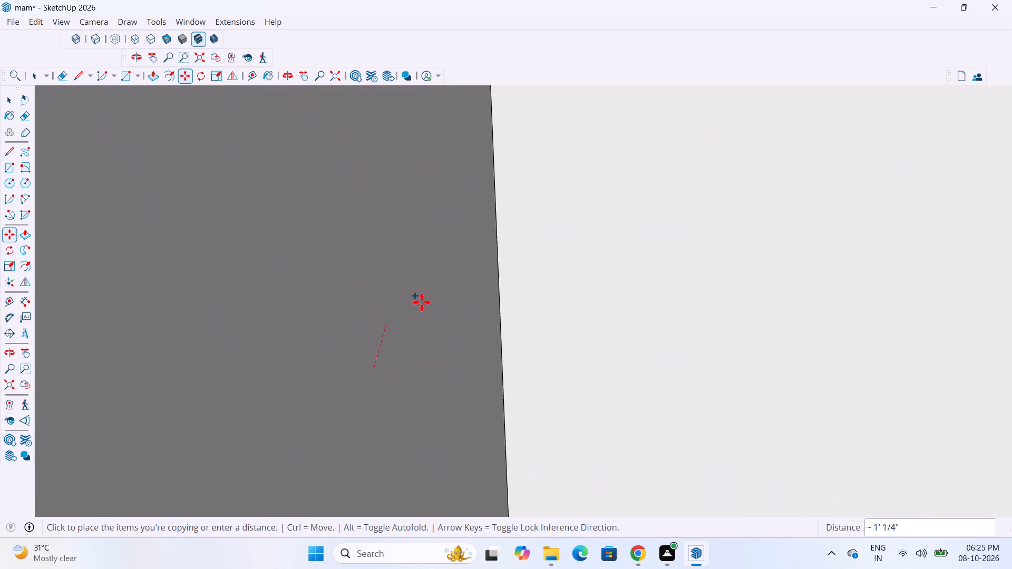
scroll(422, 302, "down", 20)
scroll(422, 302, "down", 14)
scroll(349, 258, "down", 9)
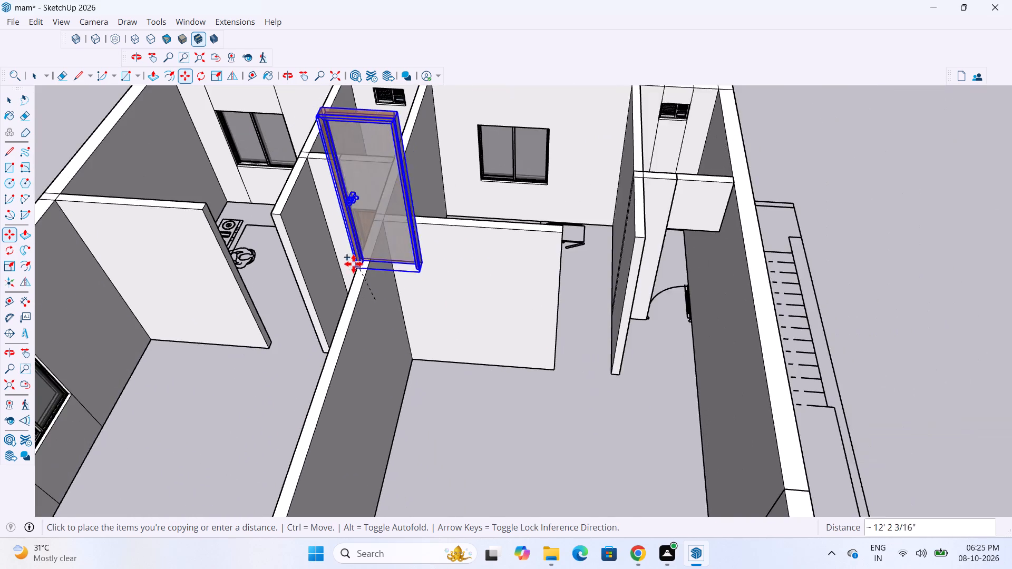
scroll(354, 264, "down", 4)
scroll(573, 303, "up", 20)
scroll(573, 303, "up", 4)
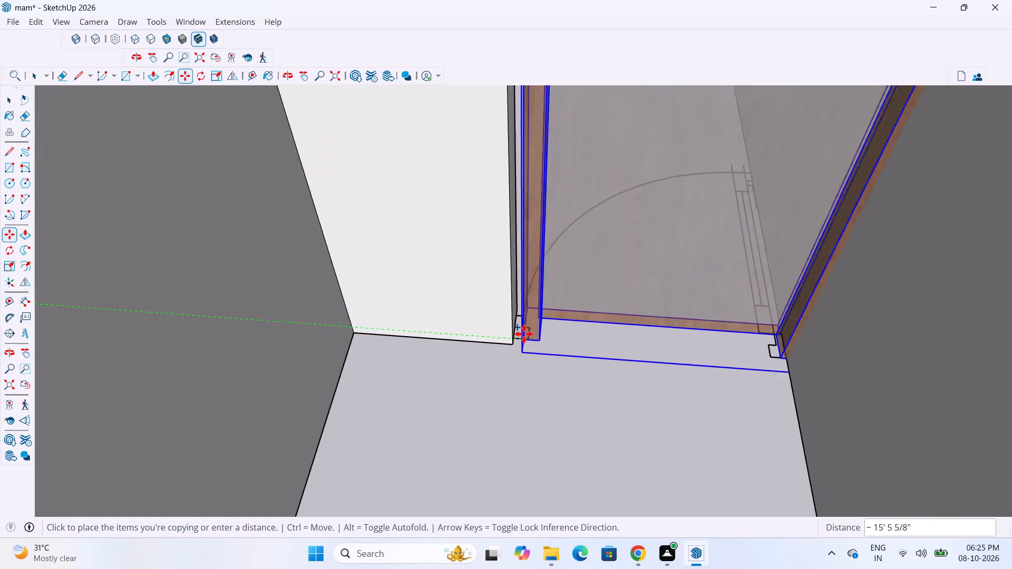
scroll(524, 334, "up", 20)
scroll(524, 334, "up", 1)
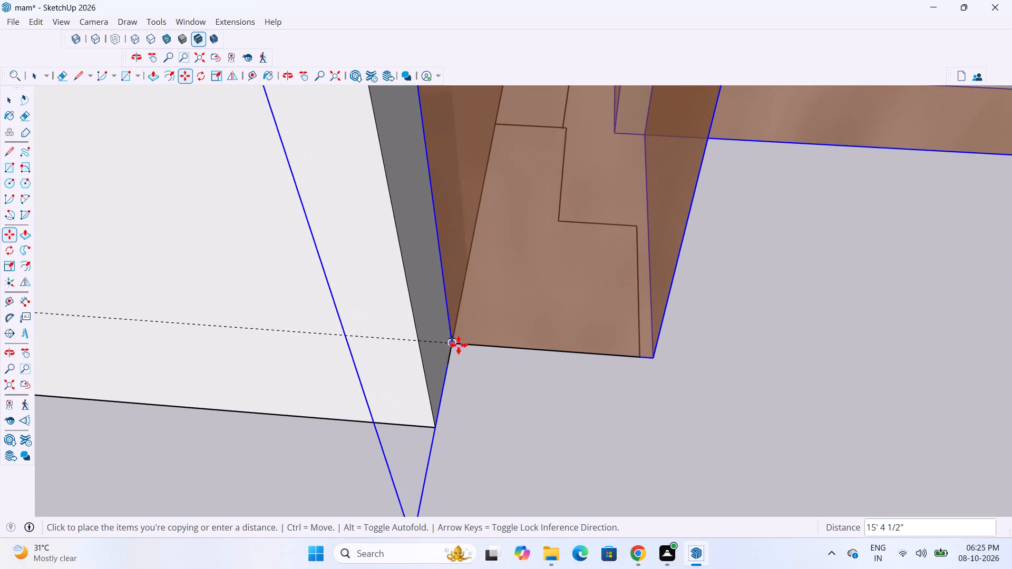
scroll(463, 336, "up", 7)
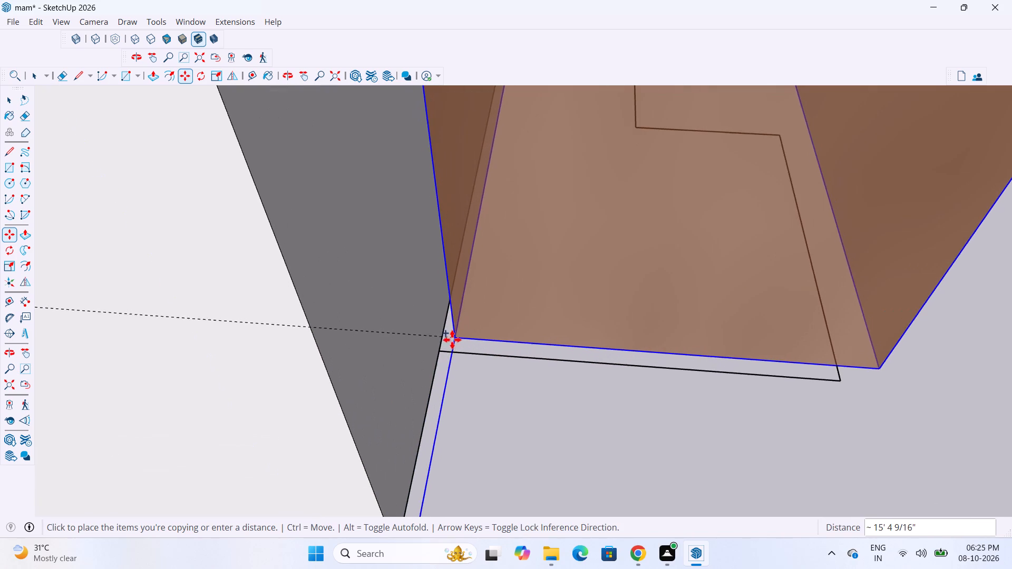
Place the bathroom door copy about 15' 4" away, with its bottom corner at the side of the staircase-side bathroom doorway.
left_click(443, 348)
scroll(414, 355, "down", 12)
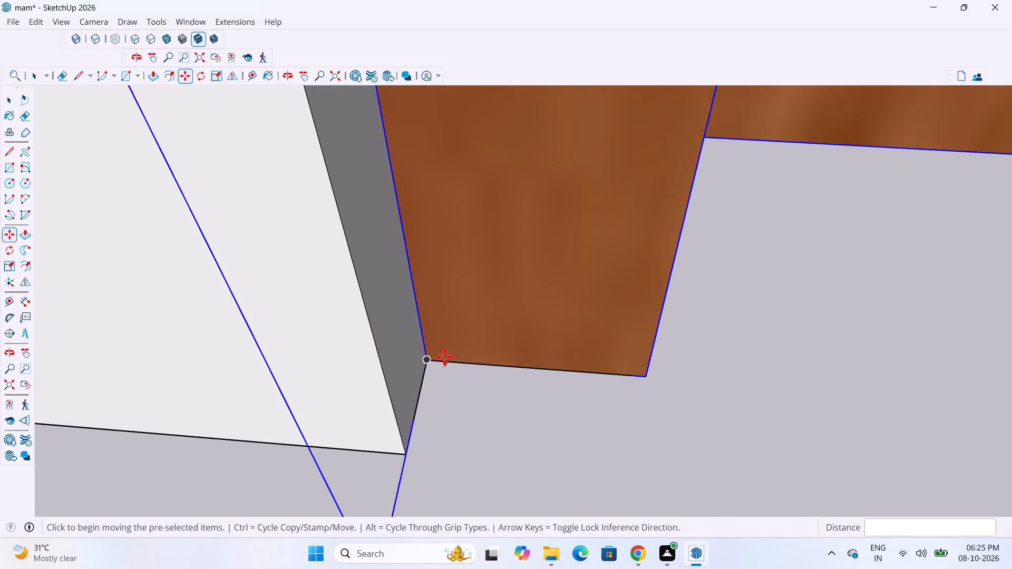
scroll(445, 357, "down", 20)
scroll(445, 357, "down", 18)
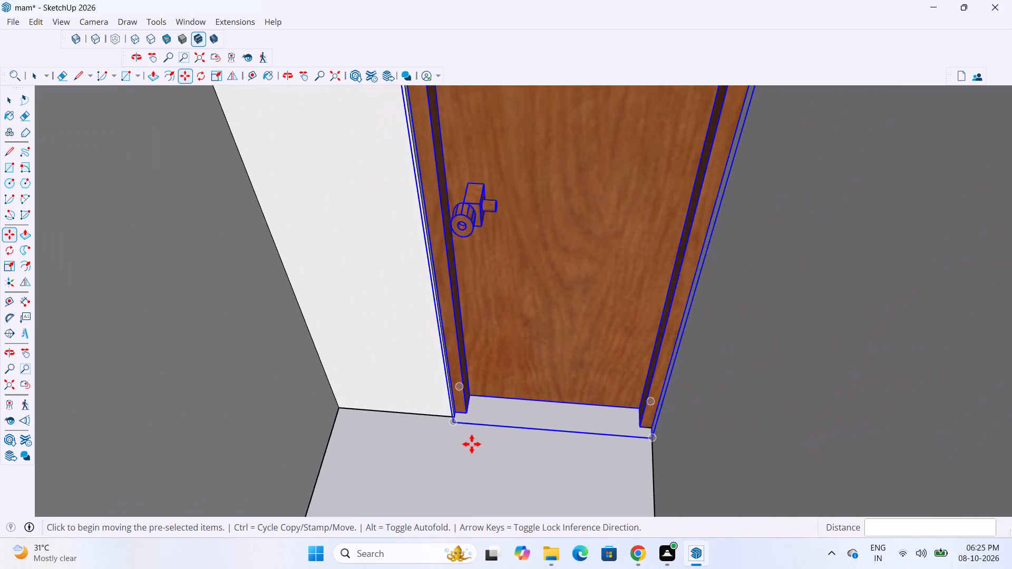
scroll(472, 444, "down", 20)
scroll(472, 444, "down", 5)
key("space")
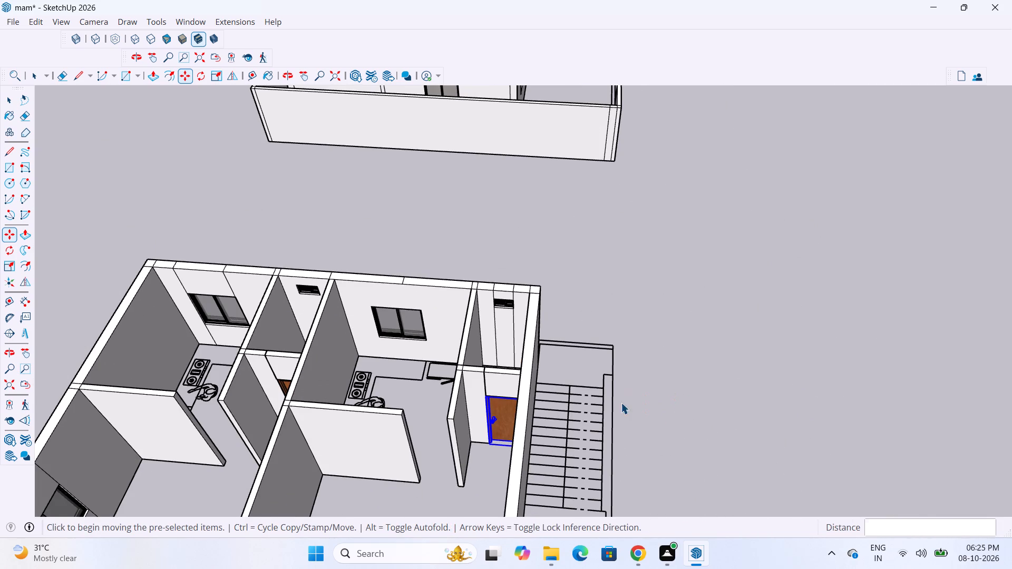
key("space")
Scale the staircase-side bathroom door's width slightly along the green axis to meet the side of its opening.
scroll(451, 446, "up", 9)
key("s")
scroll(542, 413, "up", 6)
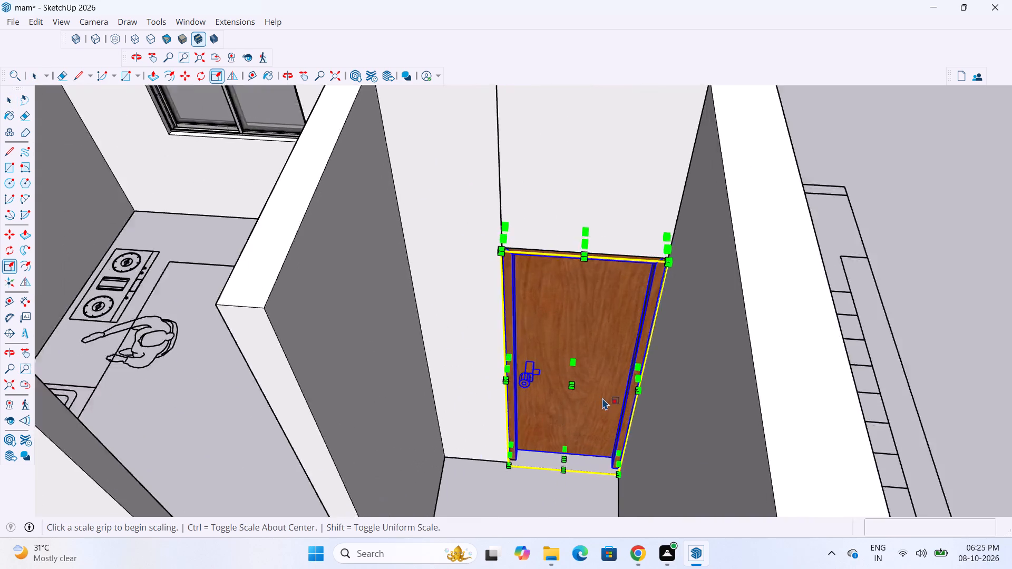
scroll(602, 398, "up", 5)
scroll(637, 389, "down", 7)
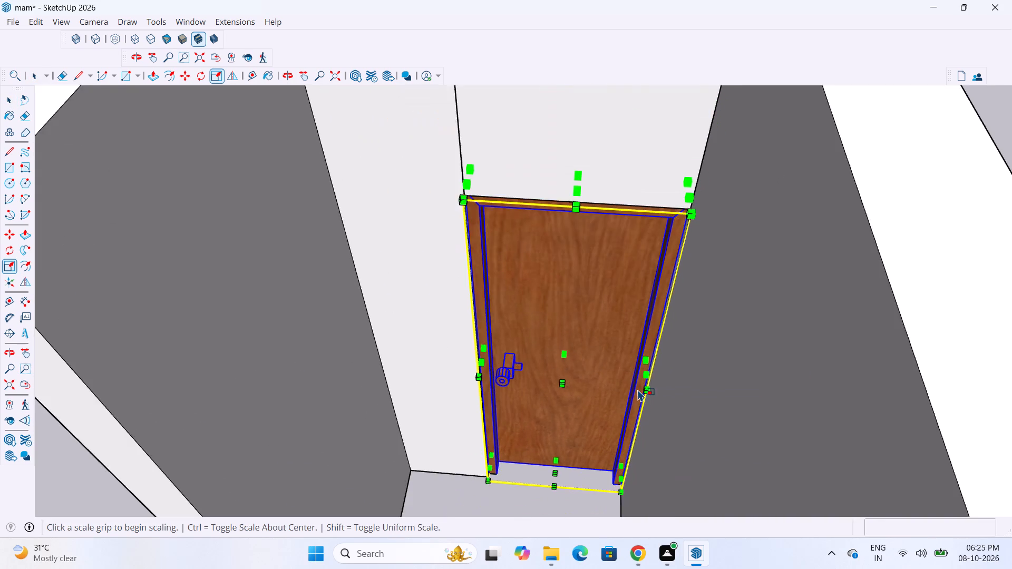
scroll(637, 389, "down", 2)
scroll(648, 380, "up", 7)
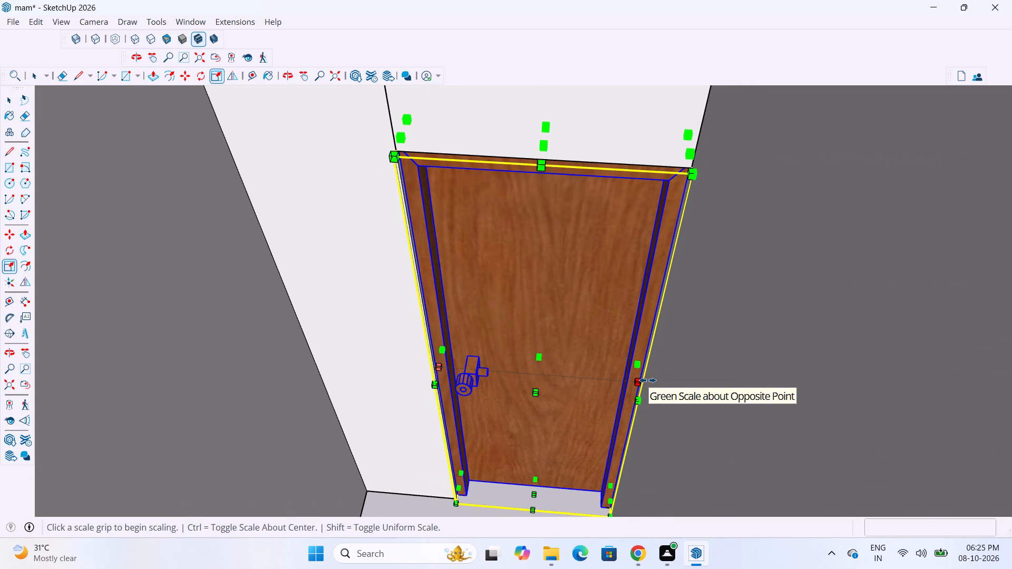
left_click(641, 381)
scroll(641, 376, "up", 3)
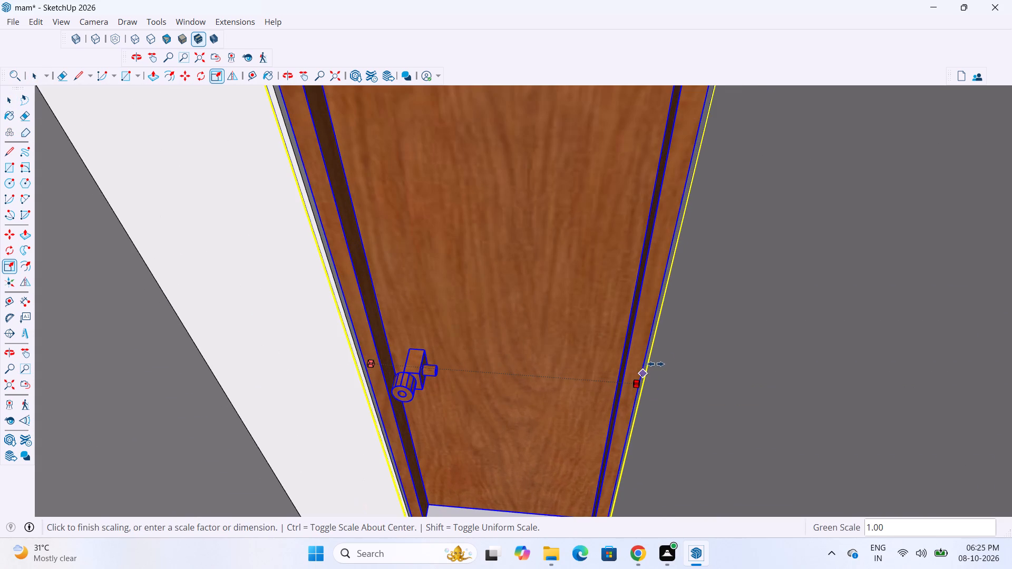
left_click(657, 363)
scroll(586, 390, "down", 14)
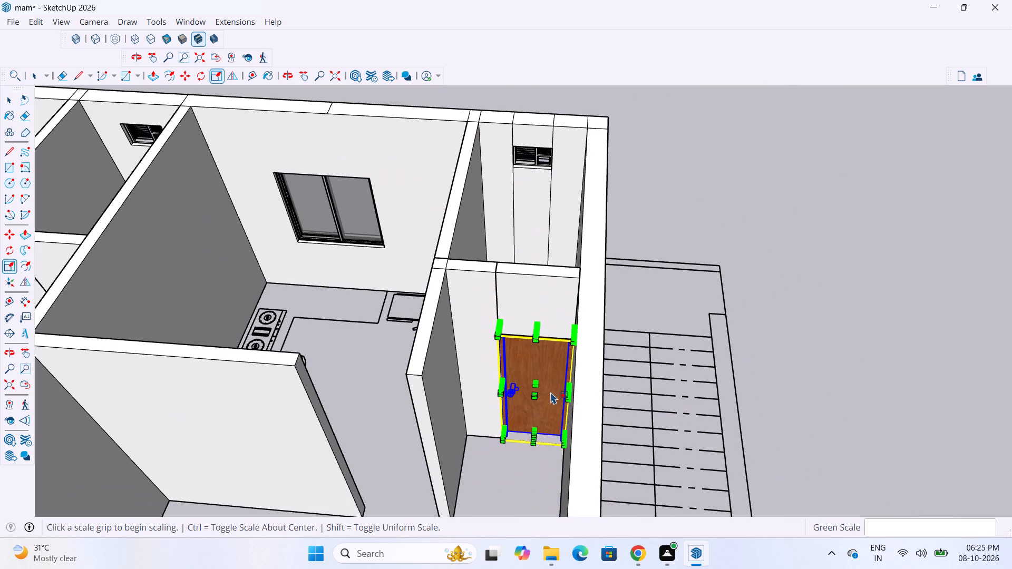
key("space")
key("space")
left_click(792, 350)
Scale the staircase-side bathroom door's depth along the red axis to align with the wall face inside the bathroom.
scroll(561, 369, "up", 2)
middle_click_drag(591, 364, 554, 289)
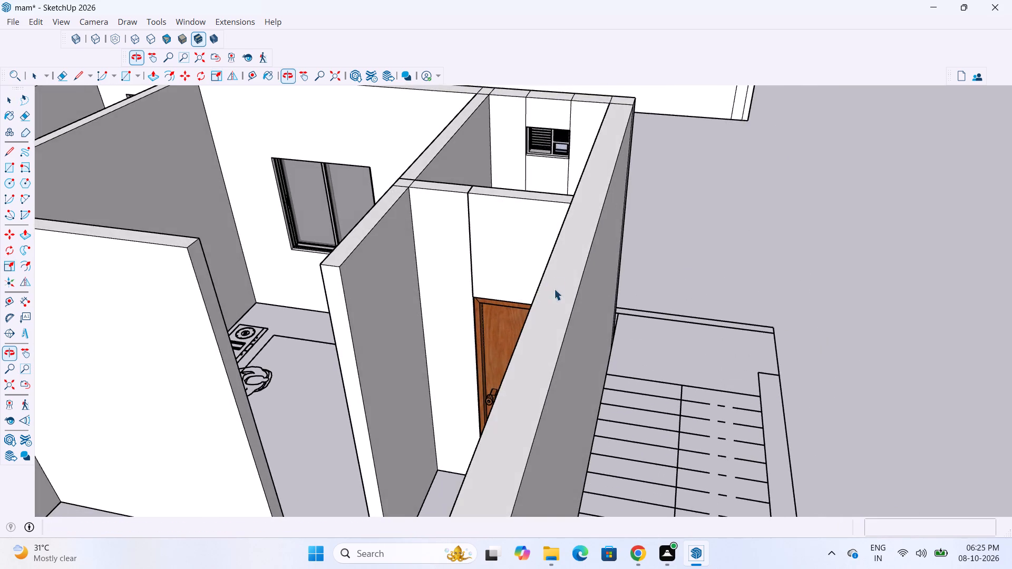
scroll(459, 369, "up", 3)
middle_click_drag(502, 390, 524, 401)
scroll(526, 403, "down", 1)
scroll(504, 486, "up", 9)
middle_click_drag(505, 487, 531, 492)
scroll(473, 486, "down", 4)
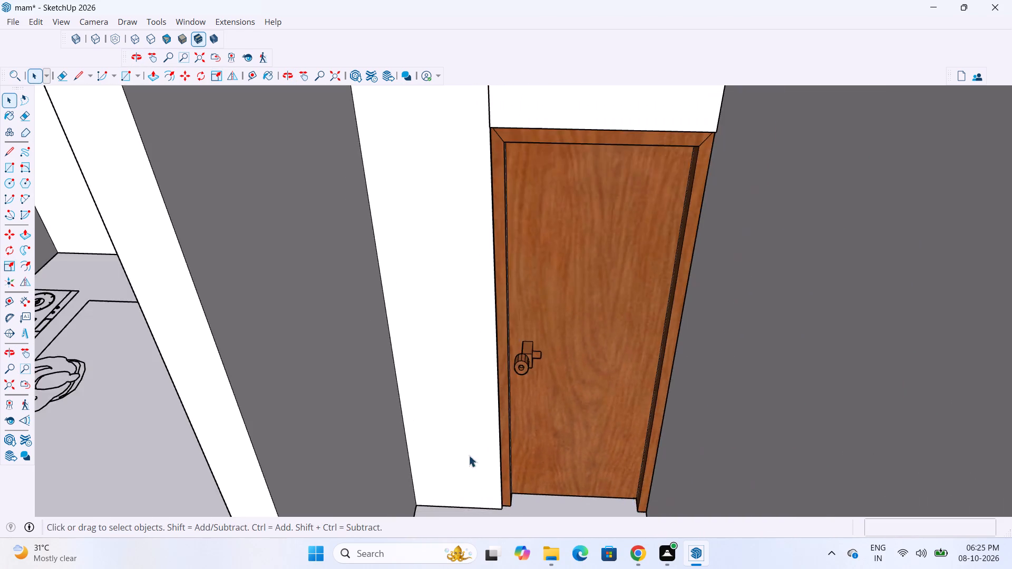
scroll(469, 455, "down", 13)
middle_click_drag(612, 359, 229, 518)
scroll(430, 310, "up", 8)
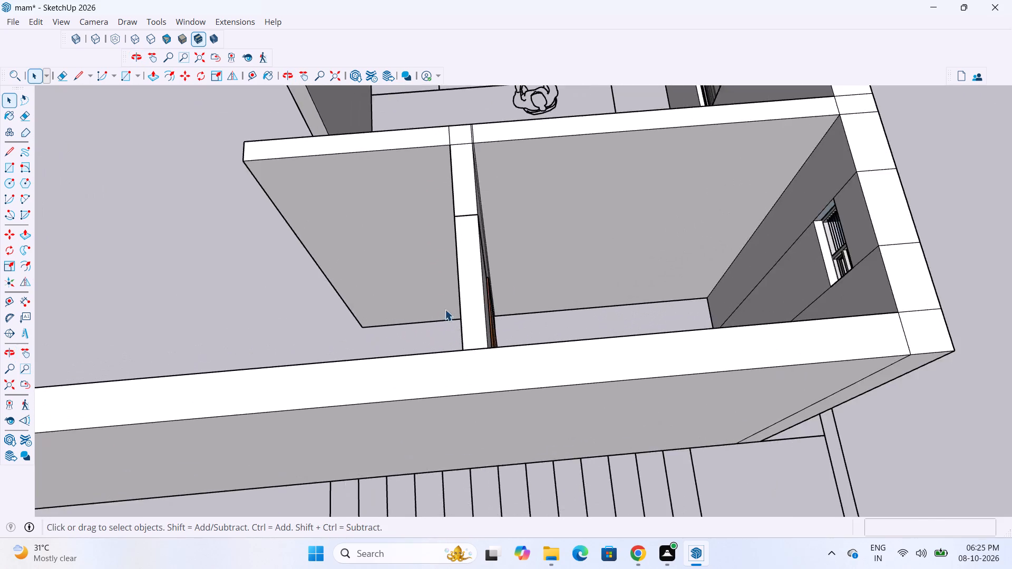
scroll(445, 309, "up", 3)
middle_click_drag(497, 281, 330, 254)
scroll(502, 298, "up", 4)
middle_click_drag(521, 327, 395, 330)
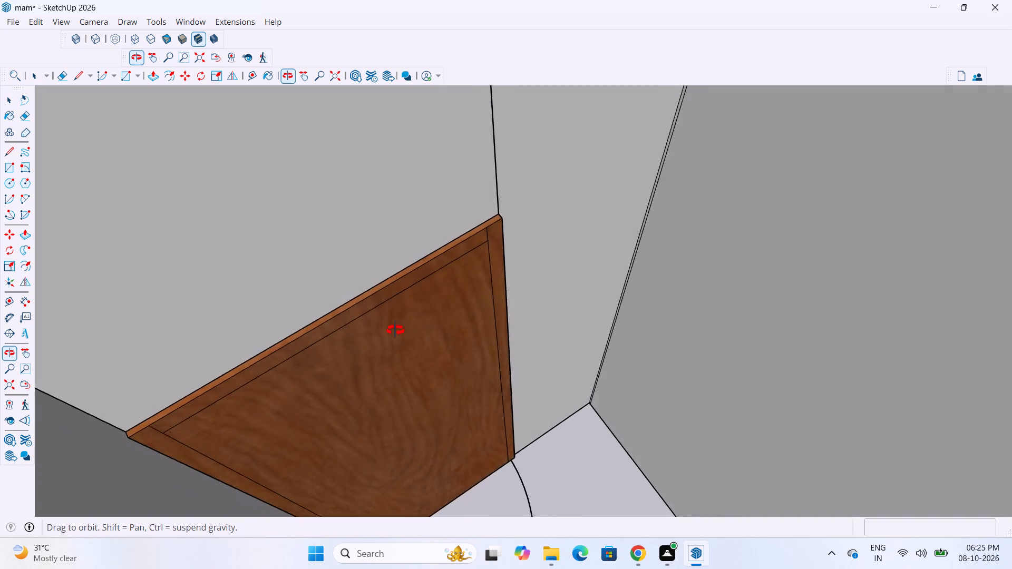
middle_click_drag(395, 330, 364, 328)
scroll(471, 224, "up", 3)
scroll(529, 272, "down", 5)
left_click(458, 310)
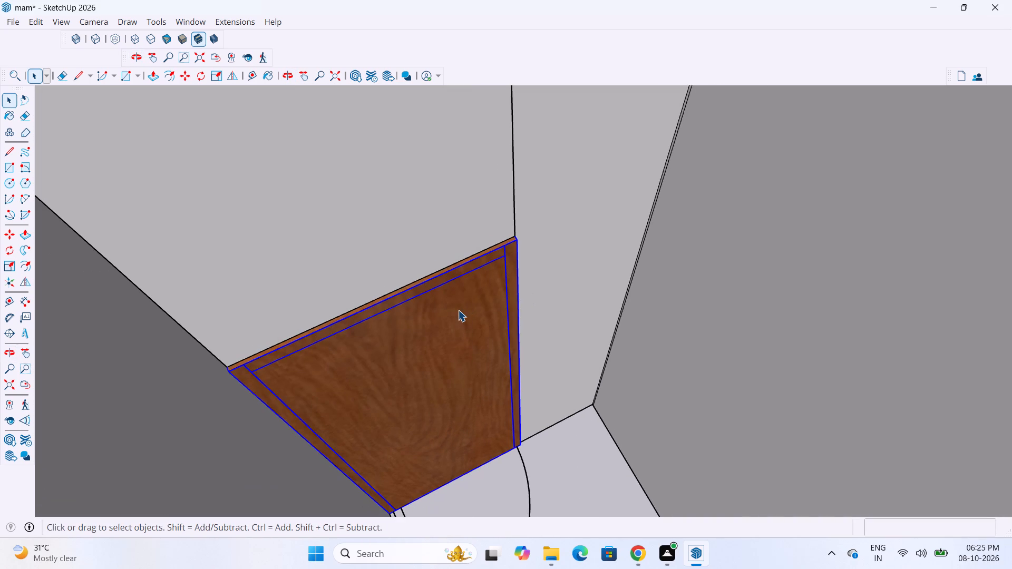
key("s")
left_click(434, 423)
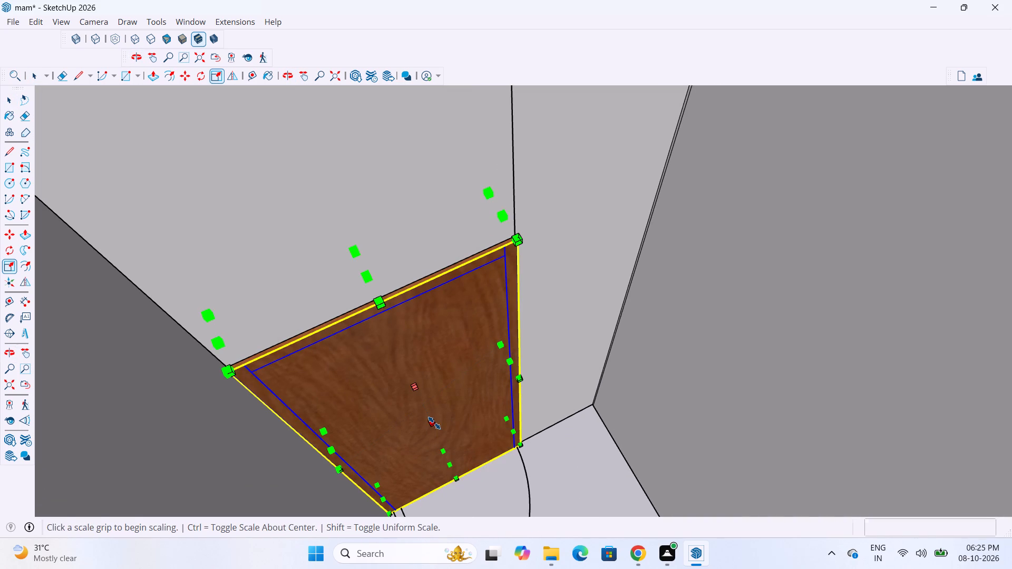
left_click(528, 296)
scroll(538, 364, "down", 3)
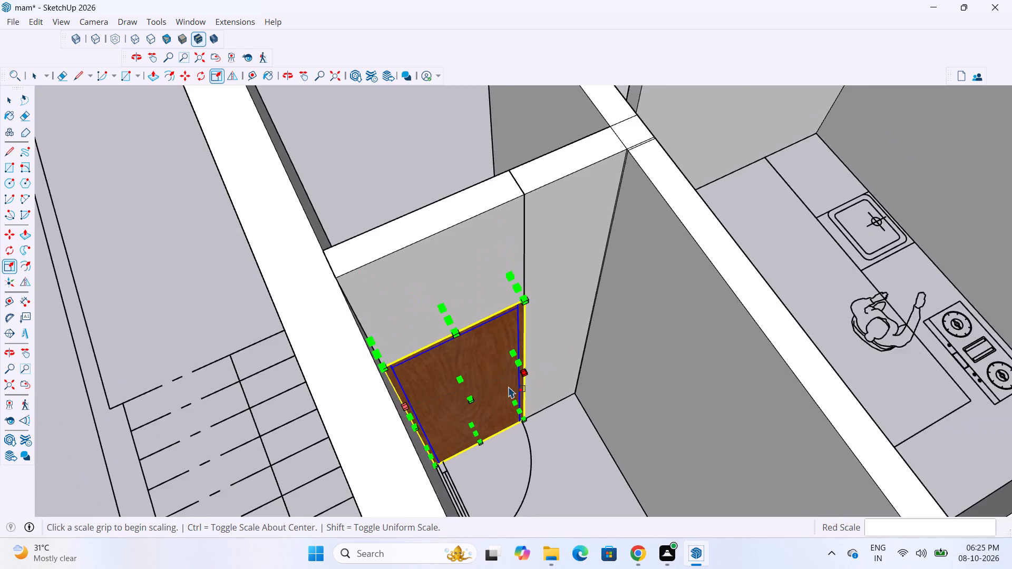
Scale the middle bathroom door's depth down along the red axis to align with the wall face inside the bathroom.
scroll(508, 386, "down", 18)
scroll(722, 318, "up", 12)
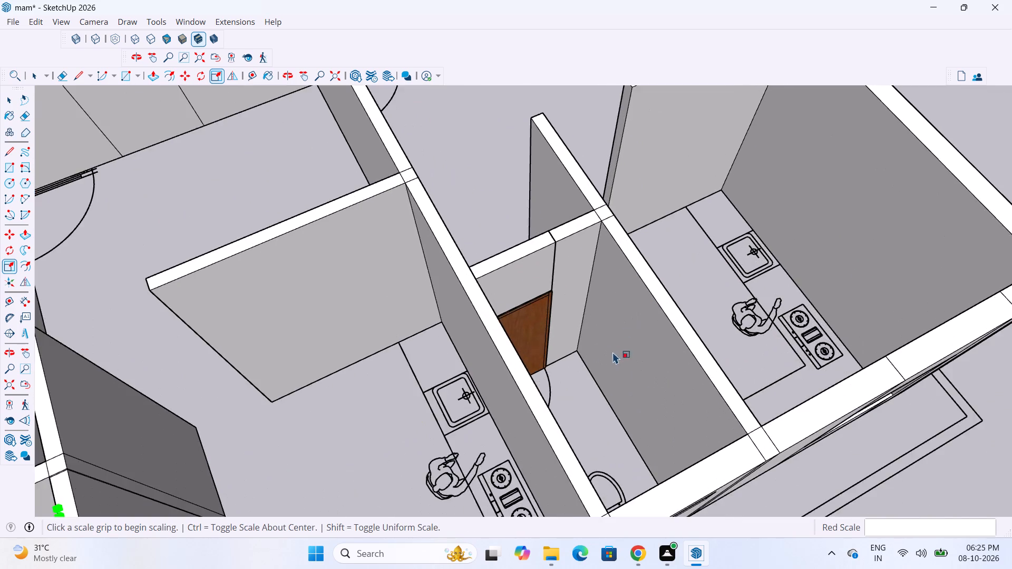
middle_click_drag(601, 350, 468, 330)
scroll(553, 327, "up", 8)
key("s")
scroll(507, 329, "up", 4)
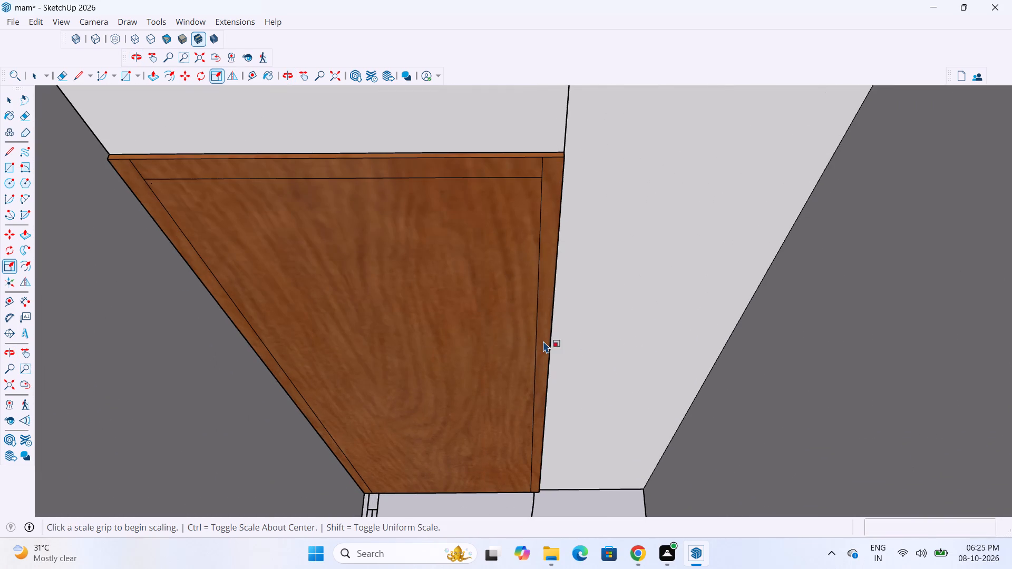
key("space")
left_click(495, 344)
key("s")
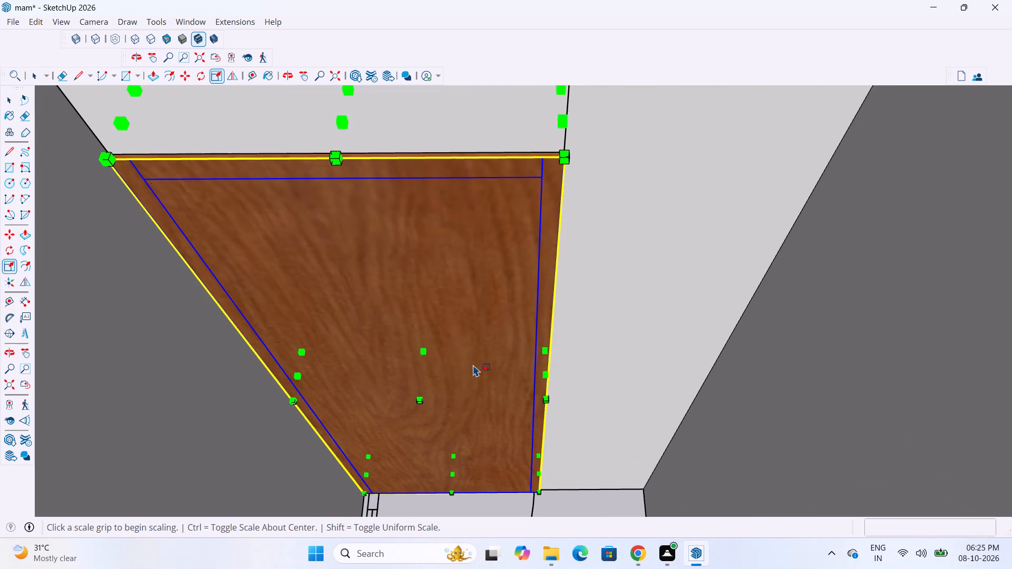
left_click(418, 401)
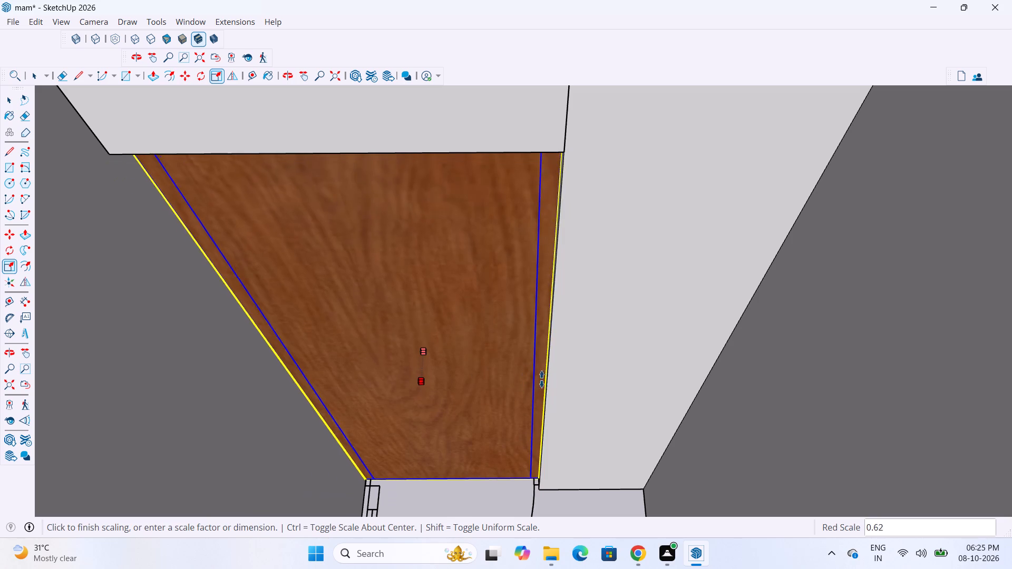
left_click(551, 378)
scroll(591, 375, "down", 10)
middle_click_drag(510, 385, 944, 402)
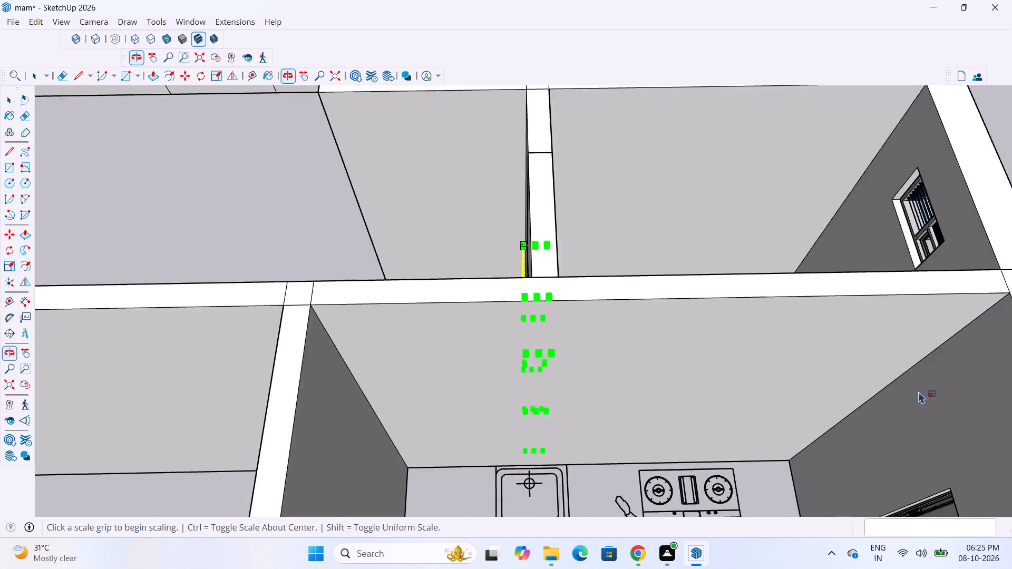
scroll(741, 395, "down", 10)
middle_click_drag(720, 404, 888, 394)
key("space")
key("space")
left_click(862, 205)
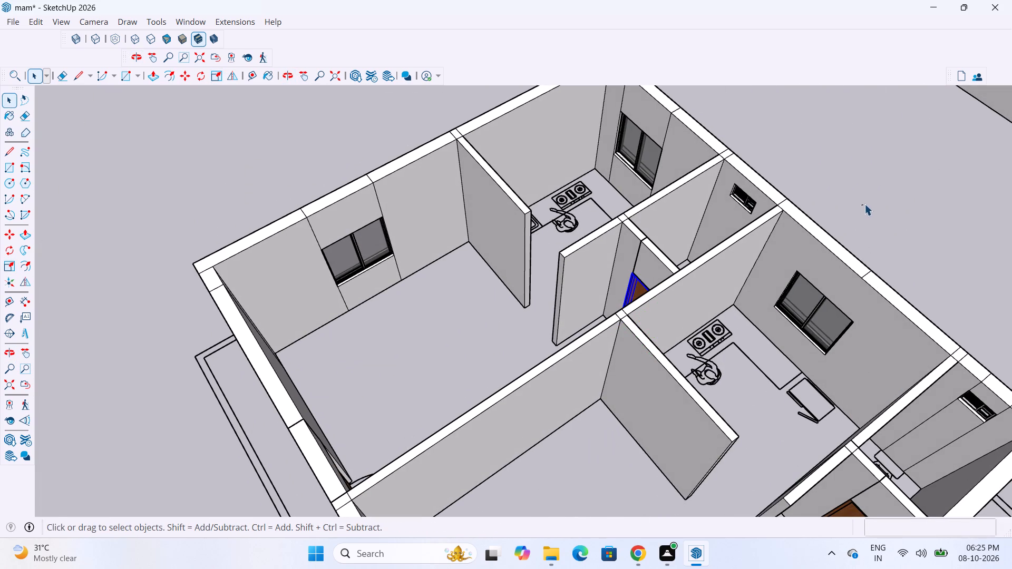
Examine the new house from several sides alongside the reference house to find which elements are still missing.
scroll(543, 282, "down", 9)
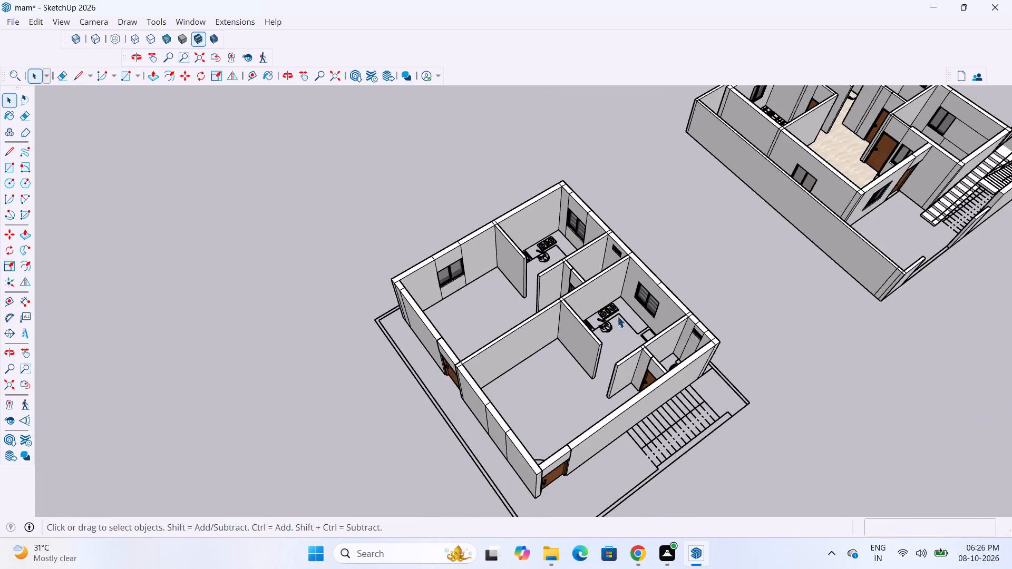
middle_click_drag(663, 342, 518, 291)
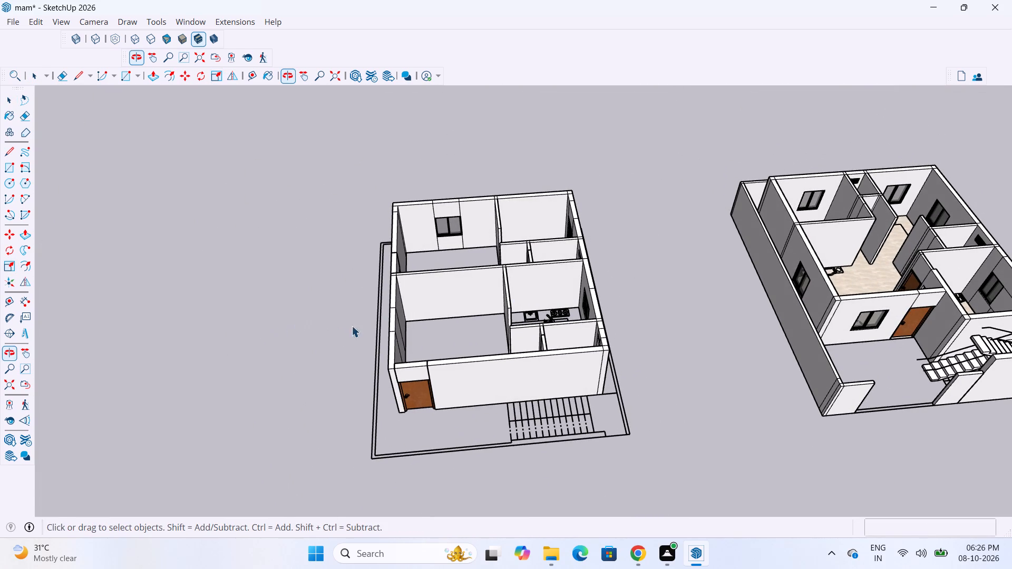
scroll(355, 325, "up", 4)
scroll(614, 297, "down", 5)
scroll(554, 302, "up", 3)
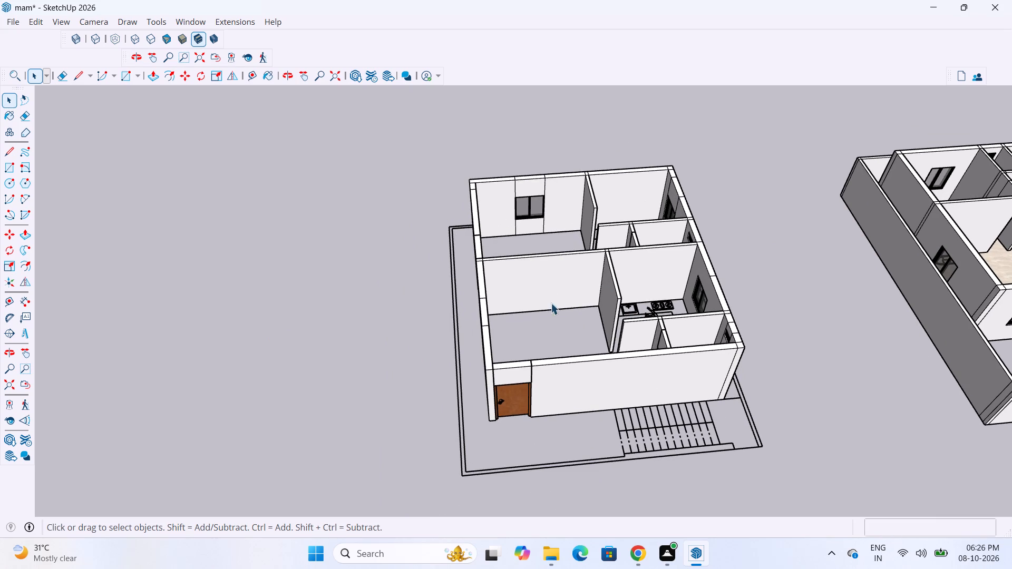
middle_click_drag(460, 300, 281, 273)
scroll(799, 441, "up", 4)
scroll(775, 283, "down", 6)
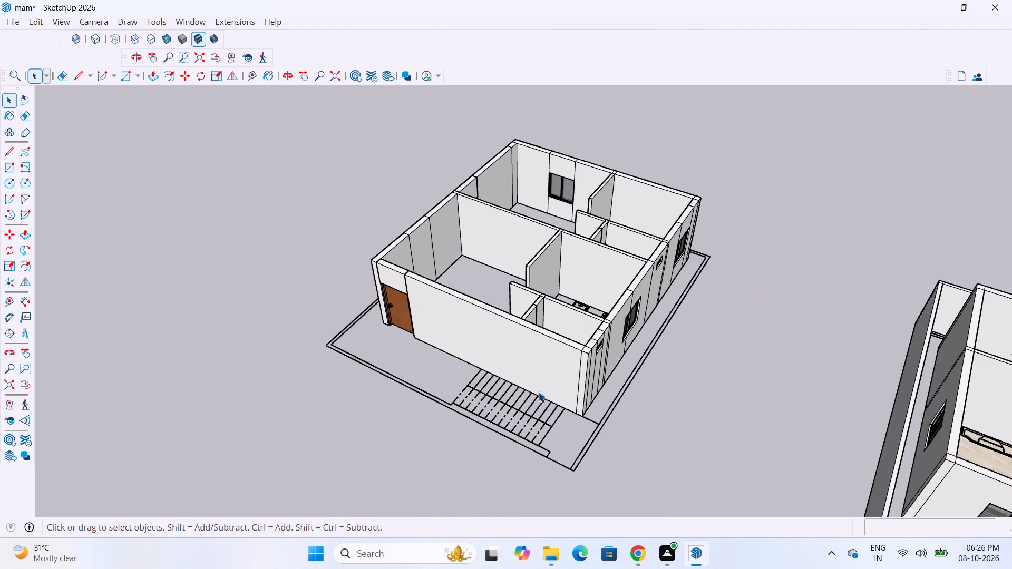
scroll(541, 457, "up", 5)
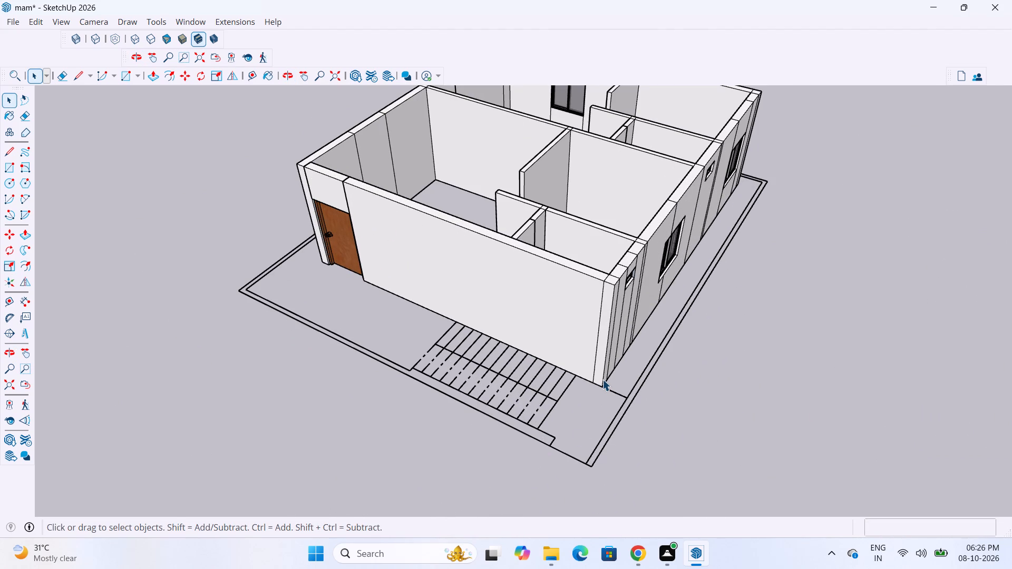
scroll(651, 397, "down", 5)
middle_click_drag(644, 378, 691, 391)
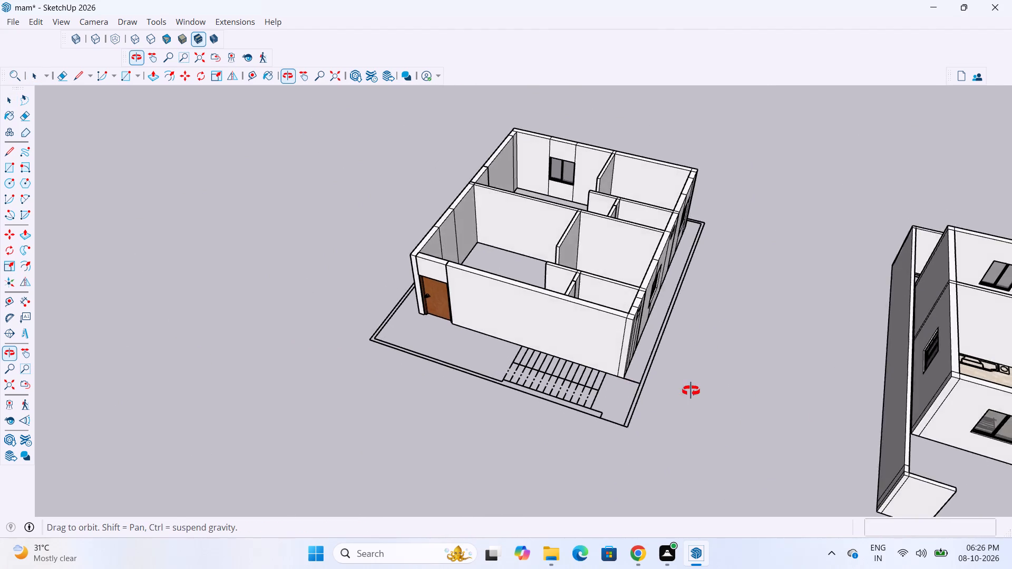
middle_click_drag(691, 391, 727, 428)
scroll(522, 470, "down", 4)
scroll(486, 301, "down", 5)
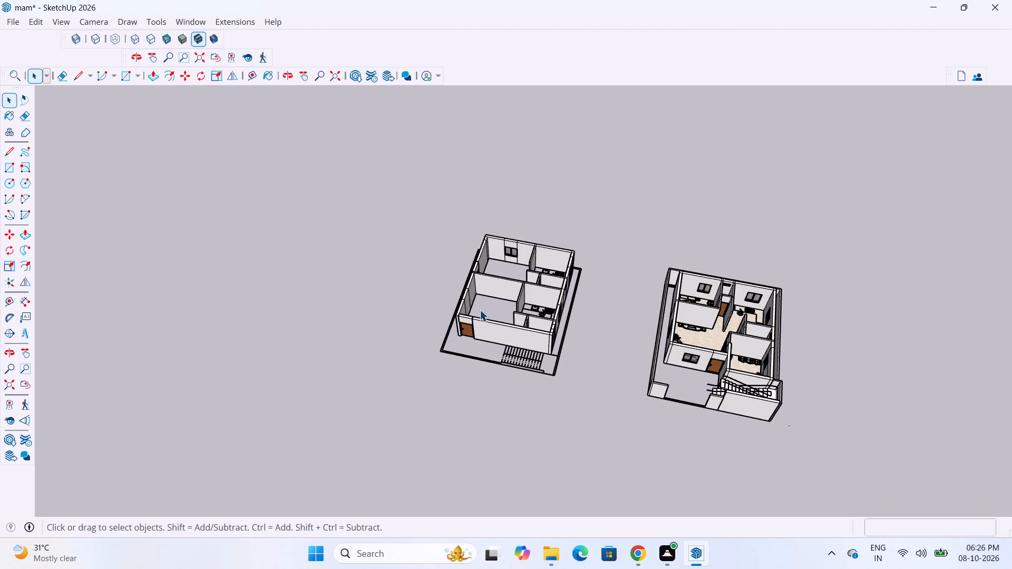
scroll(440, 288, "up", 8)
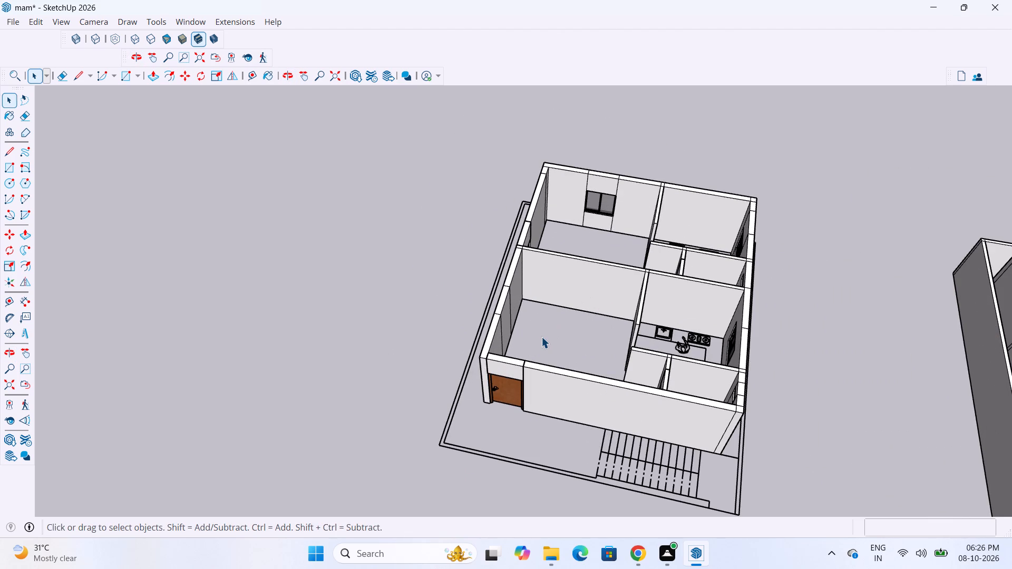
scroll(449, 345, "down", 5)
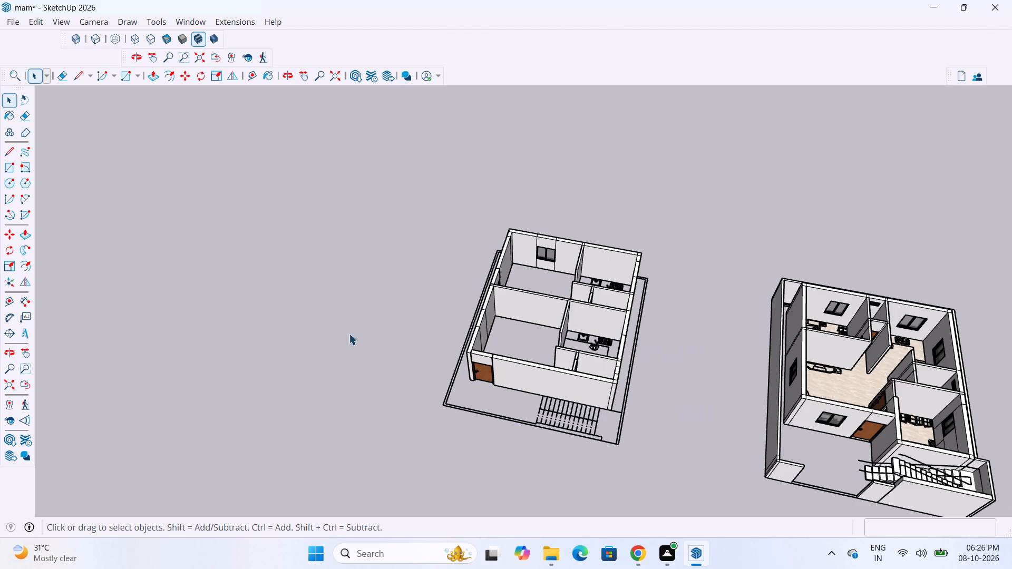
scroll(319, 329, "down", 5)
Copy the staircase from the reference house and place the copy beside the new house's stair outline.
scroll(733, 446, "up", 12)
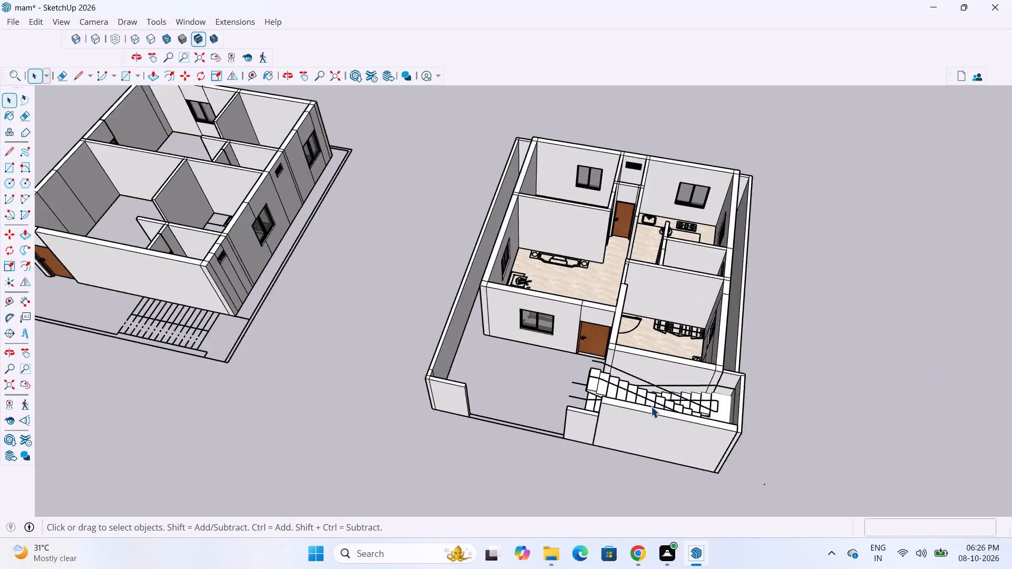
scroll(651, 406, "up", 3)
middle_click_drag(660, 406, 806, 438)
left_click(800, 306)
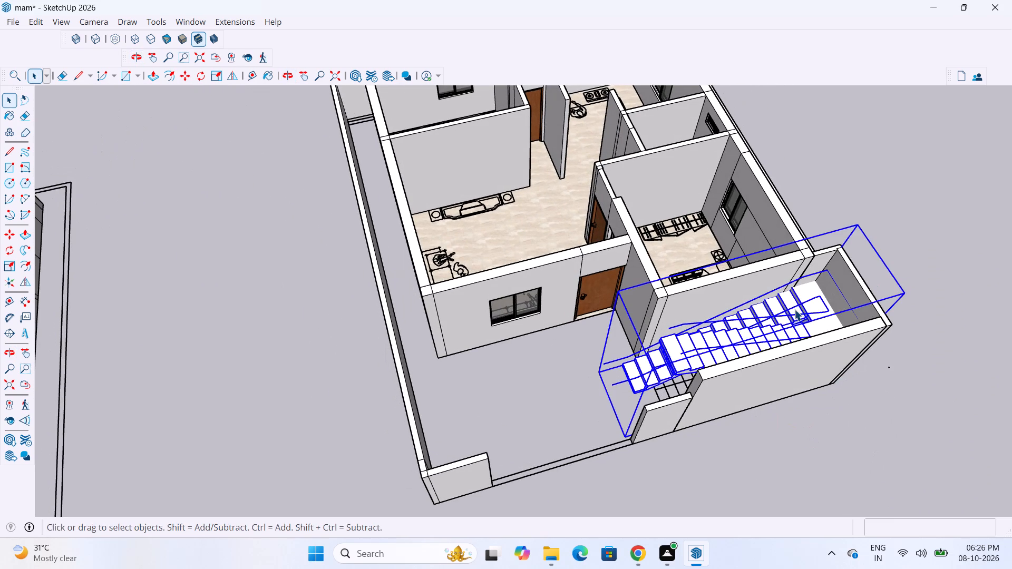
key("m")
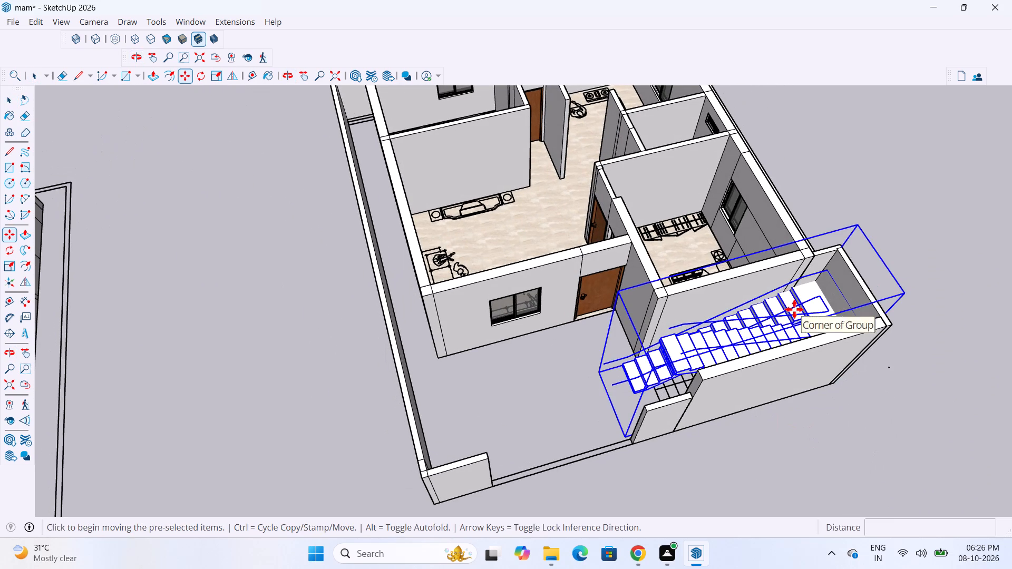
left_click(601, 377)
scroll(631, 368, "down", 14)
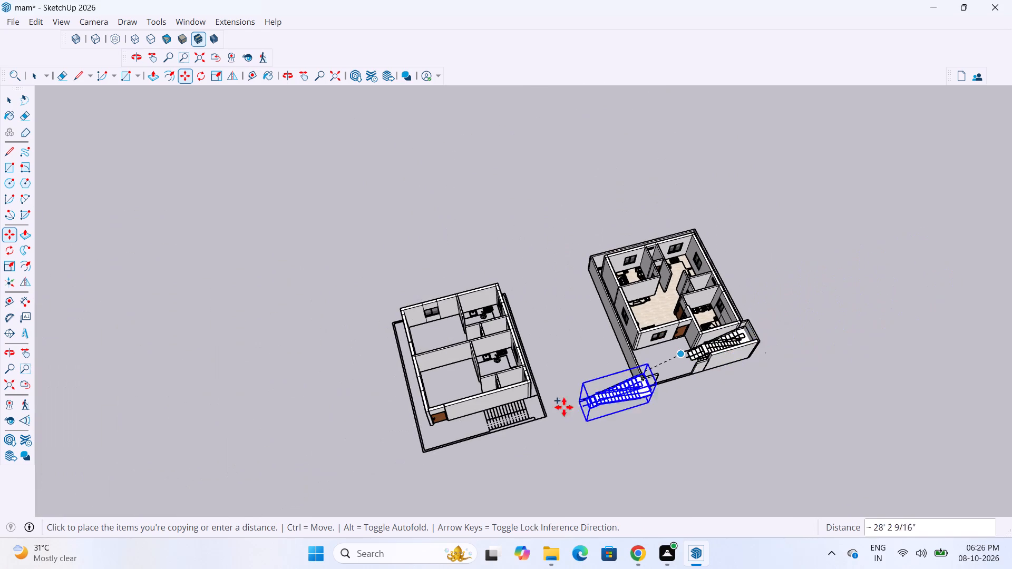
scroll(482, 430, "up", 11)
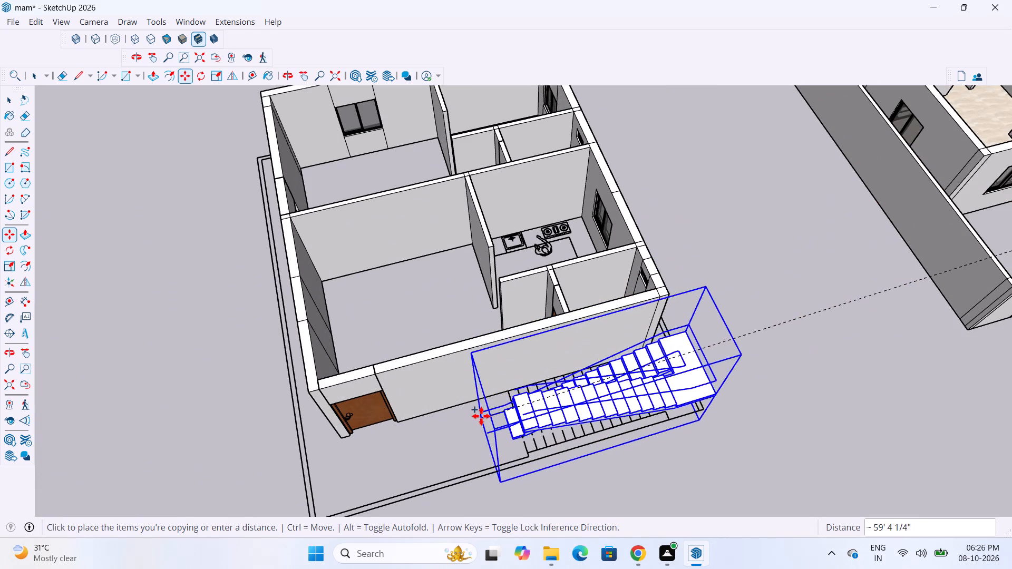
scroll(621, 388, "down", 10)
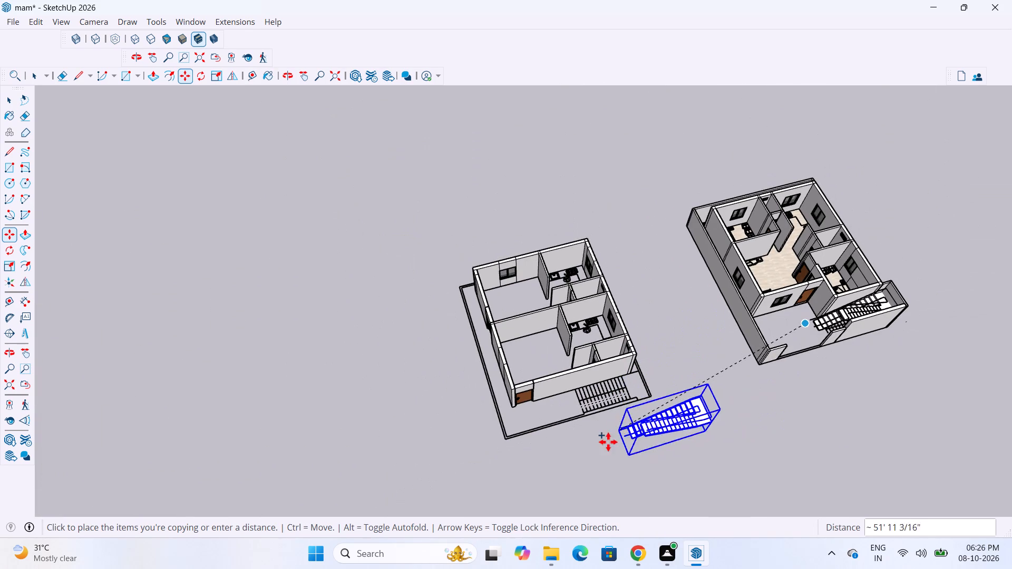
left_click(603, 442)
key("space")
key("space")
left_click(737, 463)
Move the staircase copy by its bottom landing-side corner onto the plot boundary corner beside the new house's front wall.
scroll(687, 440, "up", 6)
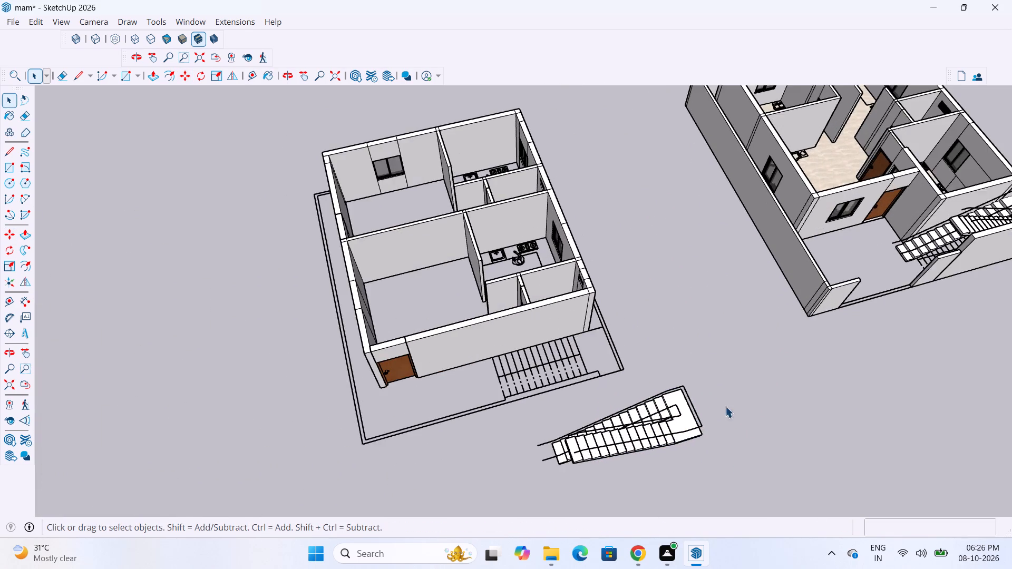
middle_click_drag(716, 399, 504, 333)
scroll(503, 406, "up", 9)
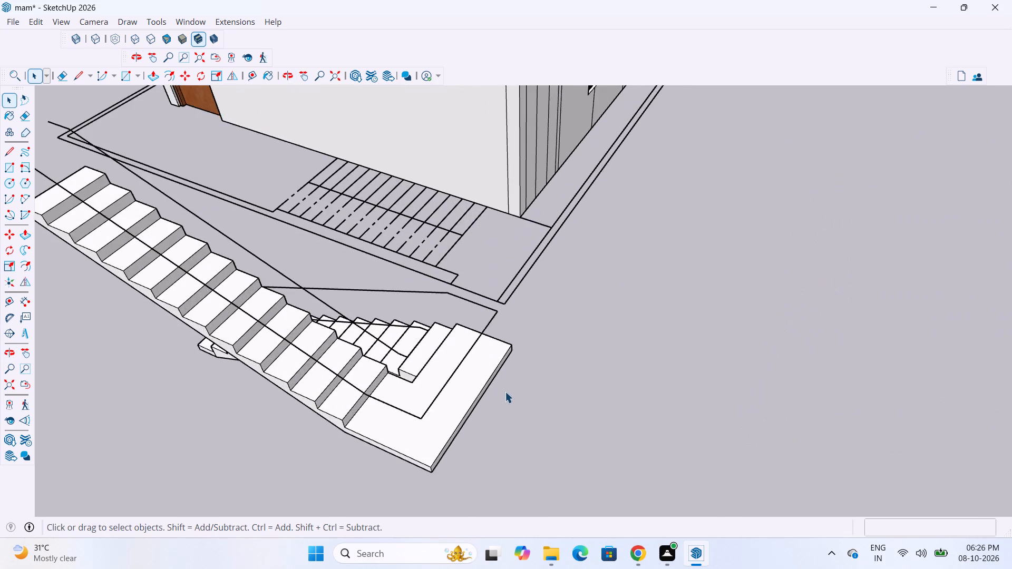
scroll(490, 390, "down", 9)
scroll(486, 393, "up", 9)
middle_click_drag(485, 378, 460, 332)
left_click(474, 307)
key("m")
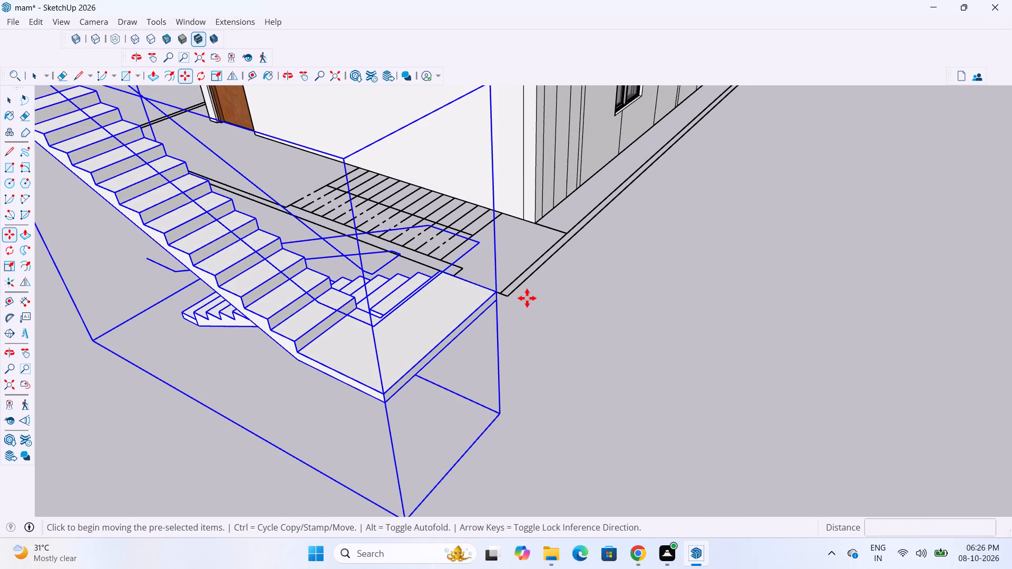
scroll(527, 297, "up", 3)
left_click(487, 473)
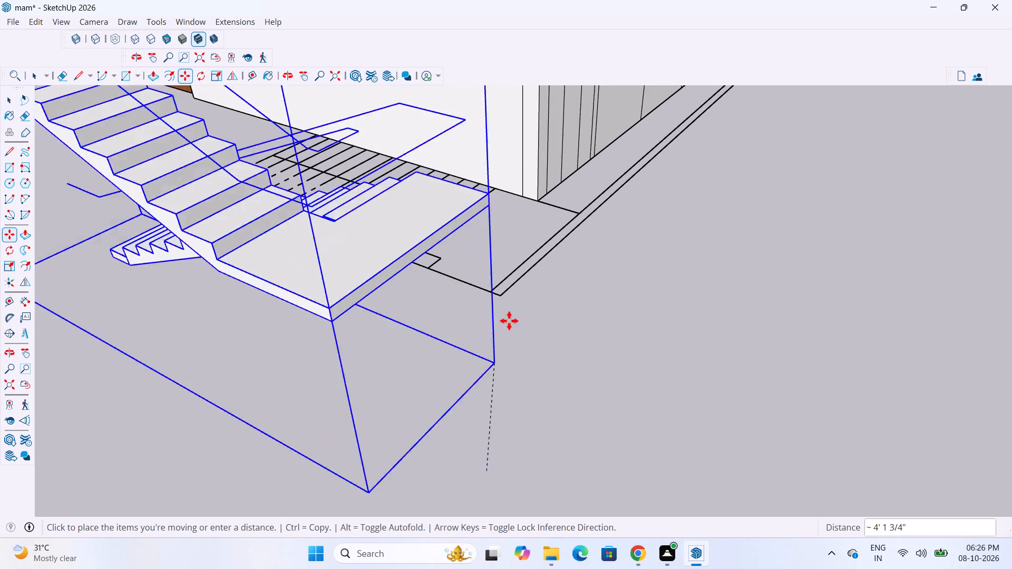
scroll(585, 215, "up", 9)
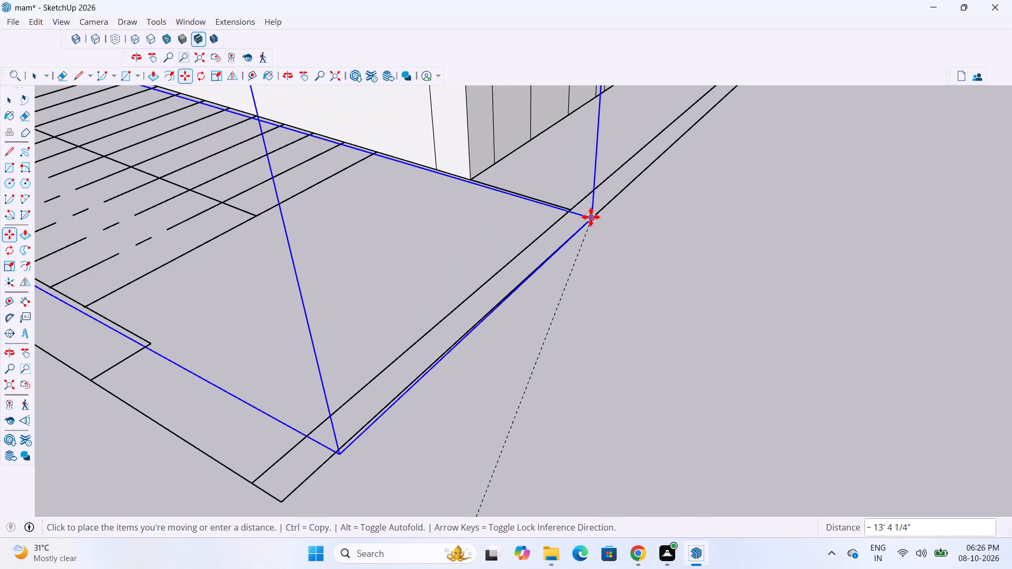
scroll(583, 214, "up", 6)
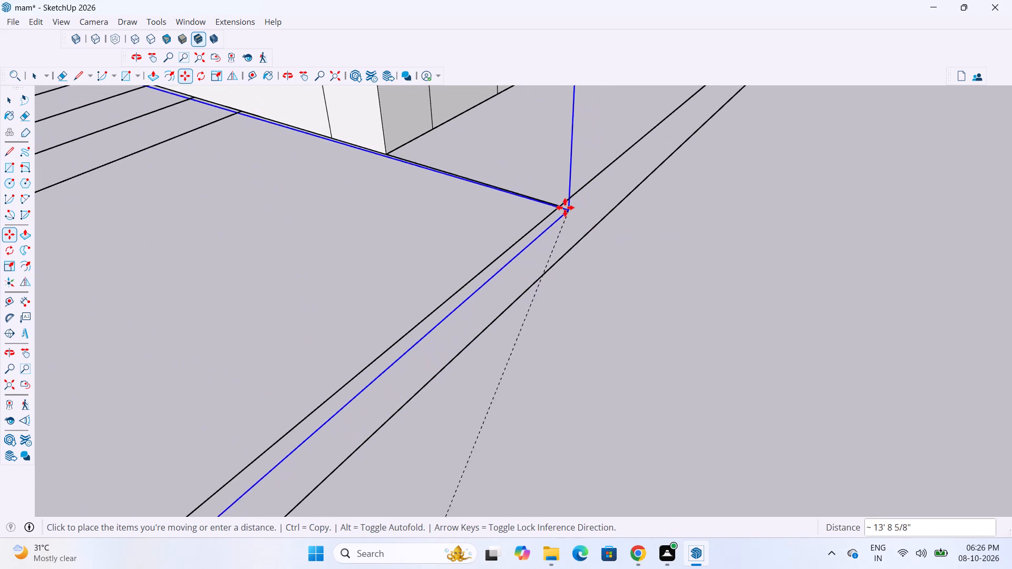
left_click(601, 223)
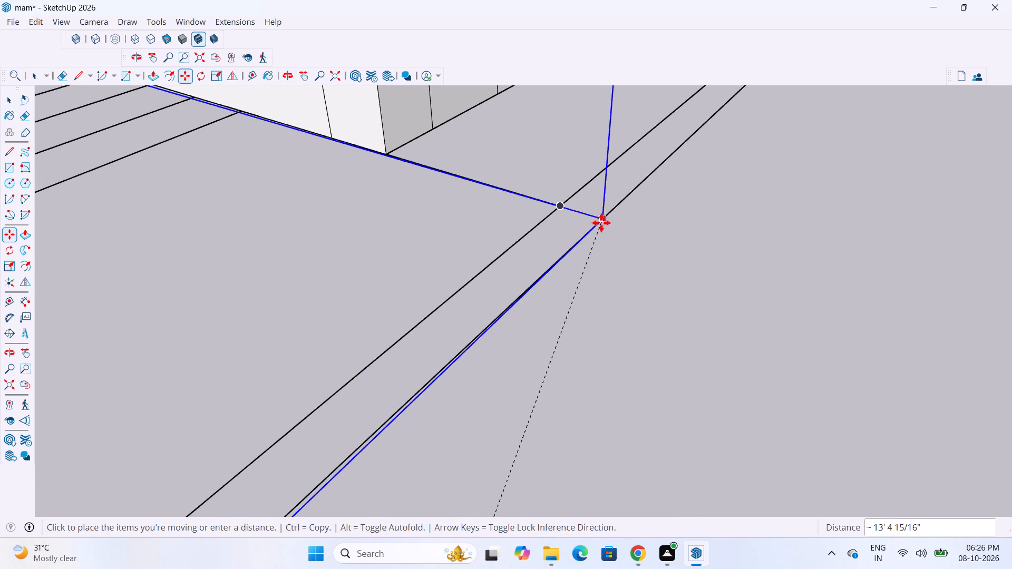
scroll(607, 230, "down", 19)
scroll(576, 283, "down", 5)
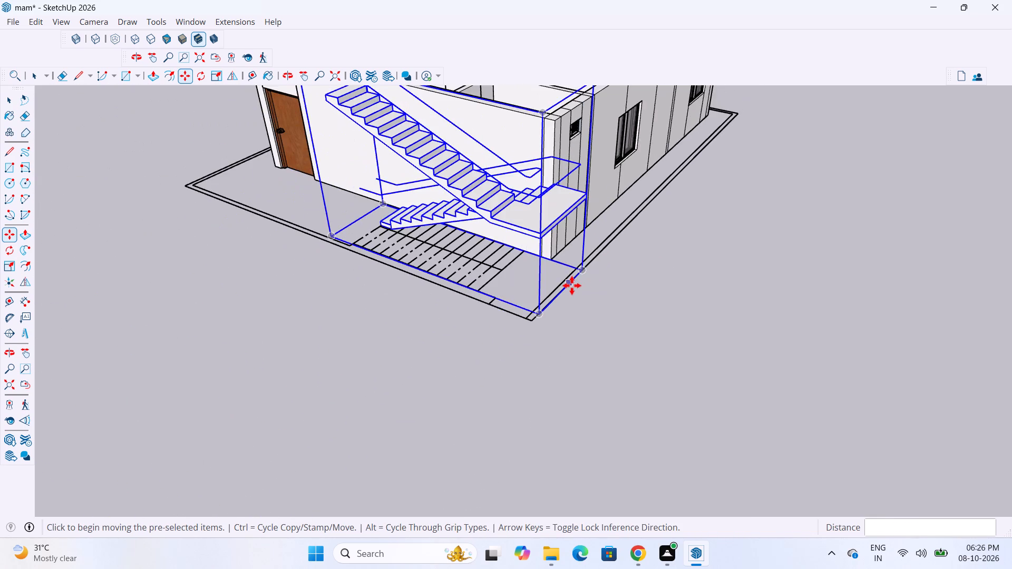
middle_click_drag(601, 292, 684, 340)
key("space")
left_click(663, 374)
Examine from several angles how the placed staircase and its landing fit against the new house's outer wall.
scroll(576, 362, "down", 9)
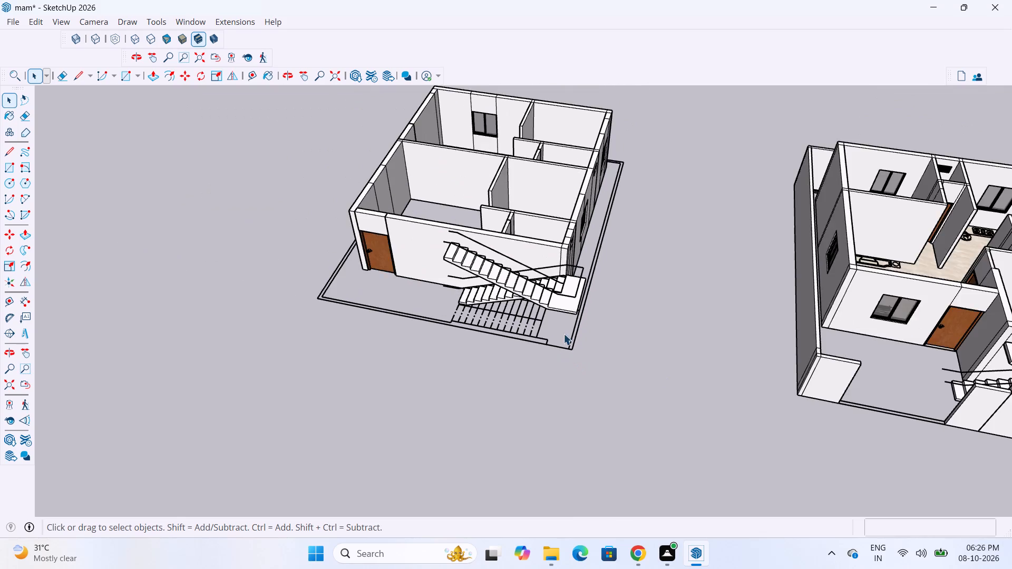
middle_click_drag(584, 332, 957, 363)
scroll(598, 292, "up", 7)
middle_click_drag(564, 244, 725, 254)
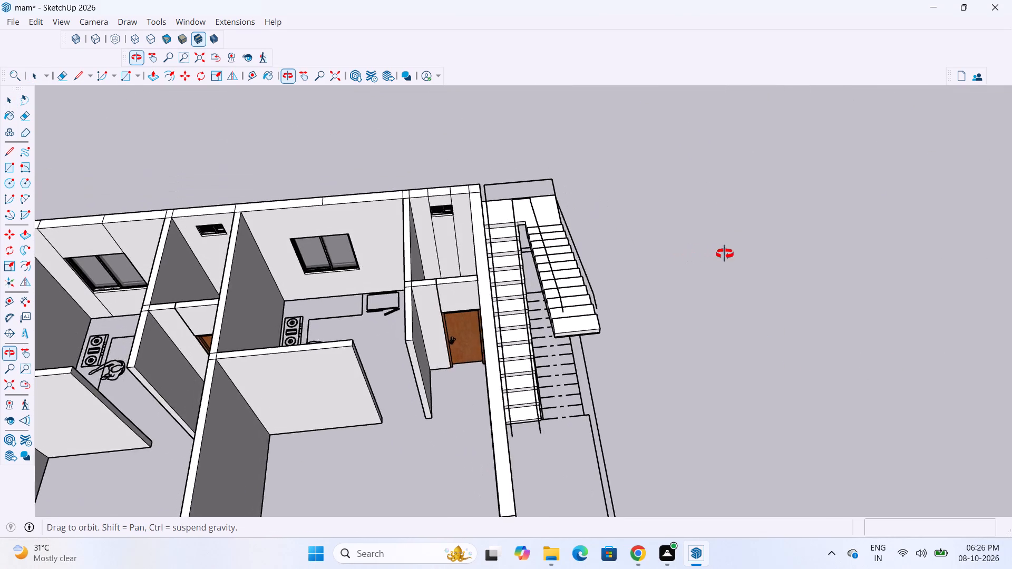
middle_click_drag(725, 254, 738, 254)
scroll(462, 228, "up", 7)
middle_click_drag(571, 211, 504, 218)
scroll(514, 193, "up", 8)
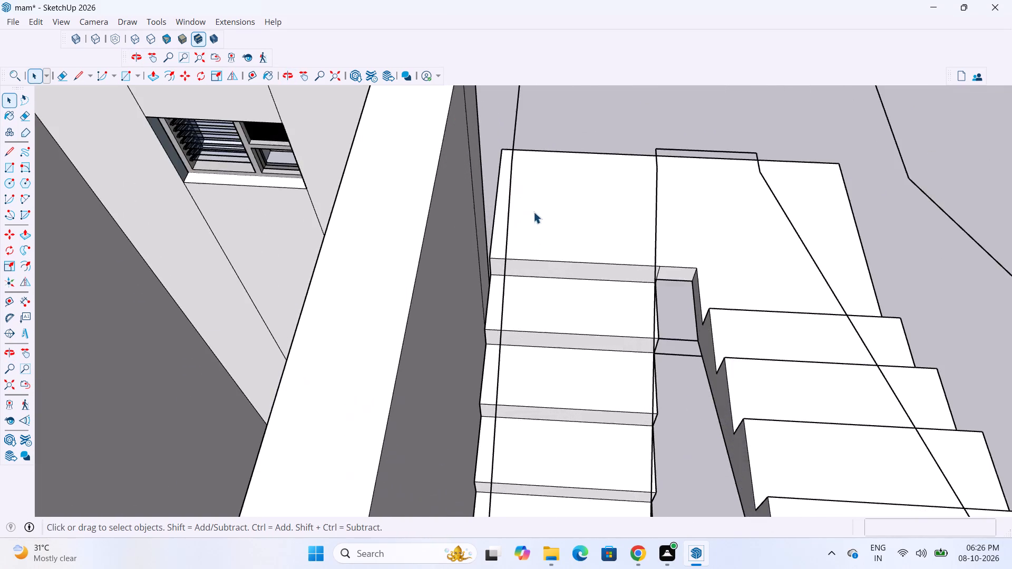
middle_click_drag(573, 218, 563, 249)
scroll(497, 270, "up", 7)
middle_click_drag(515, 246, 571, 239)
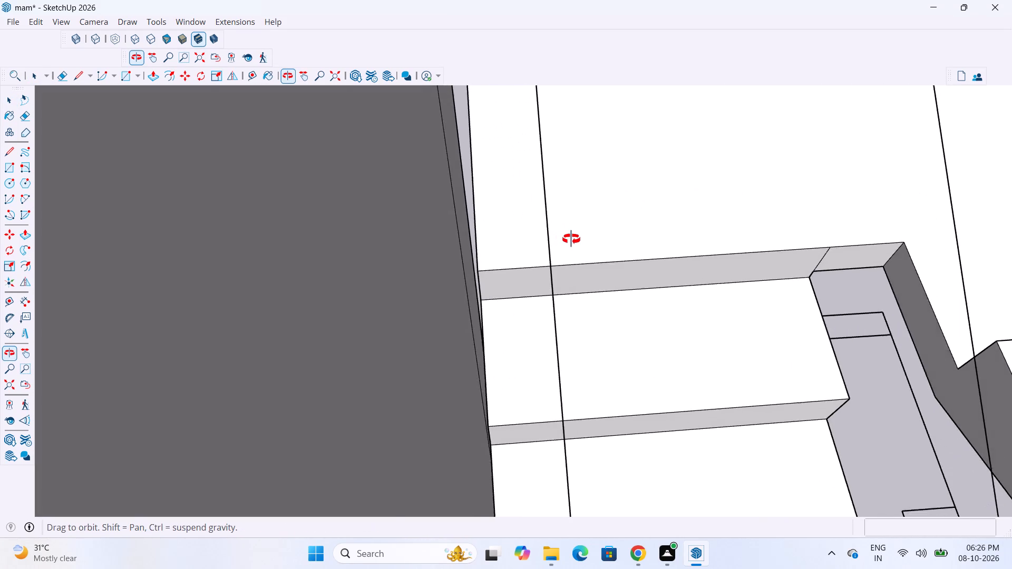
middle_click_drag(571, 239, 446, 252)
scroll(394, 295, "down", 16)
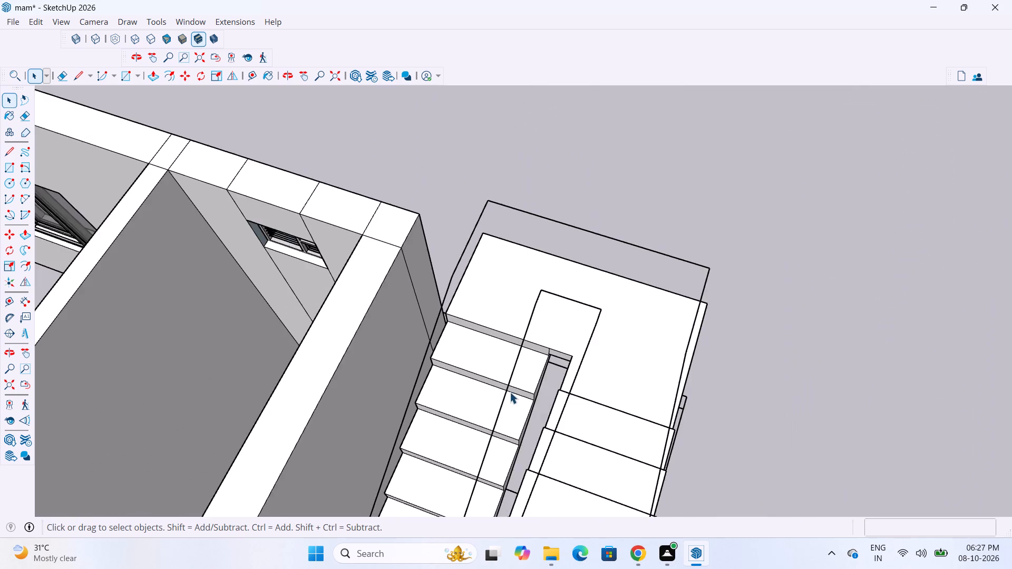
scroll(510, 392, "down", 13)
Compare the new house with the reference house from several sides to find the elements still missing.
middle_click_drag(726, 402, 383, 434)
scroll(488, 460, "down", 7)
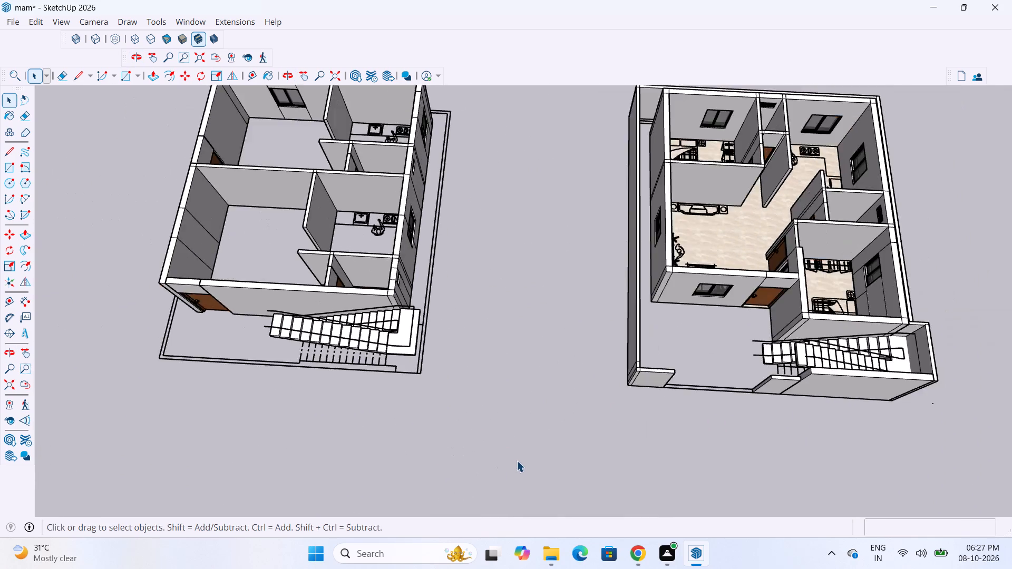
scroll(517, 460, "down", 3)
scroll(361, 418, "up", 6)
scroll(650, 370, "down", 3)
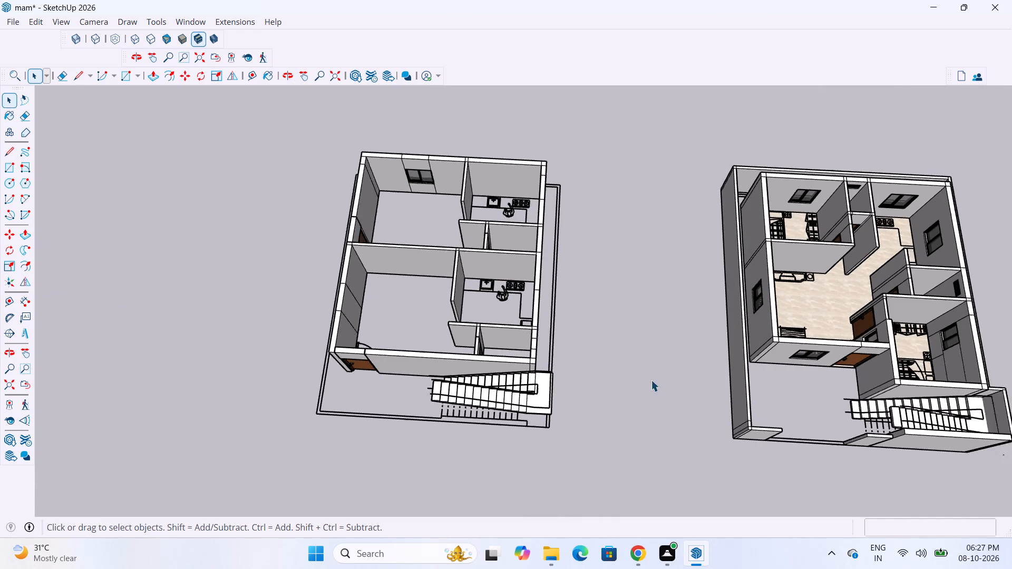
scroll(651, 380, "down", 2)
scroll(508, 310, "up", 7)
scroll(577, 313, "down", 4)
scroll(508, 330, "up", 3)
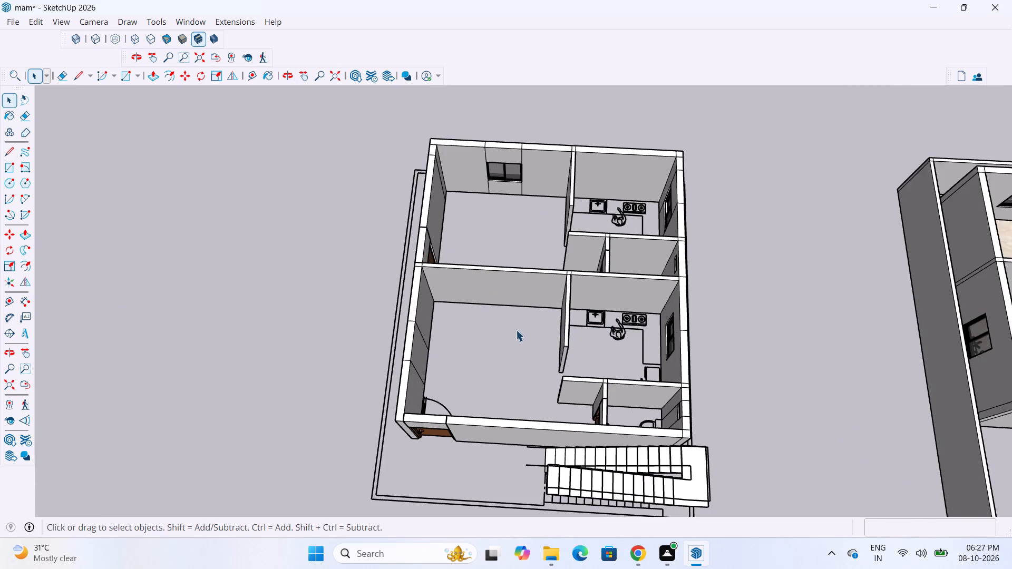
scroll(527, 286, "down", 10)
scroll(518, 316, "up", 7)
middle_click_drag(541, 223, 775, 159)
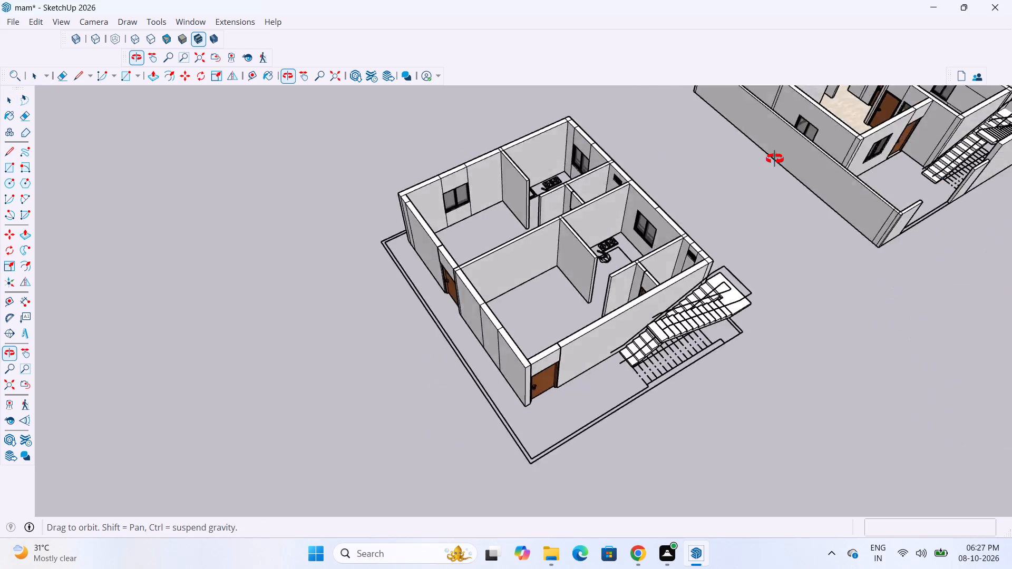
middle_click_drag(775, 159, 524, 264)
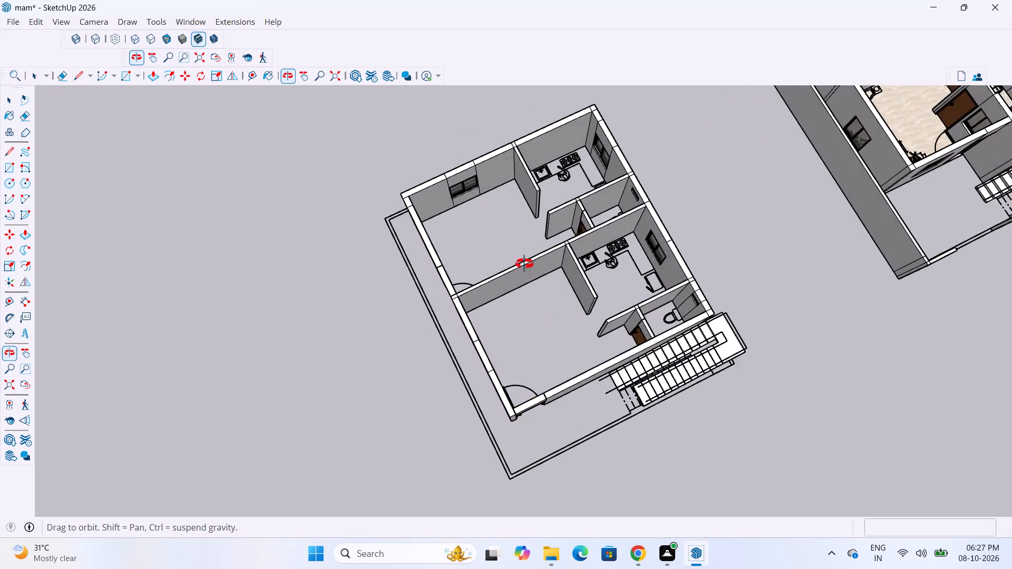
middle_click_drag(524, 264, 527, 239)
scroll(568, 329, "down", 8)
middle_click_drag(629, 404, 422, 370)
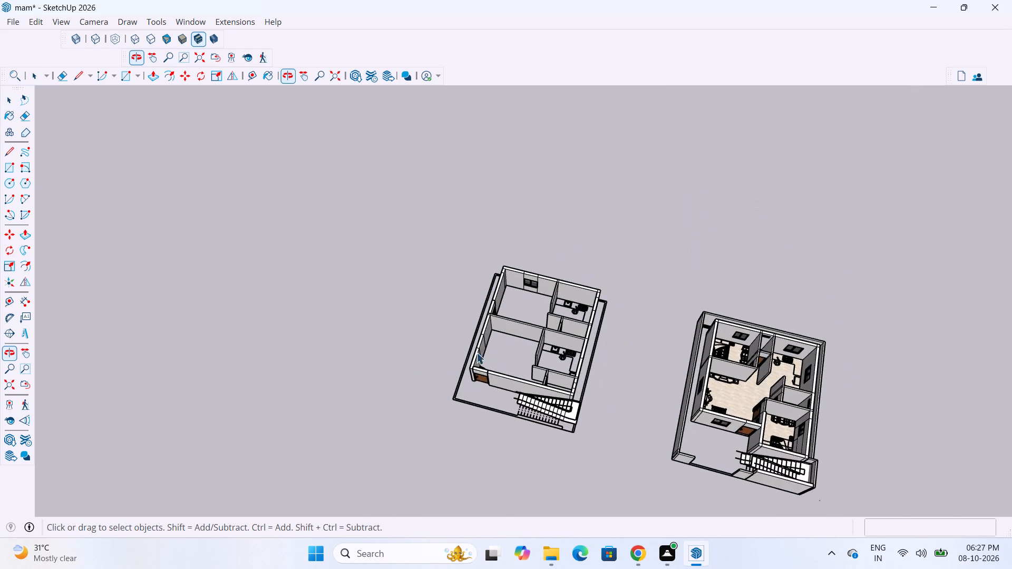
scroll(518, 342, "up", 7)
scroll(497, 307, "down", 10)
scroll(368, 344, "down", 4)
scroll(636, 430, "up", 8)
scroll(499, 323, "up", 8)
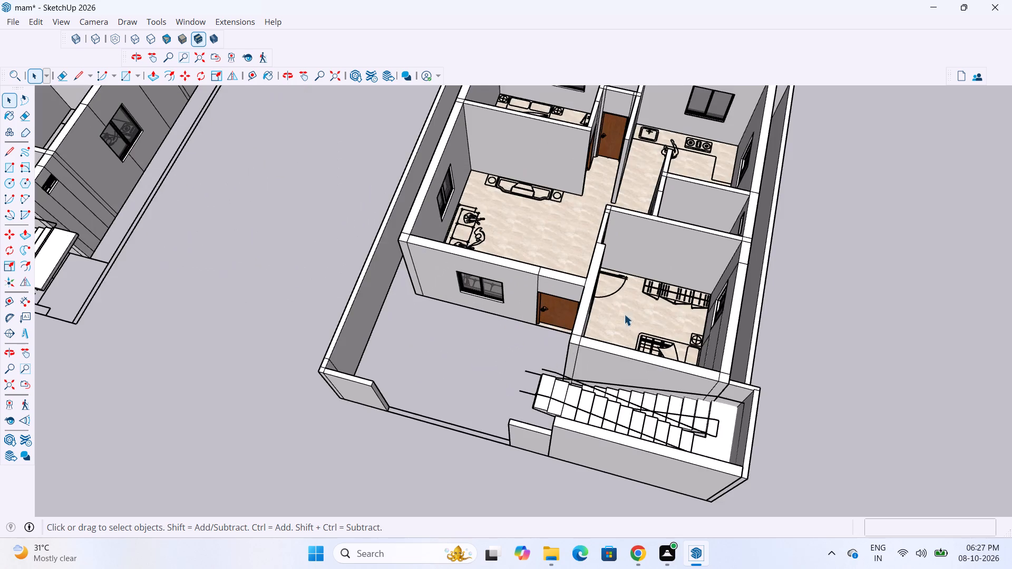
scroll(668, 336, "down", 4)
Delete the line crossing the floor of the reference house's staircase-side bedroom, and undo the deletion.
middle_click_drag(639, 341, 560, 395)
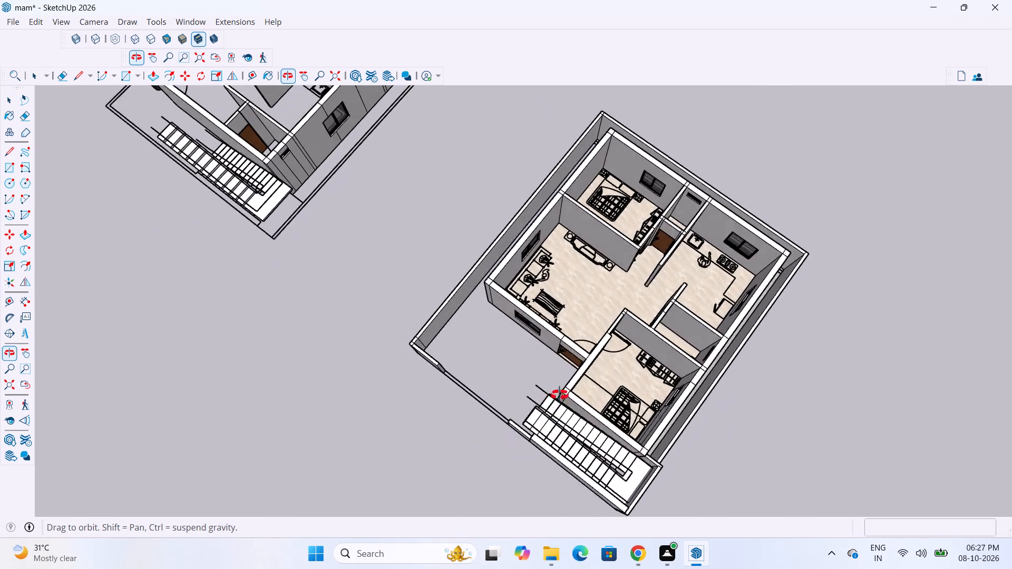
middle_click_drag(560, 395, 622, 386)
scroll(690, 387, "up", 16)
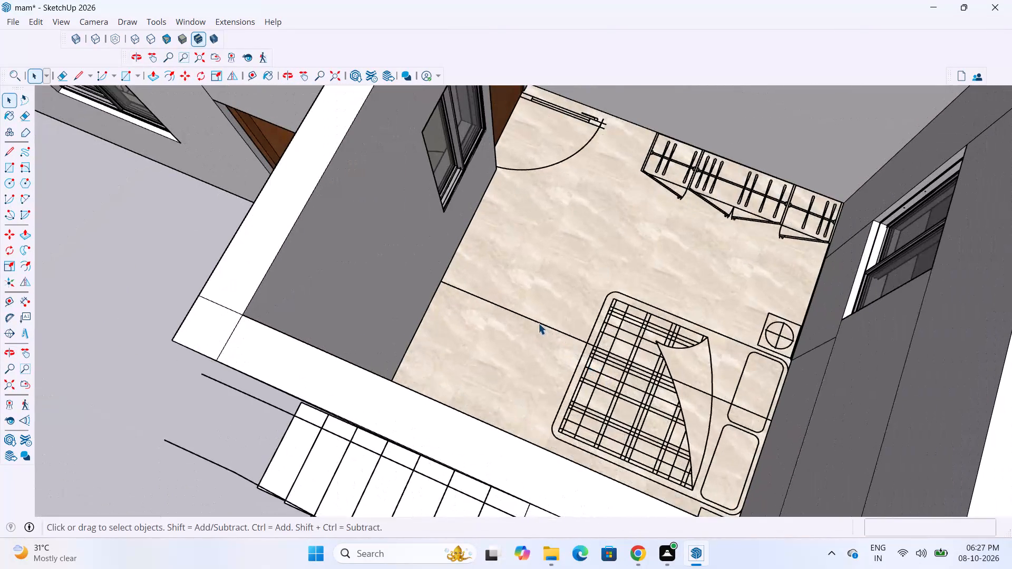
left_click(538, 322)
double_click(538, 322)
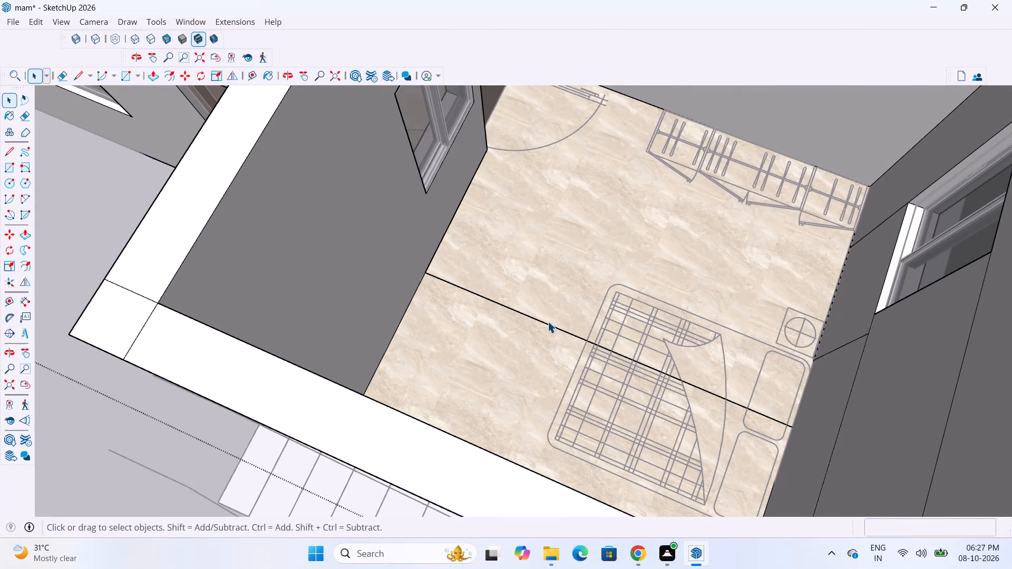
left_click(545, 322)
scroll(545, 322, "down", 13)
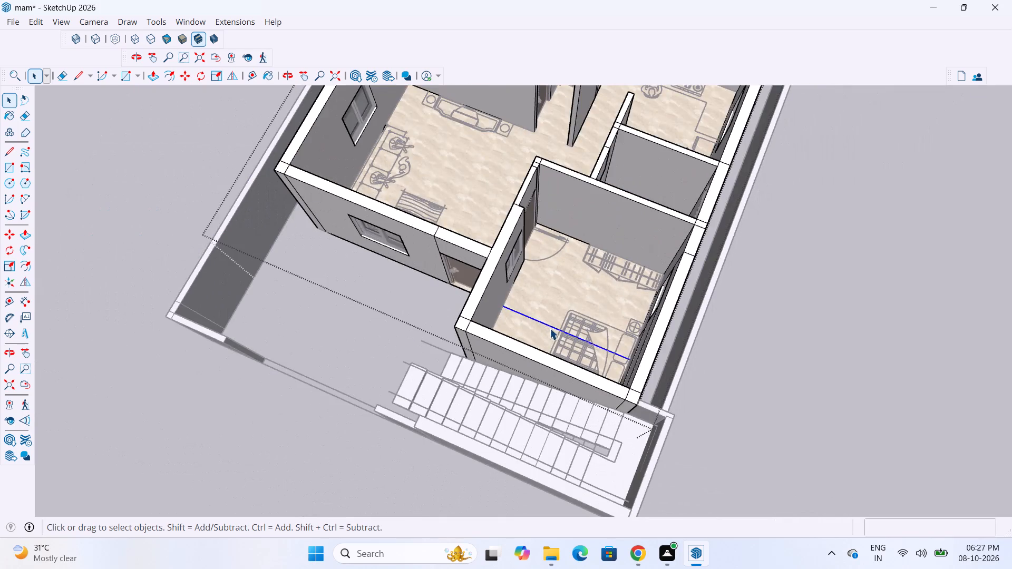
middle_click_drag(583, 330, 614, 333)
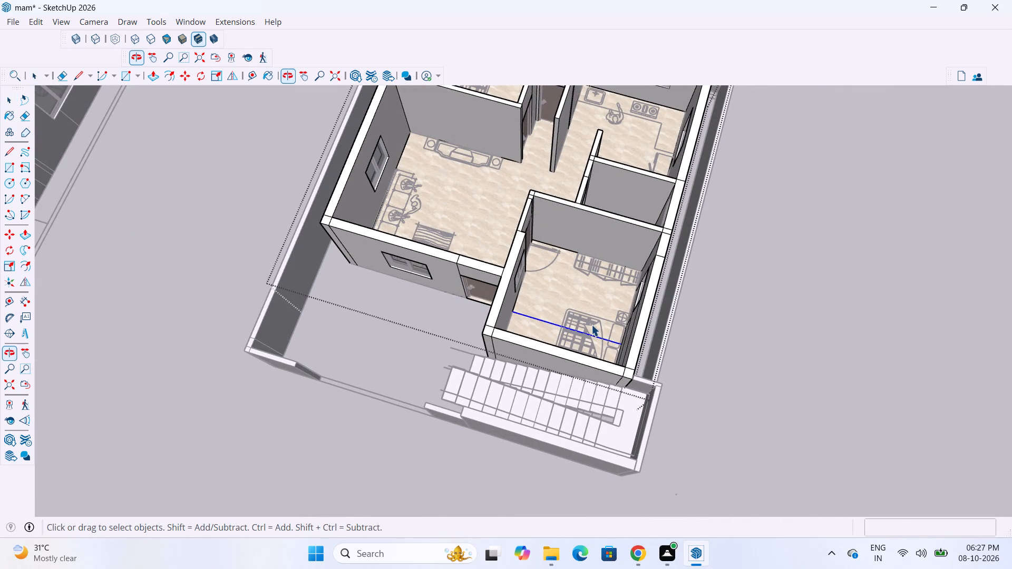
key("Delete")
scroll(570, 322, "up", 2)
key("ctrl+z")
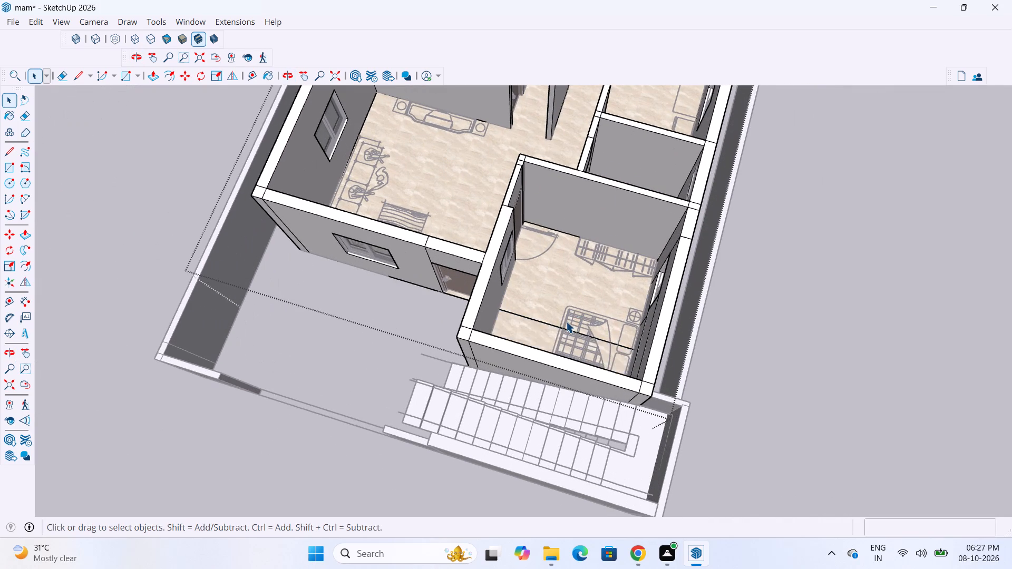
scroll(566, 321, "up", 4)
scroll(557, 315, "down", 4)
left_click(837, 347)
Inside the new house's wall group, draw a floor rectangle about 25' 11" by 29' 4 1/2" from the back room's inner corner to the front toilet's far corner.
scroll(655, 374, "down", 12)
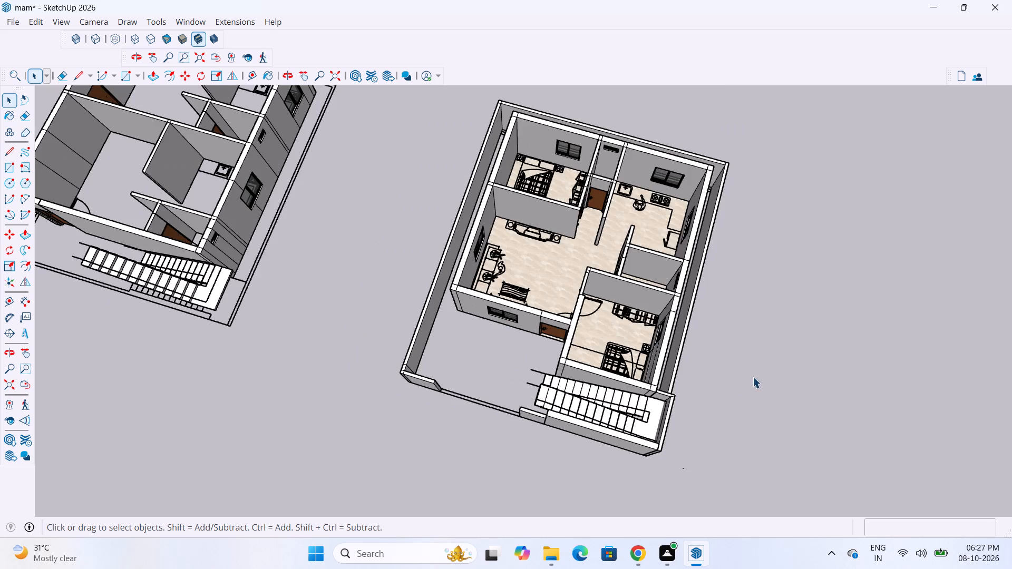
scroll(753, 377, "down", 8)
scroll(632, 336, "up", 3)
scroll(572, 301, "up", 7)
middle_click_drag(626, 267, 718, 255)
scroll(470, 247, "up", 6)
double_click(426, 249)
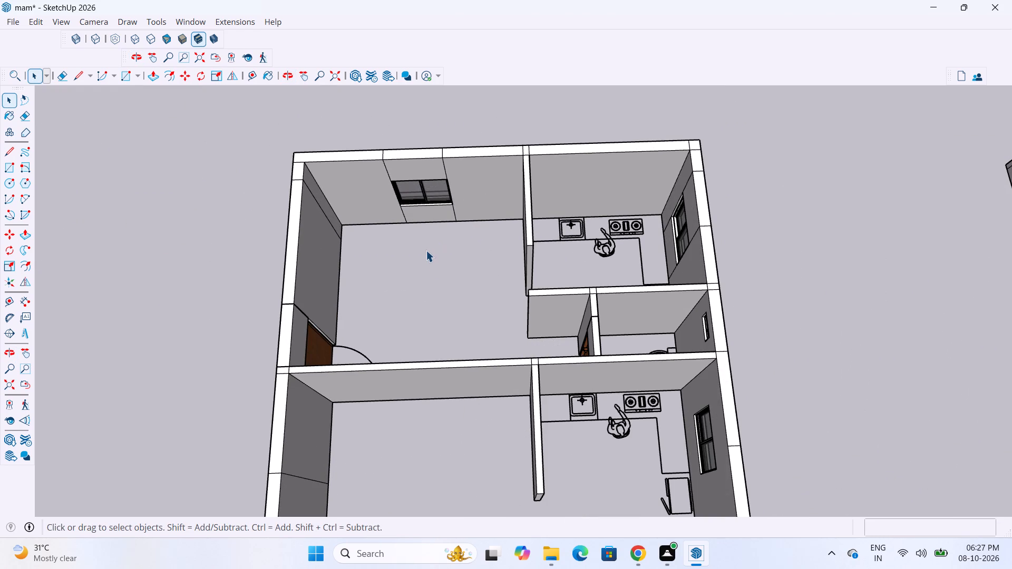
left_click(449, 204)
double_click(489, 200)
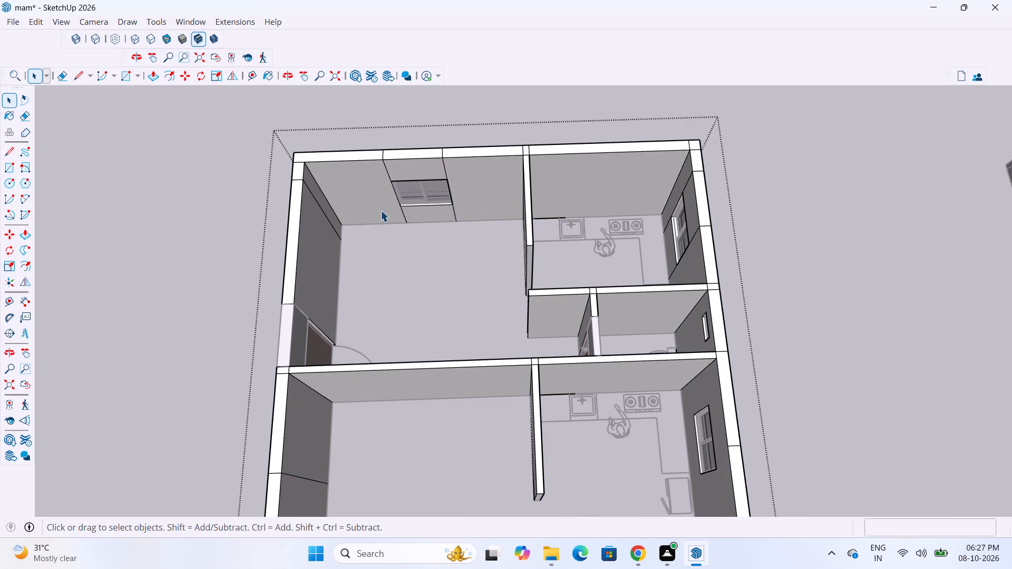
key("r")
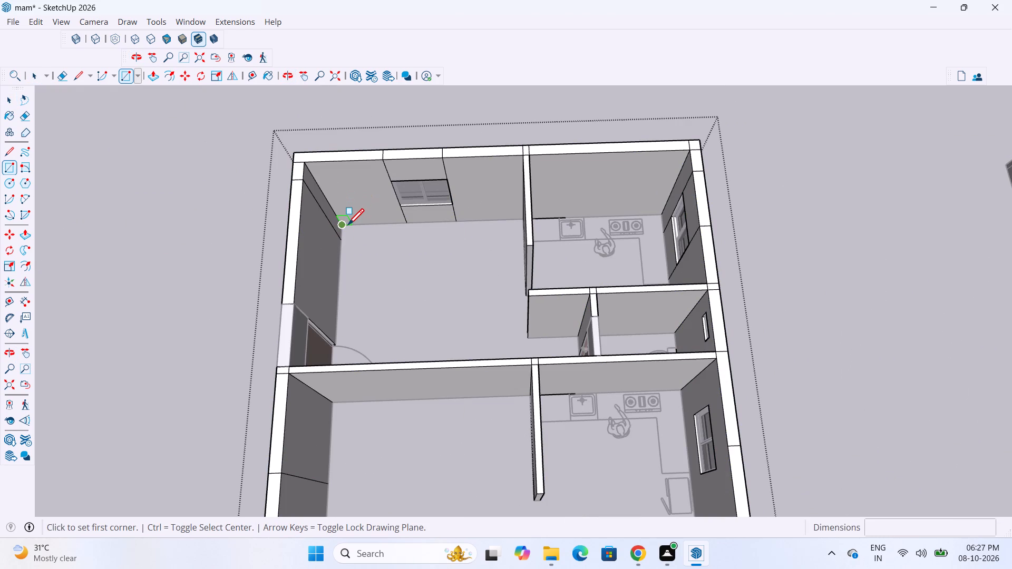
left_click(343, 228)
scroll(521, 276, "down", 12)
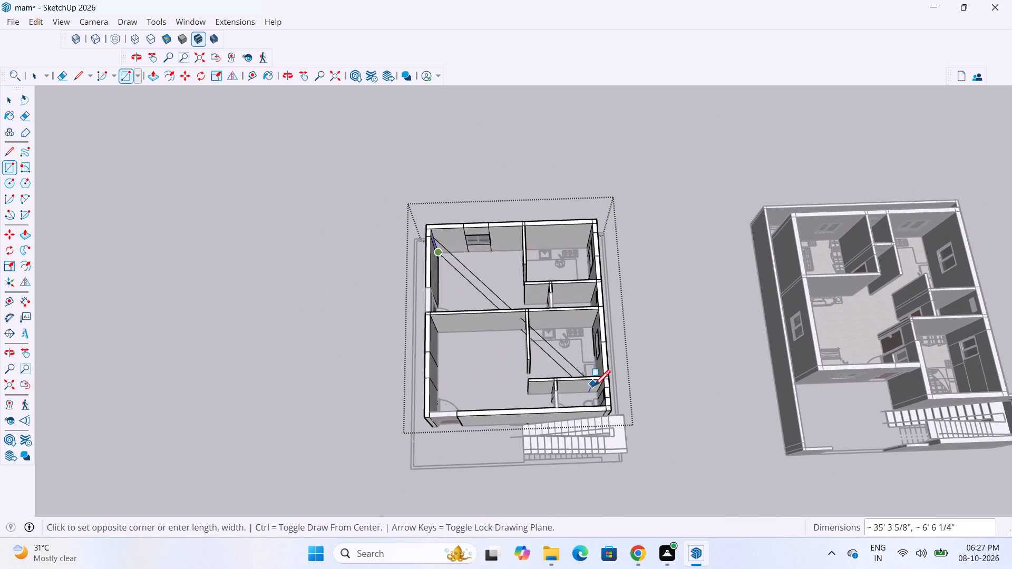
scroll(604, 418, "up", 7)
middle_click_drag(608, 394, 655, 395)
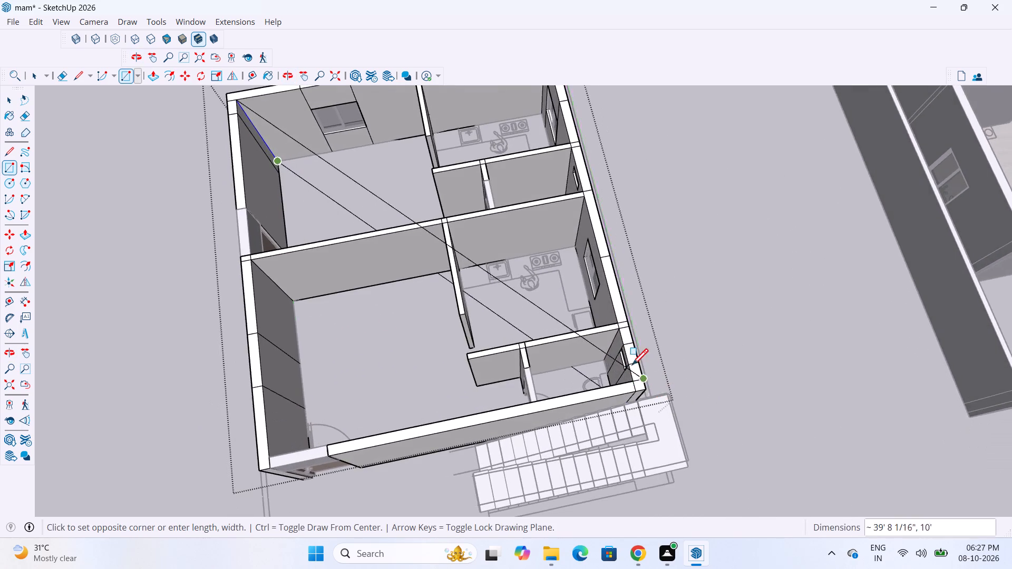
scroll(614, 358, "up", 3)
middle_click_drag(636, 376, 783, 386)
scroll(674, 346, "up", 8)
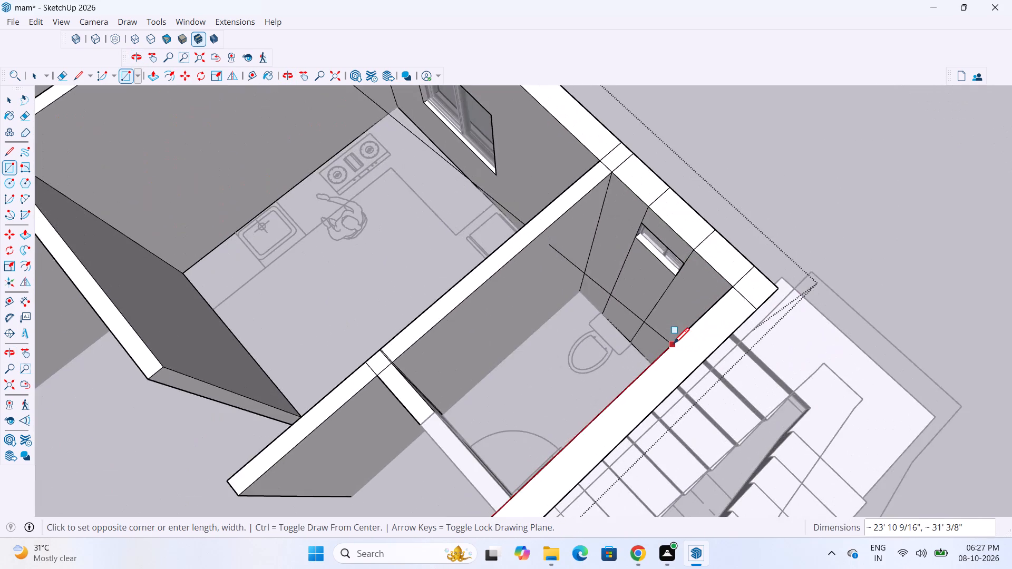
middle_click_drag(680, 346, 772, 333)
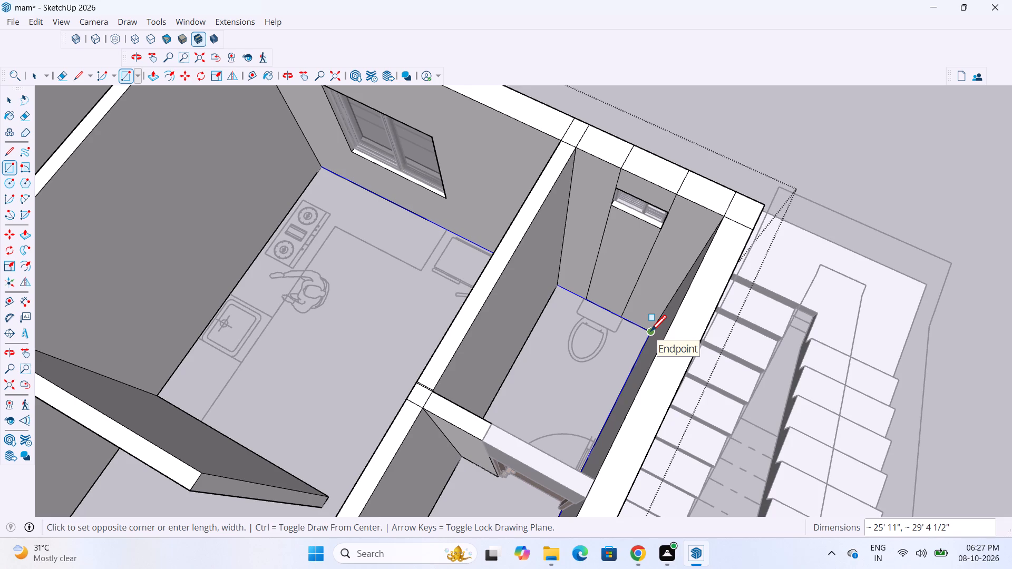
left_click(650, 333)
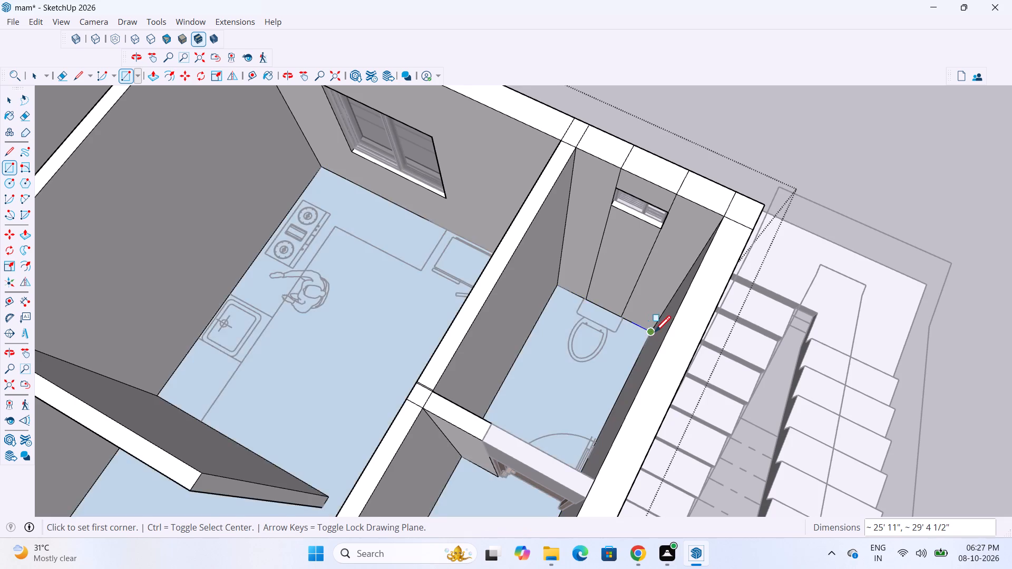
Check the extent of the new floor by selecting the front and back units' floor faces, separately and together.
scroll(655, 333, "down", 15)
middle_click_drag(766, 343, 529, 296)
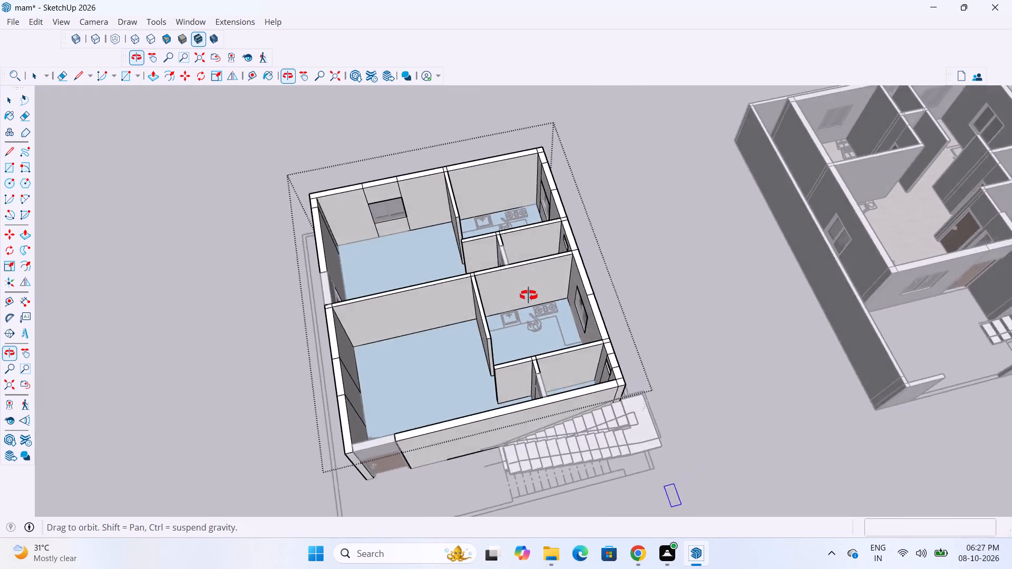
middle_click_drag(529, 296, 463, 260)
scroll(635, 350, "down", 5)
middle_click_drag(620, 356, 628, 341)
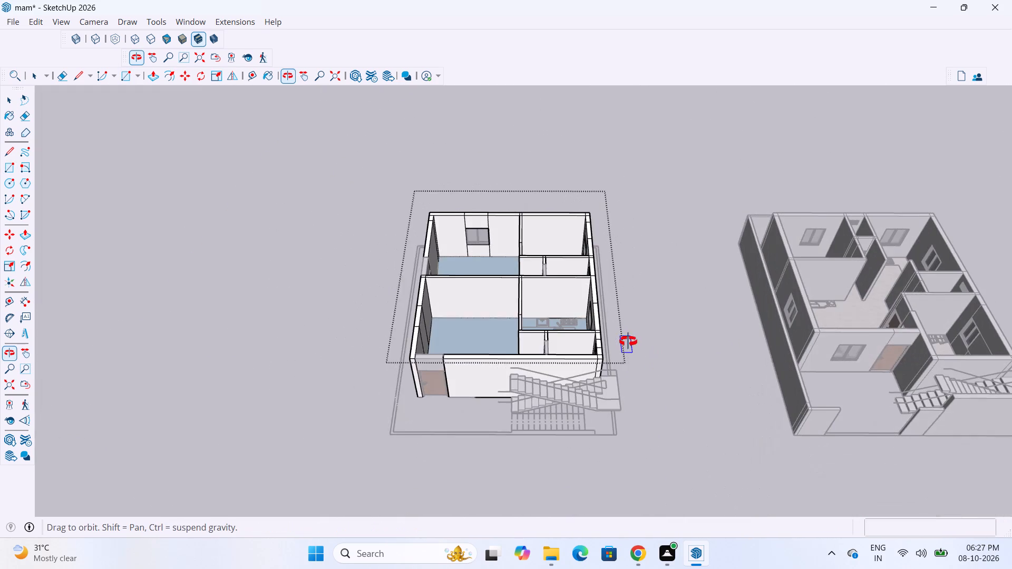
middle_click_drag(628, 341, 631, 345)
key("space")
double_click(478, 347)
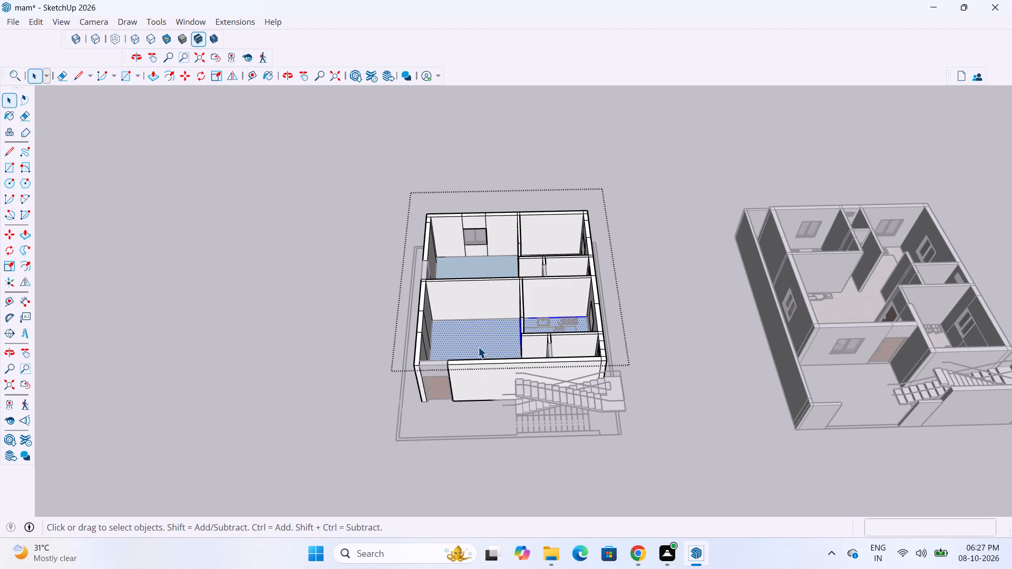
double_click(475, 340)
middle_click_drag(494, 288, 467, 377)
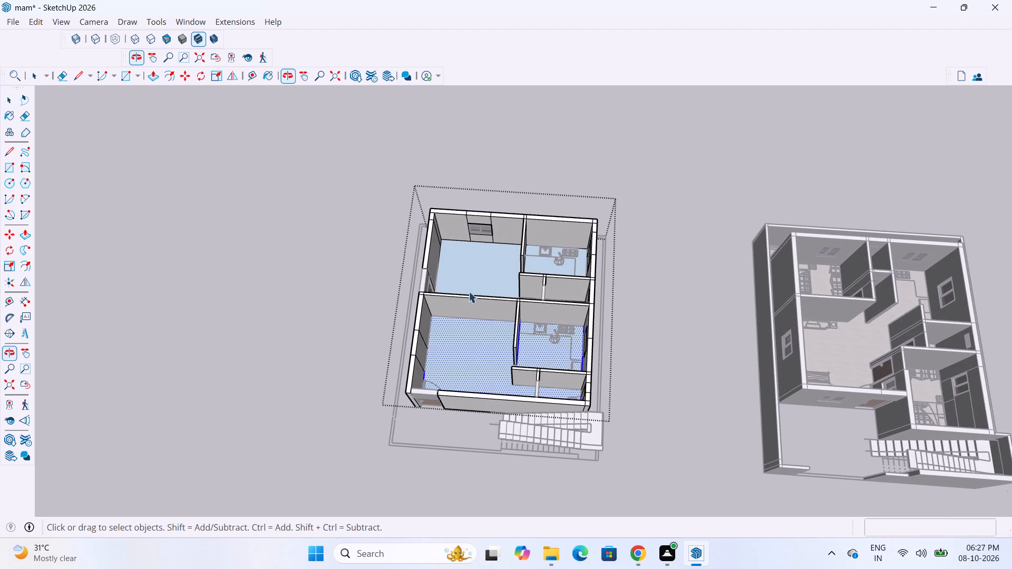
left_click(478, 272)
left_click_drag(478, 272, 481, 277)
double_click(479, 346)
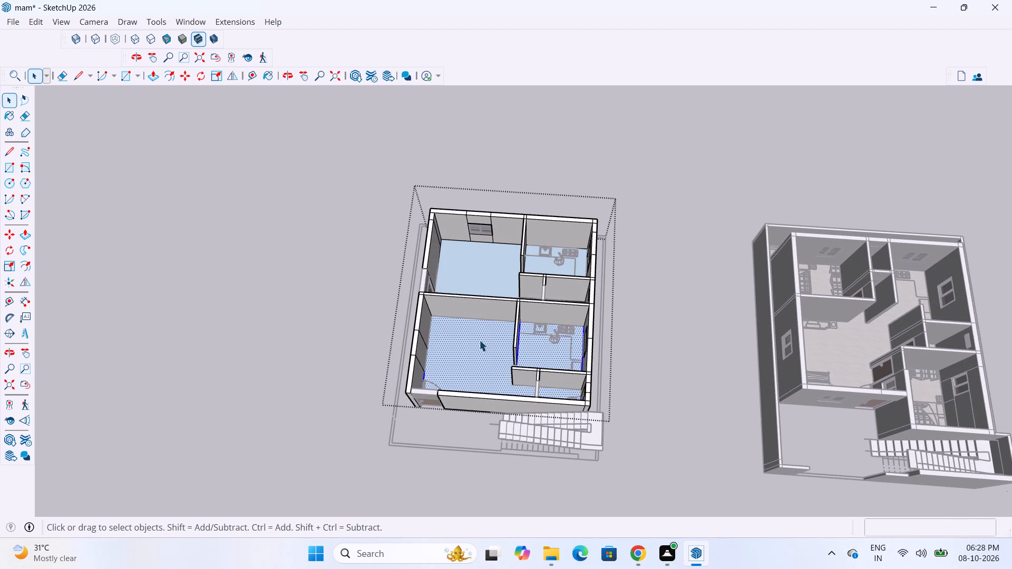
scroll(479, 340, "up", 6)
middle_click_drag(474, 266, 491, 285)
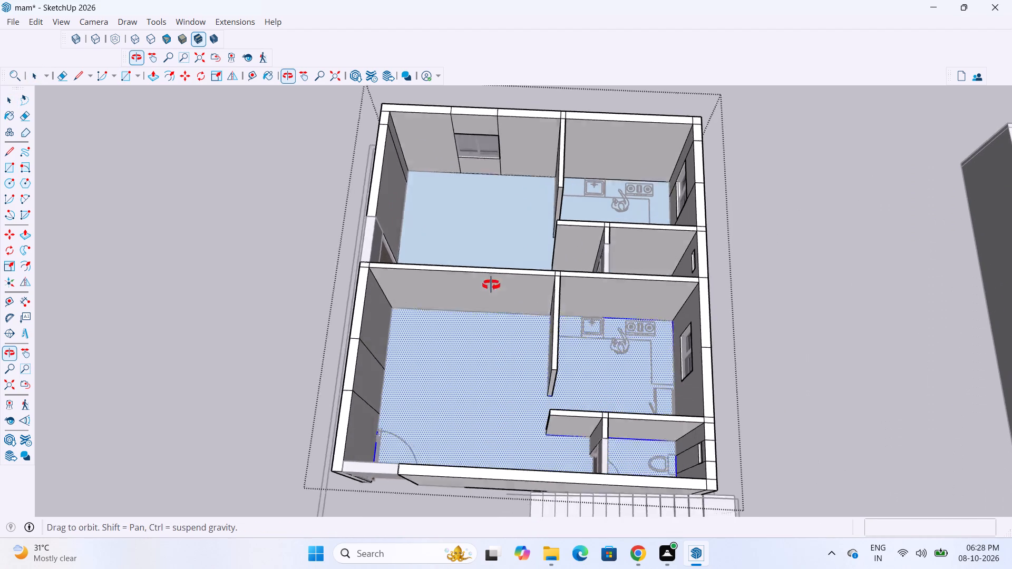
middle_click_drag(491, 285, 503, 305)
double_click(490, 260)
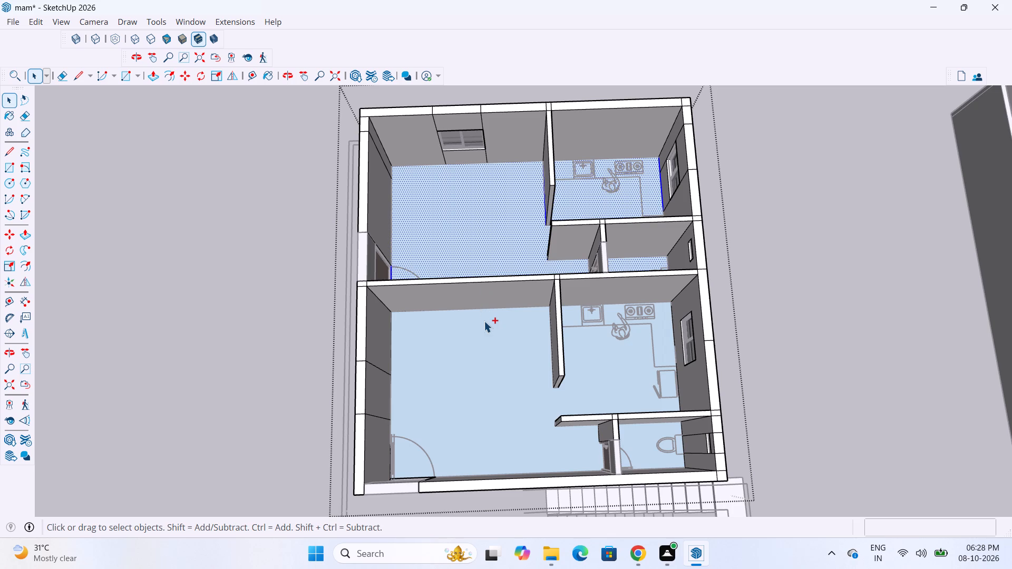
left_click(488, 335, "ctrl")
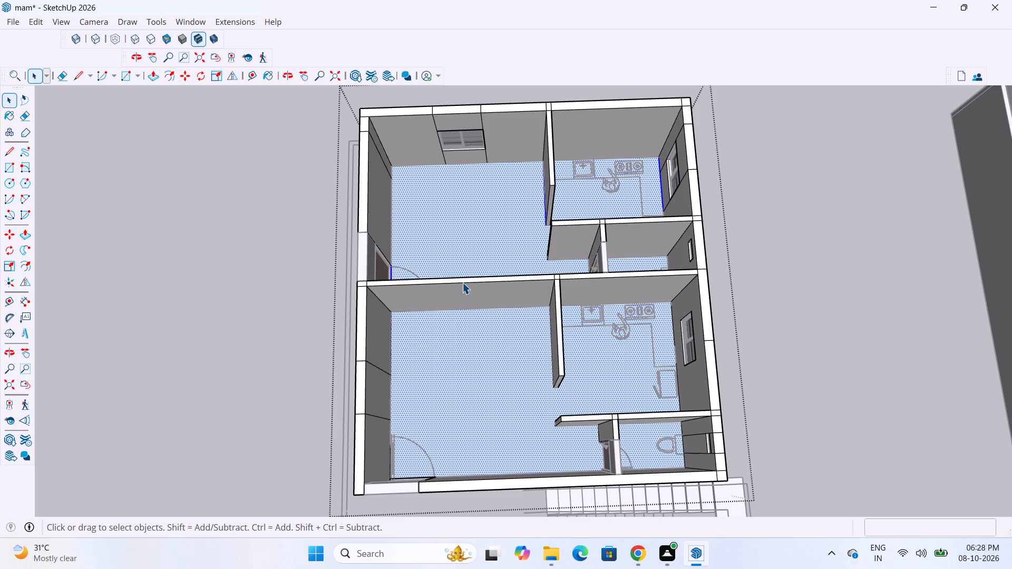
left_click(814, 287)
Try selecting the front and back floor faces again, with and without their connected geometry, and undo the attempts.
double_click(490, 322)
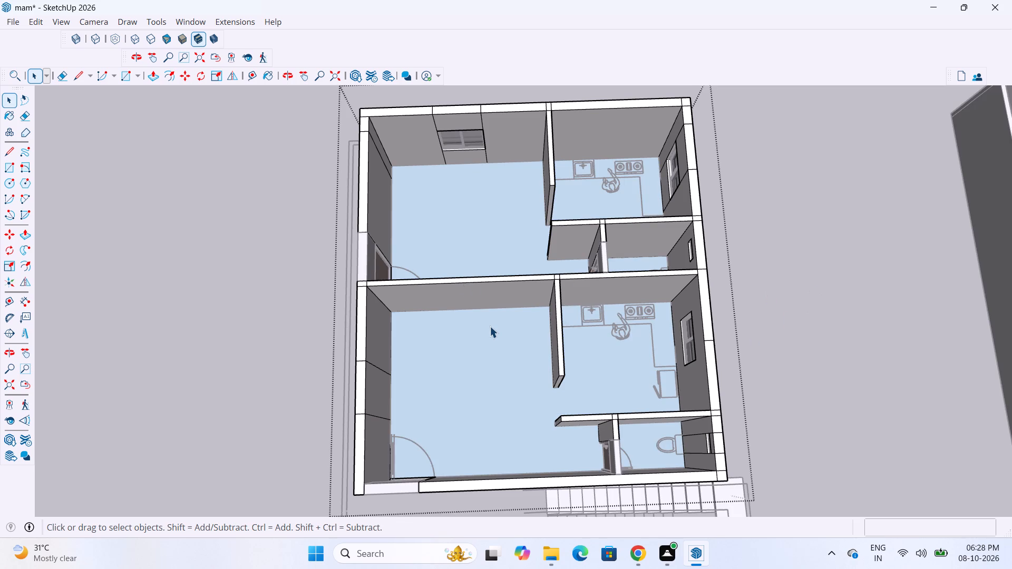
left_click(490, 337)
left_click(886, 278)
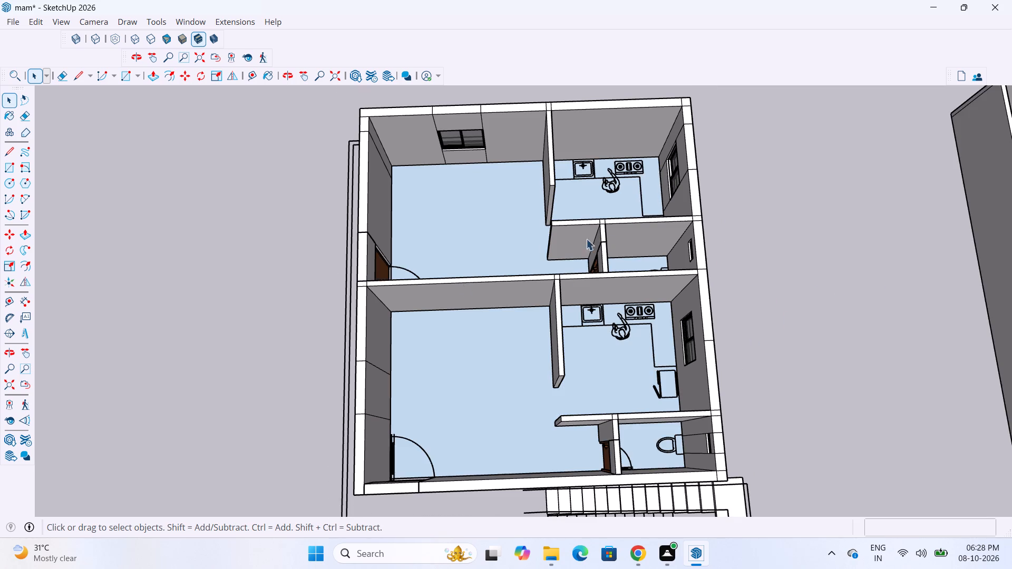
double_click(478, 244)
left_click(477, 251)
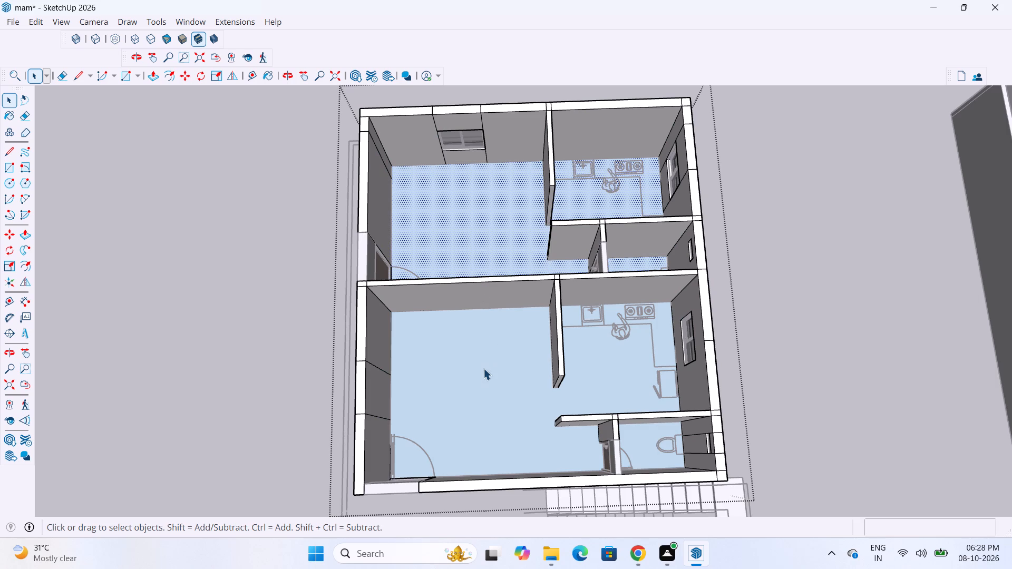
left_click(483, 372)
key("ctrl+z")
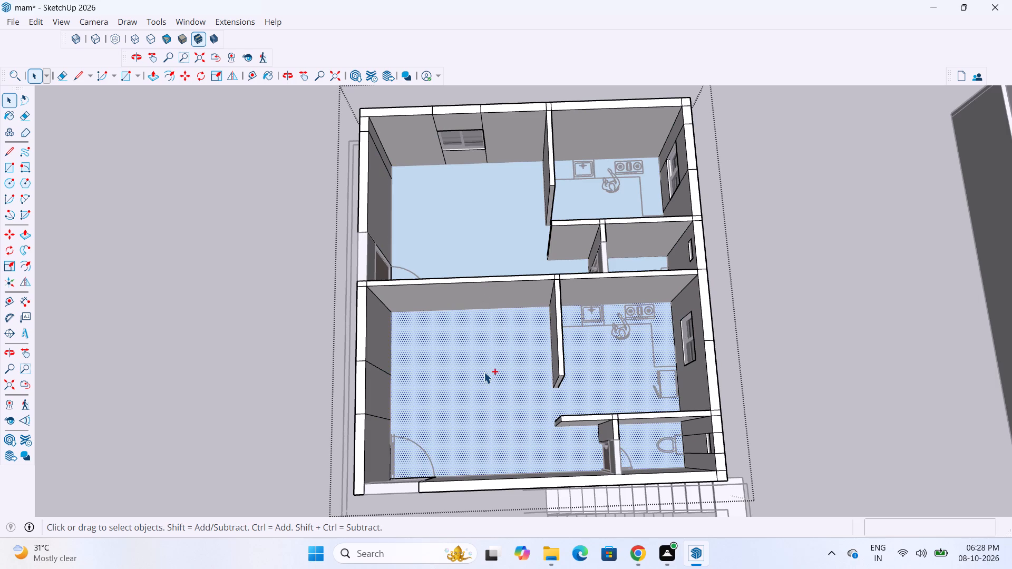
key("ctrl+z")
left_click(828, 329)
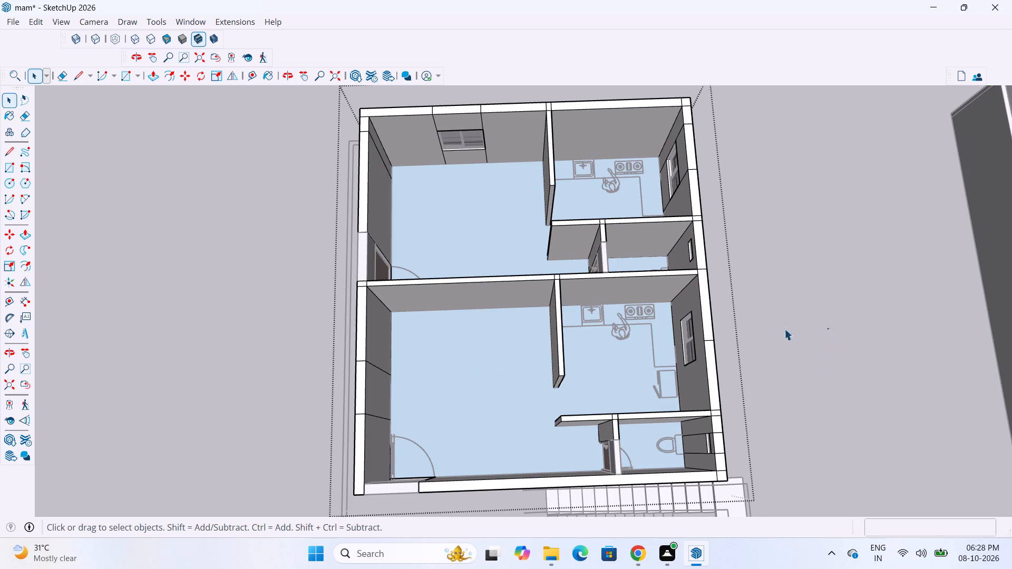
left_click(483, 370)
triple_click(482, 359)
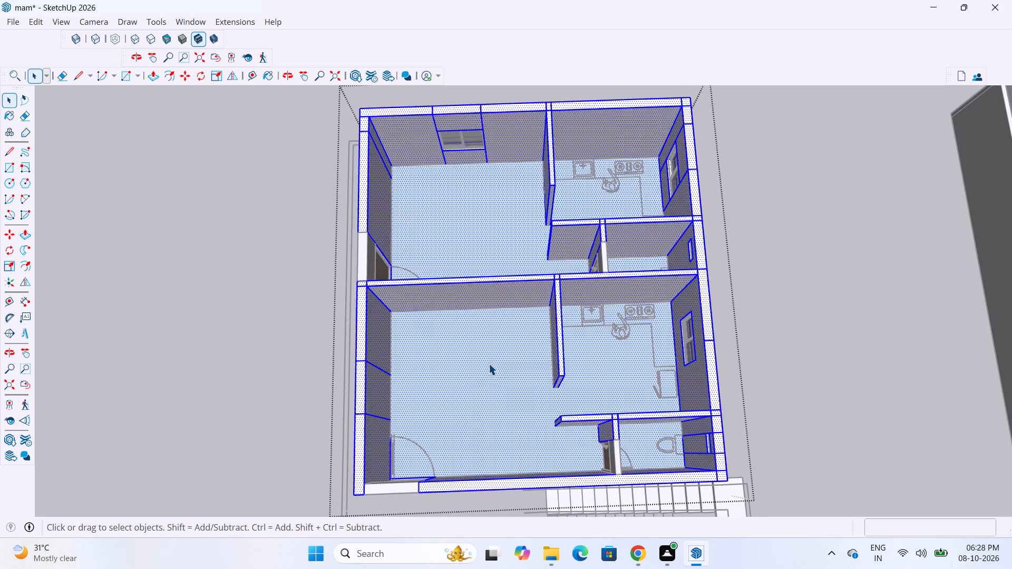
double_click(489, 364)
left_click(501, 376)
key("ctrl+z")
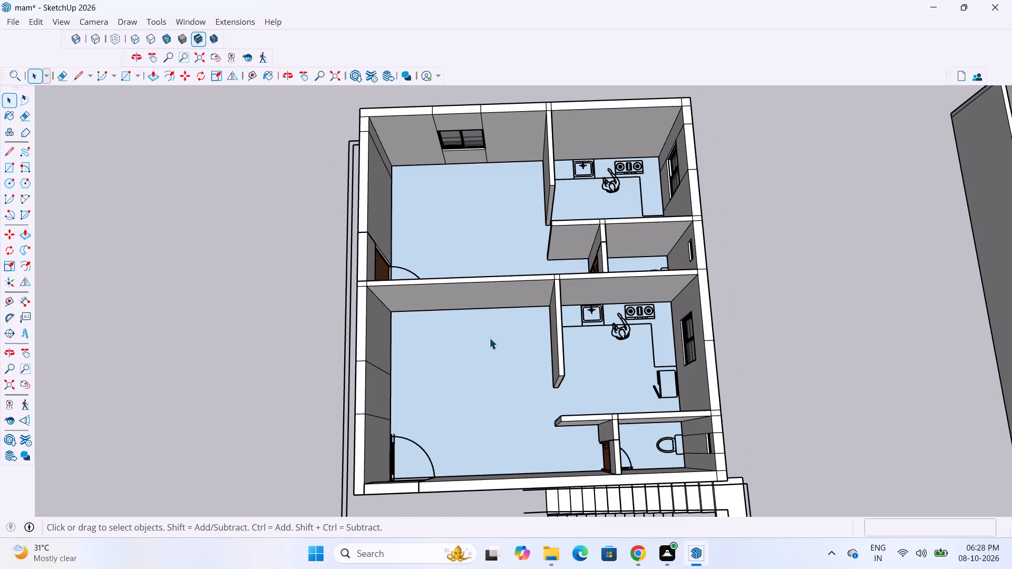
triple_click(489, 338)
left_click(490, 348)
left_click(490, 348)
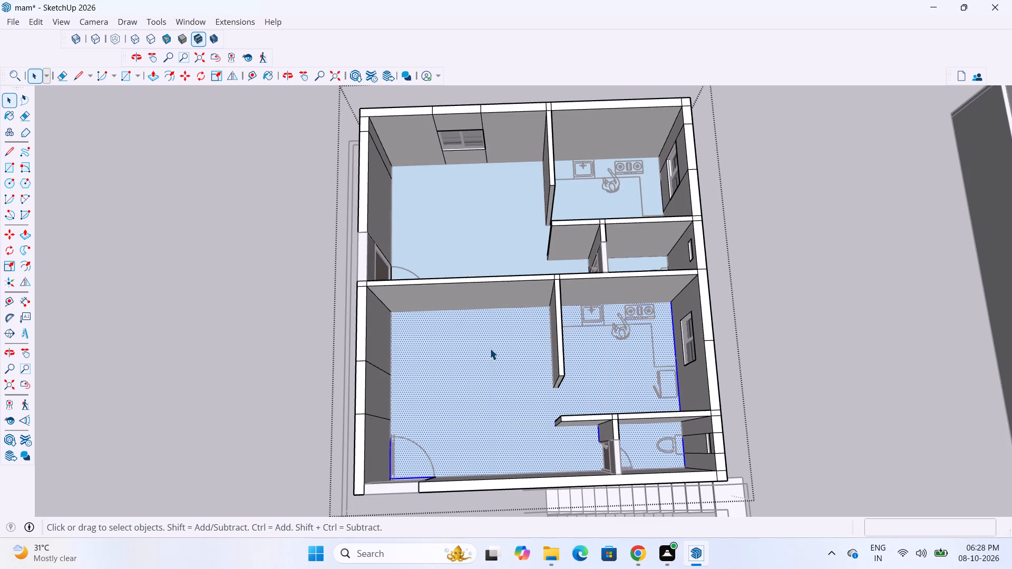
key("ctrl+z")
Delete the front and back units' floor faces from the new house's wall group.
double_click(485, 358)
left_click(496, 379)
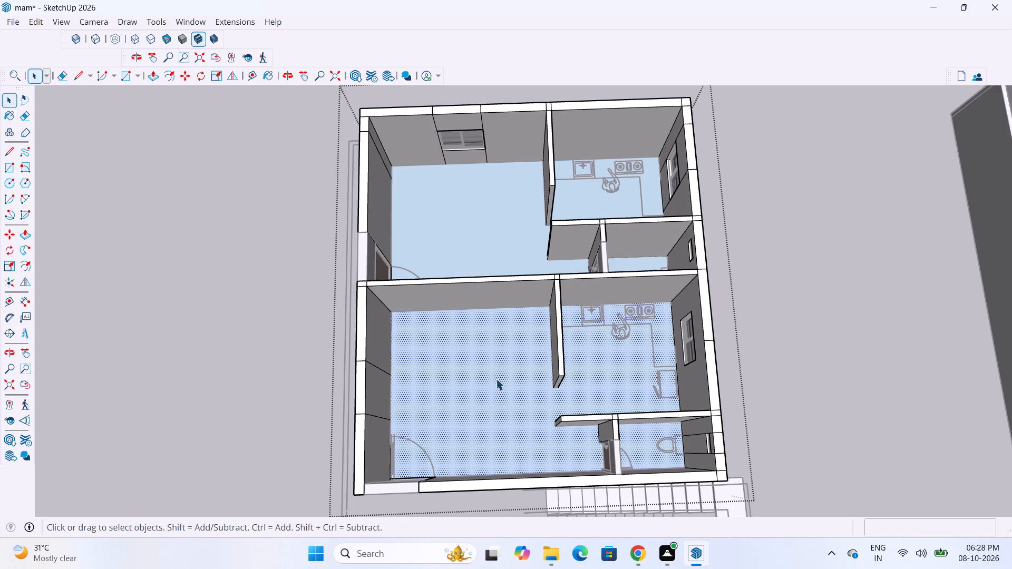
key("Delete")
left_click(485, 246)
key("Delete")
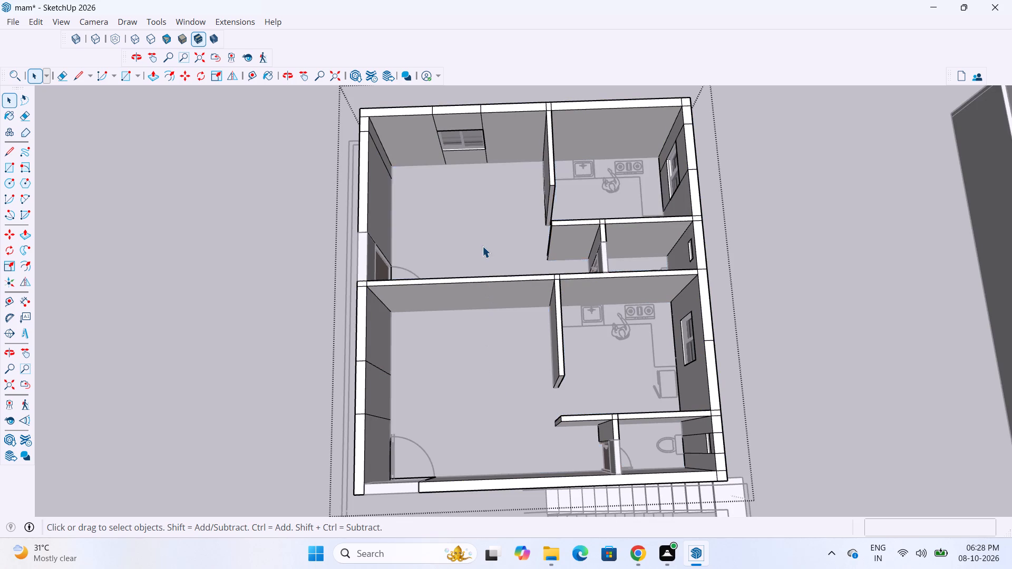
Examine the new house's floor areas and walls from above, alongside the tiled floor of the reference house.
scroll(480, 246, "down", 9)
left_click(667, 423)
scroll(571, 370, "up", 3)
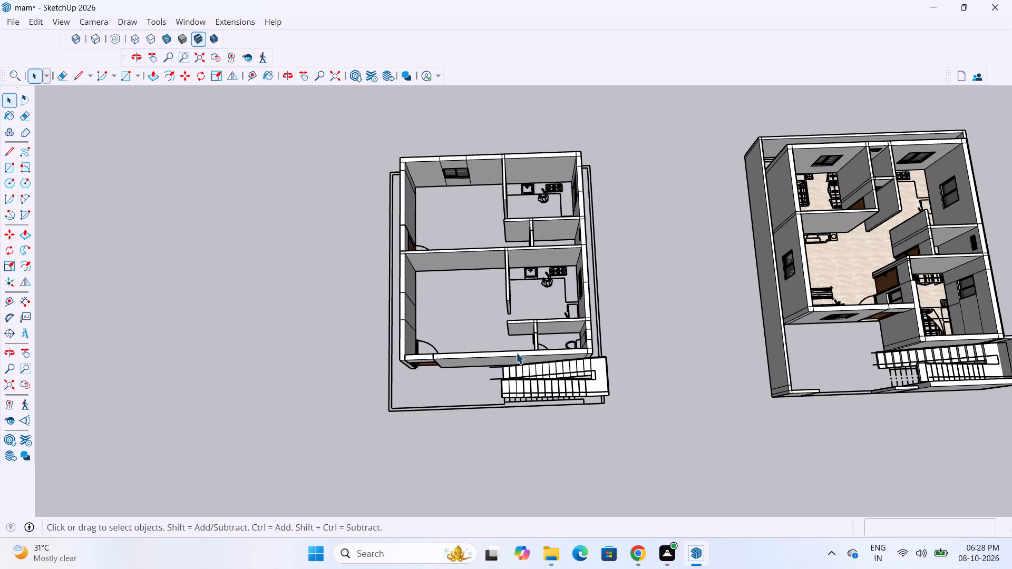
left_click(516, 352)
scroll(513, 356, "up", 3)
scroll(673, 432, "down", 4)
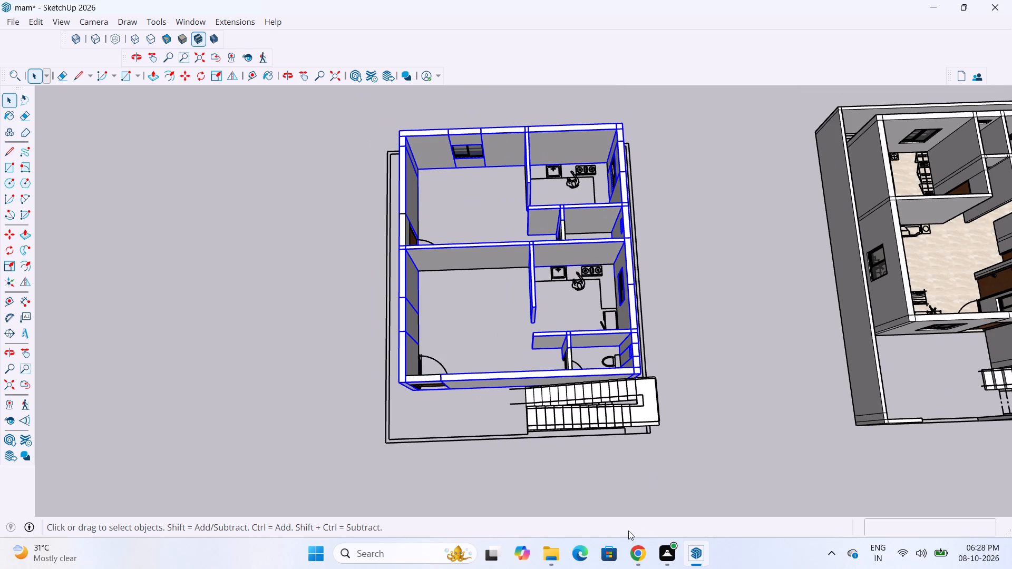
scroll(610, 530, "down", 5)
scroll(620, 350, "down", 4)
left_click(714, 403)
scroll(587, 242, "up", 7)
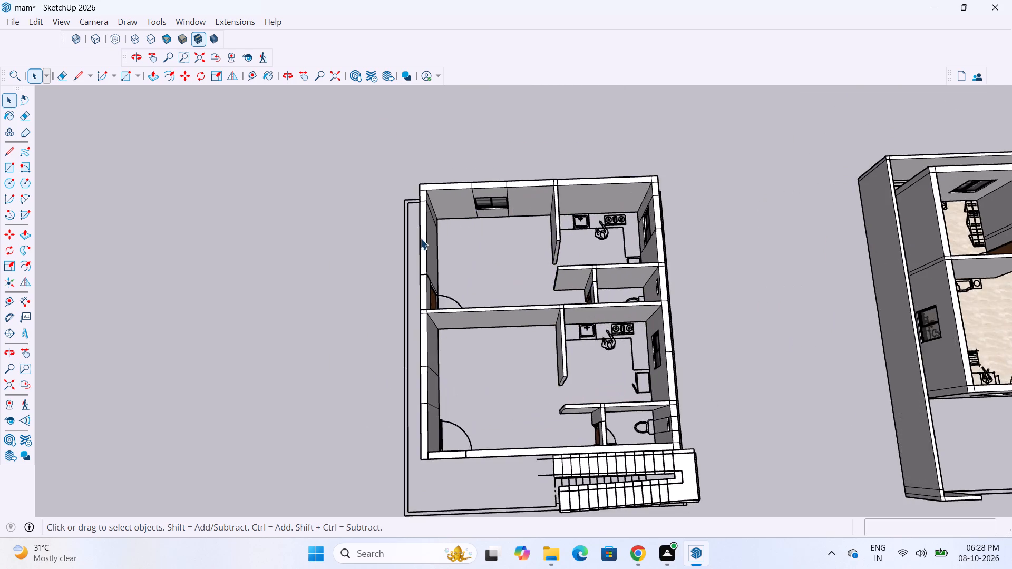
scroll(420, 238, "up", 2)
middle_click_drag(468, 256, 455, 190)
scroll(433, 198, "down", 8)
scroll(460, 337, "up", 3)
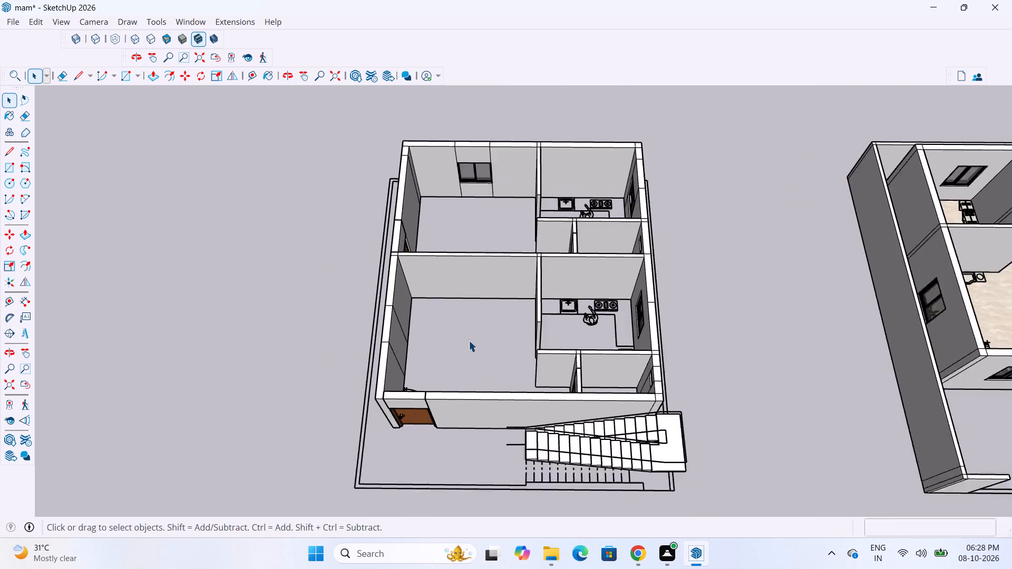
scroll(469, 340, "up", 1)
scroll(425, 307, "down", 4)
scroll(373, 328, "down", 4)
scroll(454, 371, "up", 5)
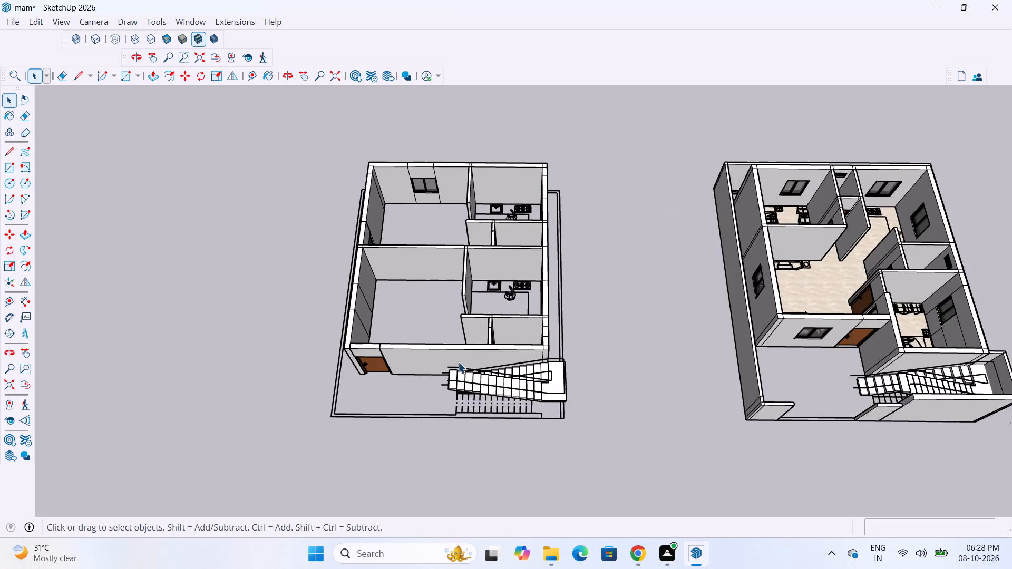
scroll(458, 362, "up", 2)
scroll(460, 362, "down", 9)
scroll(456, 241, "up", 7)
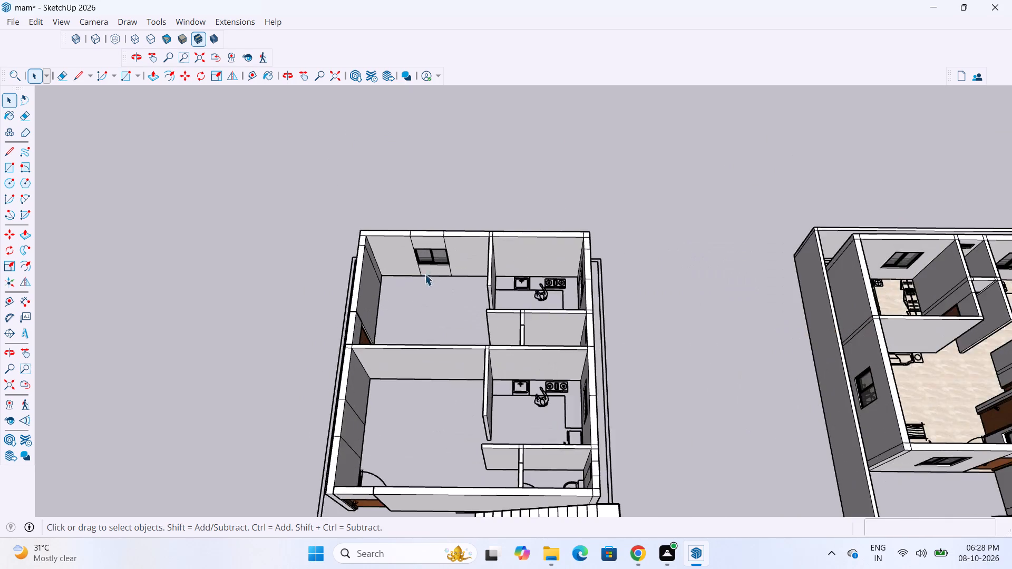
scroll(425, 274, "up", 3)
Draw a floor rectangle, about 25' 9" by 29' 4", inside the new house's wall group, from the back room's inner corner to the front toilet's corner.
left_click(397, 295)
left_click(395, 264)
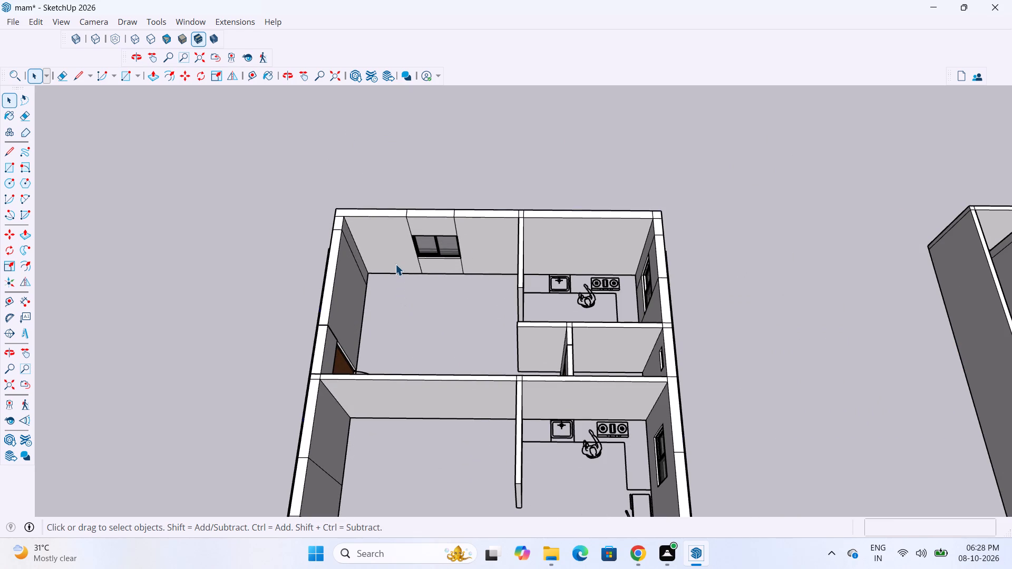
double_click(395, 264)
left_click(381, 266)
scroll(380, 283, "up", 2)
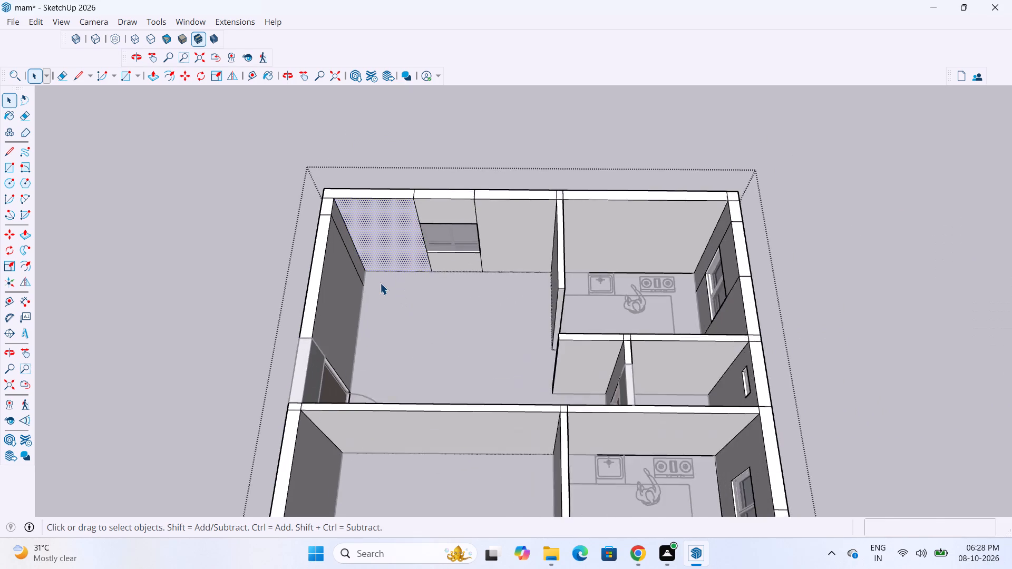
scroll(380, 283, "up", 4)
left_click(380, 285)
key("r")
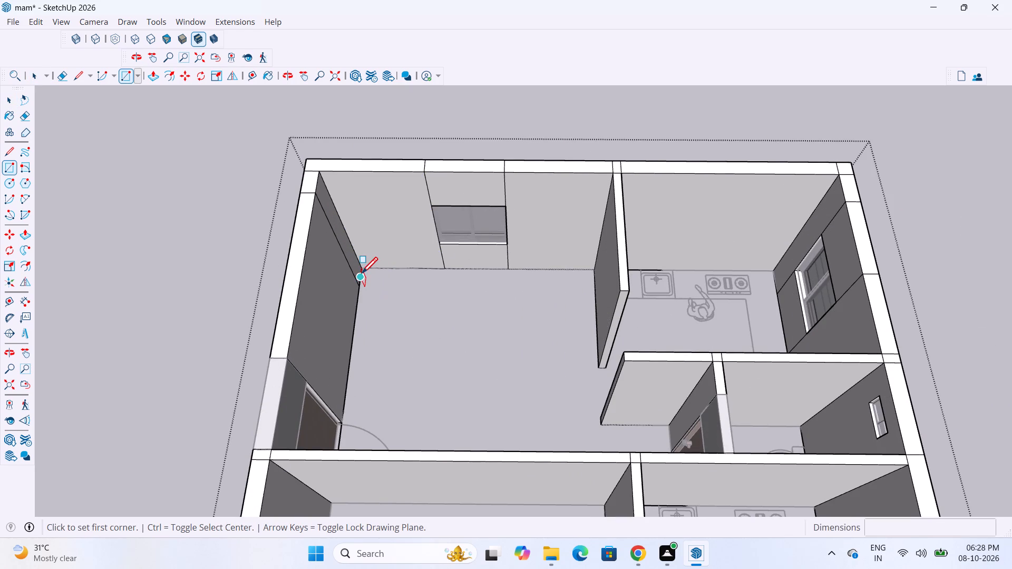
left_click(364, 272)
scroll(666, 311, "down", 11)
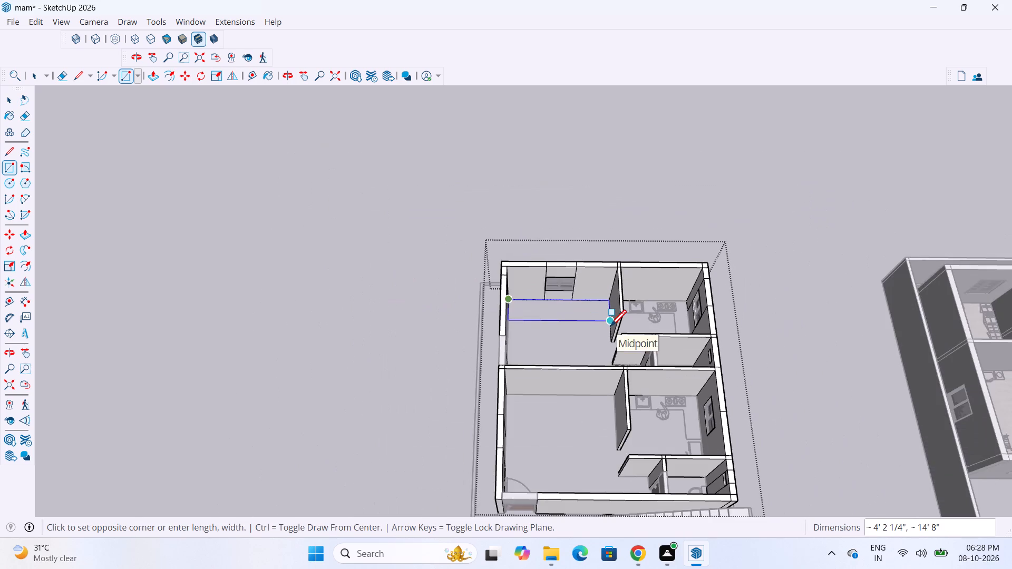
scroll(610, 328, "down", 5)
middle_click_drag(636, 396, 671, 442)
scroll(690, 409, "up", 10)
middle_click_drag(682, 419, 695, 425)
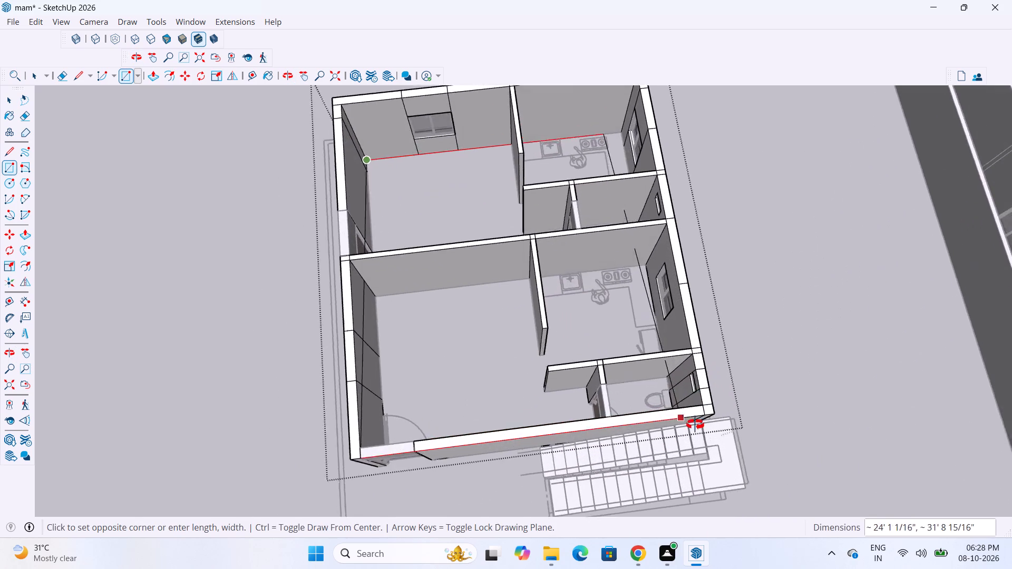
middle_click_drag(695, 425, 794, 447)
scroll(742, 381, "up", 9)
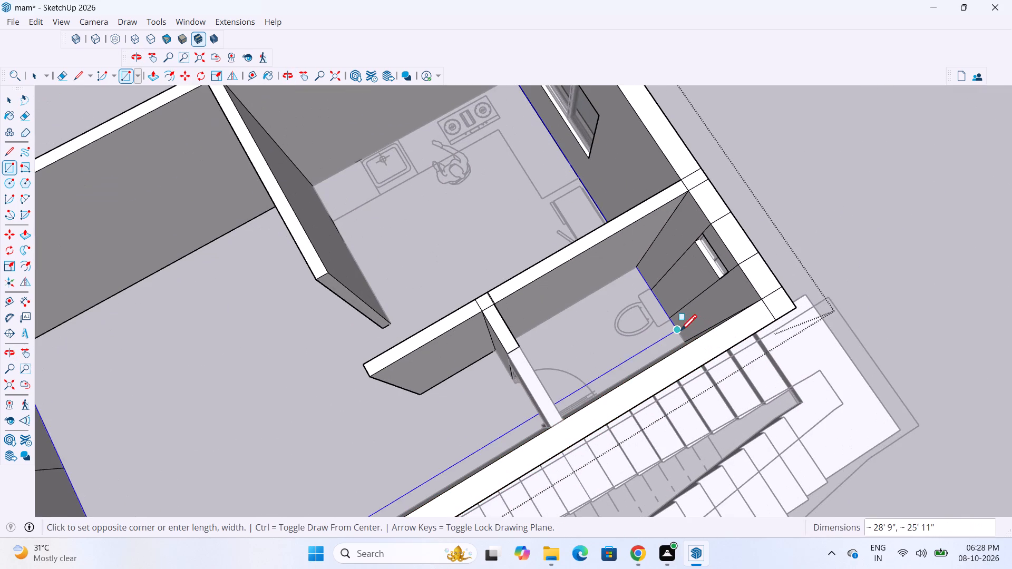
scroll(685, 339, "up", 11)
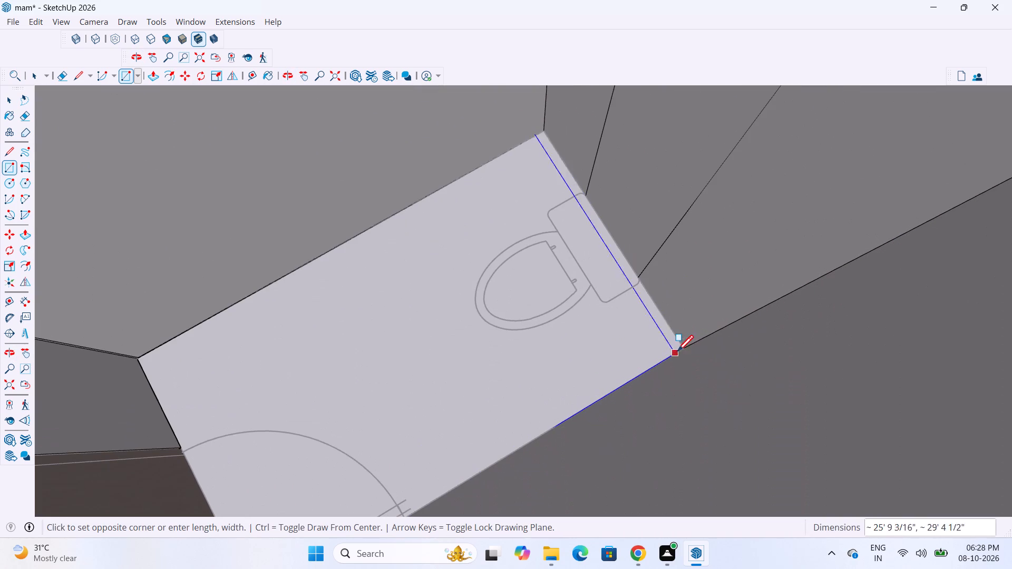
left_click(683, 350)
scroll(677, 350, "down", 5)
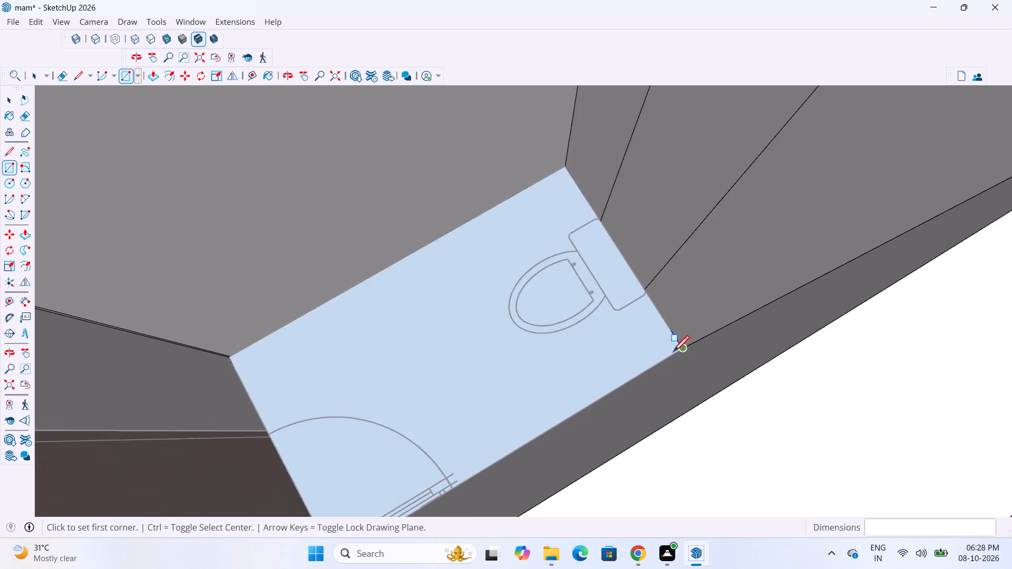
scroll(553, 350, "down", 4)
Make a group from the new front unit floor face and its edges, and leave the wall group.
key("space")
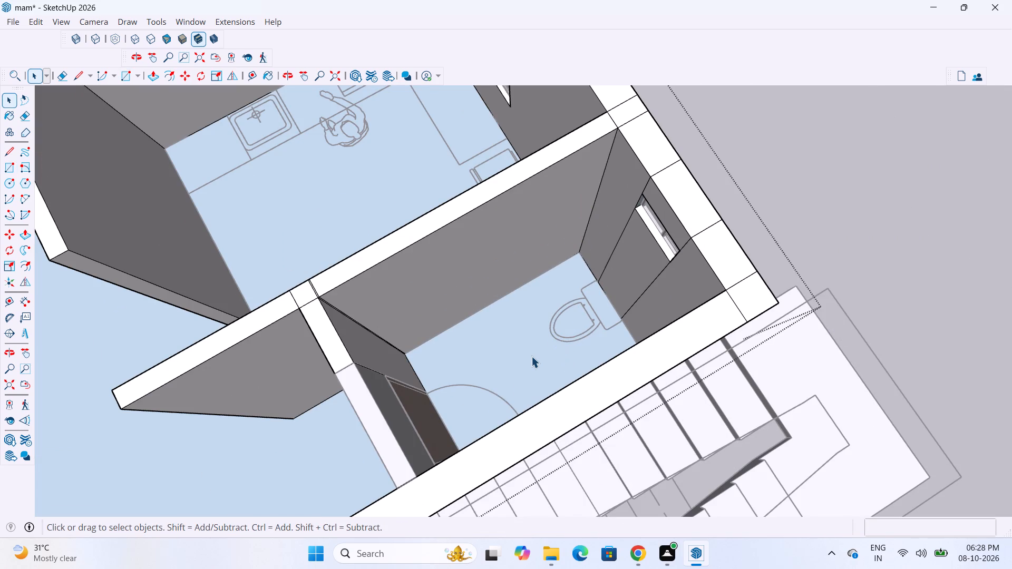
double_click(531, 356)
right_click(531, 356)
scroll(781, 310, "down", 1)
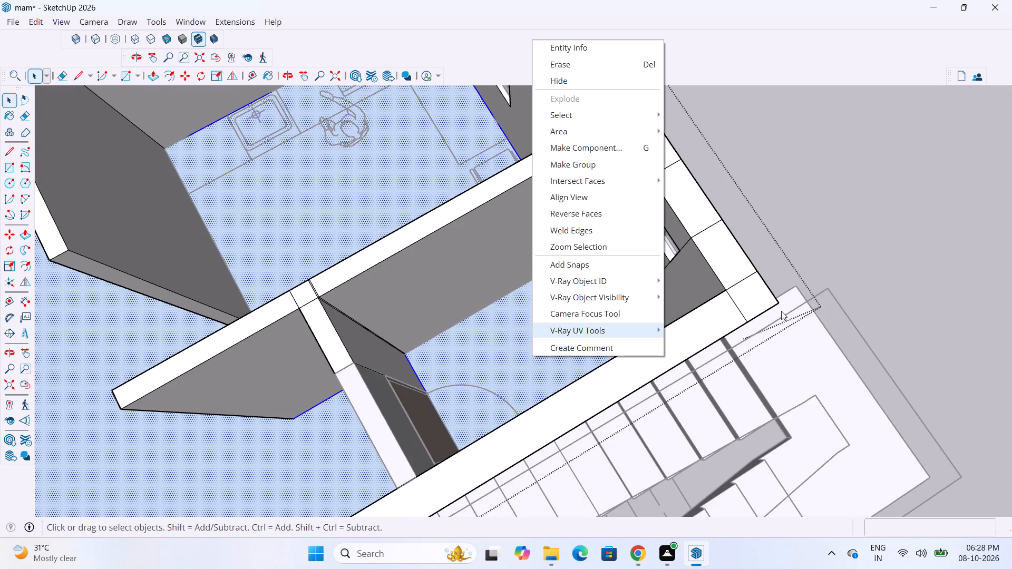
scroll(781, 311, "down", 6)
scroll(639, 246, "down", 4)
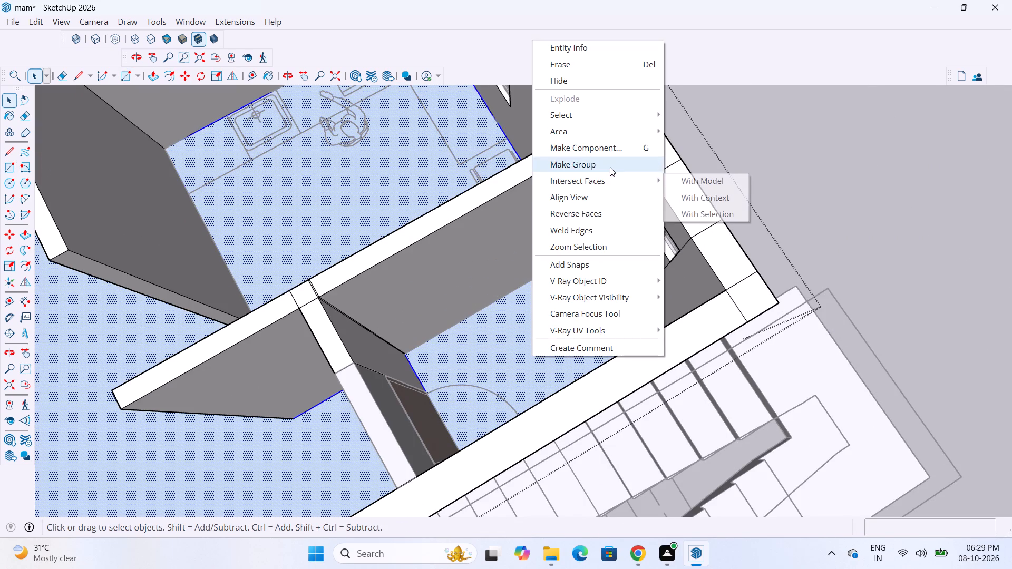
left_click(610, 167)
scroll(789, 173, "down", 4)
left_click(821, 185)
Check how the new floor is divided by selecting the front and back units' floors inside the wall group.
scroll(822, 224, "down", 4)
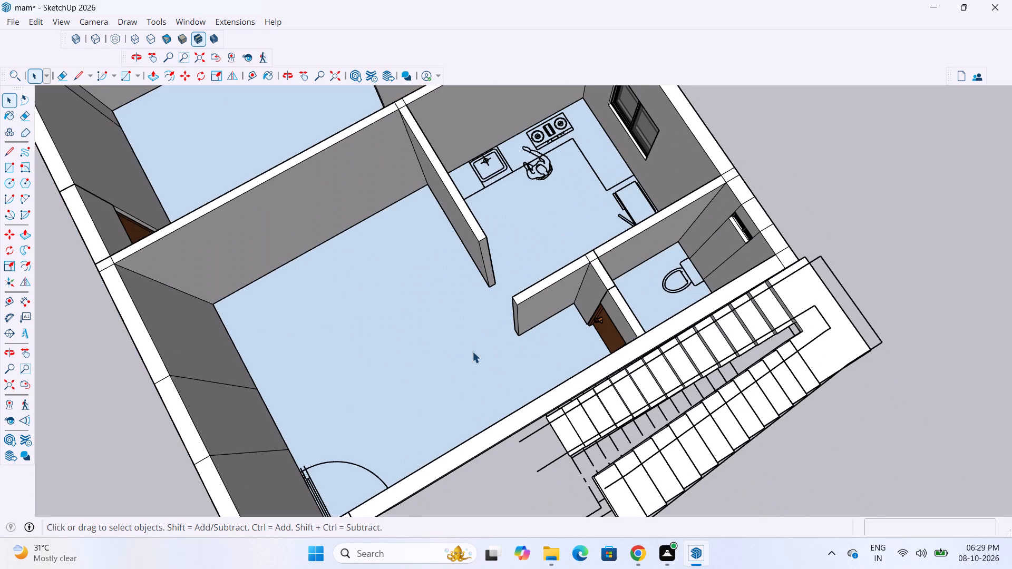
left_click(472, 351)
scroll(565, 364, "down", 8)
double_click(517, 368)
left_click(510, 365)
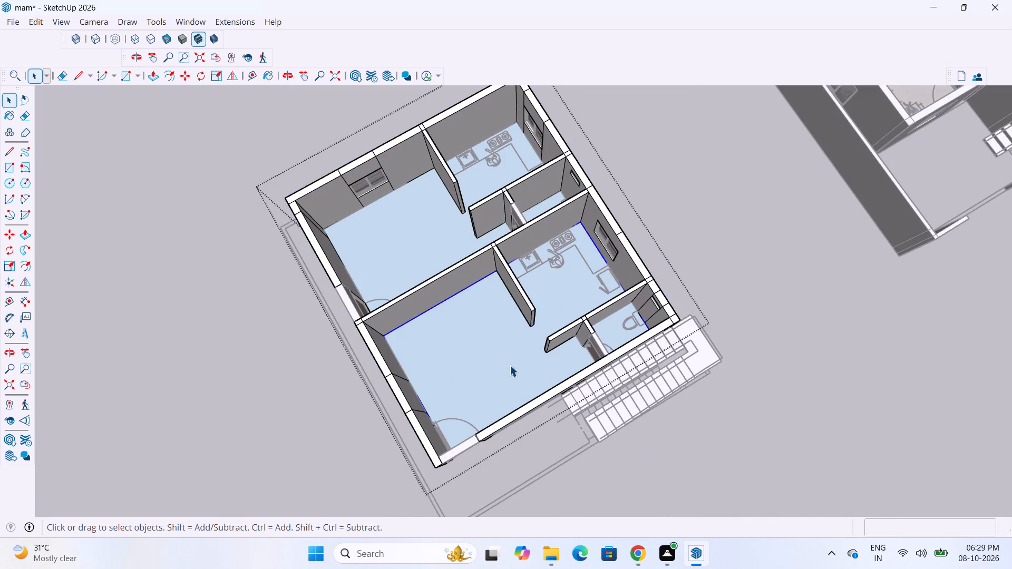
left_click(439, 241)
scroll(512, 292, "down", 5)
middle_click_drag(680, 361, 535, 324)
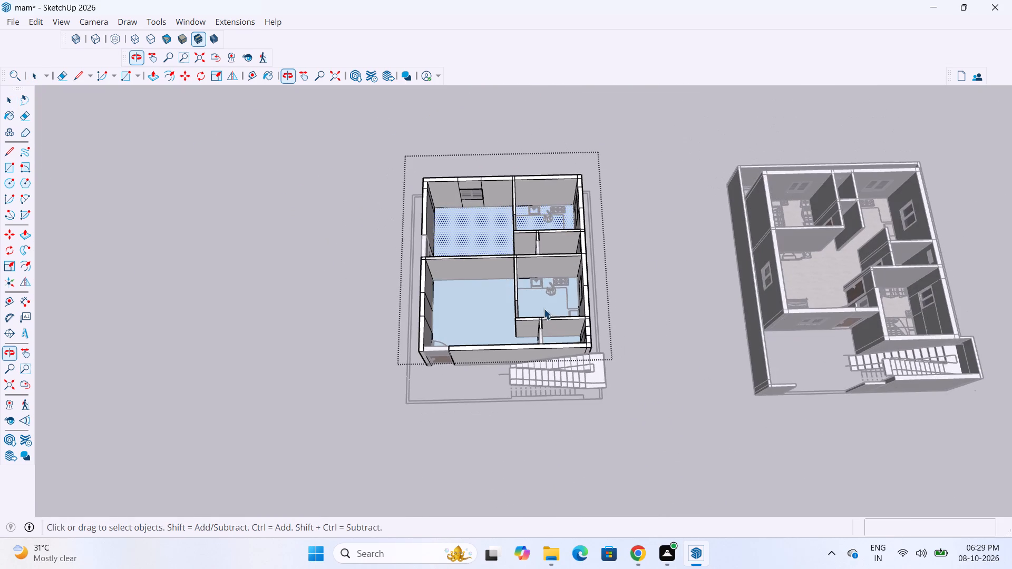
left_click(622, 276)
Examine the new house's floors, walls, entrance and staircase from several angles, alongside the reference house.
scroll(539, 278, "up", 7)
middle_click_drag(601, 384, 528, 173)
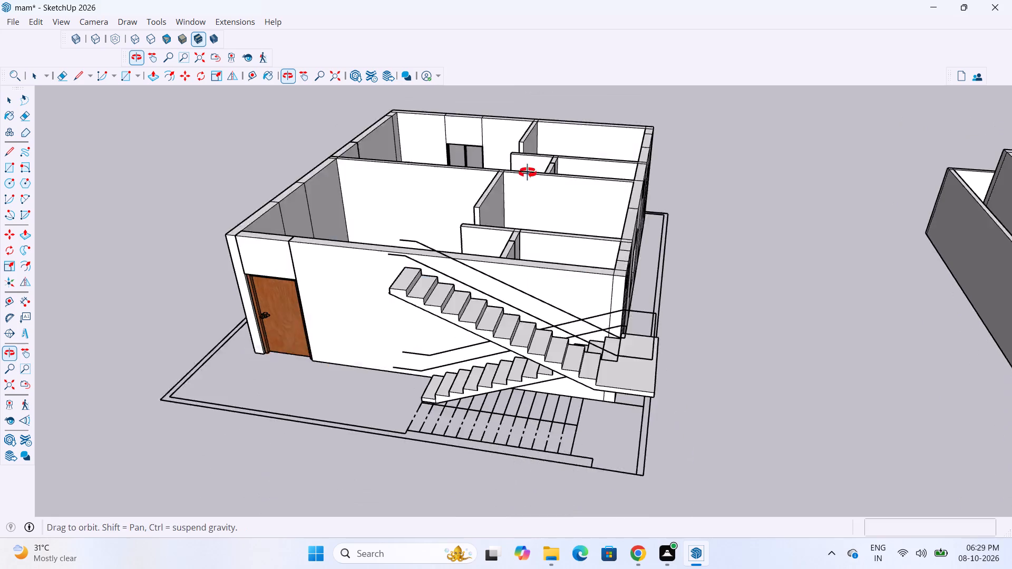
middle_click_drag(528, 173, 528, 172)
middle_click_drag(628, 421, 713, 568)
scroll(567, 410, "down", 15)
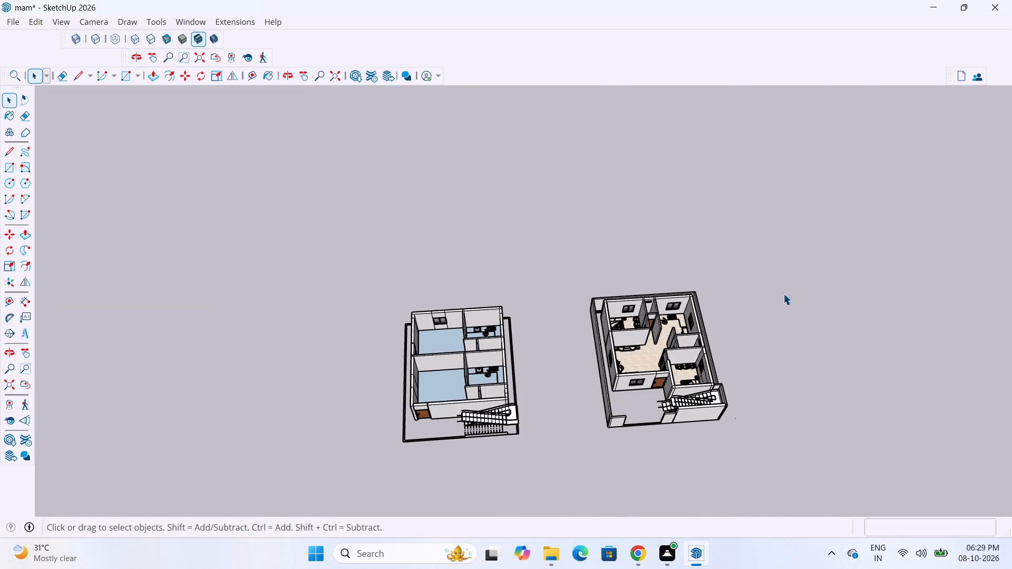
scroll(727, 378, "up", 14)
scroll(854, 355, "down", 9)
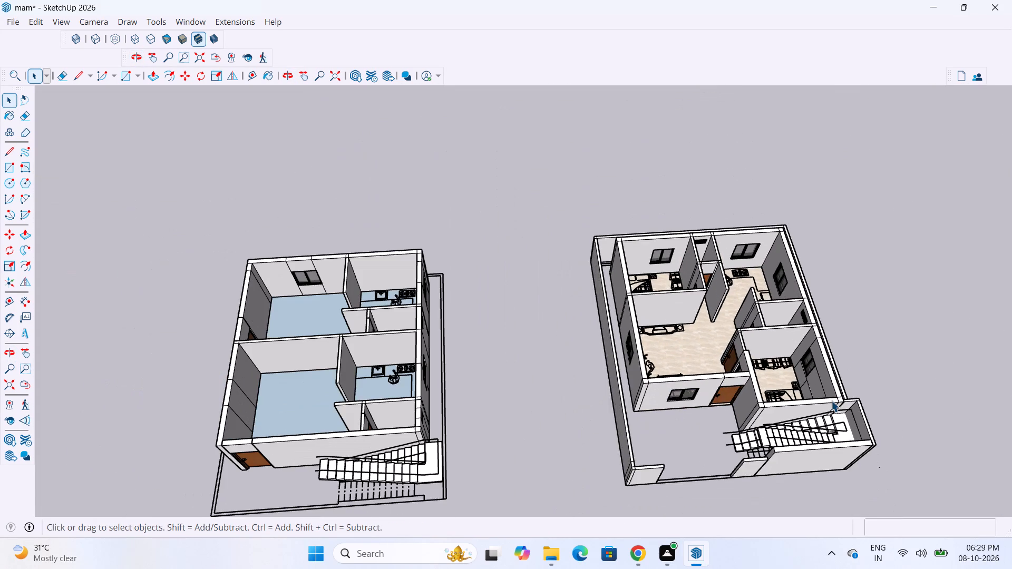
scroll(551, 388, "down", 5)
middle_click_drag(367, 371, 491, 319)
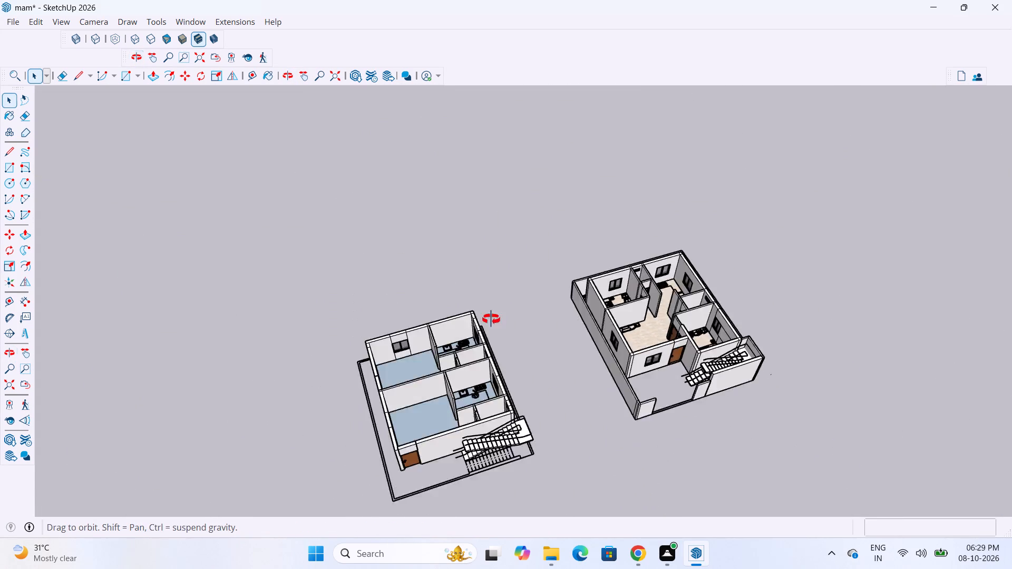
middle_click_drag(491, 319, 452, 339)
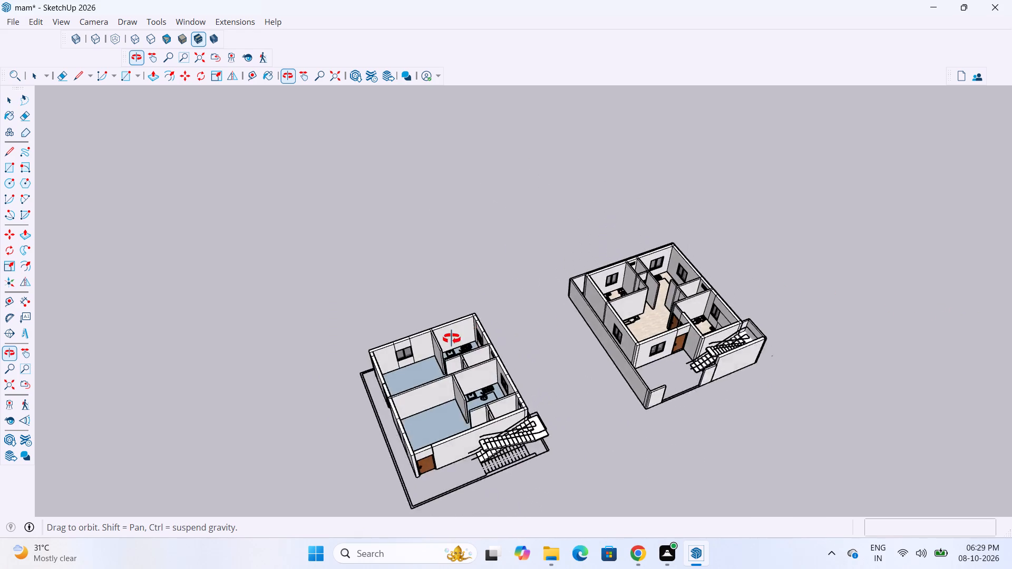
middle_click_drag(452, 339, 437, 341)
scroll(364, 477, "up", 8)
scroll(407, 450, "down", 10)
scroll(425, 473, "up", 8)
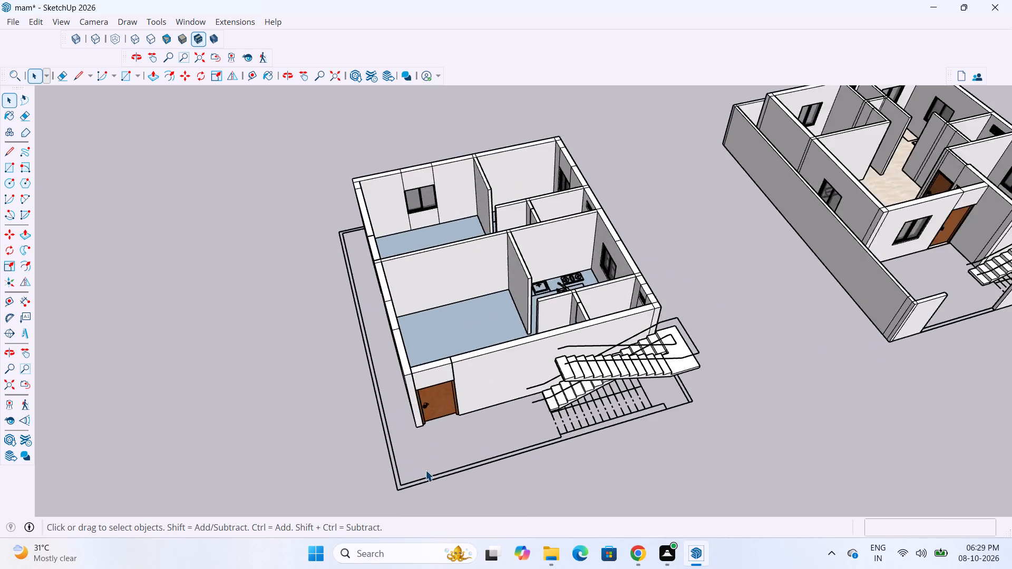
scroll(425, 470, "up", 6)
scroll(426, 459, "down", 9)
middle_click_drag(475, 439, 421, 438)
scroll(354, 423, "up", 4)
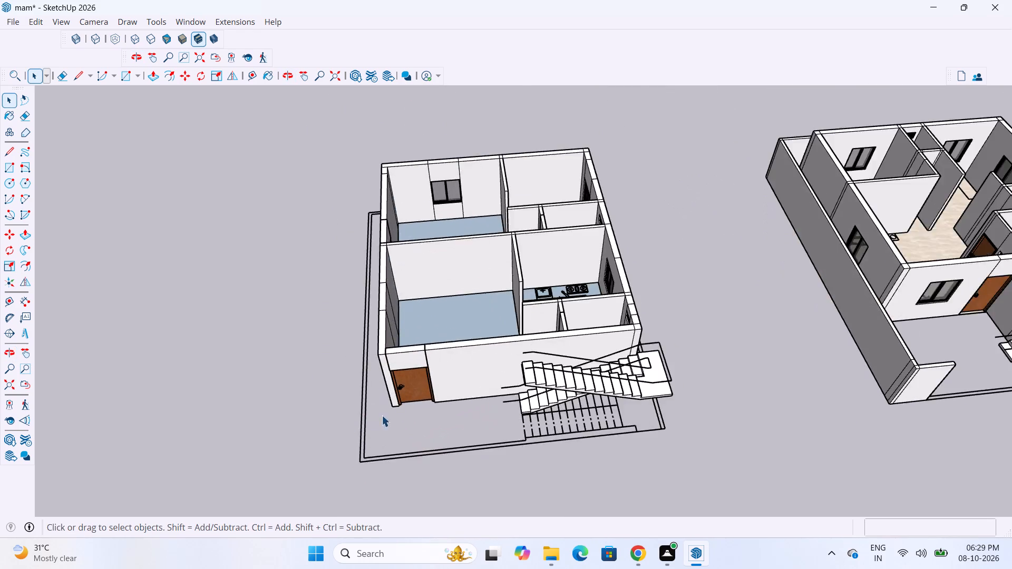
scroll(382, 415, "up", 7)
scroll(435, 397, "down", 1)
middle_click_drag(451, 404, 458, 466)
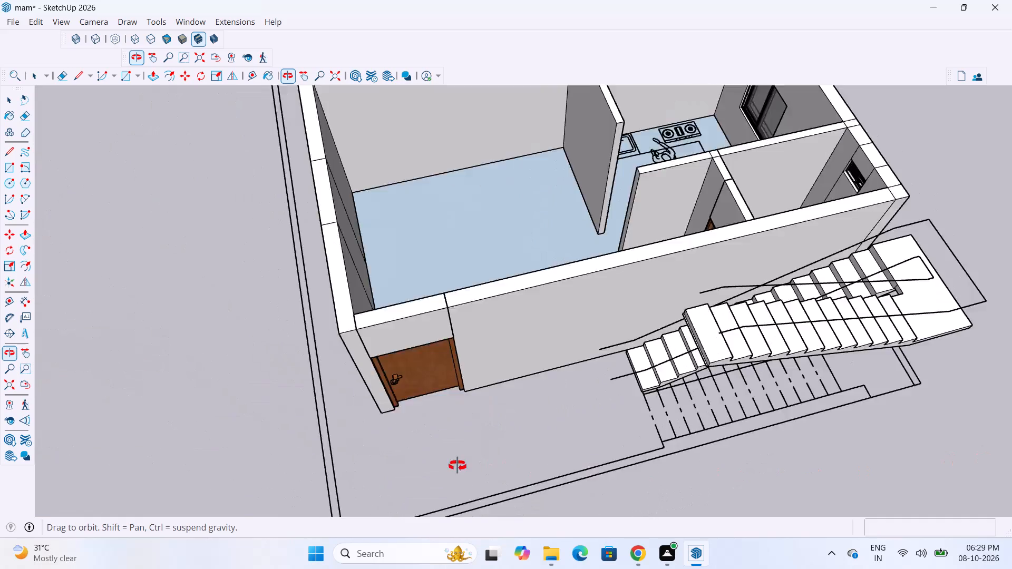
middle_click_drag(458, 466, 442, 468)
scroll(442, 468, "down", 10)
scroll(544, 465, "up", 9)
scroll(582, 411, "down", 4)
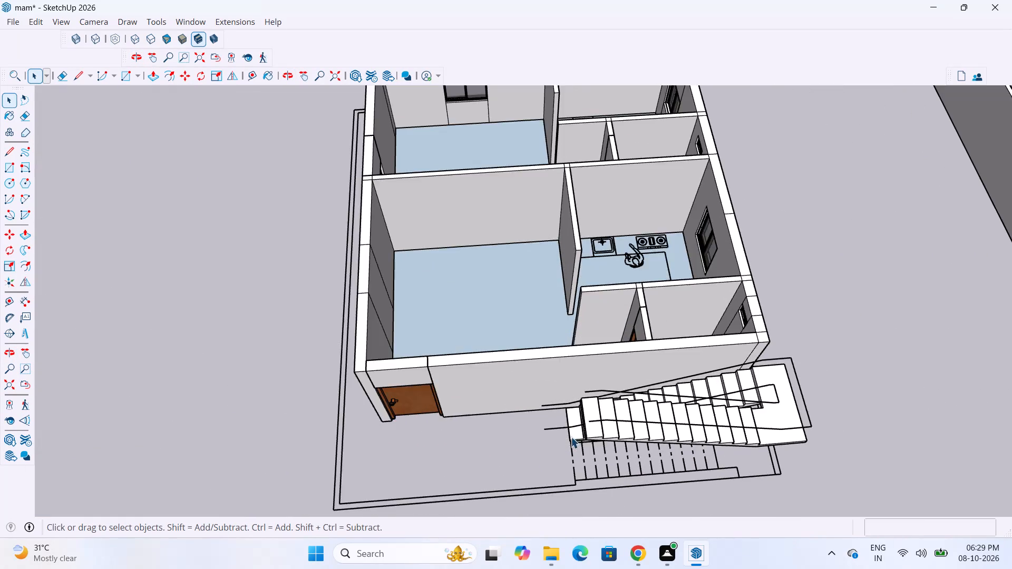
scroll(571, 437, "down", 6)
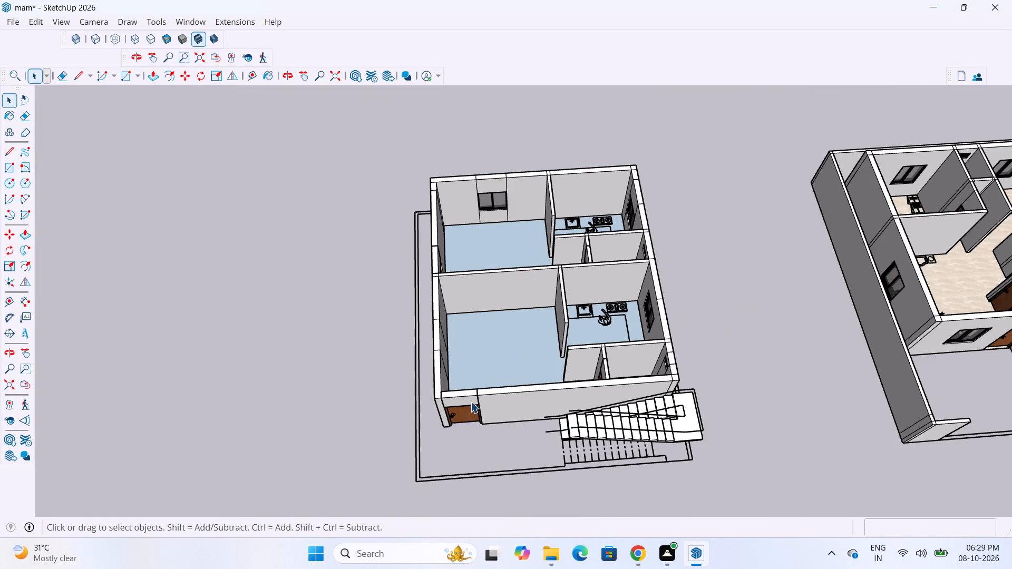
scroll(474, 399, "down", 5)
scroll(499, 383, "up", 7)
scroll(403, 371, "down", 9)
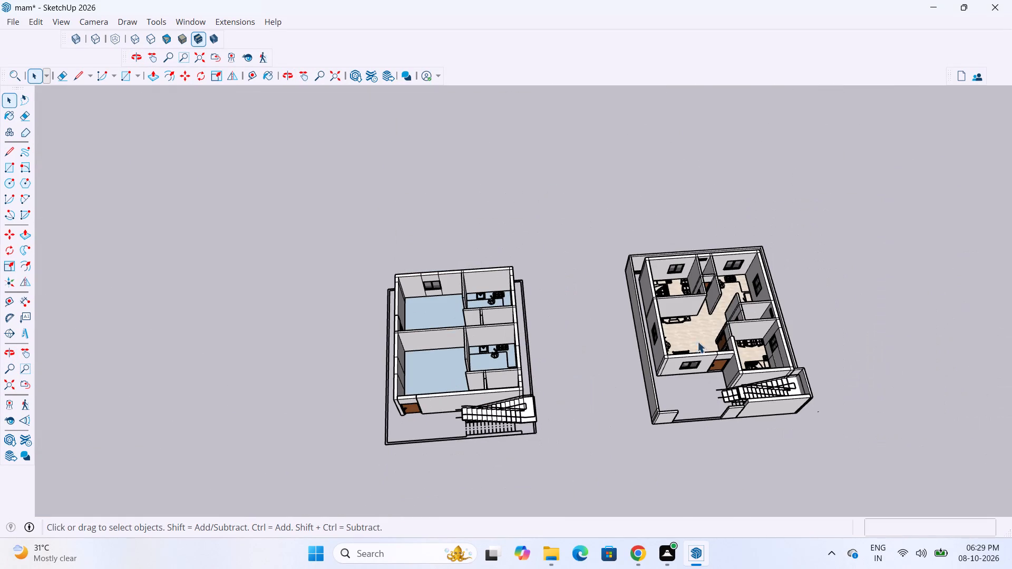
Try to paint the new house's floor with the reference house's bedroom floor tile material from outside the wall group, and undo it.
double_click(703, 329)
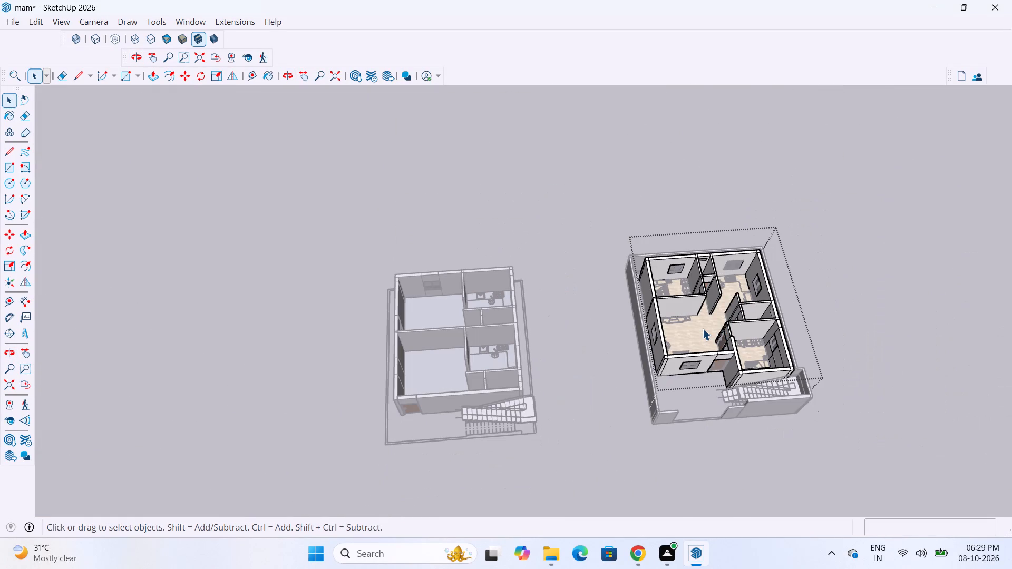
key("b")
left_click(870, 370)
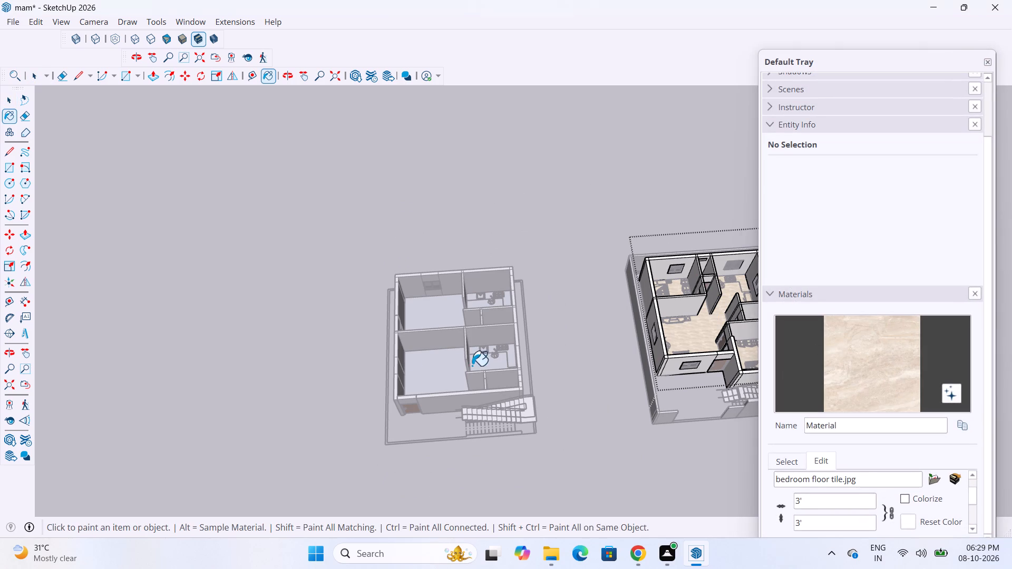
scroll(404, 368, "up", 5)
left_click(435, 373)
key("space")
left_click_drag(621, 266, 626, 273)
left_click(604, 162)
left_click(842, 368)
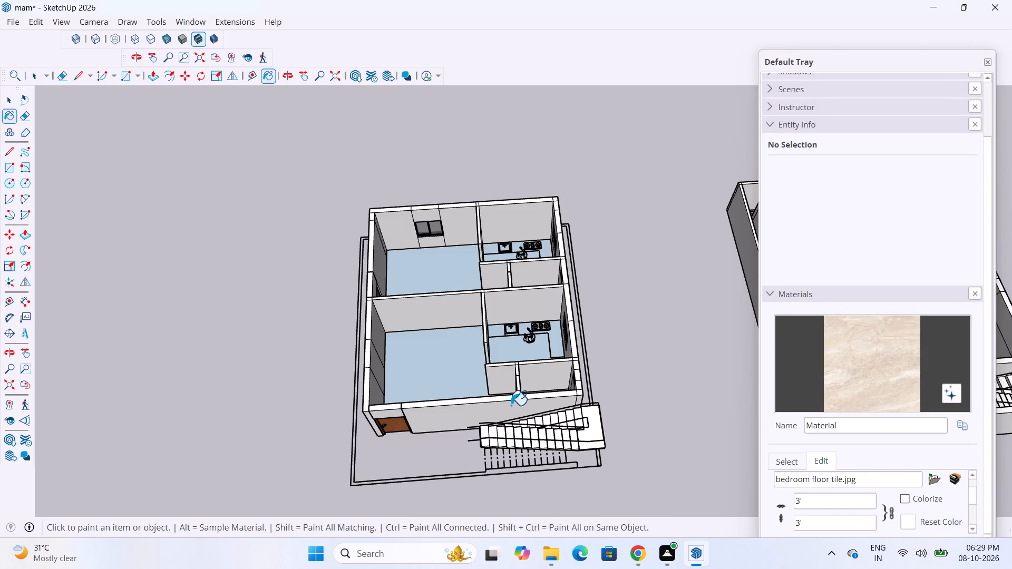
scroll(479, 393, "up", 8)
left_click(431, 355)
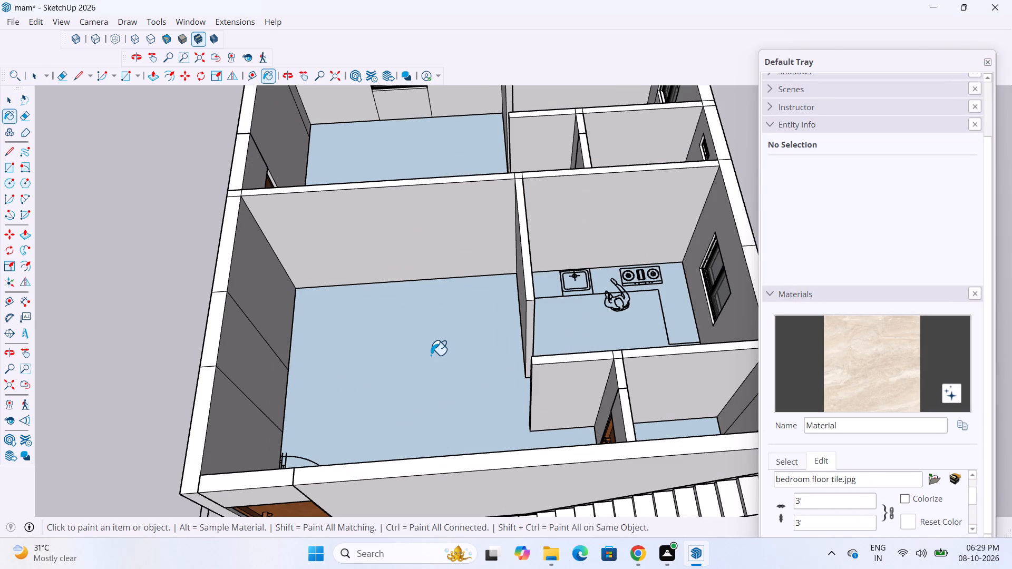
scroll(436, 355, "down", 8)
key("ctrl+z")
Paint the front and back units' floors inside the new house's wall group with the bedroom floor tile material.
key("space")
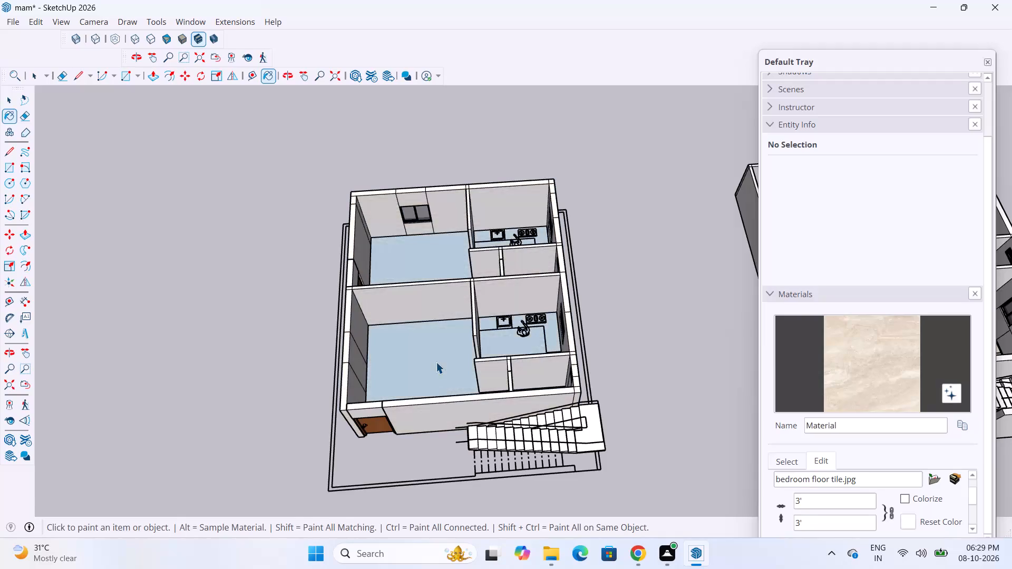
double_click(436, 362)
left_click(436, 362)
left_click(877, 366)
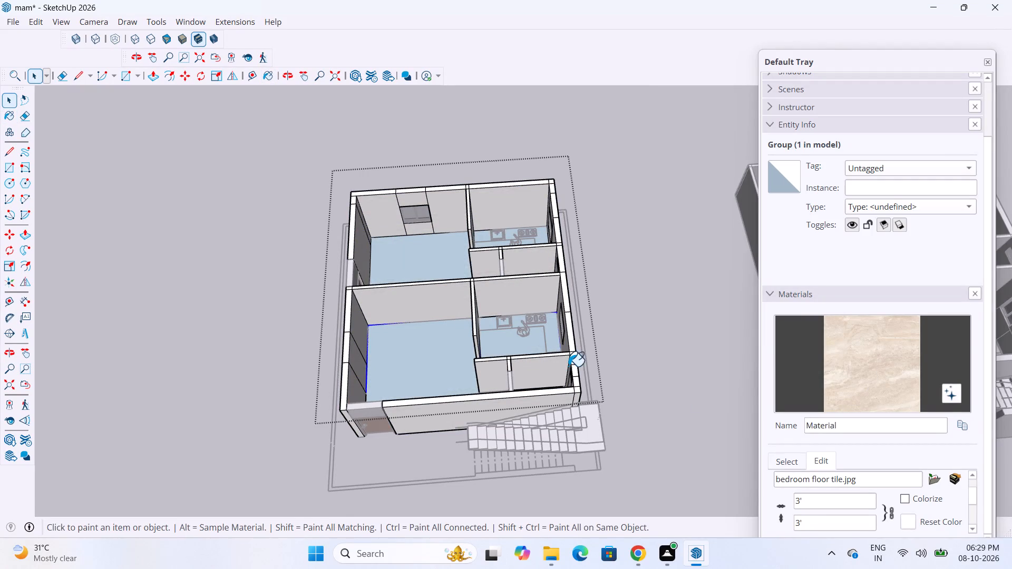
left_click(401, 347)
left_click(421, 267)
key("space")
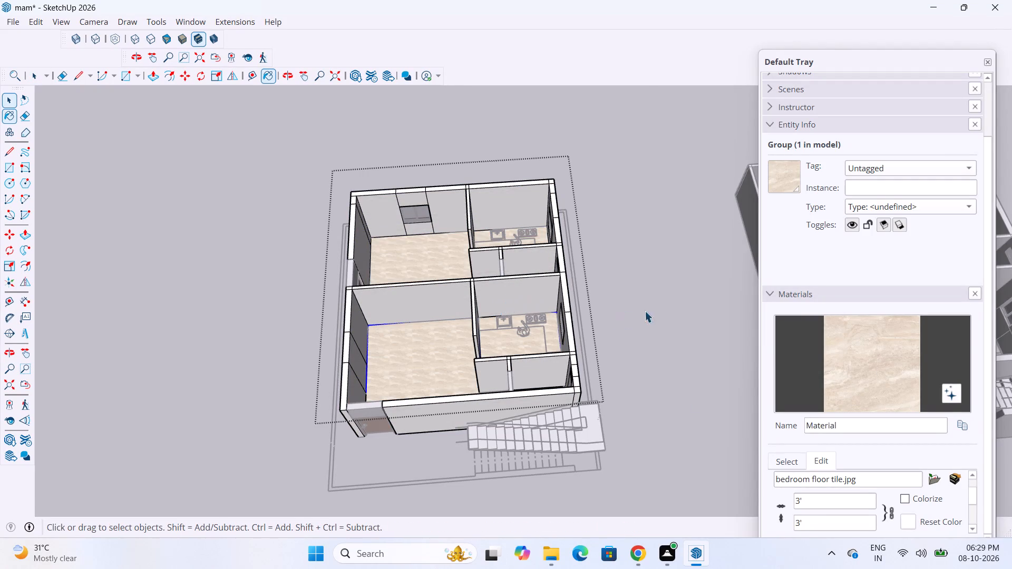
left_click(652, 295)
Close the material settings and examine the new house's tiled floors and staircase beside the reference house.
scroll(587, 317, "down", 5)
scroll(530, 346, "down", 3)
left_click(593, 465)
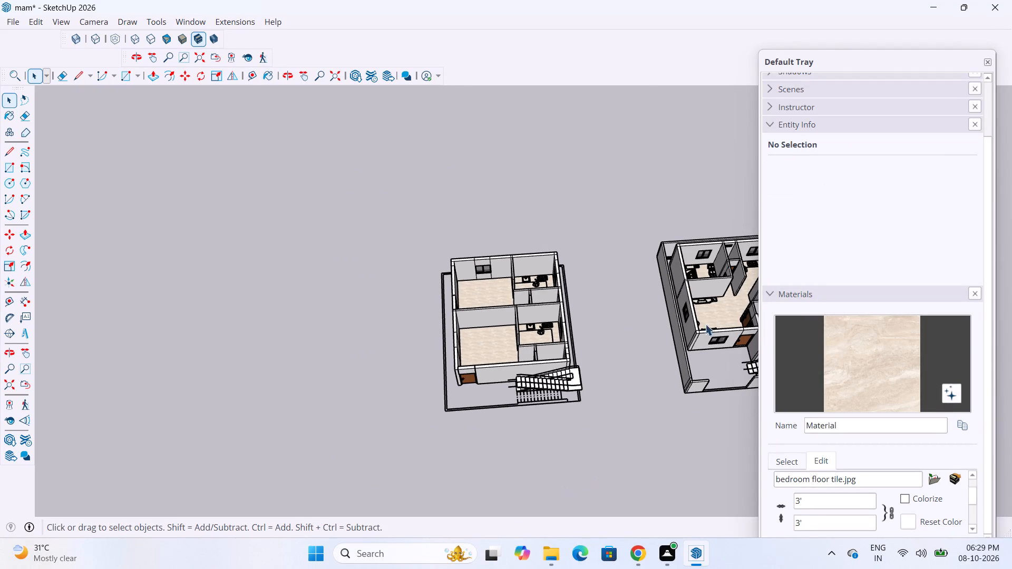
left_click(985, 62)
scroll(619, 273, "down", 5)
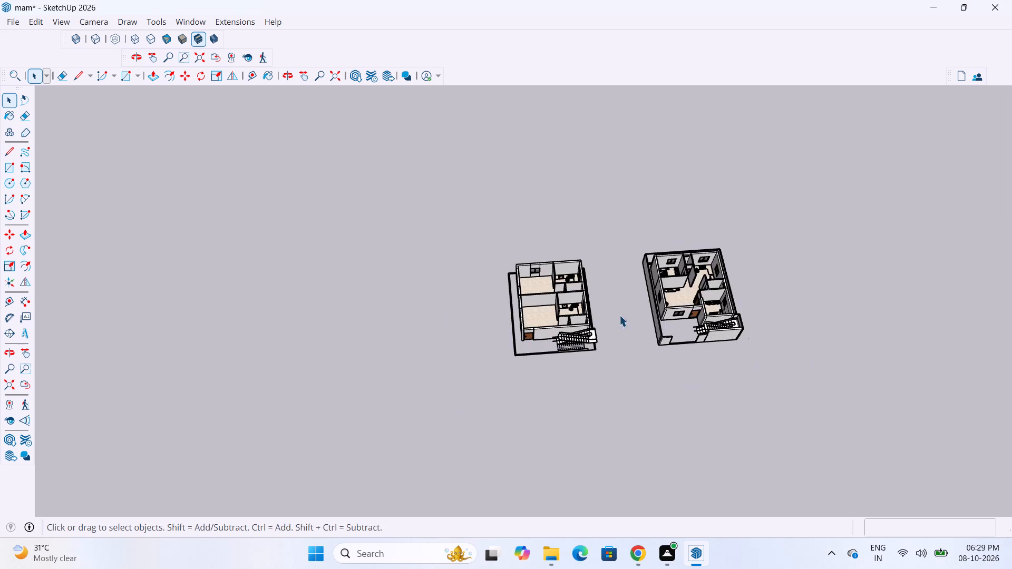
middle_click_drag(669, 358, 607, 318)
scroll(610, 351, "up", 16)
scroll(520, 303, "down", 3)
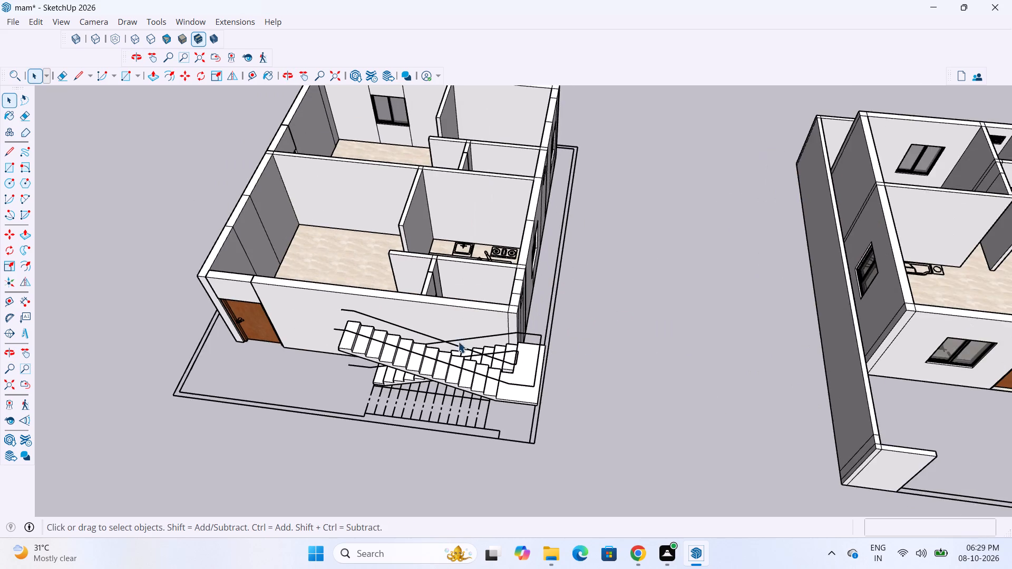
Examine the new house's entrance, floors, staircase and side walls from several angles, alongside the reference house.
scroll(458, 341, "down", 6)
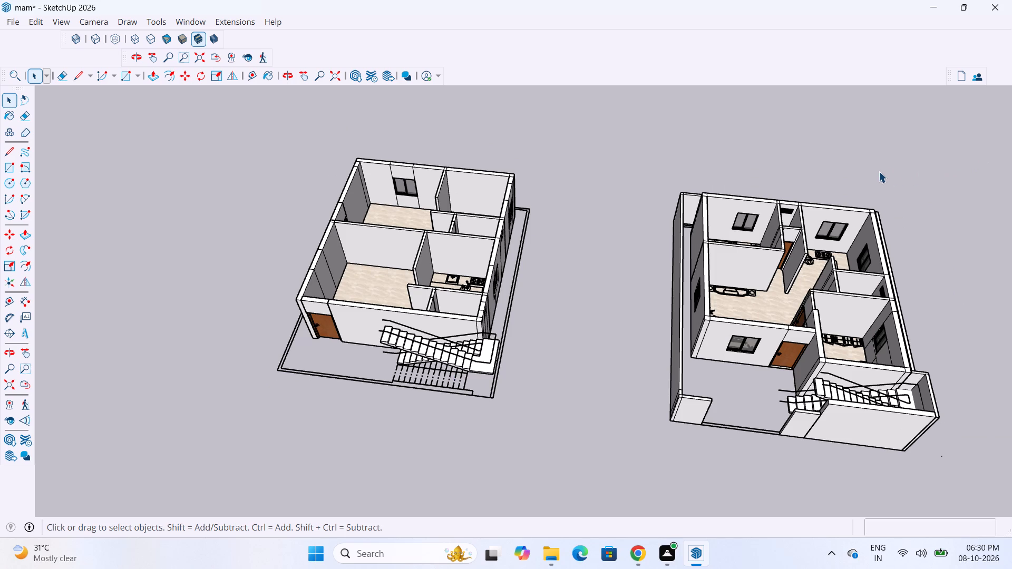
scroll(264, 358, "up", 3)
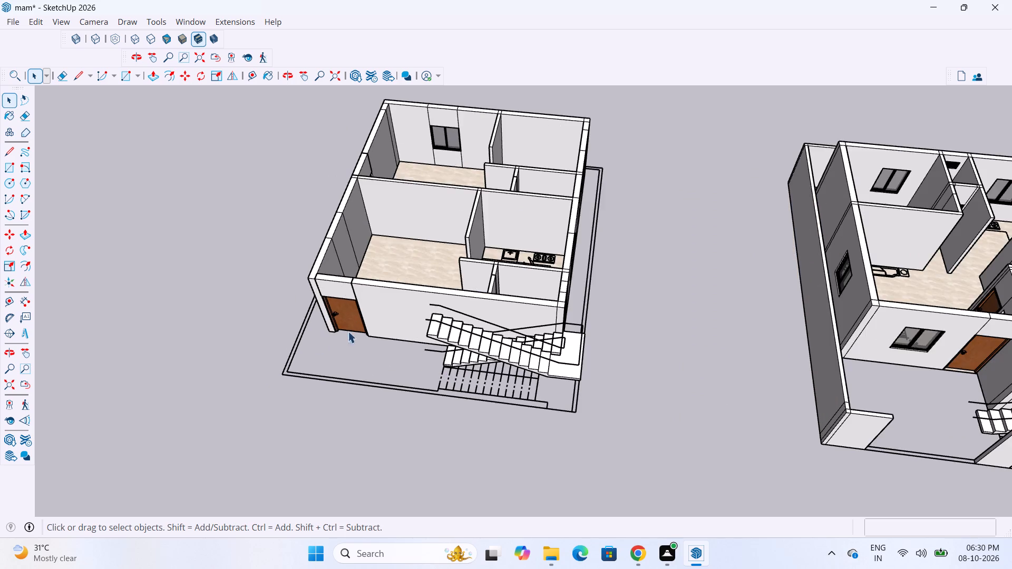
middle_click_drag(358, 328, 557, 308)
scroll(270, 338, "up", 7)
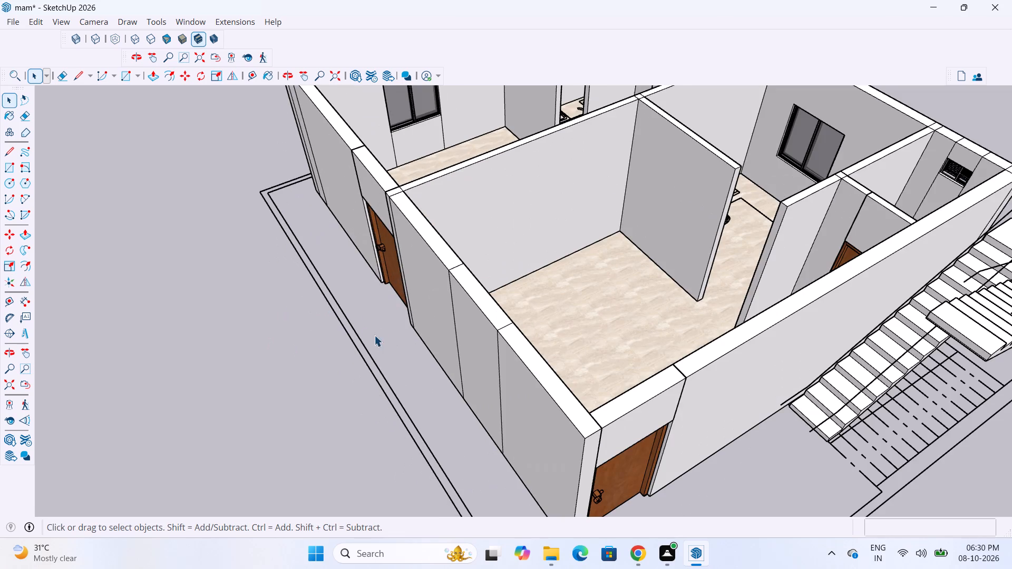
middle_click_drag(374, 335, 239, 344)
scroll(431, 245, "down", 11)
middle_click_drag(746, 257, 707, 364)
scroll(700, 370, "up", 7)
scroll(637, 358, "down", 2)
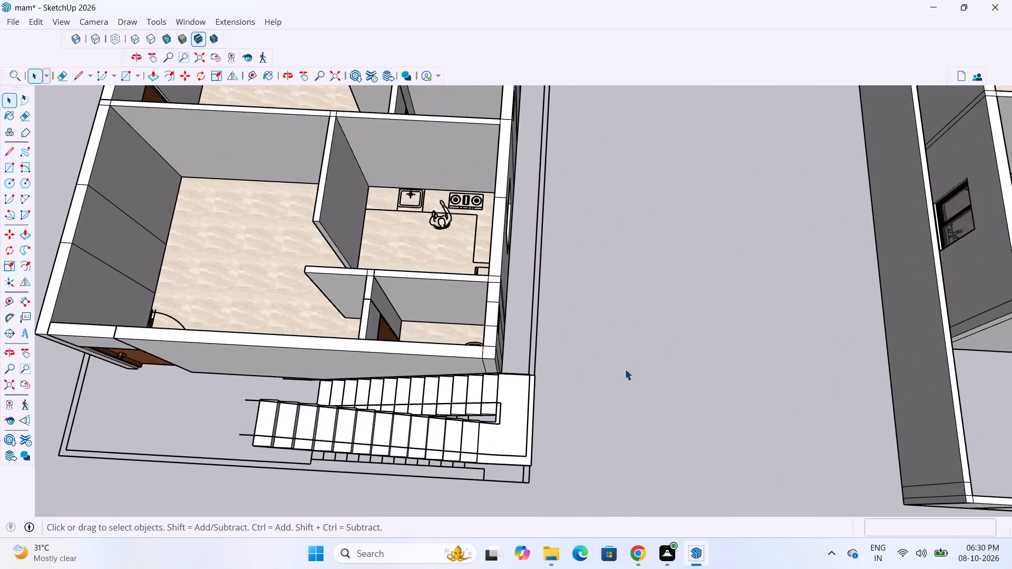
scroll(625, 369, "down", 2)
scroll(476, 394, "up", 4)
scroll(563, 333, "down", 5)
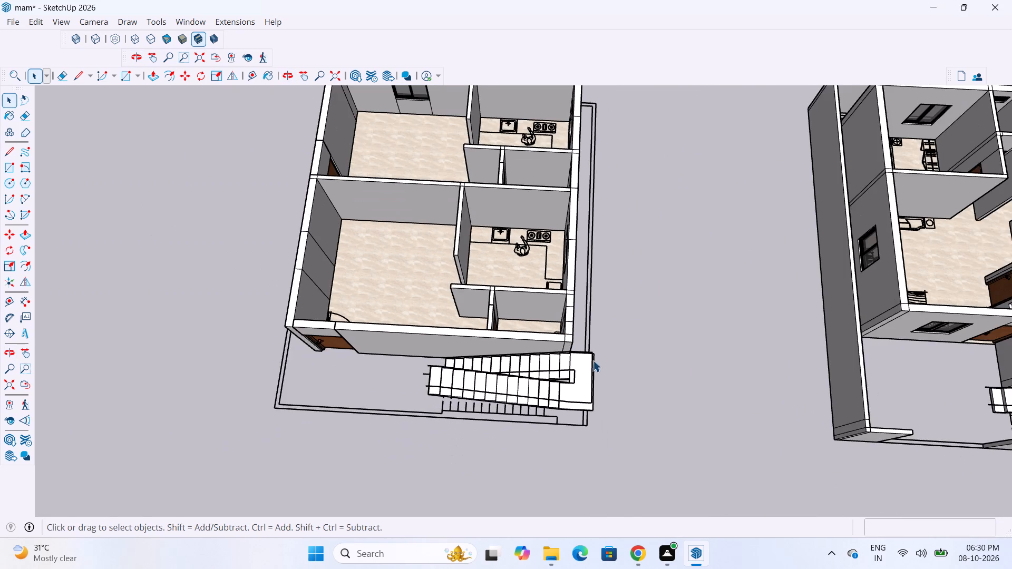
middle_click_drag(593, 345, 482, 207)
scroll(551, 304, "up", 3)
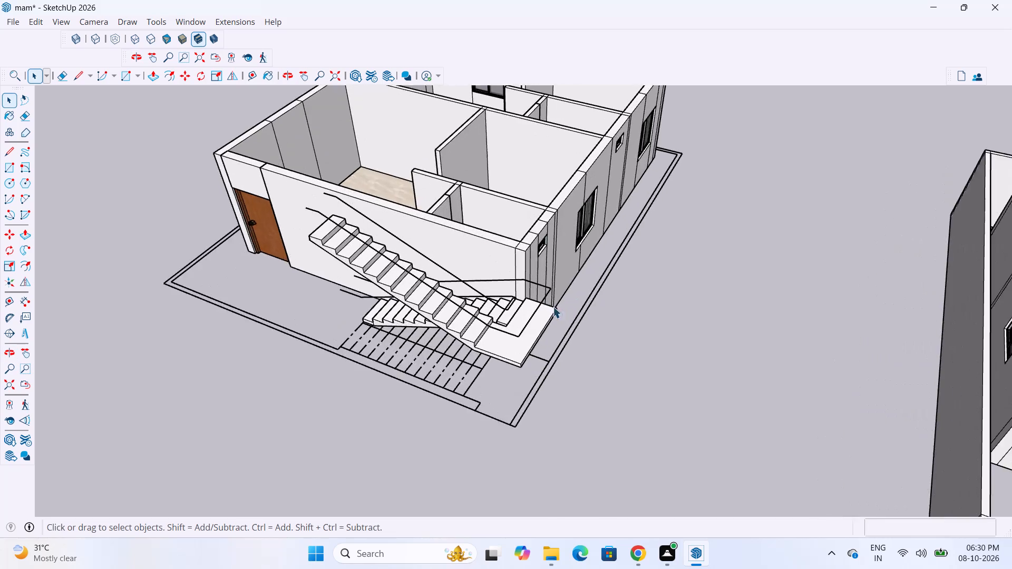
scroll(485, 299, "down", 15)
scroll(667, 366, "up", 8)
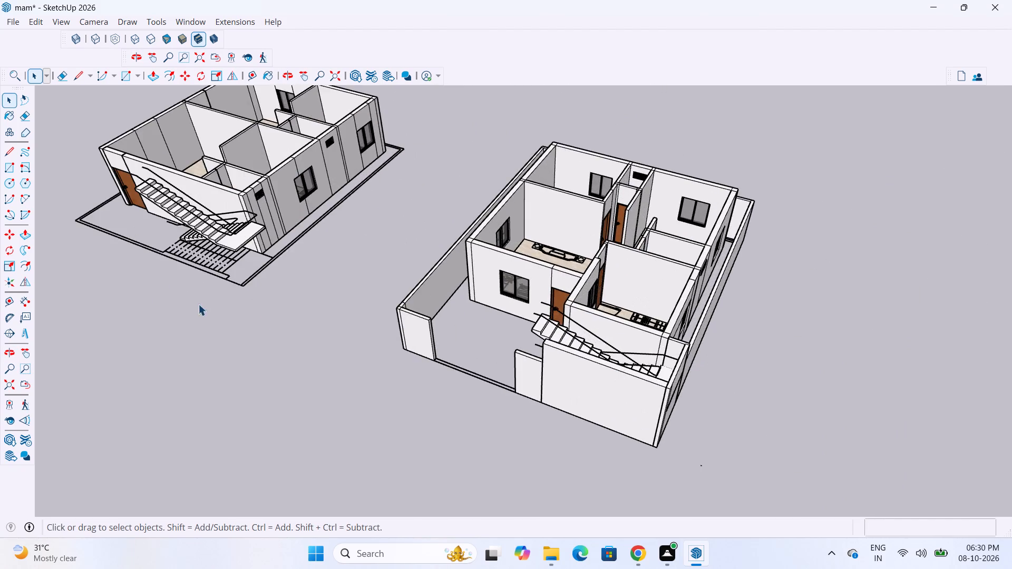
scroll(139, 283, "up", 3)
middle_click_drag(258, 242, 399, 307)
scroll(250, 409, "up", 5)
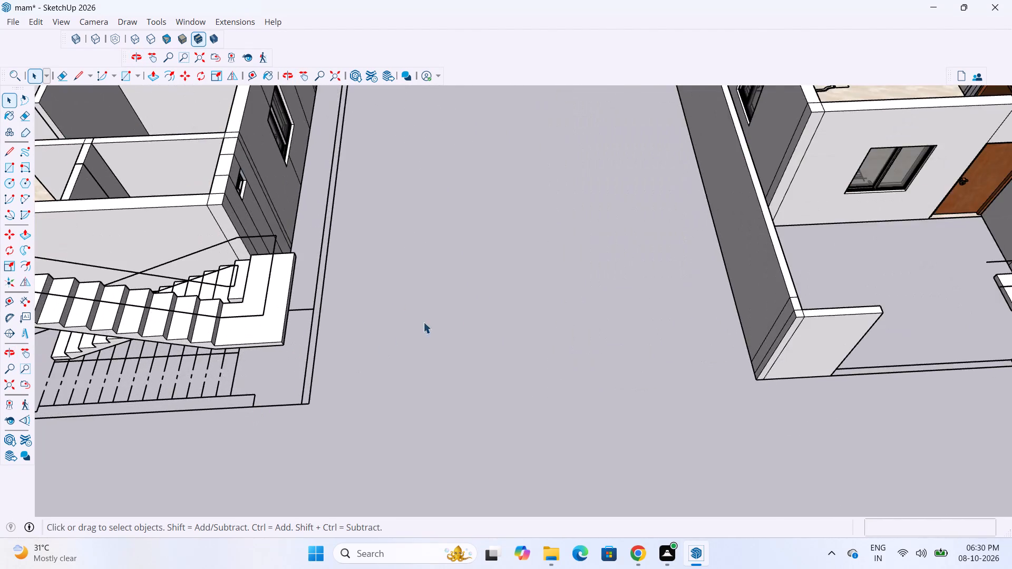
scroll(456, 310, "down", 4)
scroll(406, 302, "down", 11)
middle_click_drag(309, 309, 398, 287)
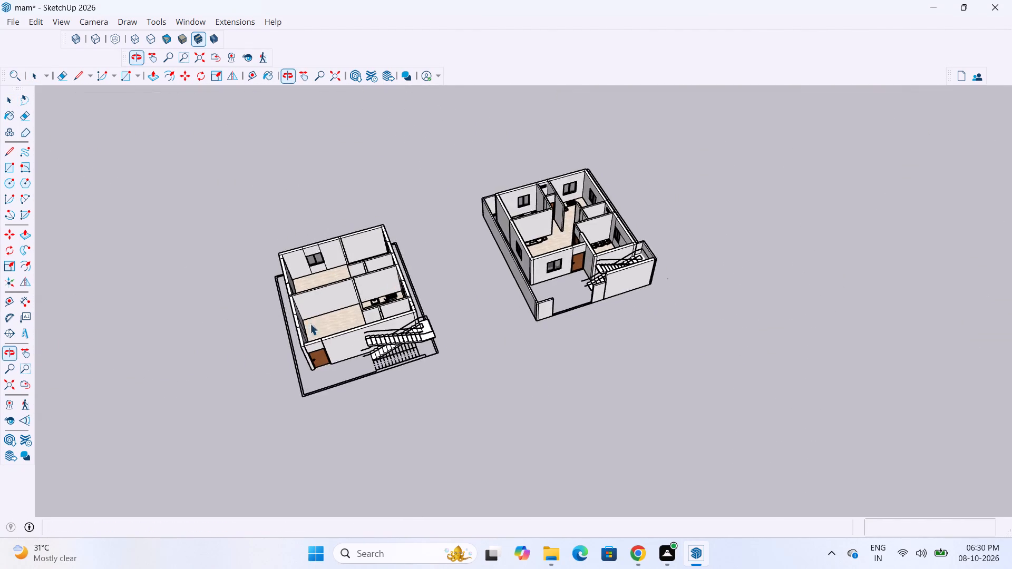
Examine the open strip between the new house's door-side wall and the plot boundary, up to the back corner.
scroll(206, 358, "up", 20)
scroll(420, 201, "down", 5)
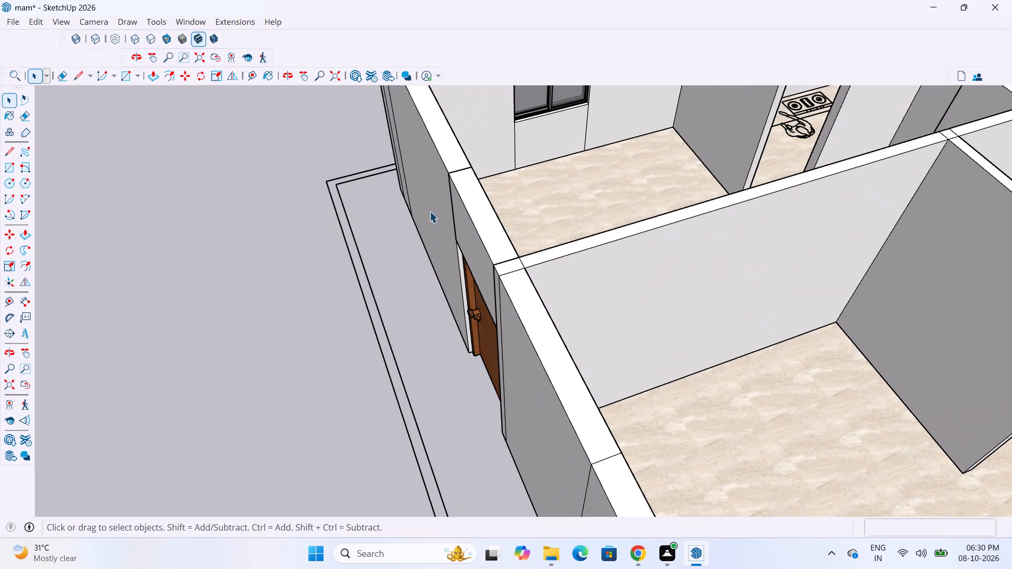
scroll(424, 211, "down", 5)
middle_click_drag(417, 243, 356, 266)
scroll(371, 195, "up", 7)
middle_click_drag(495, 161, 596, 197)
scroll(732, 206, "down", 10)
scroll(546, 181, "up", 5)
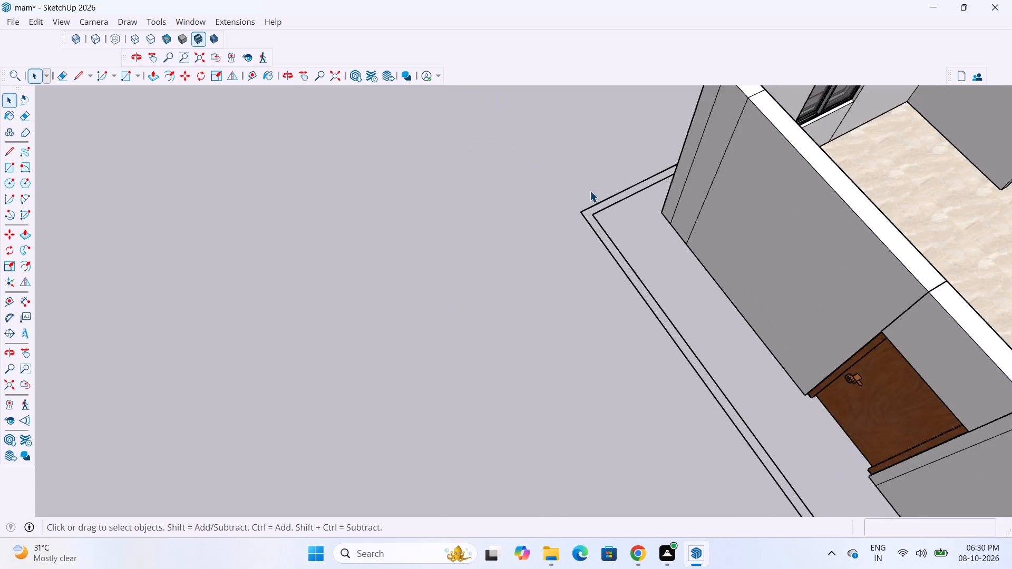
scroll(590, 191, "up", 8)
middle_click_drag(644, 207, 708, 216)
left_click(632, 228)
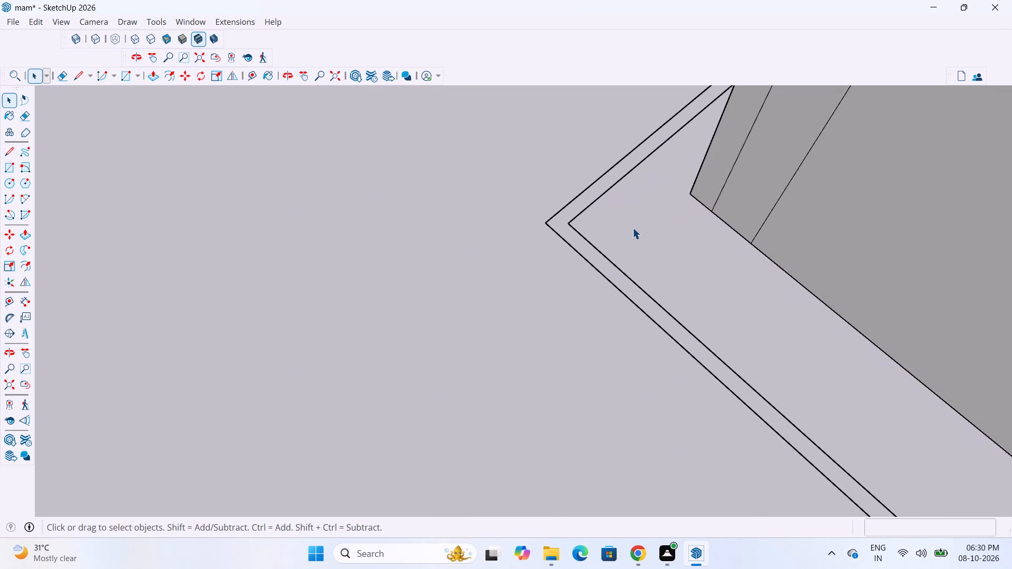
scroll(561, 265, "down", 5)
middle_click_drag(674, 283, 443, 214)
double_click(645, 354)
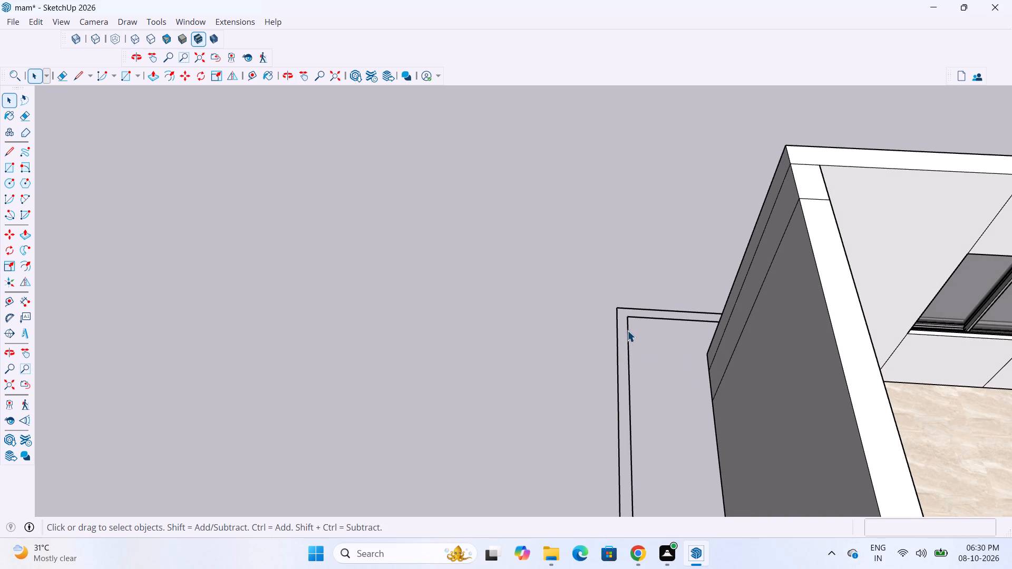
scroll(565, 320, "down", 4)
middle_click_drag(651, 346, 616, 350)
scroll(616, 349, "up", 4)
scroll(621, 325, "down", 2)
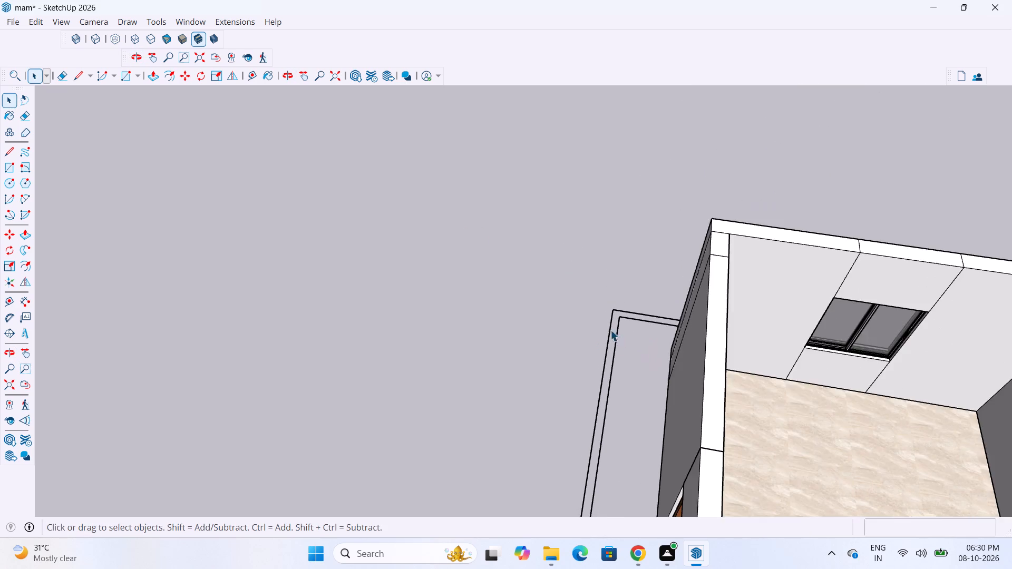
scroll(610, 330, "down", 13)
scroll(583, 229, "down", 4)
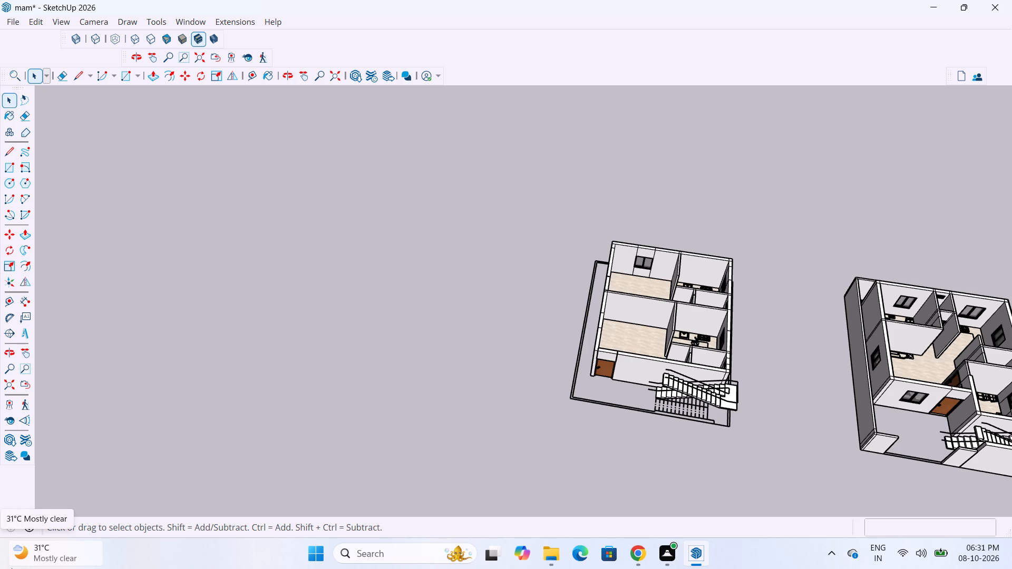
Draw a rectangle about 3' by 1' 7" from the boundary's inner back corner to the house's outer wall corner.
scroll(527, 456, "up", 4)
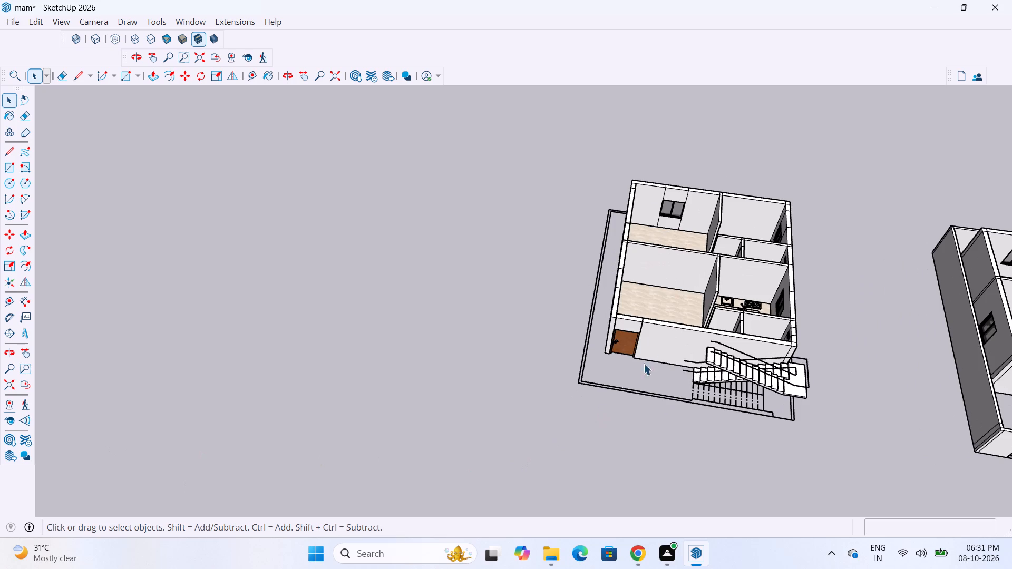
scroll(644, 364, "up", 2)
scroll(553, 336, "down", 9)
middle_click_drag(560, 360, 625, 363)
scroll(568, 264, "up", 5)
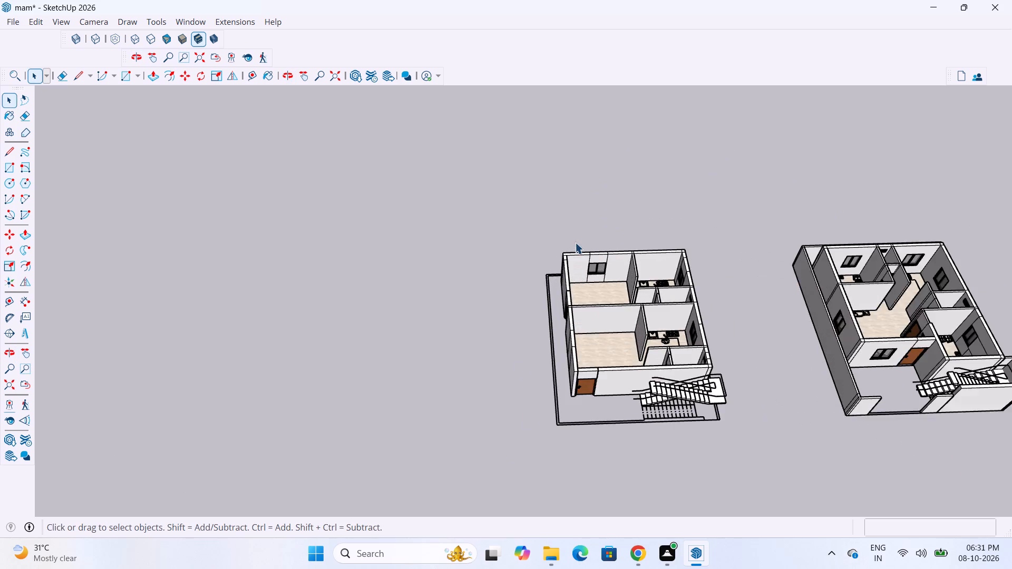
scroll(575, 242, "up", 12)
middle_click_drag(602, 272, 637, 264)
scroll(569, 309, "up", 4)
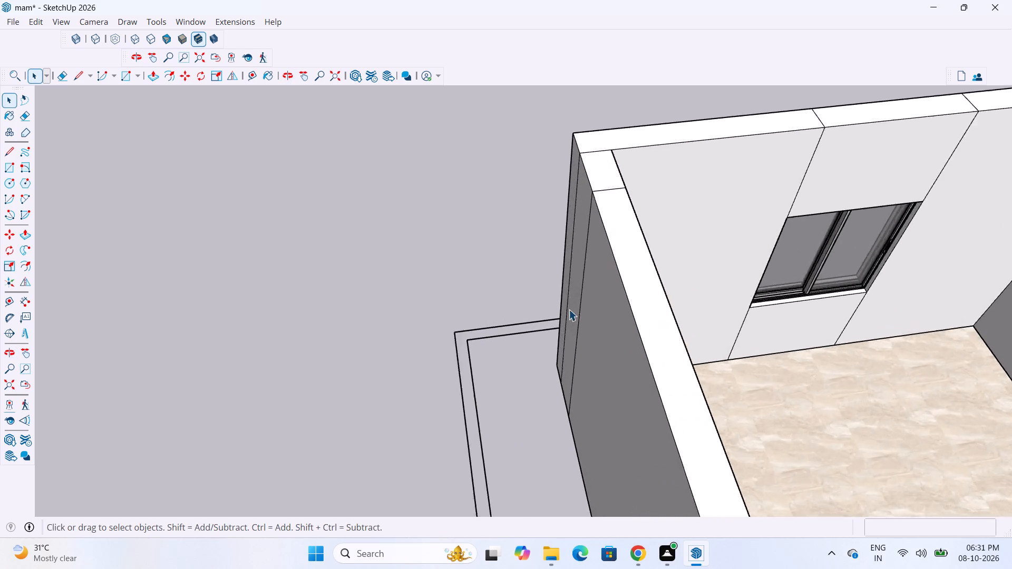
scroll(569, 309, "up", 2)
middle_click_drag(569, 309, 618, 377)
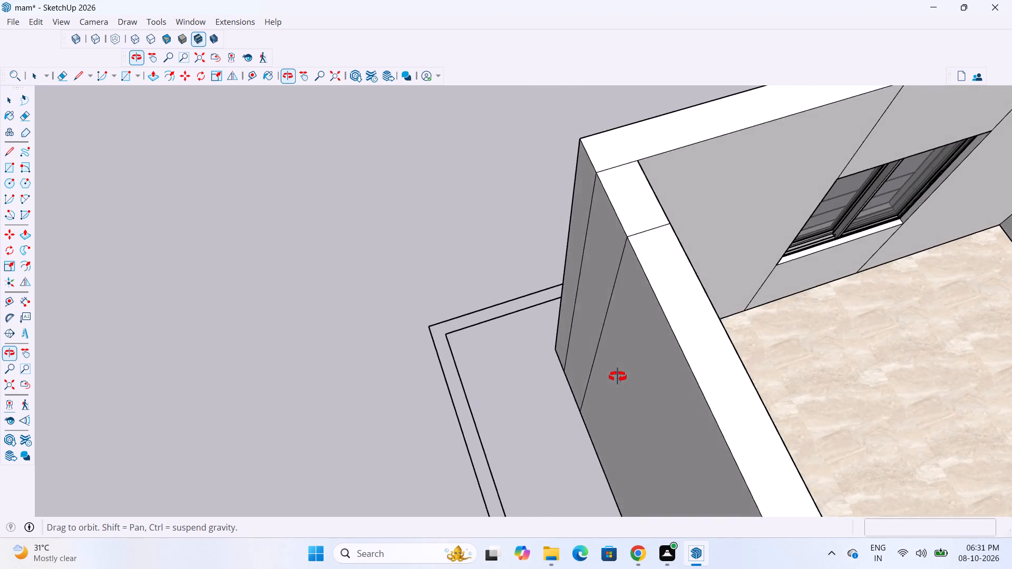
middle_click_drag(618, 377, 550, 346)
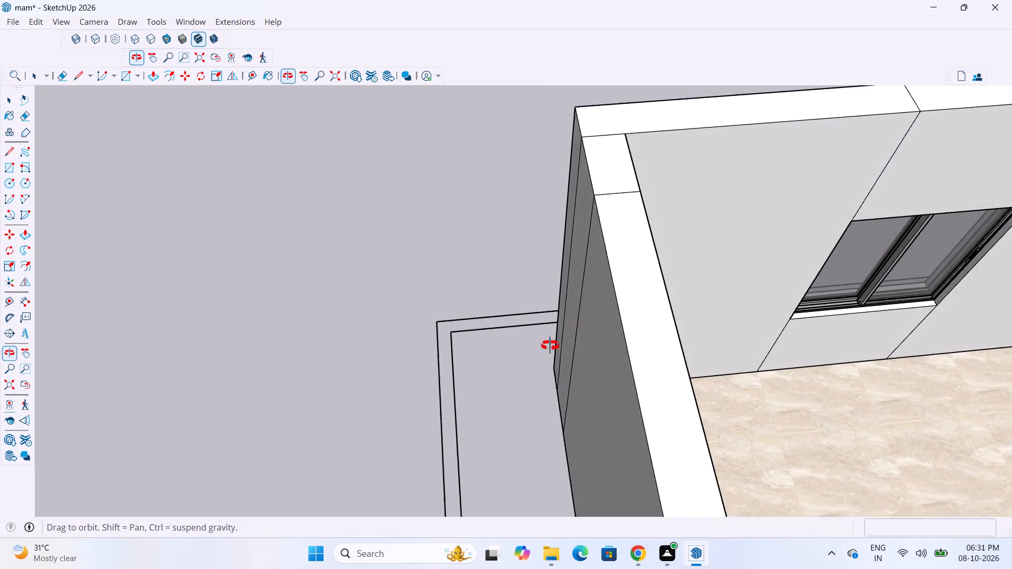
middle_click_drag(550, 346, 540, 348)
scroll(481, 351, "up", 5)
key("r")
scroll(452, 342, "up", 2)
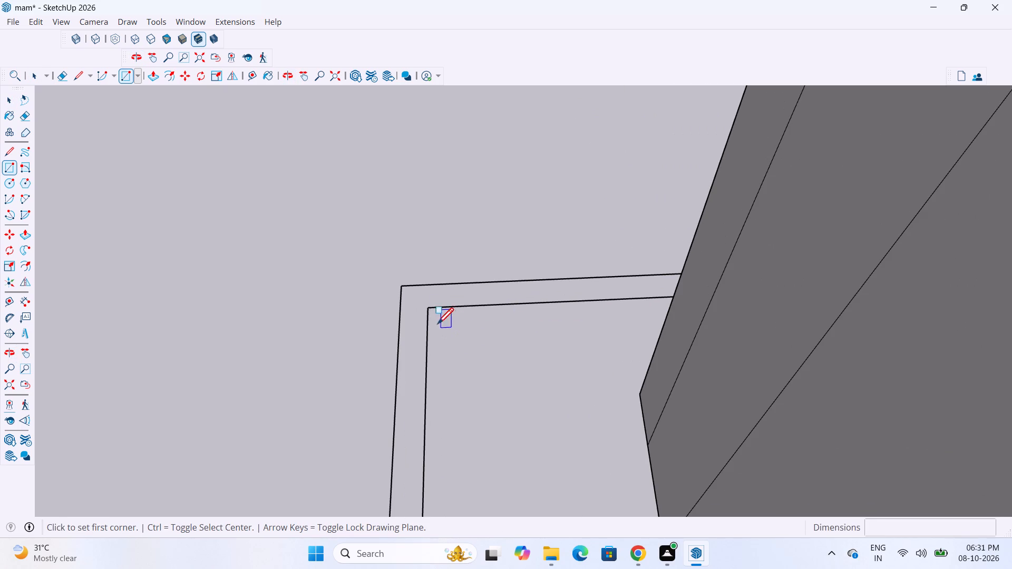
left_click(430, 313)
scroll(598, 384, "up", 3)
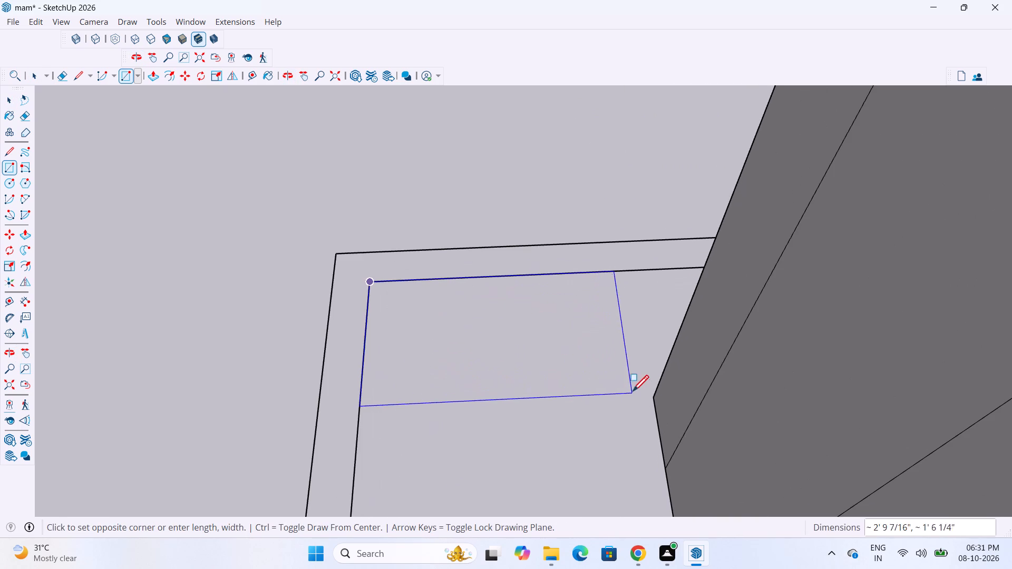
left_click(652, 400)
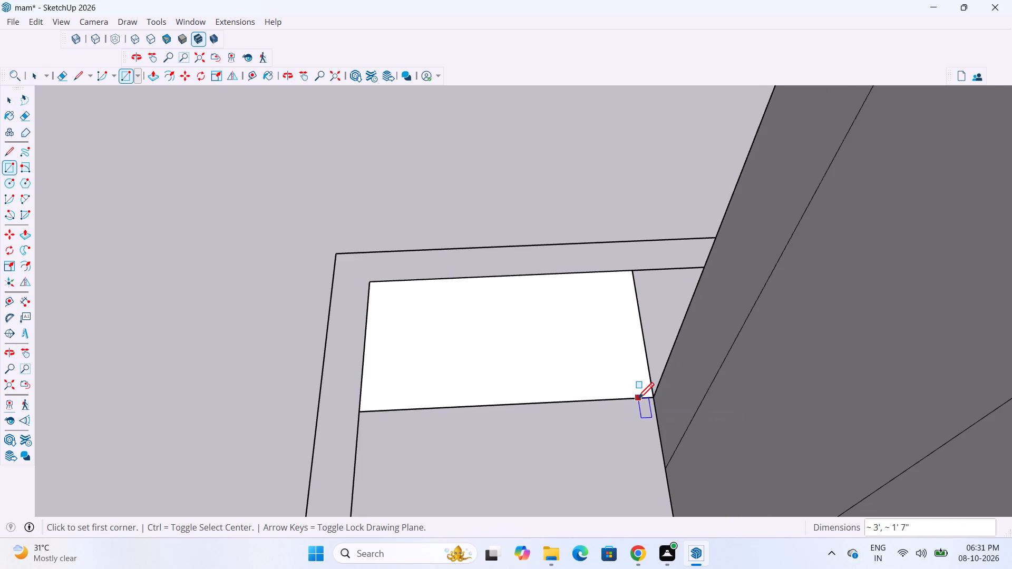
Make the new rectangle and its edges a group.
key("space")
double_click(568, 374)
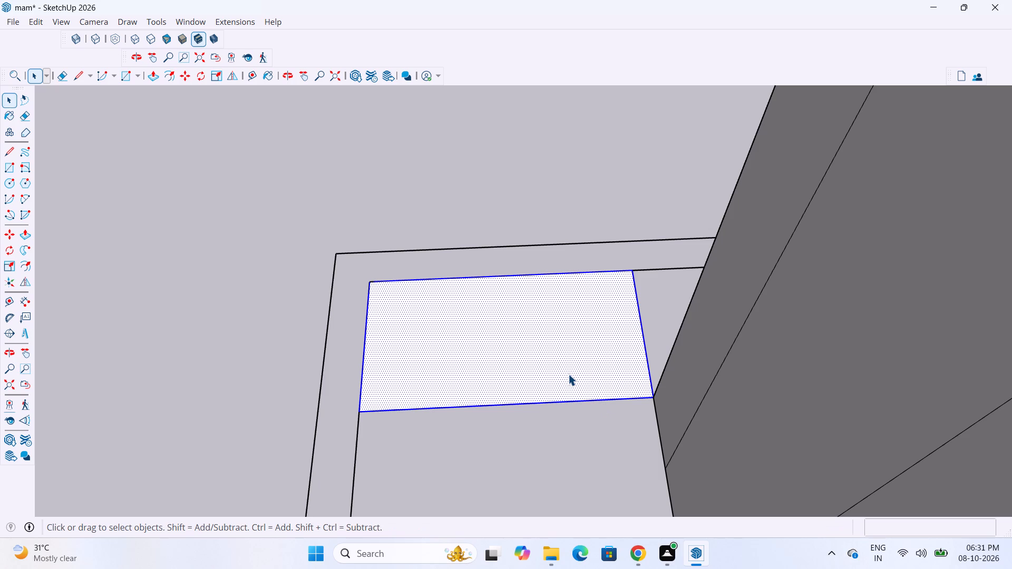
right_click(568, 374)
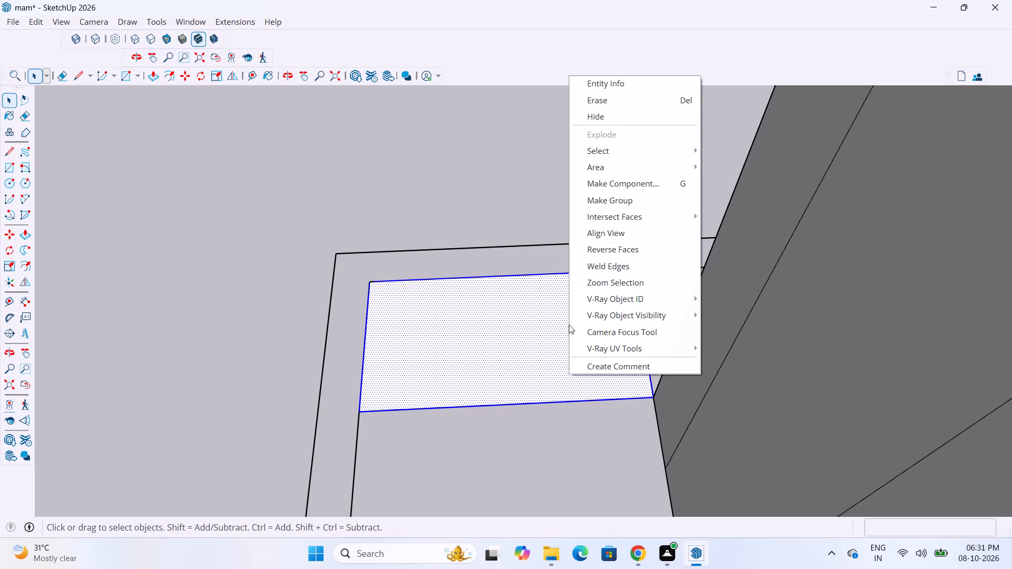
left_click(636, 201)
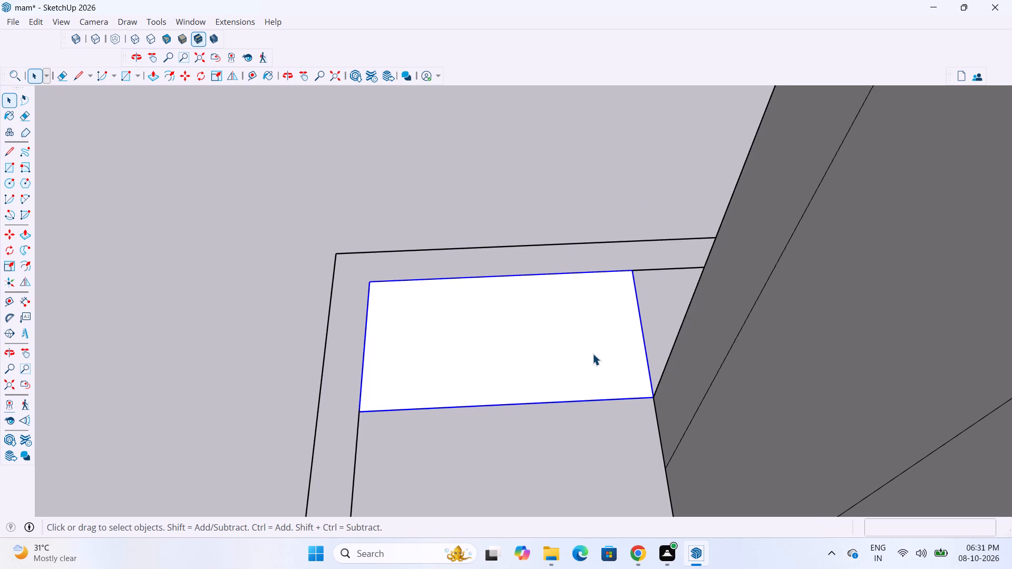
Inside the group, push/pull the rectangle up 1" into a thin slab.
key("p")
key("space")
double_click(575, 356)
key("p")
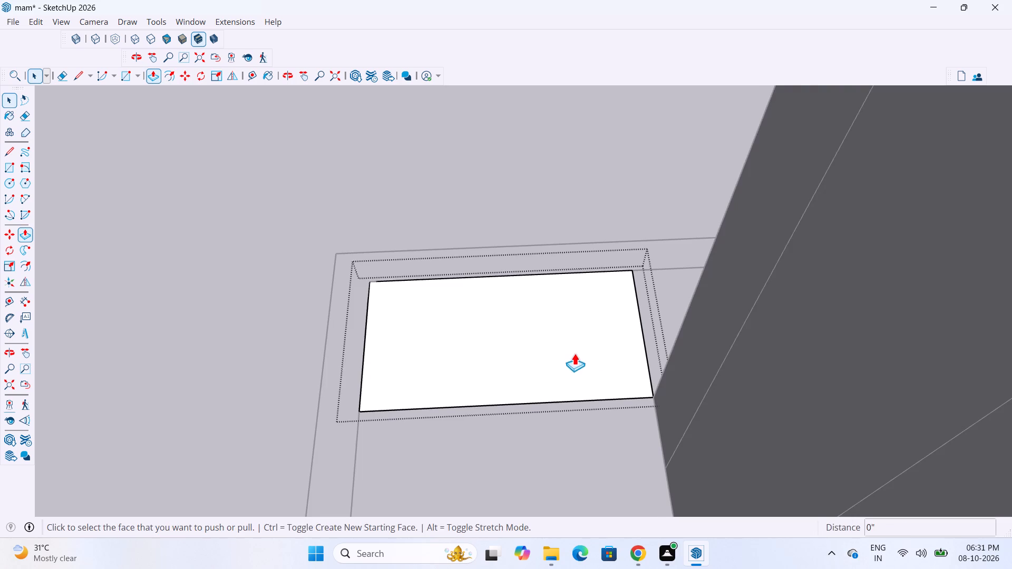
left_click(572, 356)
type("1\"")
key("Return")
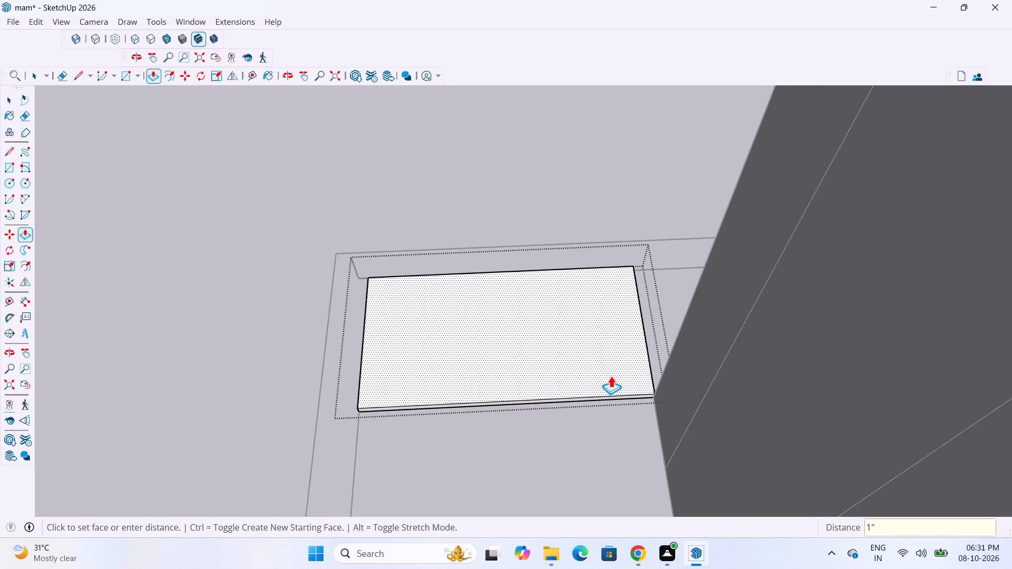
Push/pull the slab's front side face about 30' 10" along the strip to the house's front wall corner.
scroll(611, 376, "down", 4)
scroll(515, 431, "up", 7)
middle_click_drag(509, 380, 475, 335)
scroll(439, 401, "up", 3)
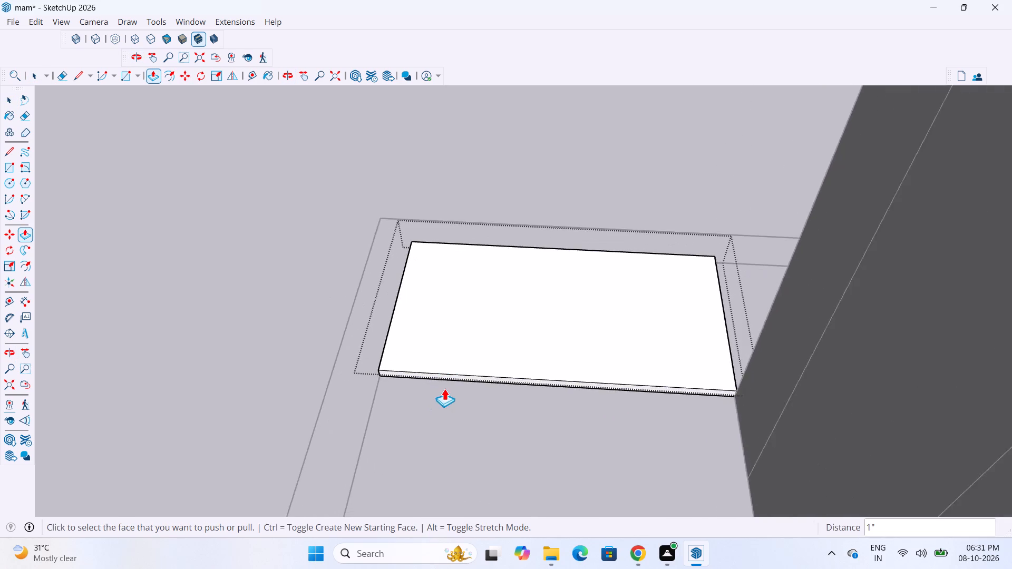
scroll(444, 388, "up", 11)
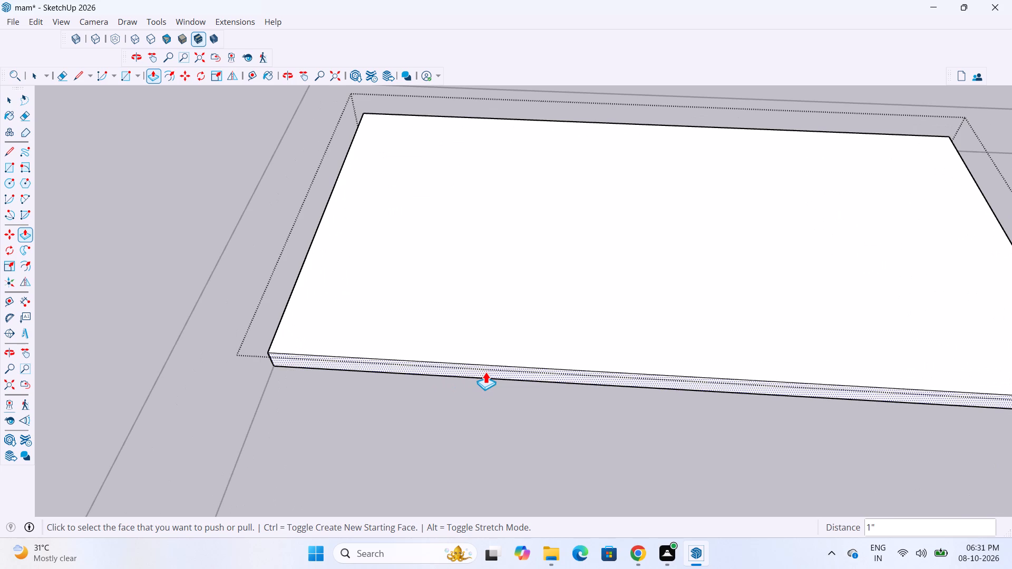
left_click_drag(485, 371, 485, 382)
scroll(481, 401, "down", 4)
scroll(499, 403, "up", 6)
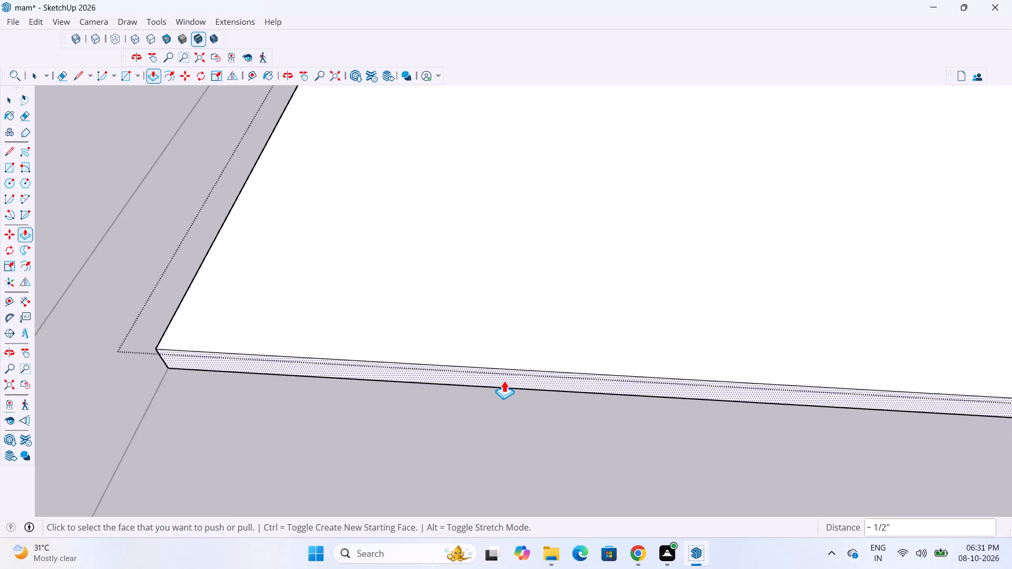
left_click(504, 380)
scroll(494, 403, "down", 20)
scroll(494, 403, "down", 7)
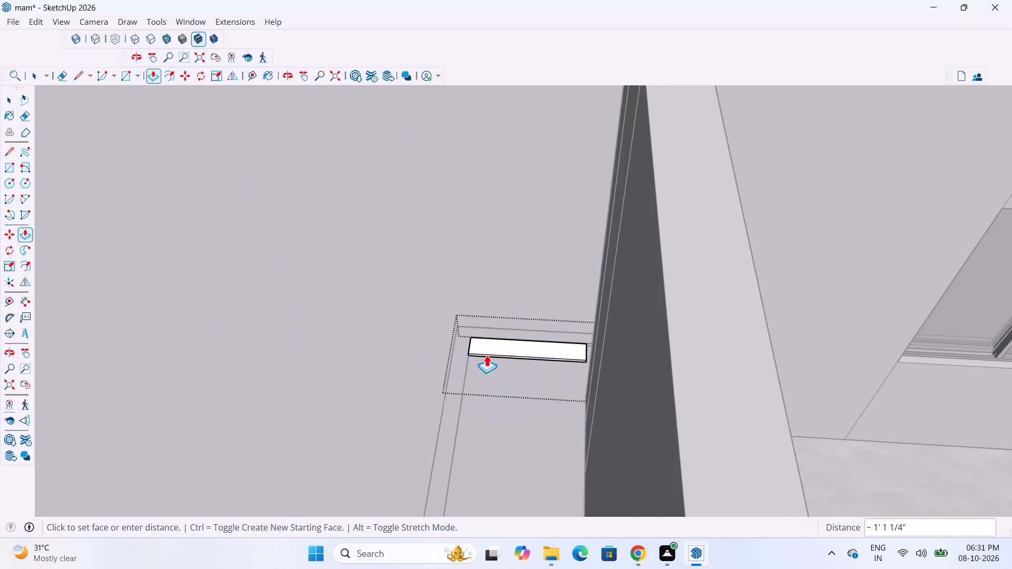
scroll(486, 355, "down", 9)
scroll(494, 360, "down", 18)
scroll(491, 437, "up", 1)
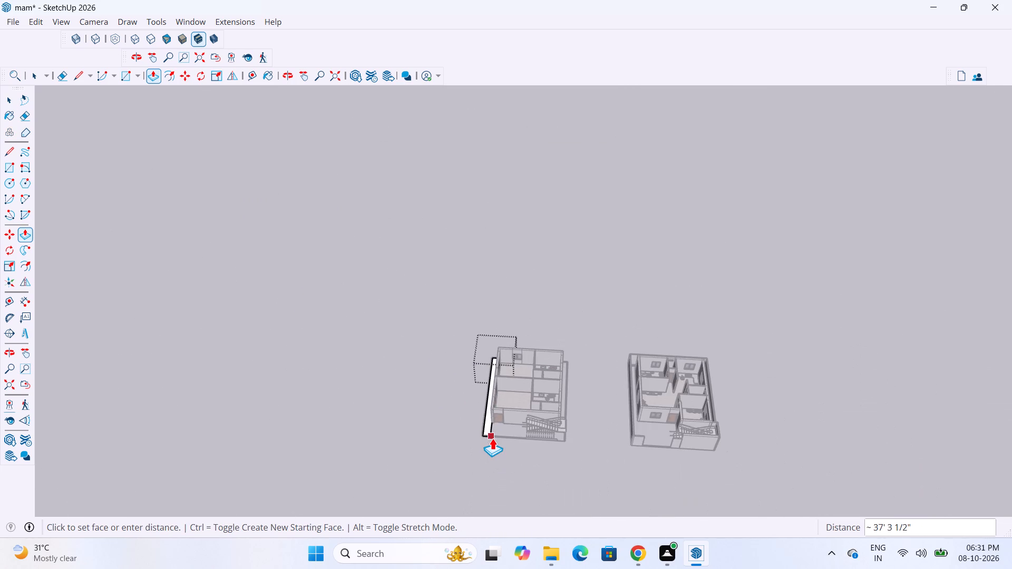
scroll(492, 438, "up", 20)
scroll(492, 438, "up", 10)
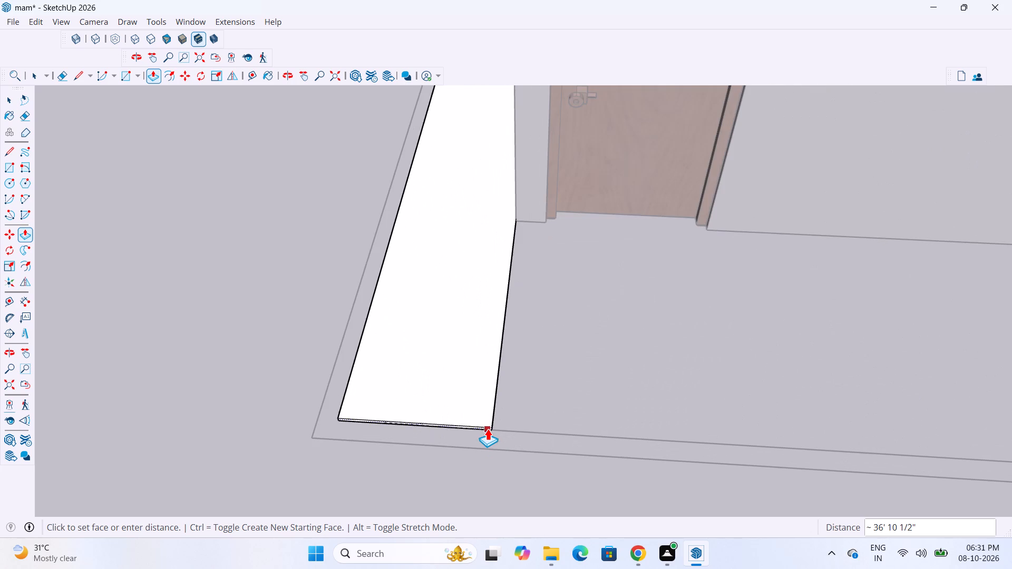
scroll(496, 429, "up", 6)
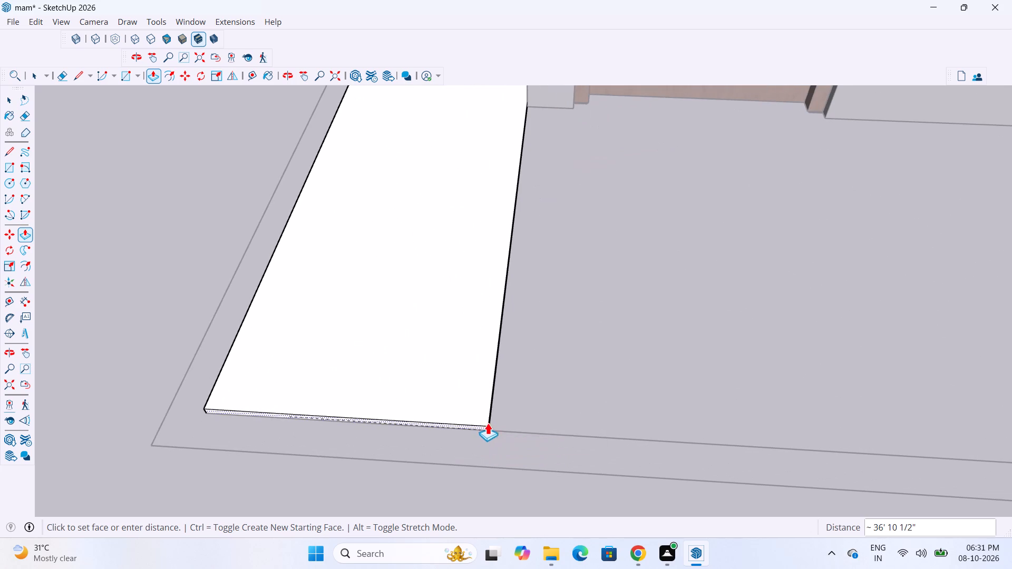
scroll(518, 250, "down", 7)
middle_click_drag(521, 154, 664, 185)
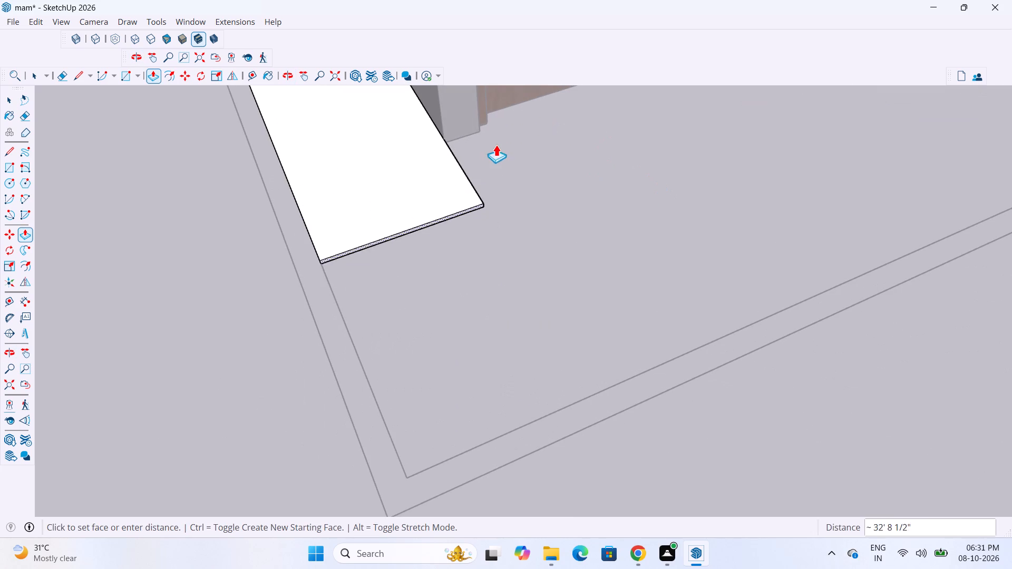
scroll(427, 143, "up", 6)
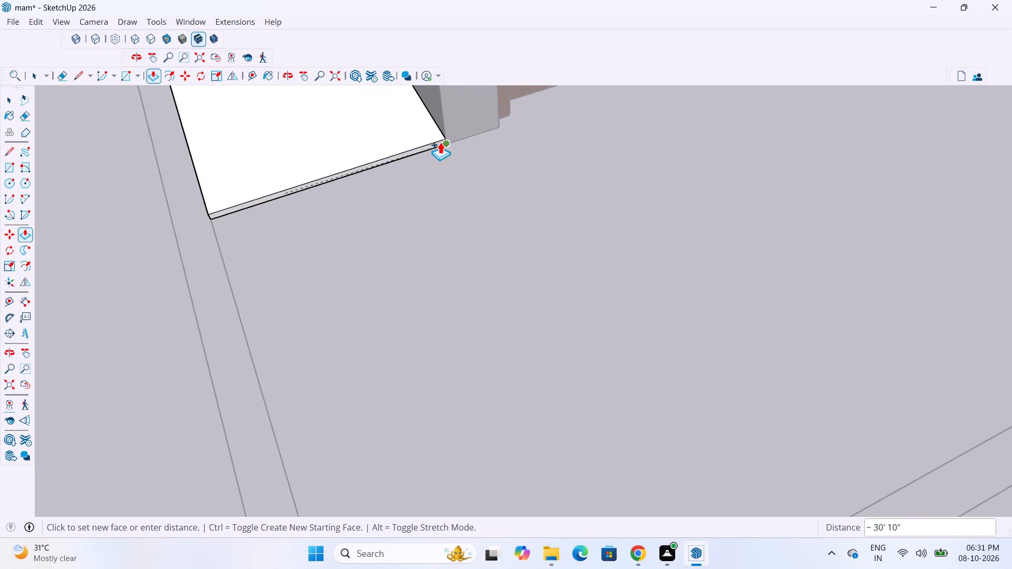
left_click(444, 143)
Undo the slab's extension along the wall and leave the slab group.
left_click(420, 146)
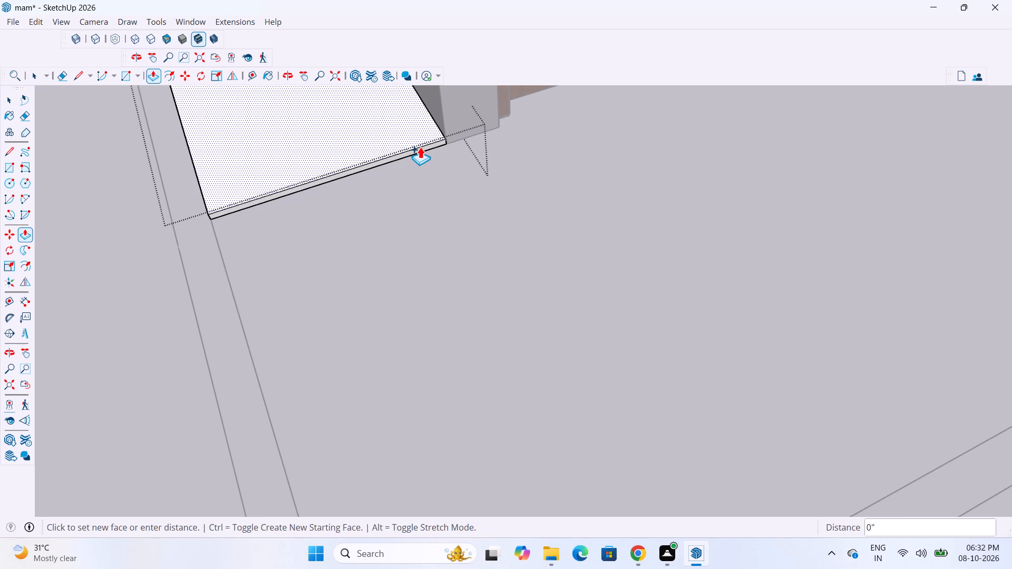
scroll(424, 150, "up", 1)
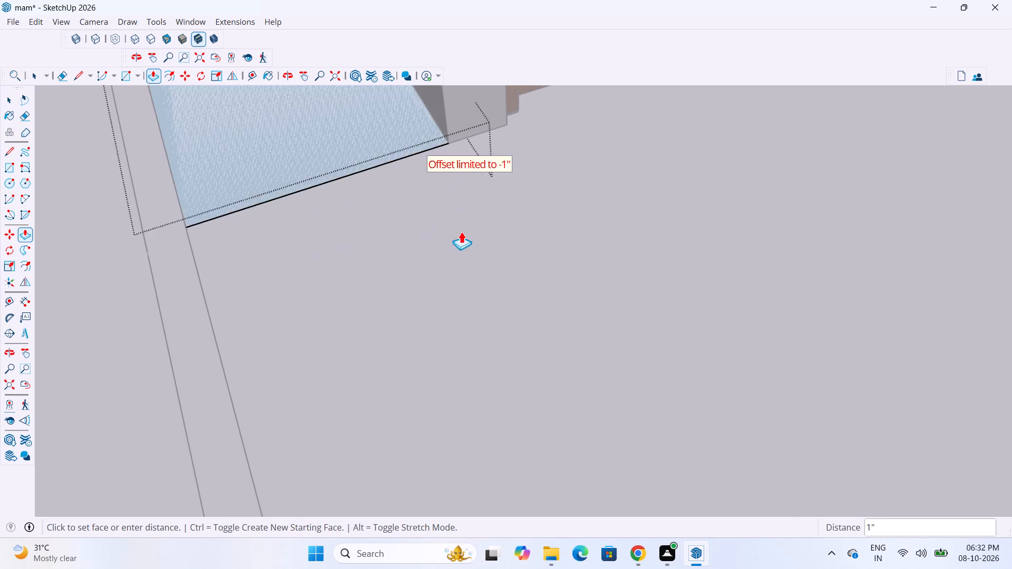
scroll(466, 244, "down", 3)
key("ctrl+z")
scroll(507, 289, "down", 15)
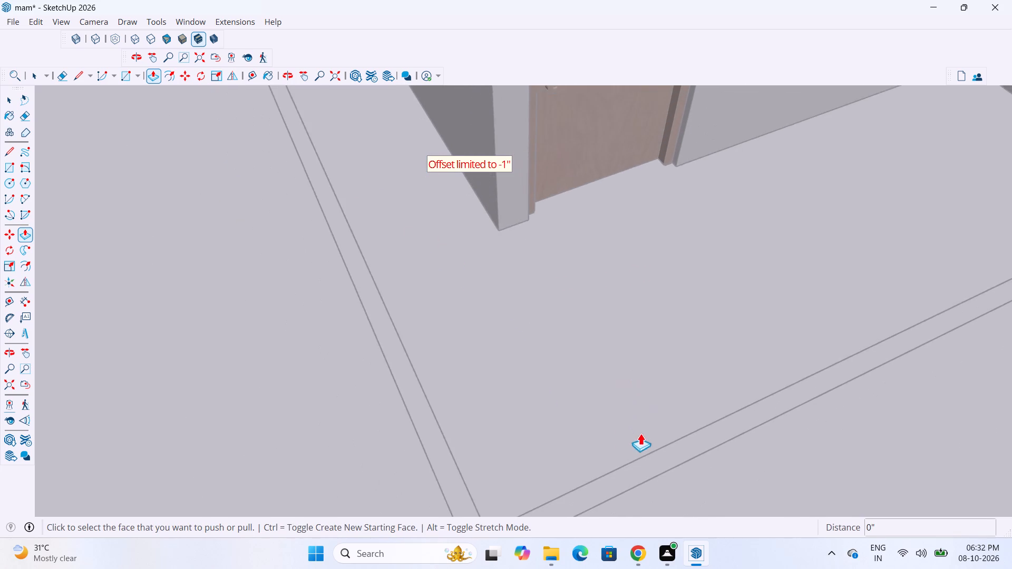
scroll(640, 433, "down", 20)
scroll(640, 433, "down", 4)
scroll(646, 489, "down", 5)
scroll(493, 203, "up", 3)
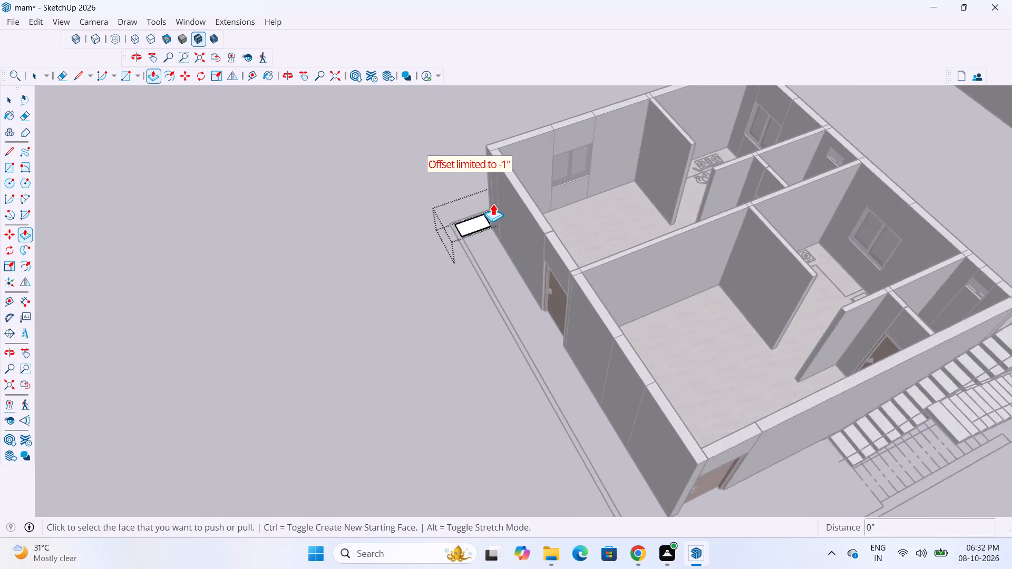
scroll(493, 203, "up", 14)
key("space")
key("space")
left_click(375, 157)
Reopen the slab group and push/pull its front side face about 1/2" to the house's back wall corner.
scroll(475, 237, "up", 6)
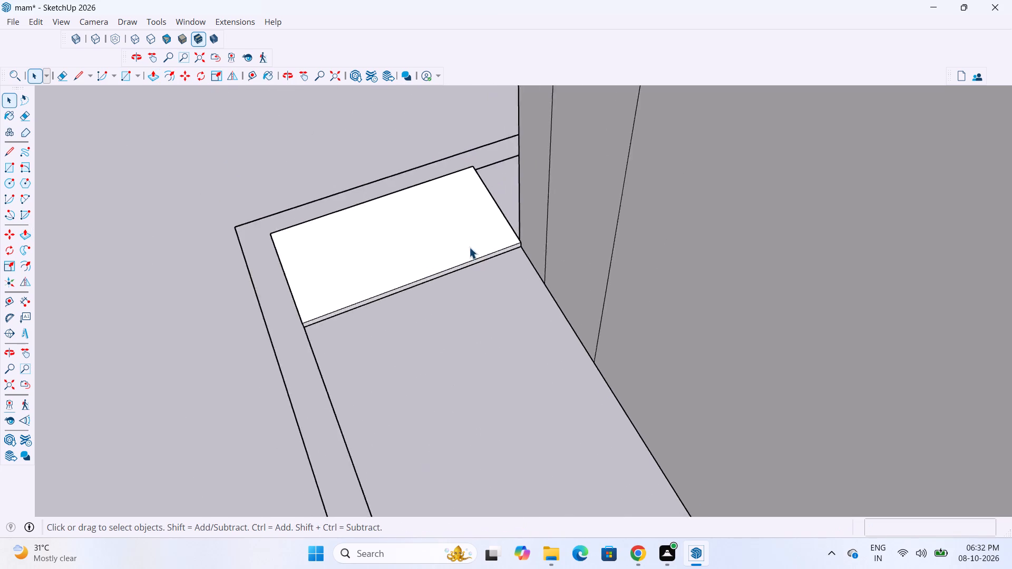
scroll(469, 247, "up", 2)
middle_click_drag(466, 265, 408, 203)
scroll(397, 259, "up", 6)
middle_click_drag(385, 261, 363, 238)
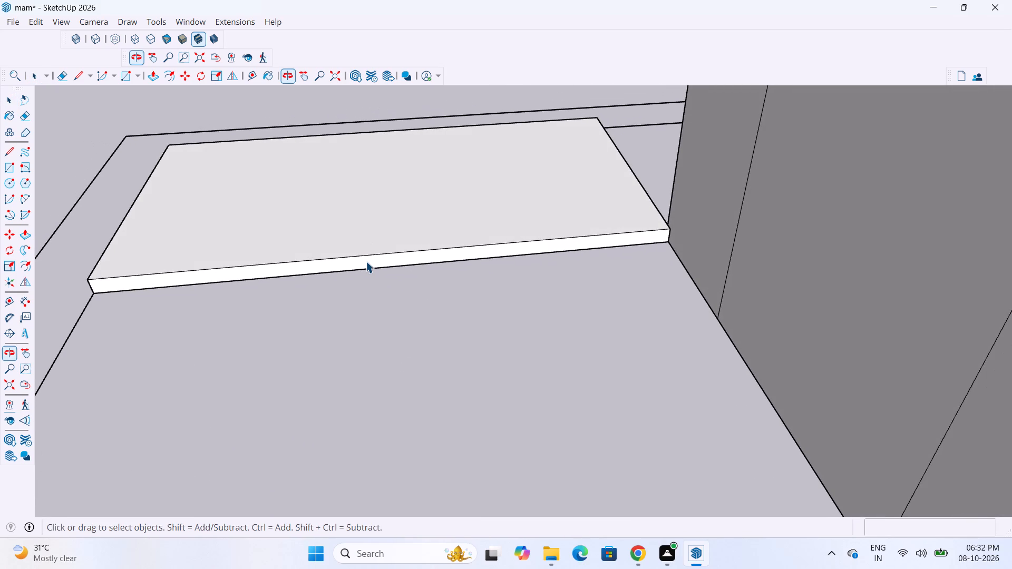
double_click(410, 262)
key("p")
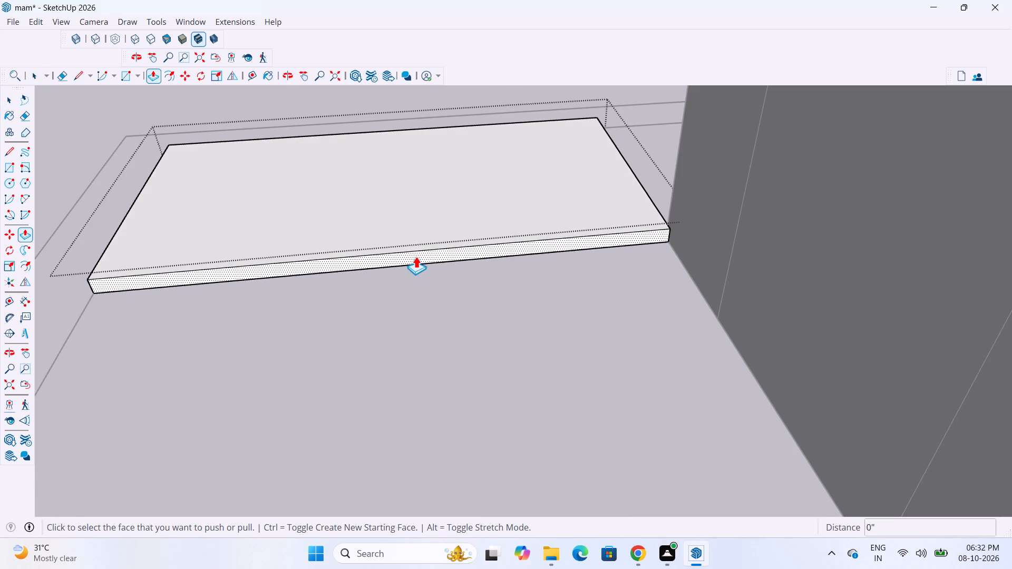
left_click(416, 256)
scroll(443, 252, "down", 17)
scroll(439, 241, "up", 3)
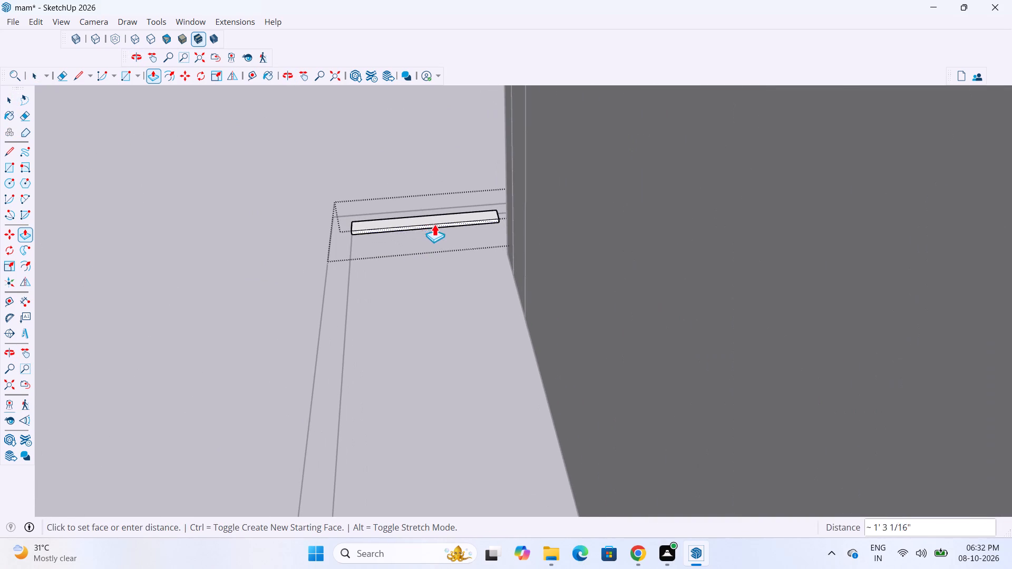
scroll(508, 233, "up", 5)
middle_click_drag(493, 241, 589, 256)
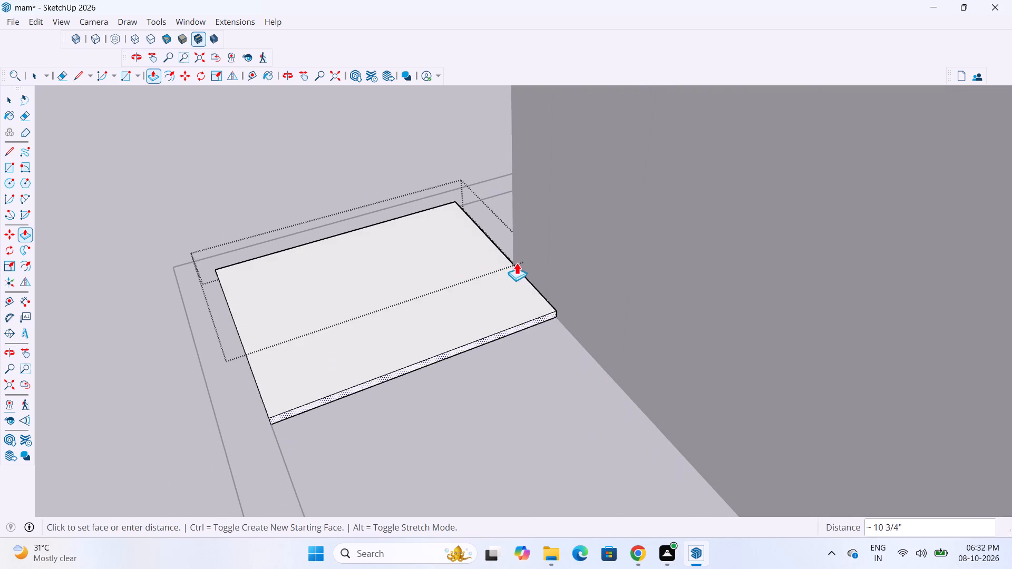
middle_click_drag(513, 237, 571, 241)
left_click(505, 230)
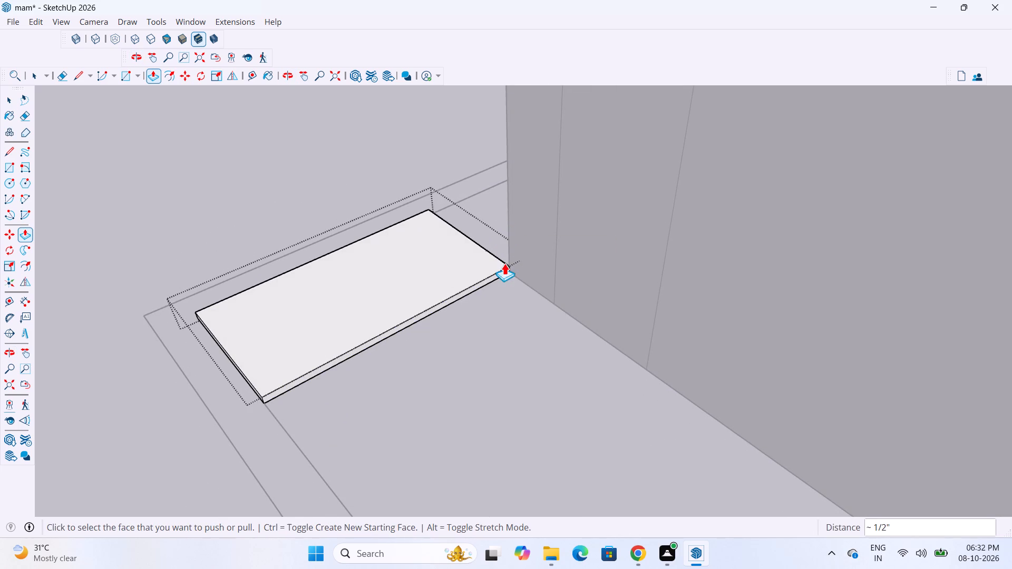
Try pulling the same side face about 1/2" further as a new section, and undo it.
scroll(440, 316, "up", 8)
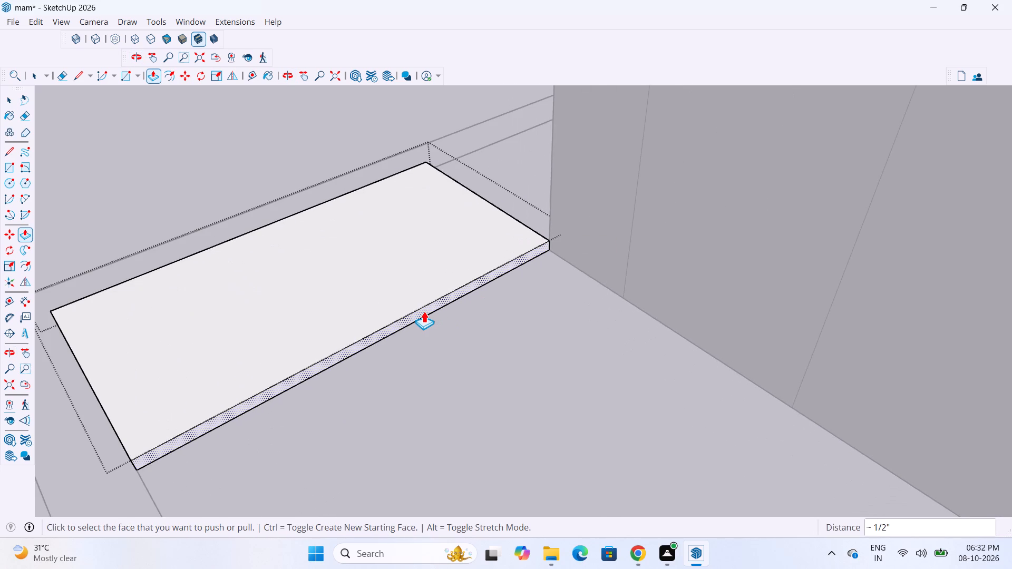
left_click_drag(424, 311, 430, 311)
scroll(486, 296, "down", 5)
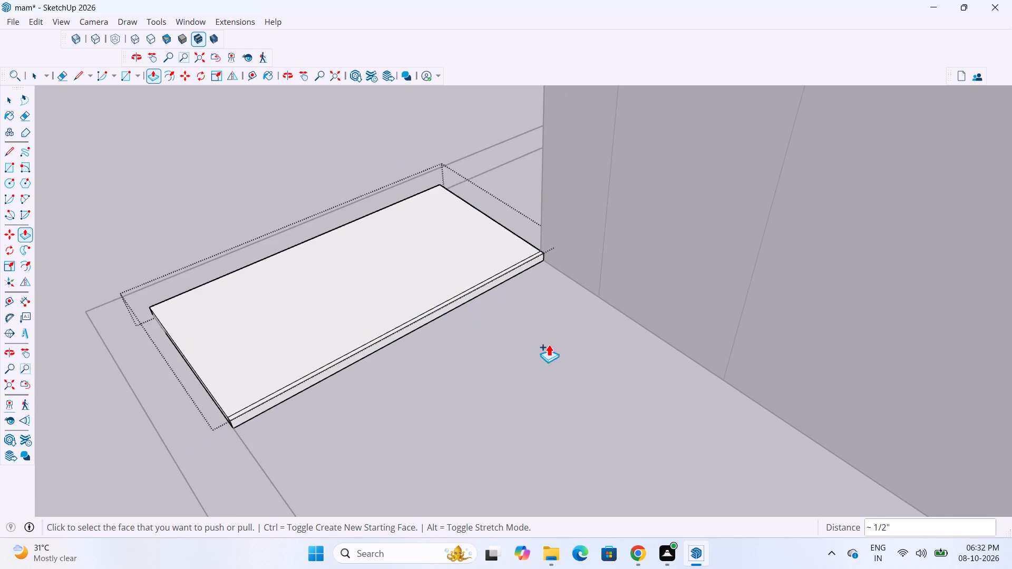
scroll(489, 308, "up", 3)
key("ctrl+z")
Push/pull the slab's front side face 30' 10 1/2" as a new section, ending at the house's front wall corner.
scroll(475, 308, "up", 4)
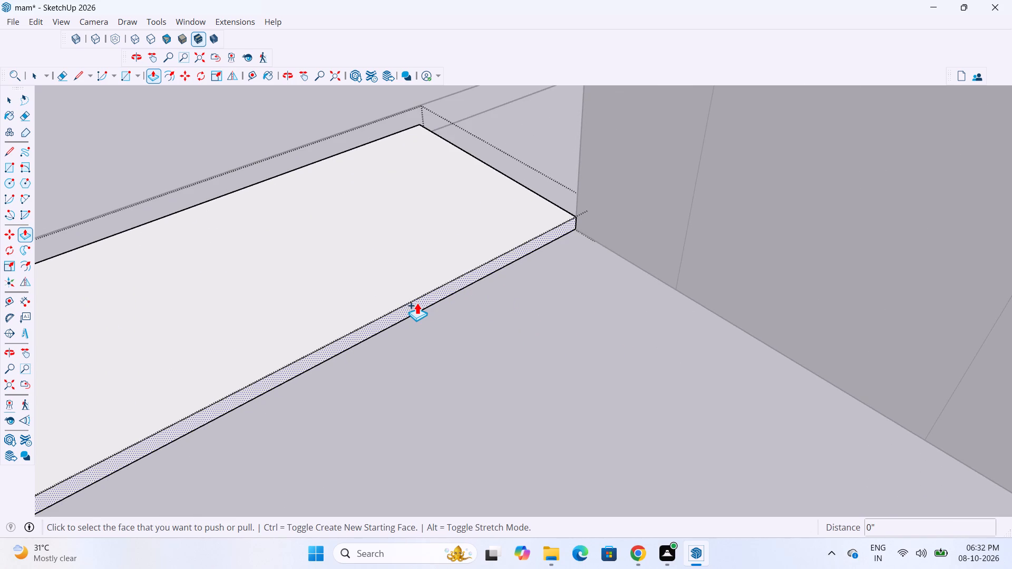
left_click(417, 302)
scroll(510, 286, "down", 18)
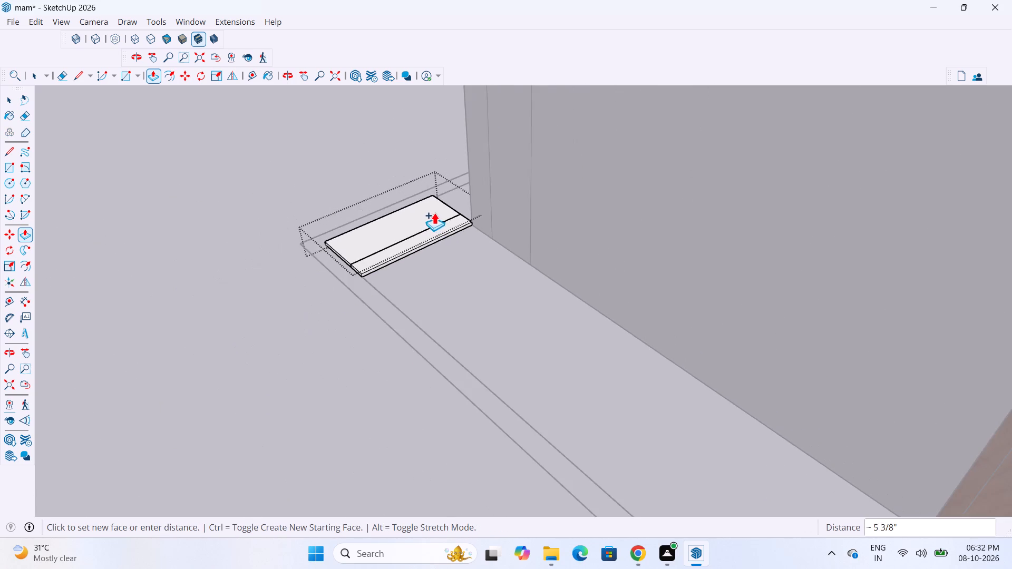
scroll(434, 212, "down", 15)
scroll(455, 254, "down", 6)
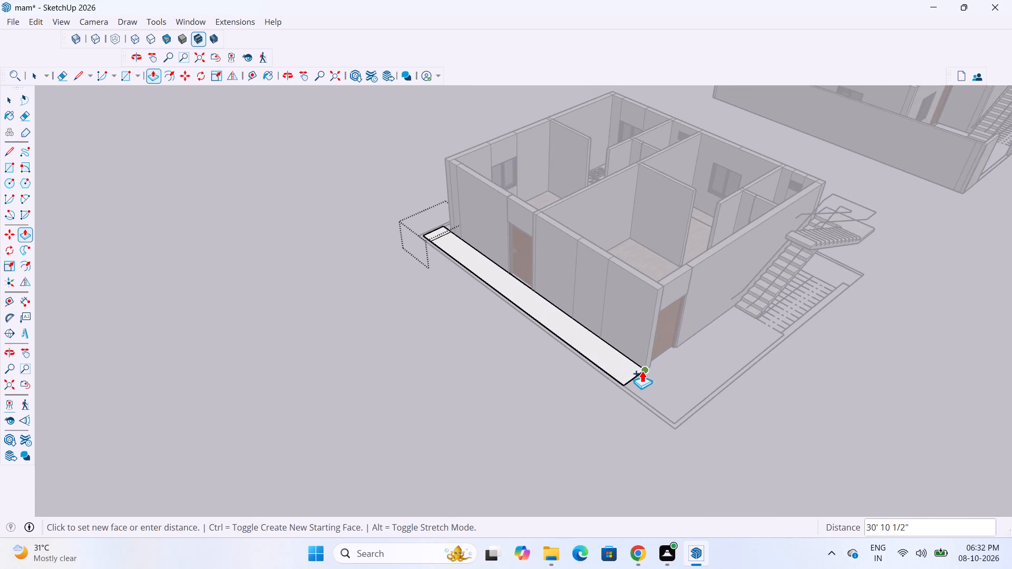
scroll(642, 370, "up", 20)
scroll(642, 370, "up", 10)
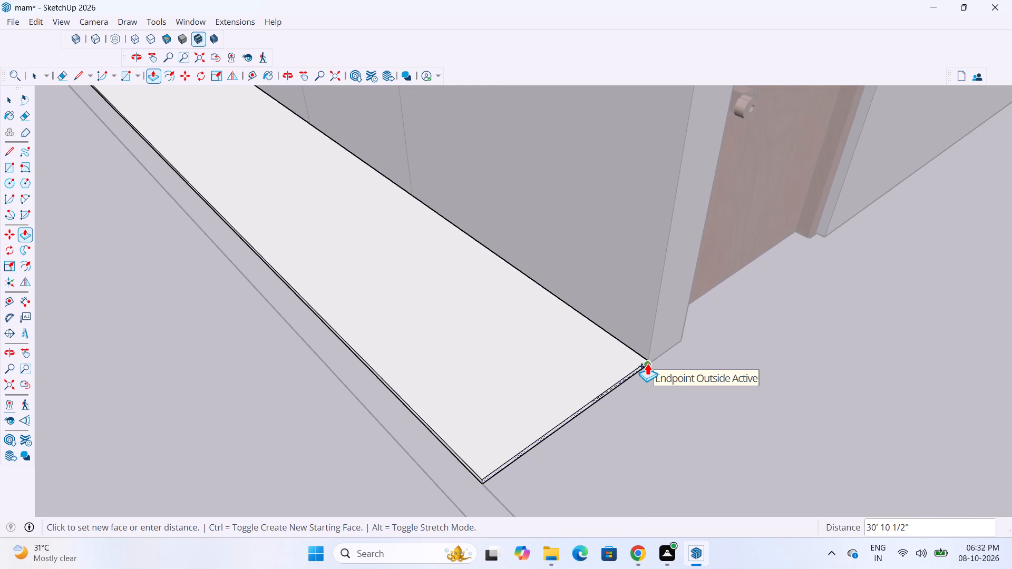
left_click(647, 363)
scroll(543, 355, "down", 15)
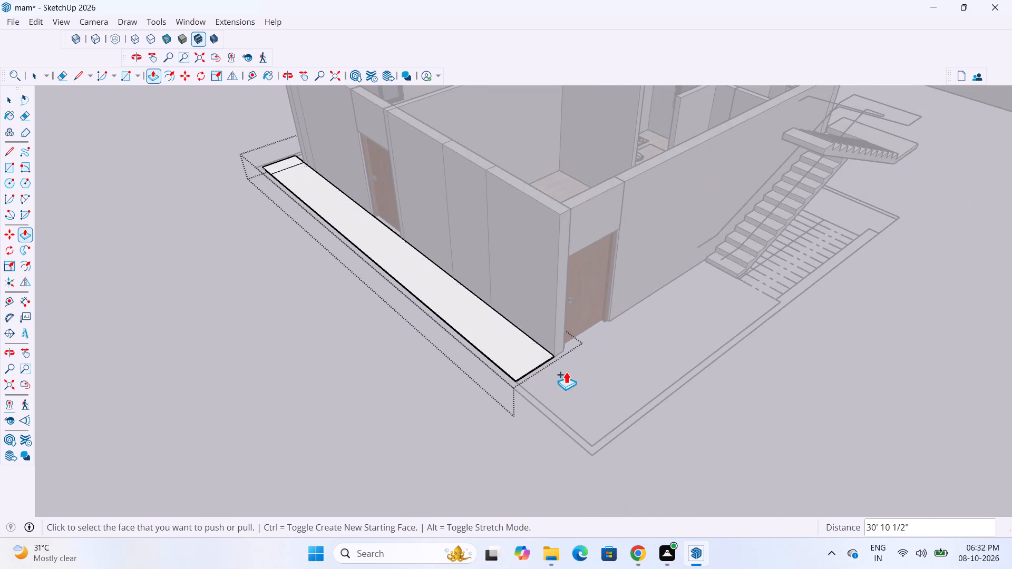
Push/pull the slab's front end face about 6' 1/2" as a new section, up to the inner front boundary line.
scroll(578, 388, "up", 6)
scroll(545, 342, "up", 1)
middle_click_drag(539, 337, 443, 267)
scroll(435, 309, "up", 7)
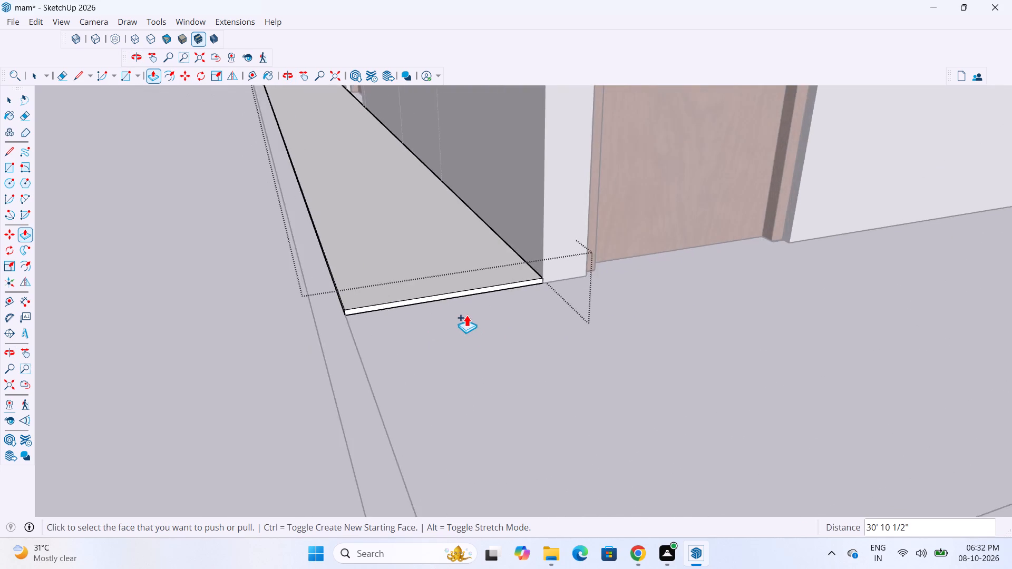
scroll(466, 315, "up", 9)
left_click(448, 285)
scroll(511, 296, "down", 2)
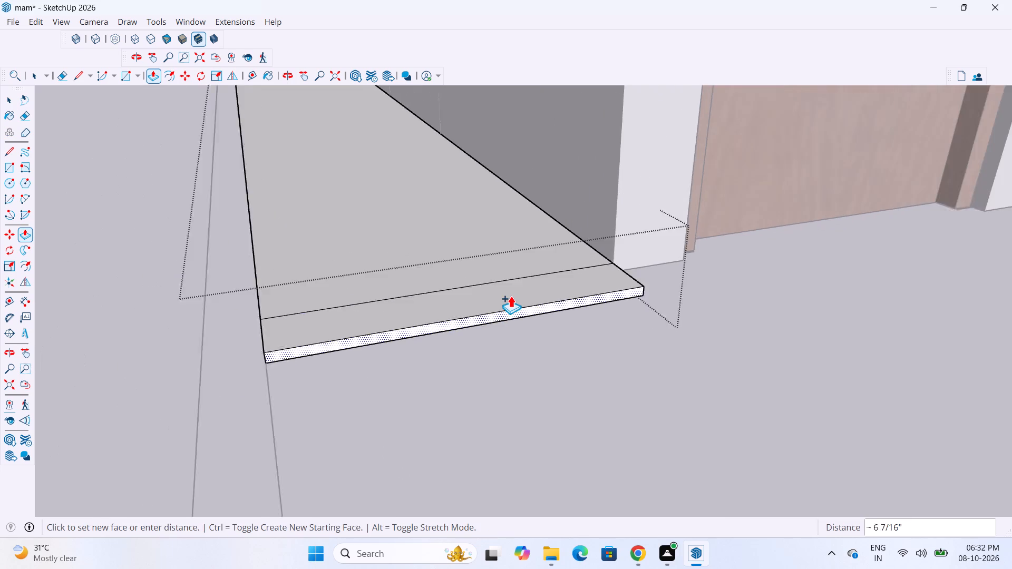
scroll(511, 296, "down", 19)
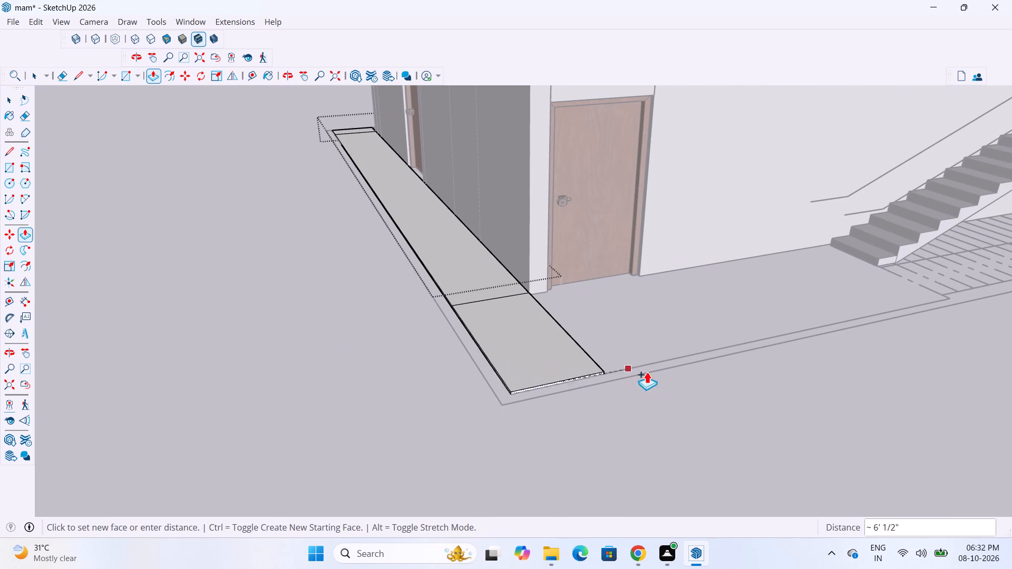
scroll(627, 363, "up", 8)
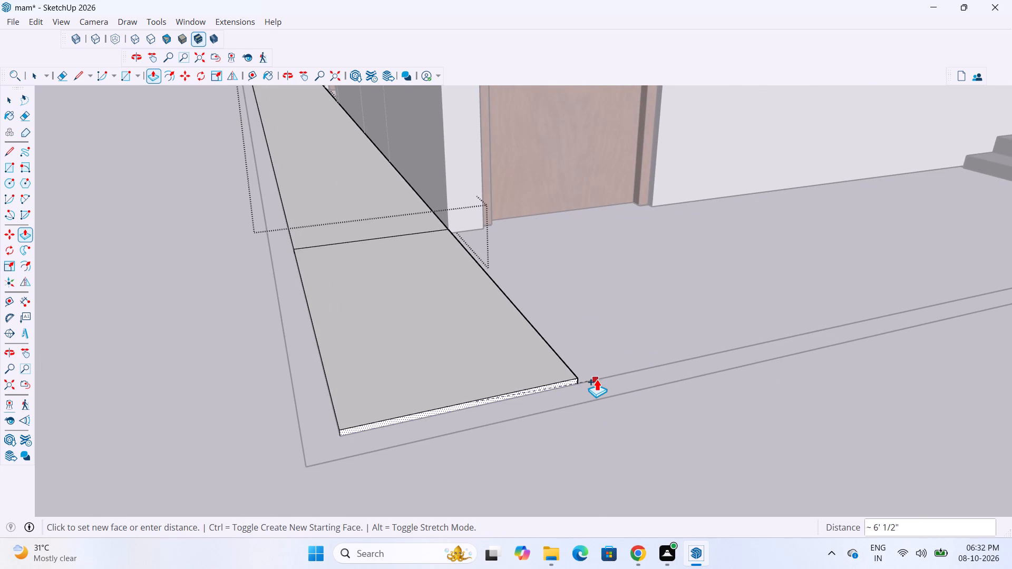
left_click(597, 379)
scroll(503, 378, "down", 4)
Push/pull the slab's inner side face about 29' 5" as a new section past the door and staircase, up to the inner boundary line.
middle_click_drag(580, 328, 377, 328)
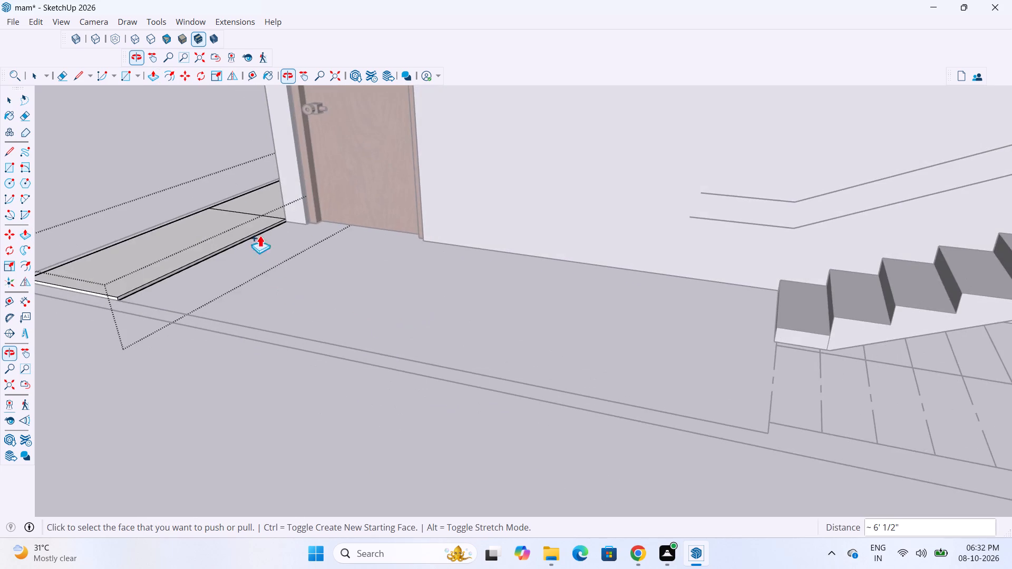
scroll(251, 203, "up", 11)
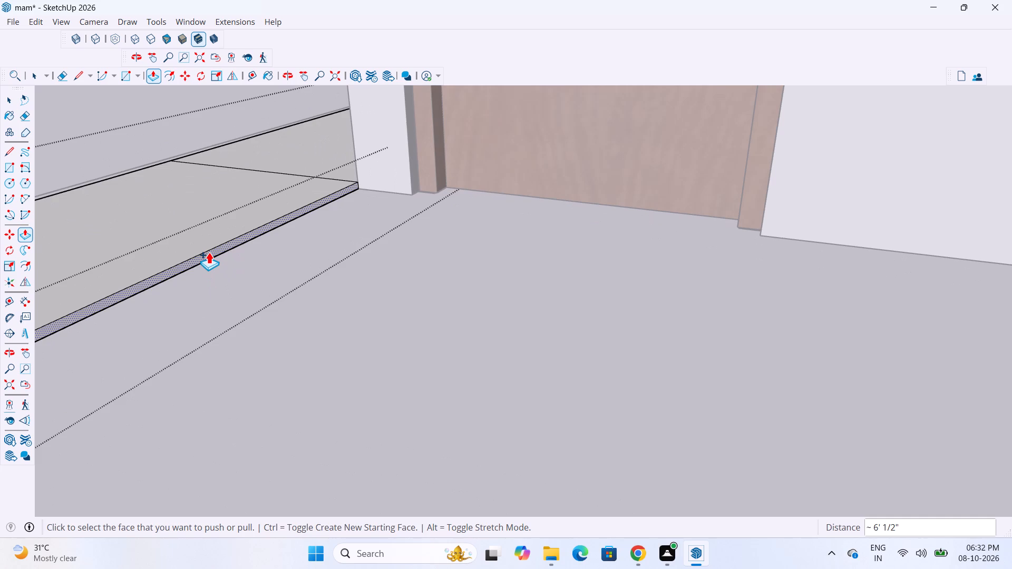
left_click(209, 252)
scroll(441, 247, "down", 16)
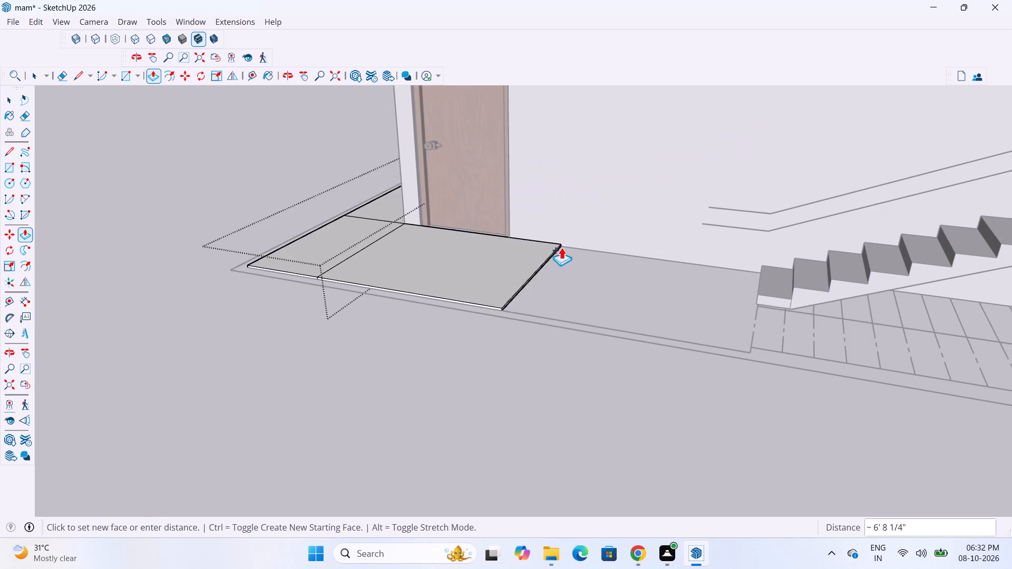
scroll(610, 278, "down", 14)
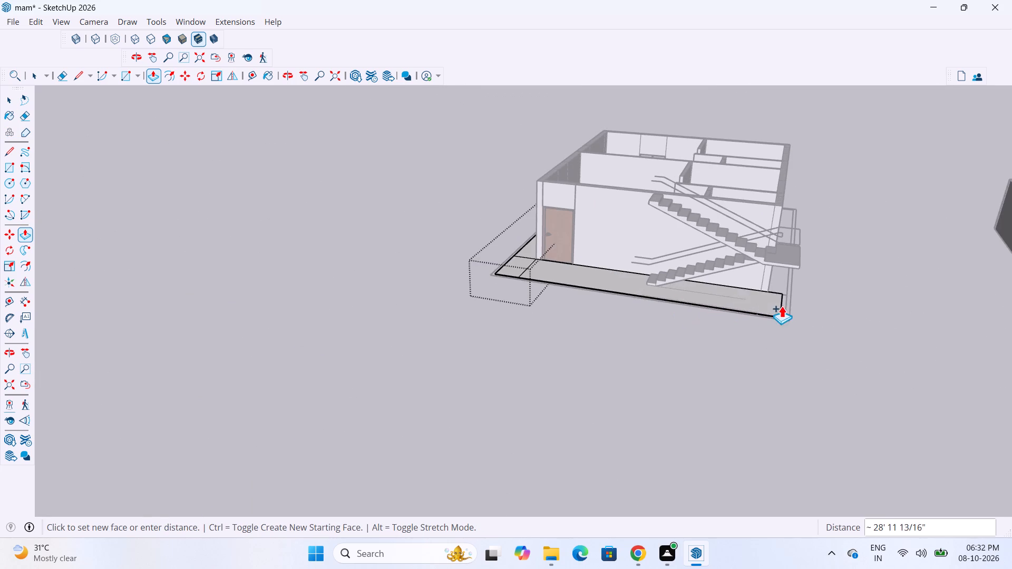
scroll(782, 306, "up", 4)
middle_click_drag(803, 322, 663, 269)
scroll(653, 300, "up", 3)
middle_click_drag(674, 310, 689, 317)
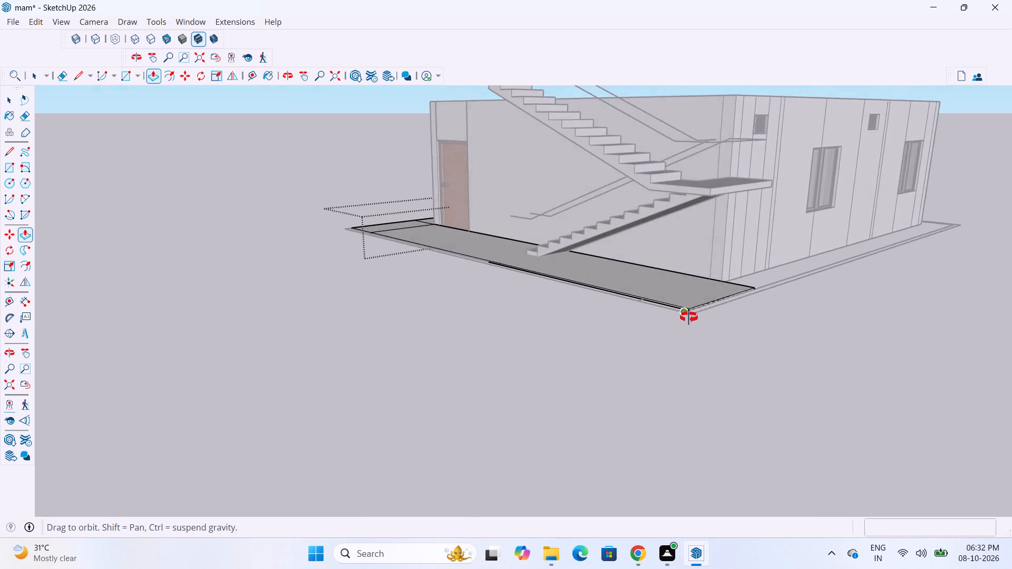
middle_click_drag(689, 317, 712, 333)
scroll(713, 334, "up", 11)
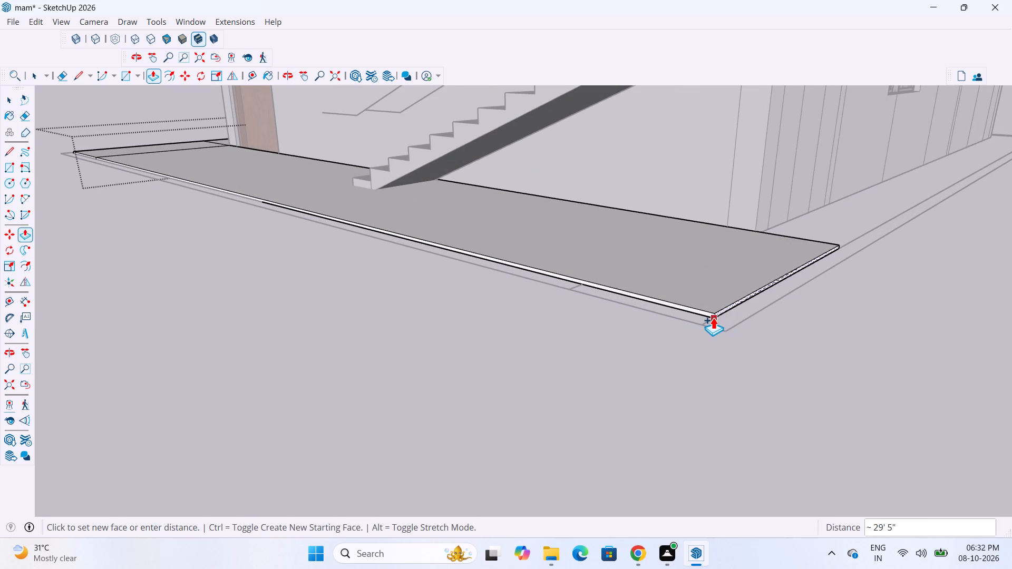
scroll(713, 317, "up", 7)
middle_click_drag(713, 317, 731, 332)
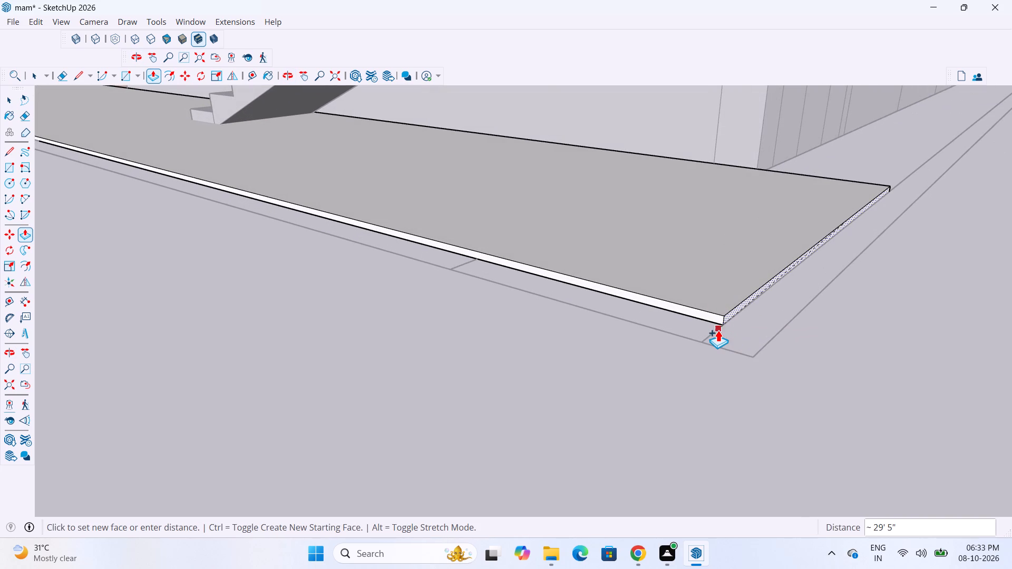
left_click(723, 328)
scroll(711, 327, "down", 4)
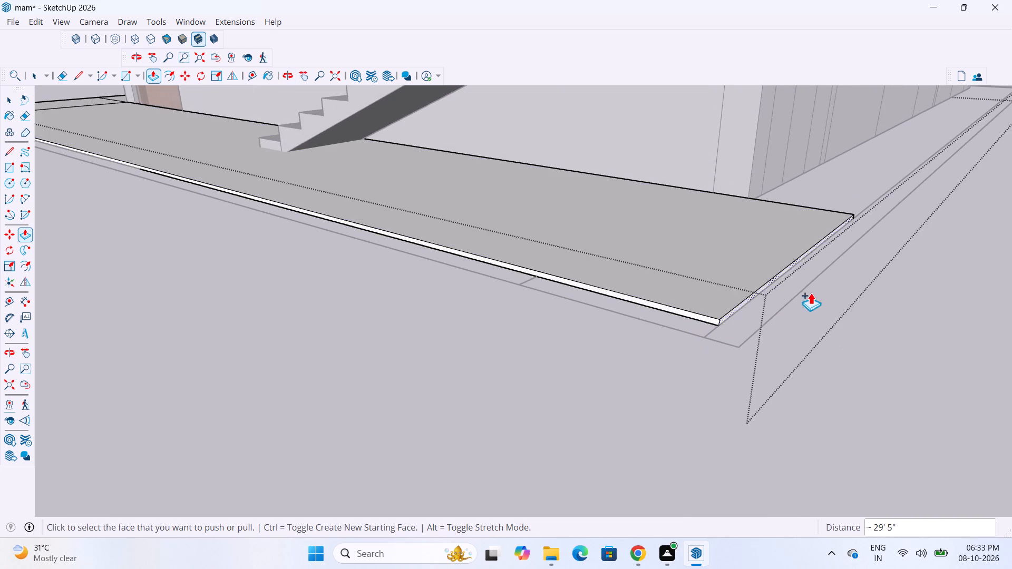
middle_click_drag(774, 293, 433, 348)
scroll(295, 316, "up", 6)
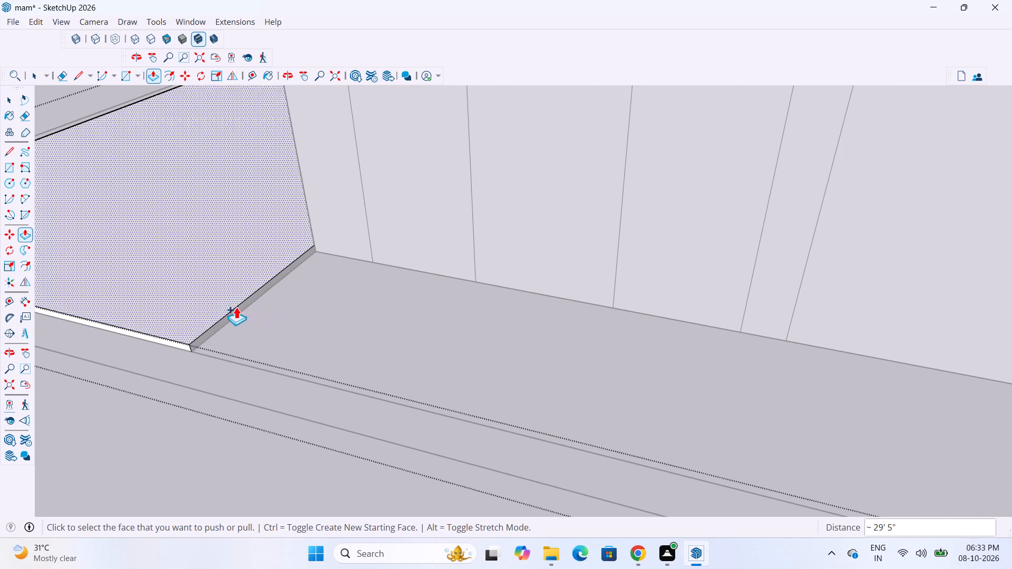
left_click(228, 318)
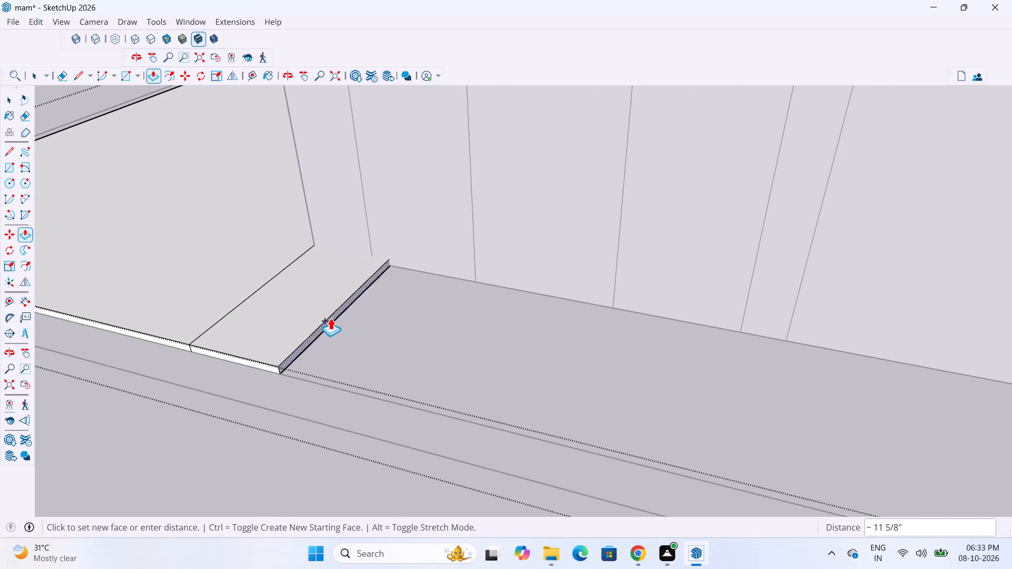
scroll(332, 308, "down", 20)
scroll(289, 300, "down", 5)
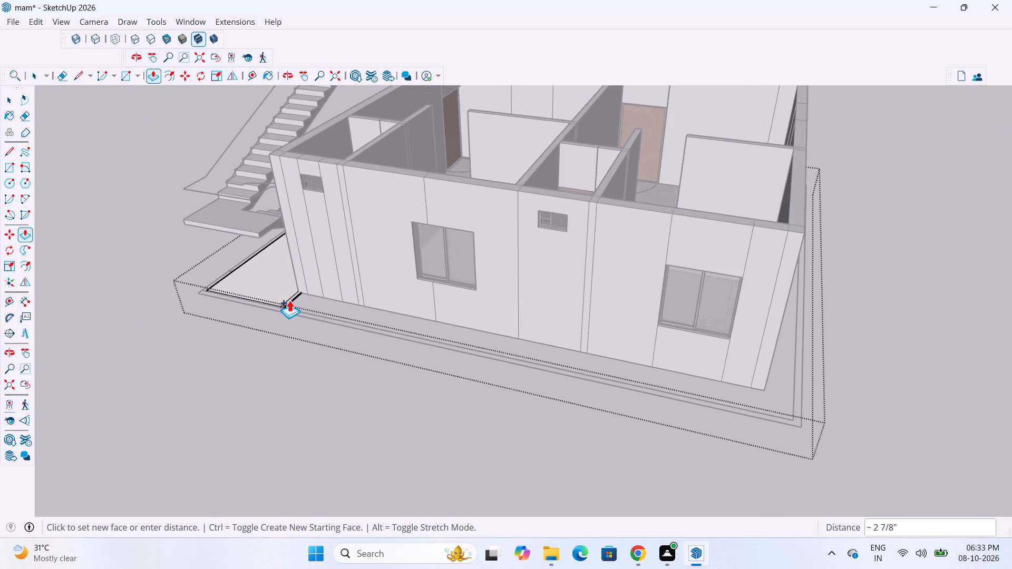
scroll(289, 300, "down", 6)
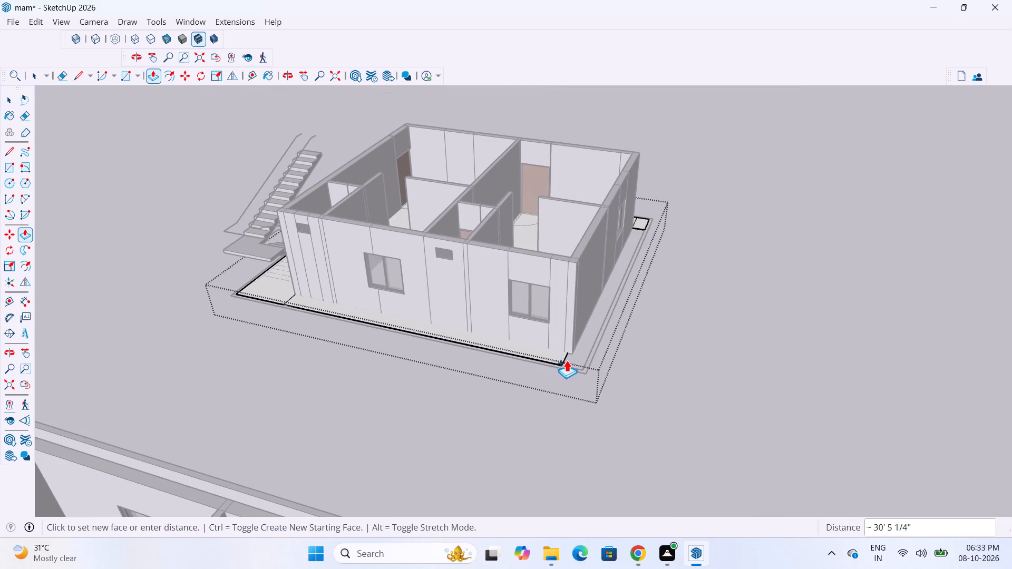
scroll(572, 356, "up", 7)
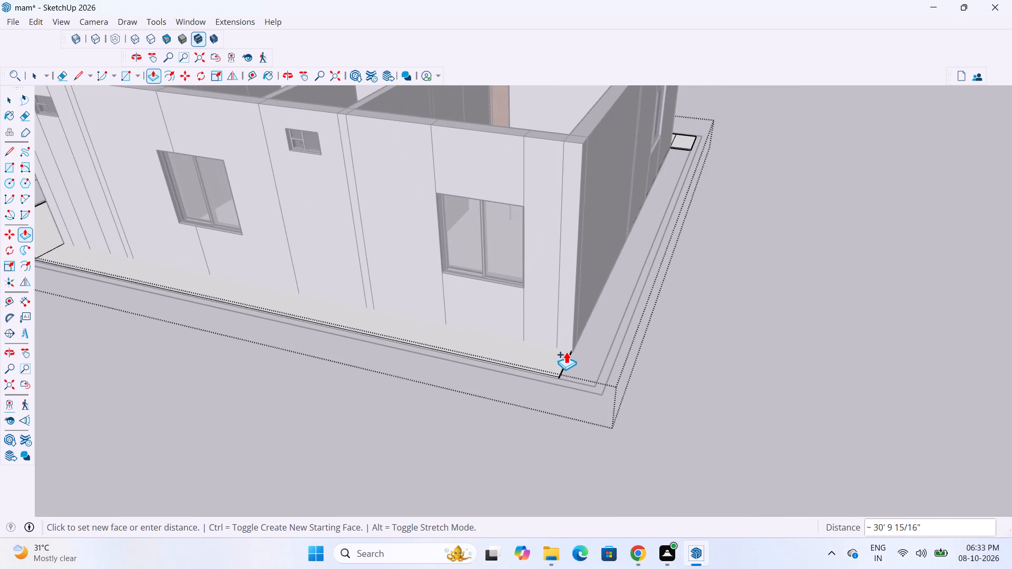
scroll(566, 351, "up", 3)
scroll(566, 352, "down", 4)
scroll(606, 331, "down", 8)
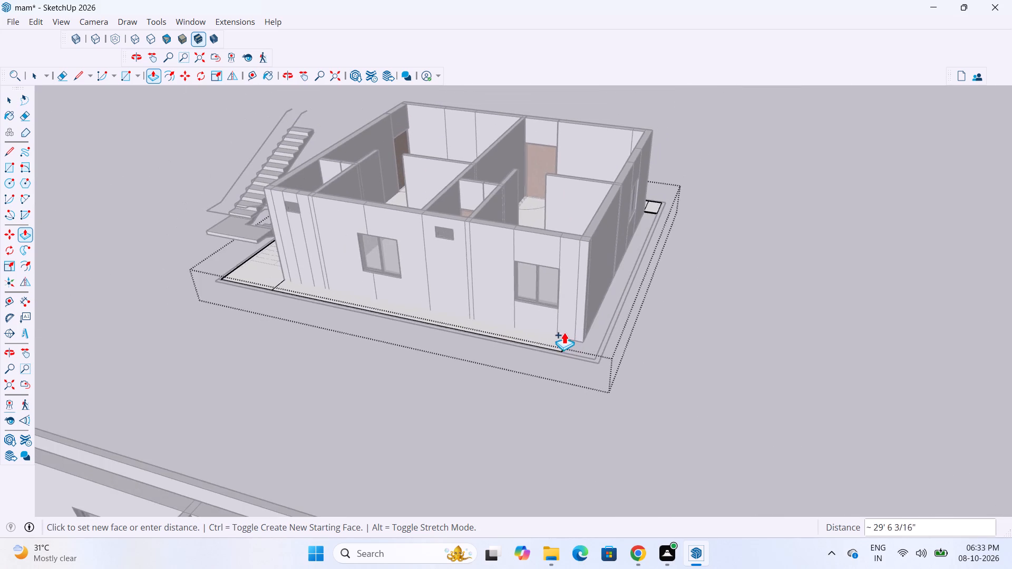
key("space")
Push/pull the end face of the slab's back corner section about 27' 5" along the back wall to the house's far corner.
scroll(325, 318, "down", 3)
scroll(297, 284, "up", 9)
middle_click_drag(351, 267, 960, 244)
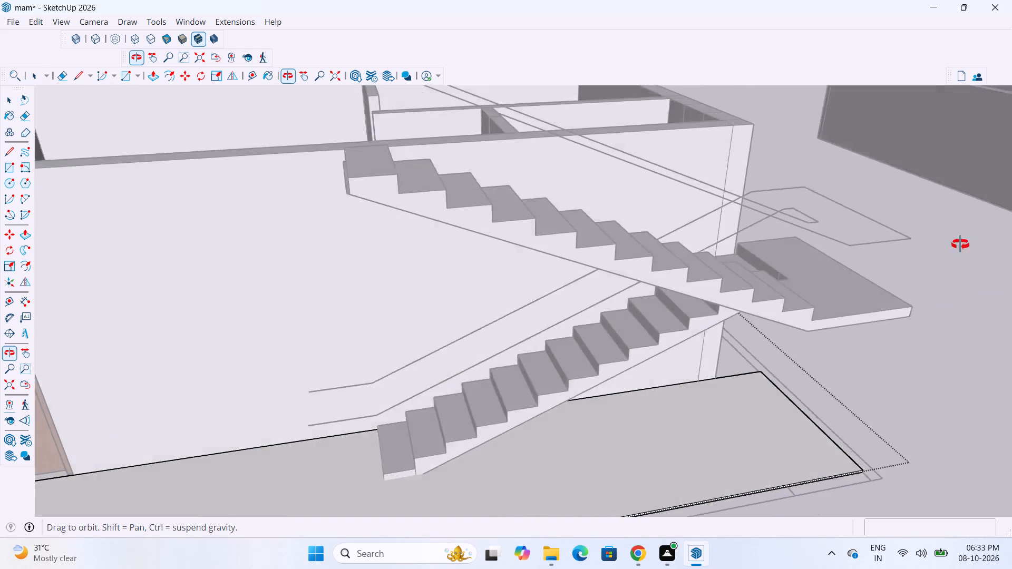
middle_click_drag(960, 244, 964, 245)
scroll(896, 280, "down", 9)
scroll(416, 428, "up", 5)
scroll(570, 405, "down", 6)
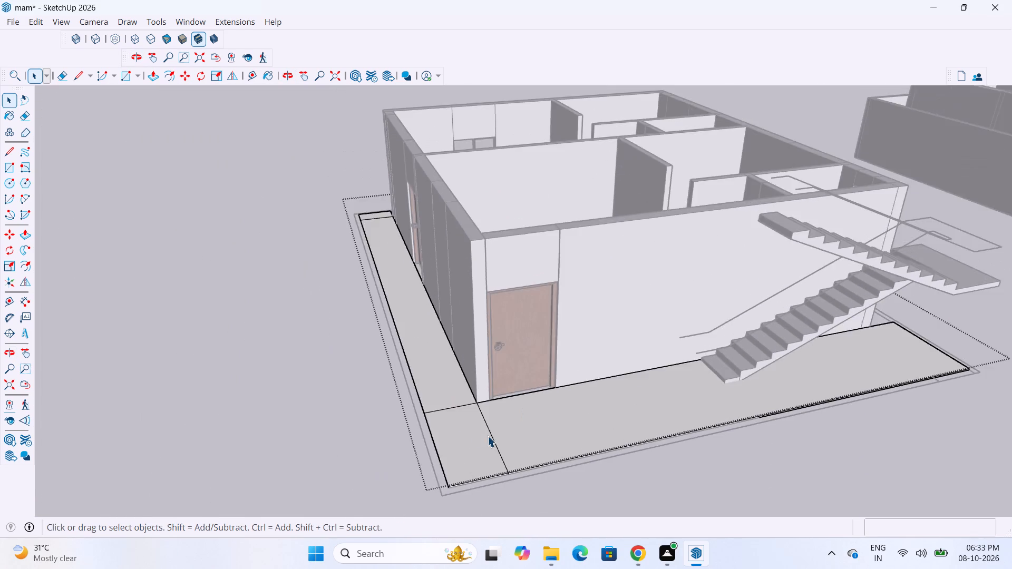
scroll(488, 436, "down", 4)
middle_click_drag(705, 410, 245, 498)
scroll(537, 267, "up", 3)
middle_click_drag(573, 282, 293, 292)
scroll(752, 170, "up", 14)
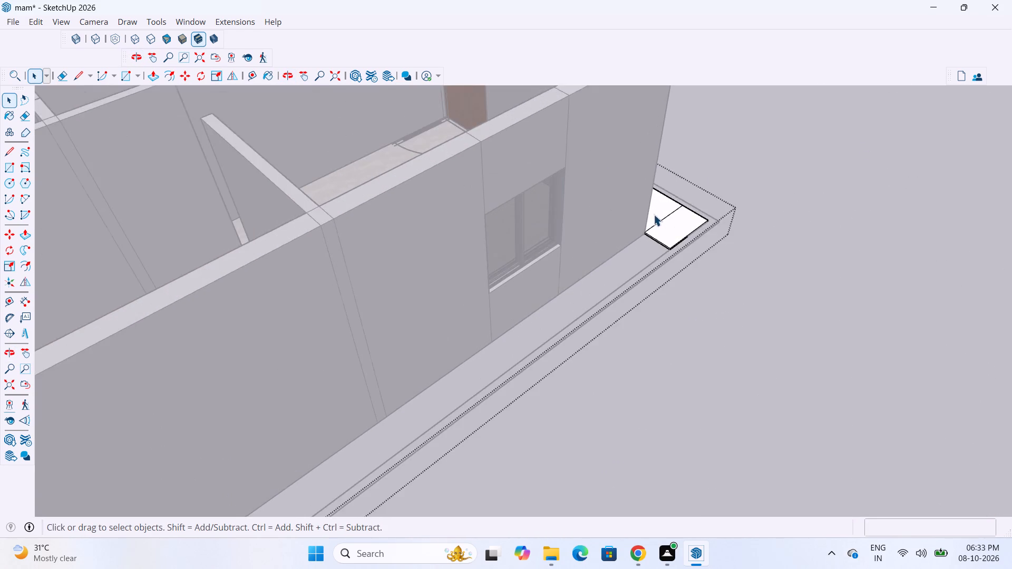
scroll(654, 214, "up", 6)
scroll(637, 256, "up", 6)
middle_click_drag(637, 239, 650, 198)
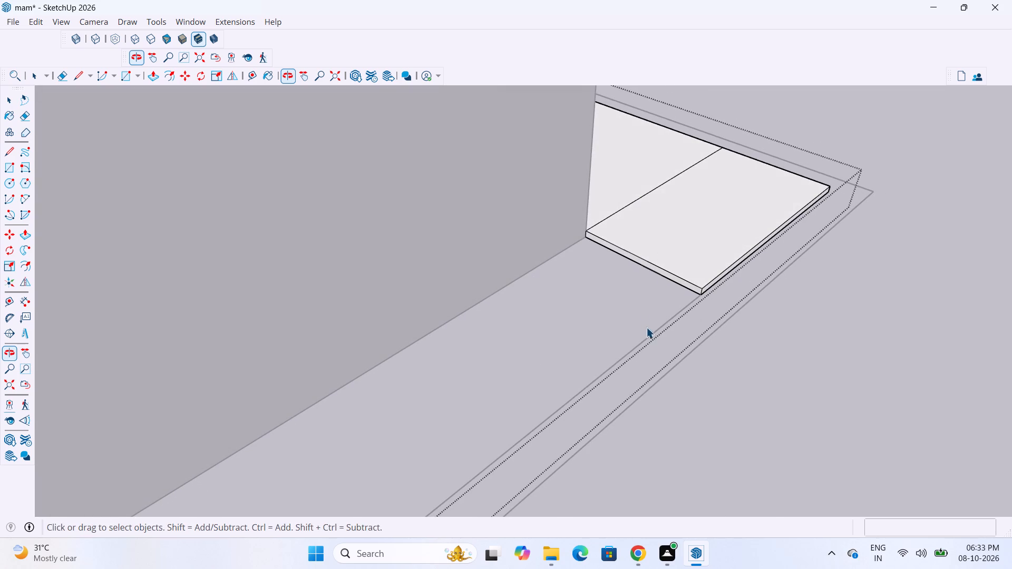
key("p")
scroll(661, 280, "up", 5)
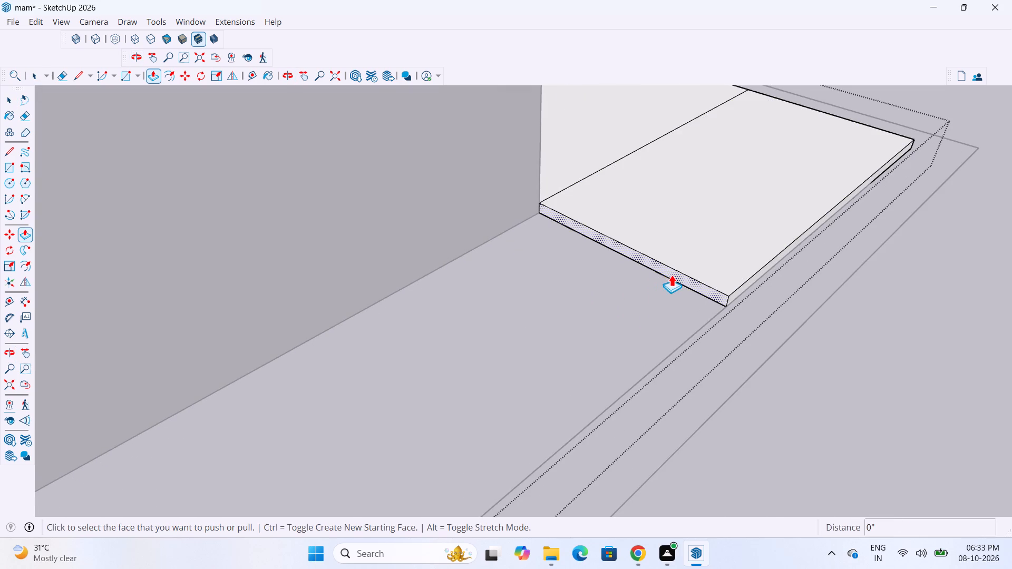
left_click(672, 274)
scroll(589, 297, "down", 20)
scroll(589, 297, "down", 8)
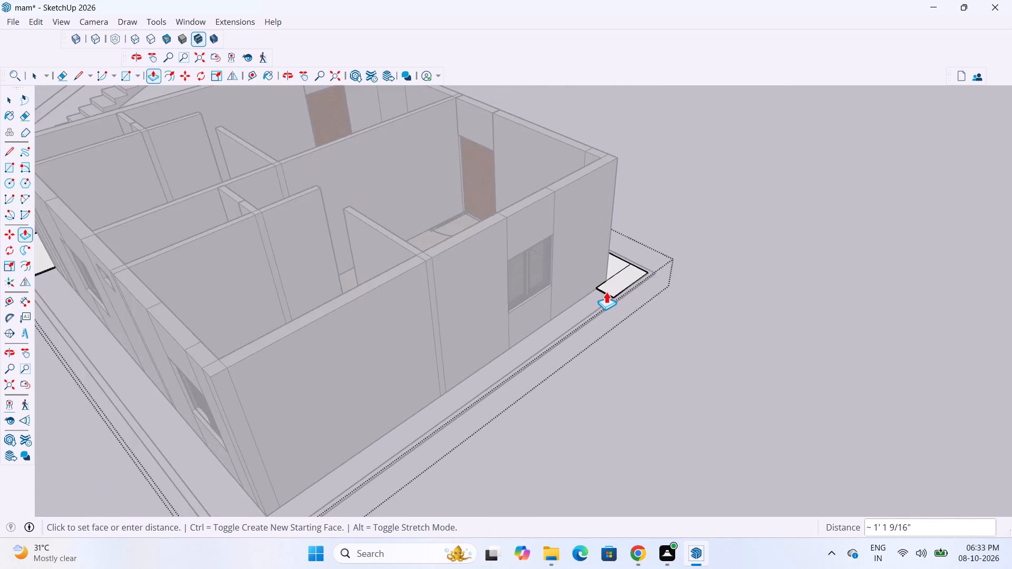
scroll(606, 291, "down", 9)
scroll(494, 368, "up", 12)
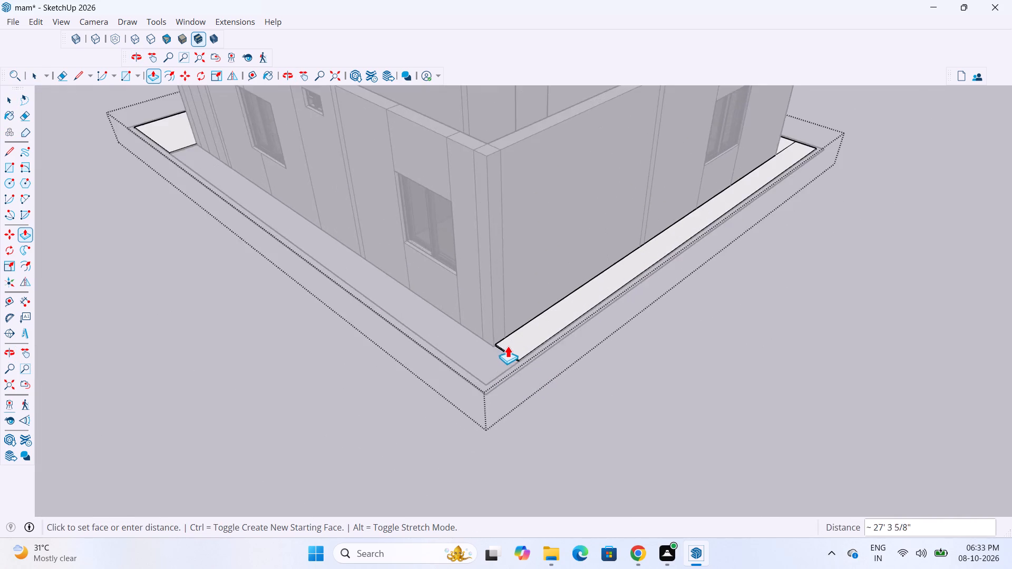
scroll(508, 346, "up", 9)
left_click(472, 327)
Push/pull the back strip's end face about 2' as a new section, up to the inner boundary line.
scroll(468, 382, "up", 2)
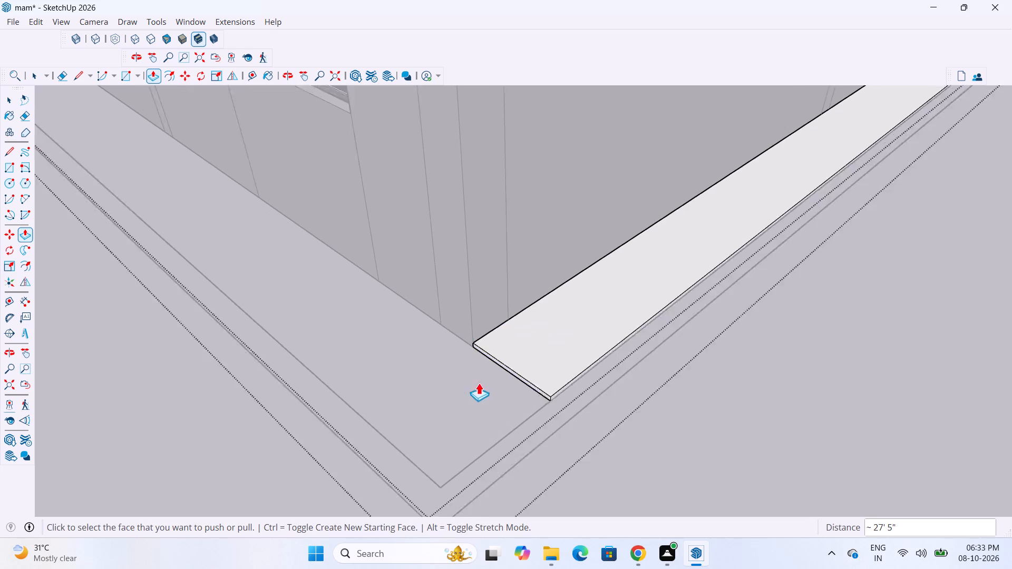
scroll(479, 382, "up", 5)
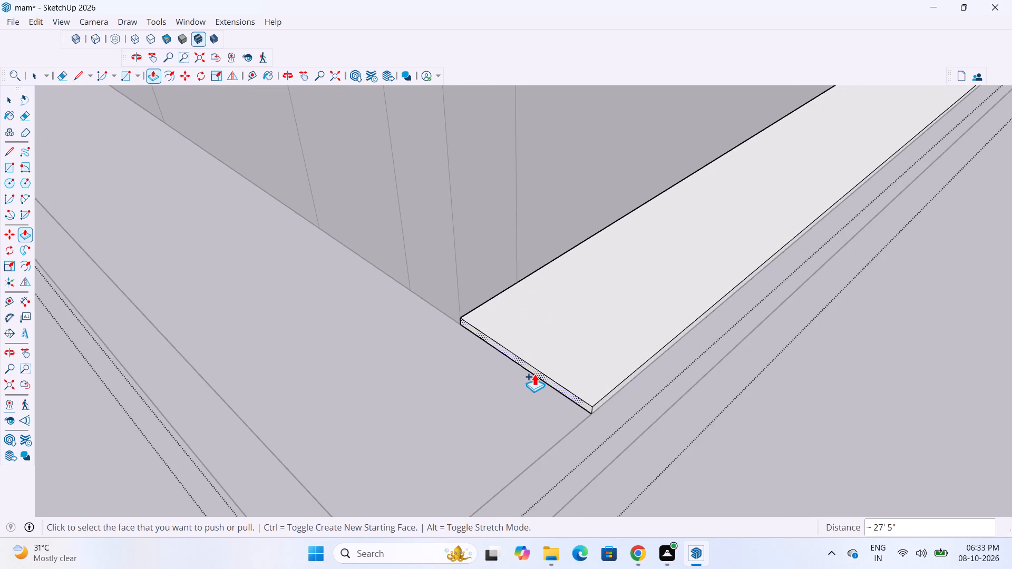
left_click(534, 374)
scroll(493, 351, "down", 8)
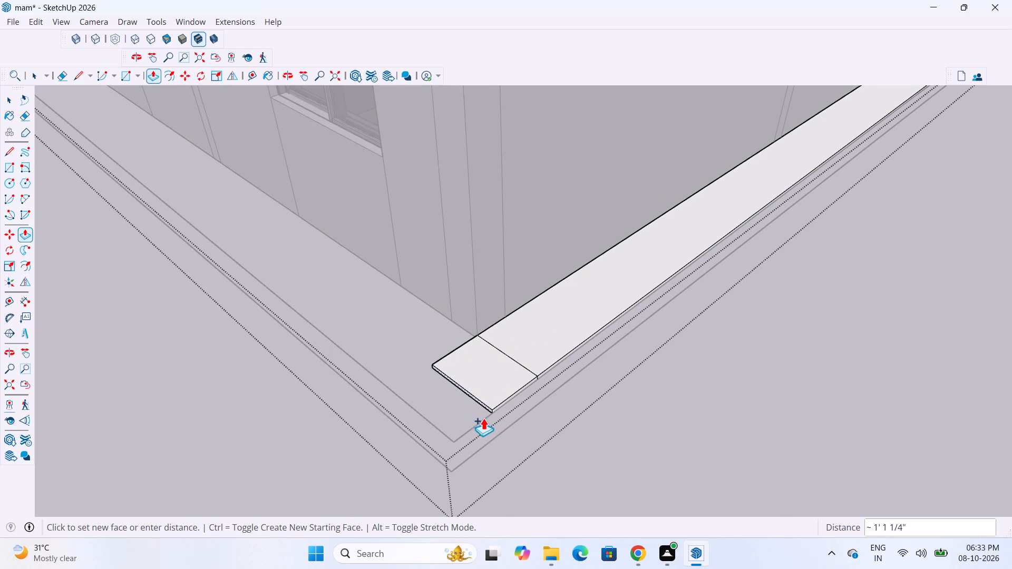
scroll(455, 436, "down", 6)
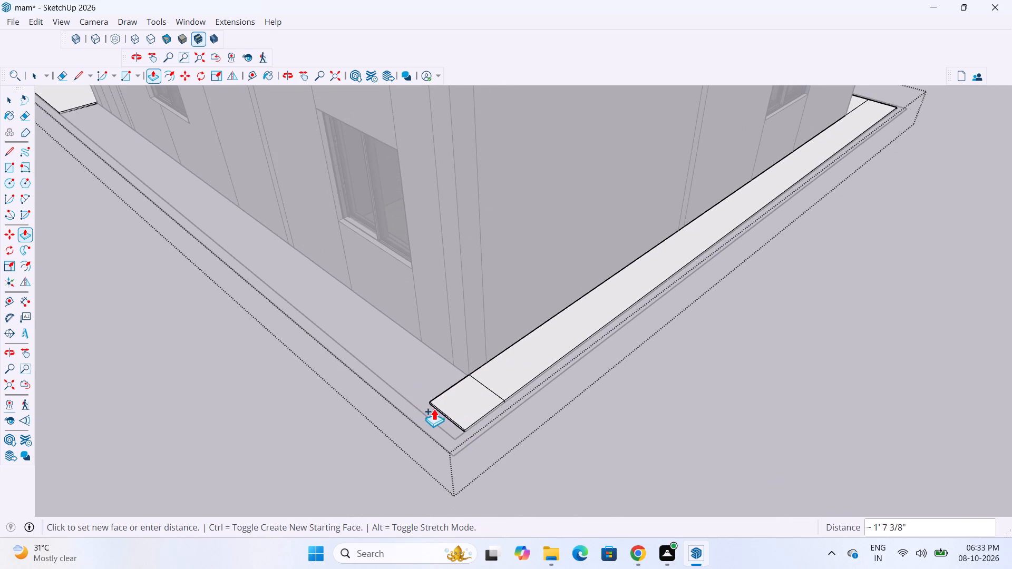
left_click(402, 395)
Push/pull the back corner section's side face 30' 10 1/2" as a new section along the windowed wall, meeting the staircase-side slab.
scroll(478, 420, "down", 4)
middle_click_drag(479, 382, 826, 339)
scroll(688, 348, "up", 7)
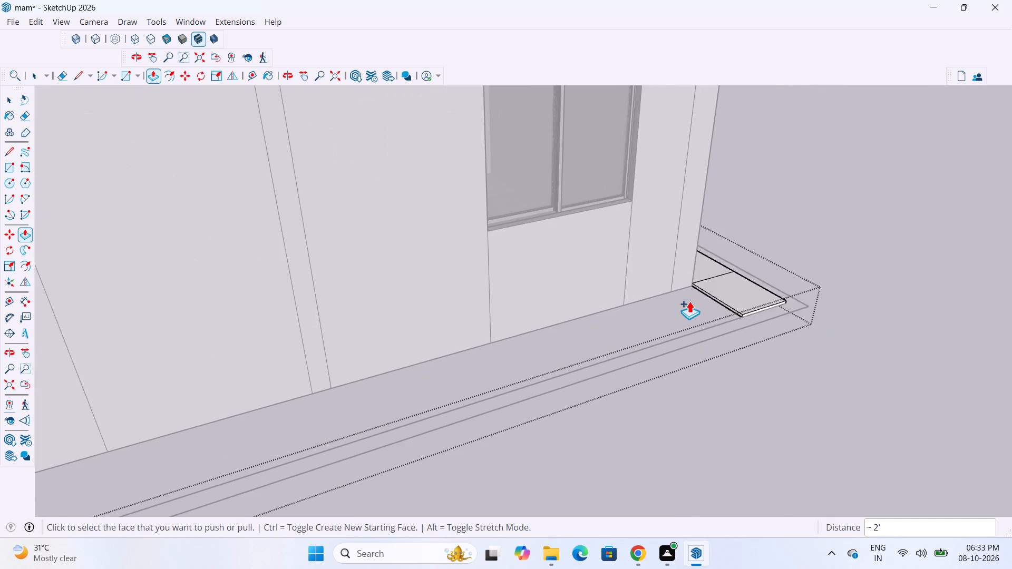
scroll(689, 301, "up", 13)
left_click(733, 310)
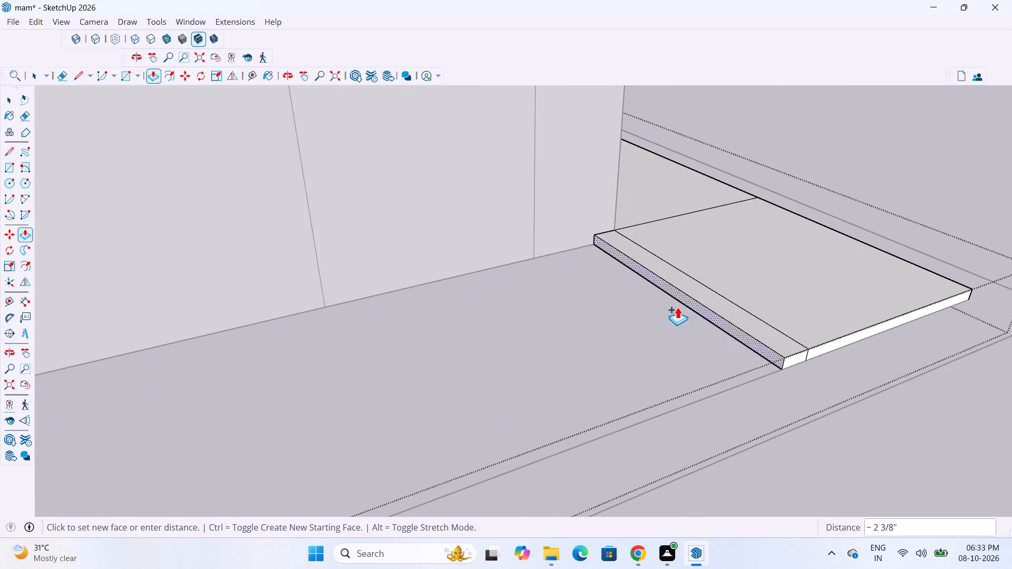
scroll(676, 307, "down", 20)
scroll(676, 307, "down", 11)
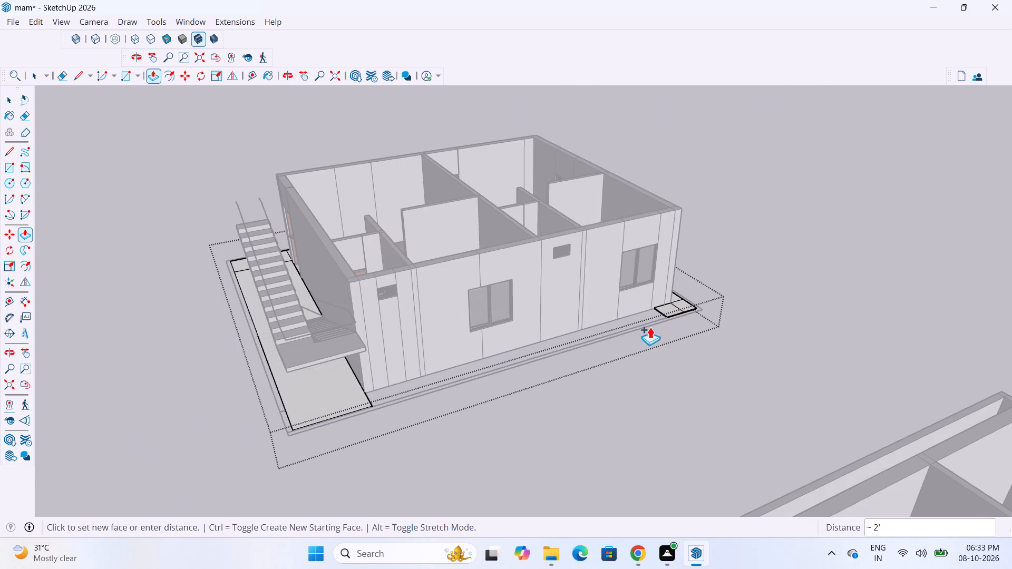
scroll(357, 418, "up", 20)
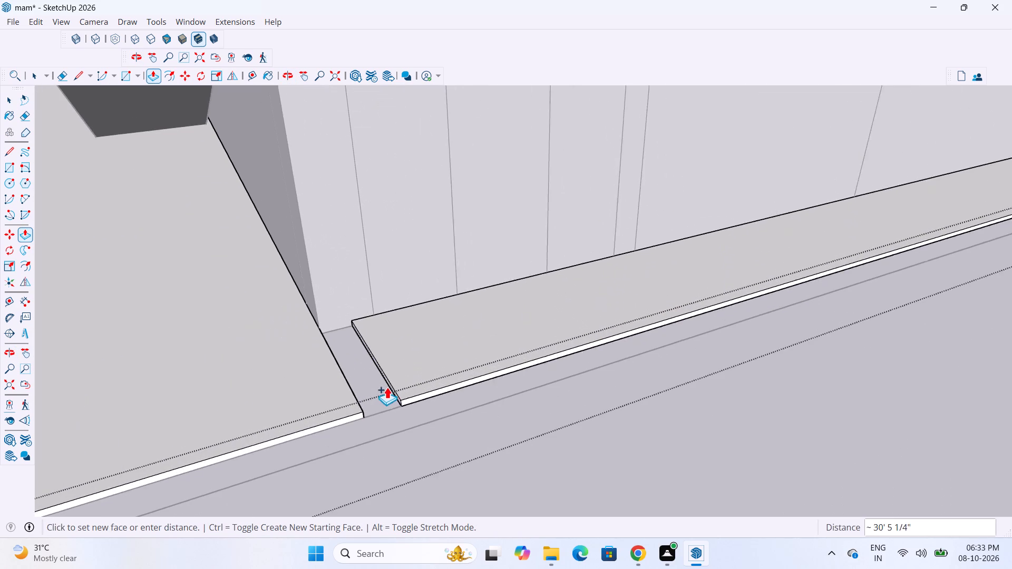
scroll(387, 387, "up", 1)
left_click(361, 415)
Close the slab group to leave its editing mode.
scroll(538, 401, "down", 7)
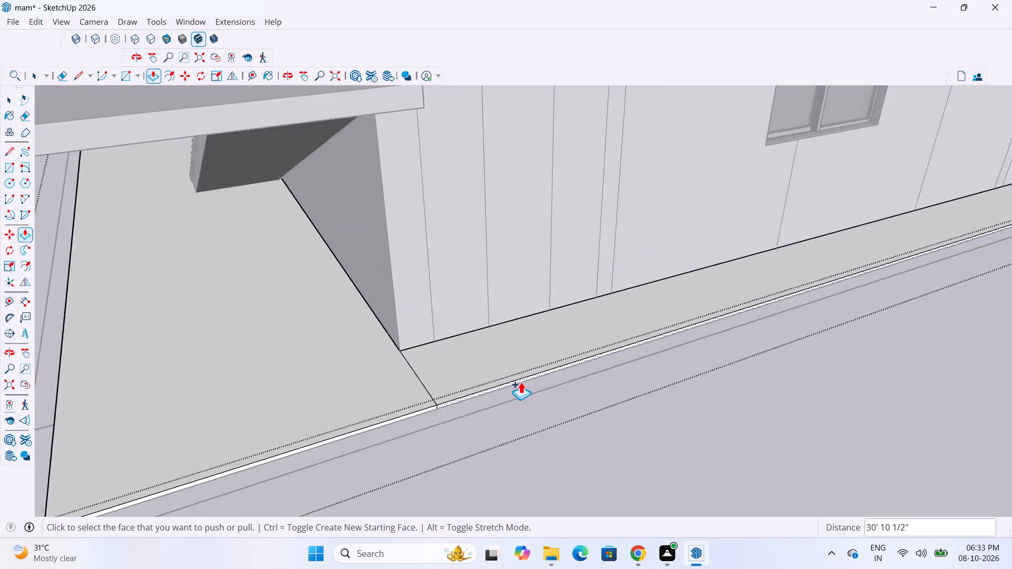
scroll(521, 381, "down", 12)
middle_click_drag(518, 370, 813, 404)
key("space")
key("space")
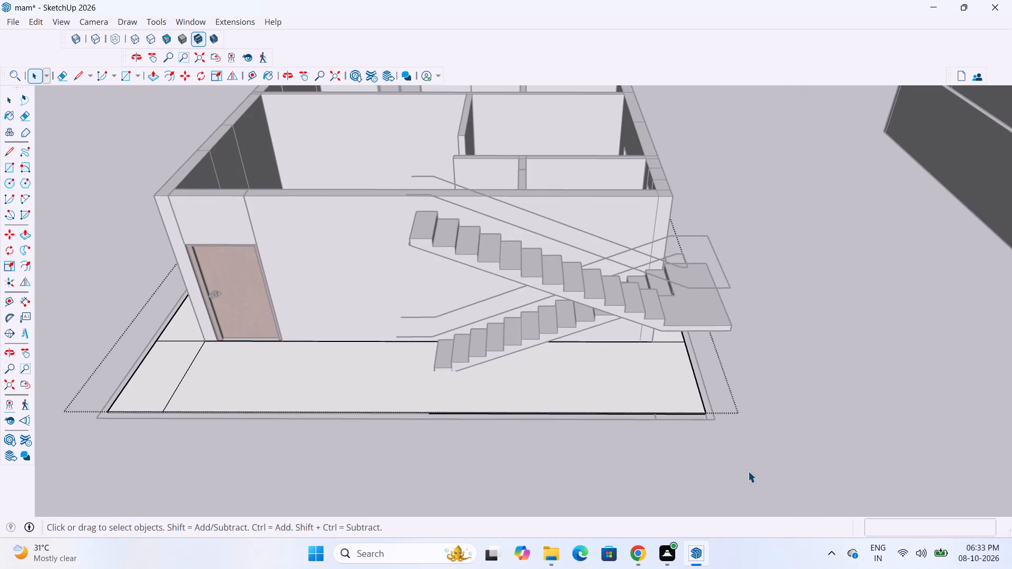
left_click(834, 427)
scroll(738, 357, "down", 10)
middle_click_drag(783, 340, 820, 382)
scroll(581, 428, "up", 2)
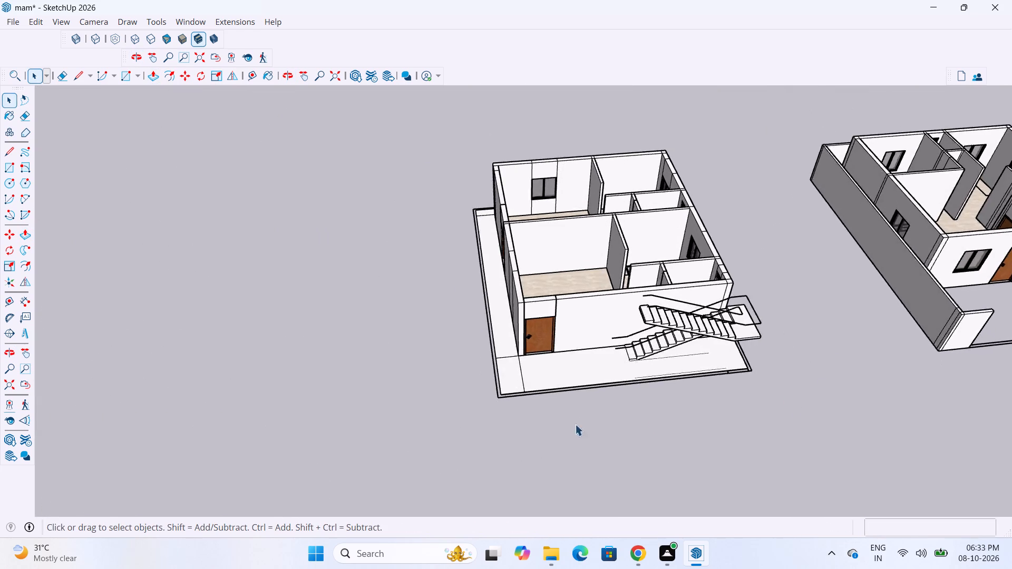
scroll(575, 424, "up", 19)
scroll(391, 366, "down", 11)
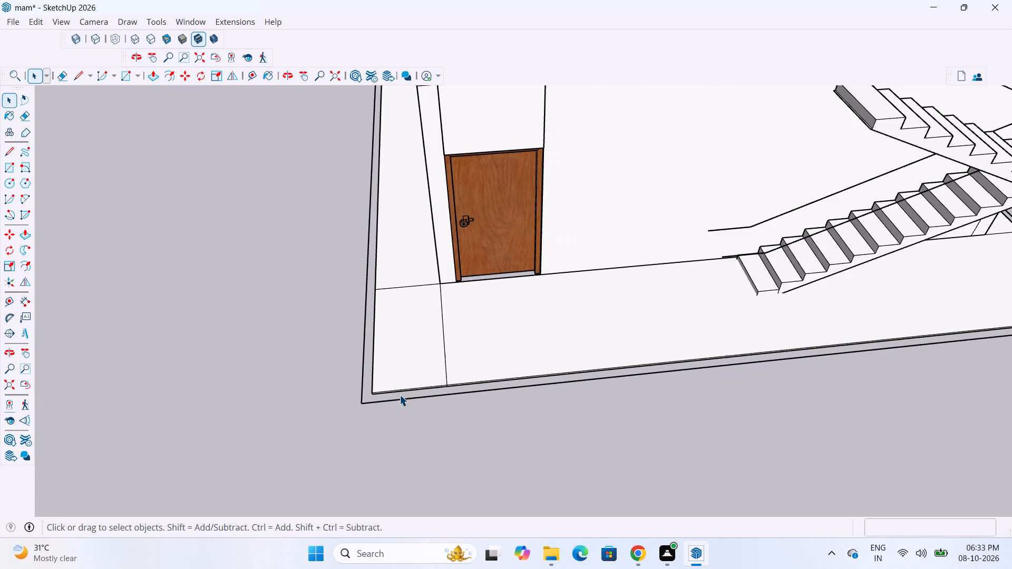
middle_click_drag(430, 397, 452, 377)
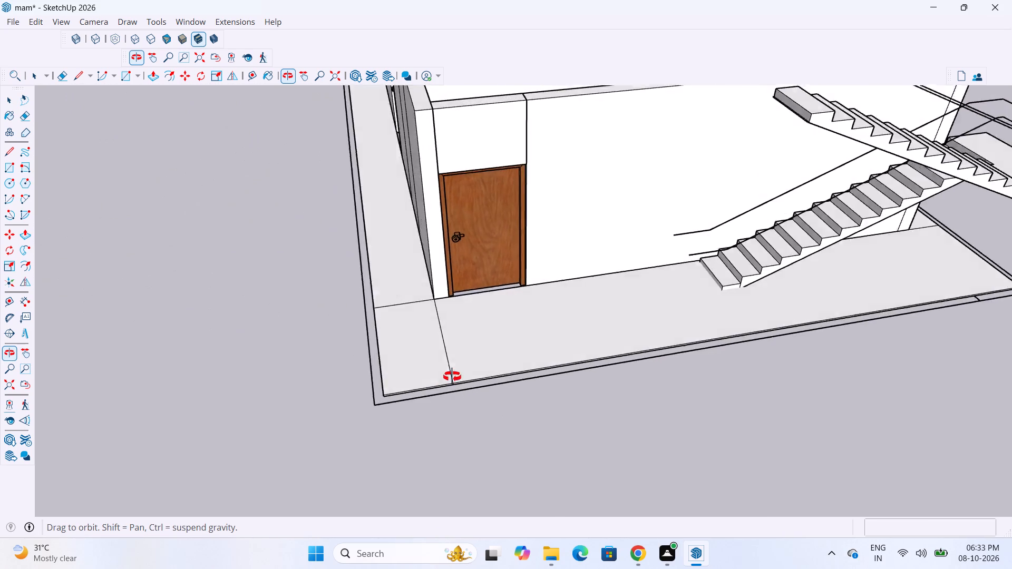
Examine the finished slab around all sides of the house and compare it with the reference house's boundary walls.
middle_click_drag(452, 377, 398, 394)
scroll(364, 391, "down", 10)
scroll(571, 400, "up", 8)
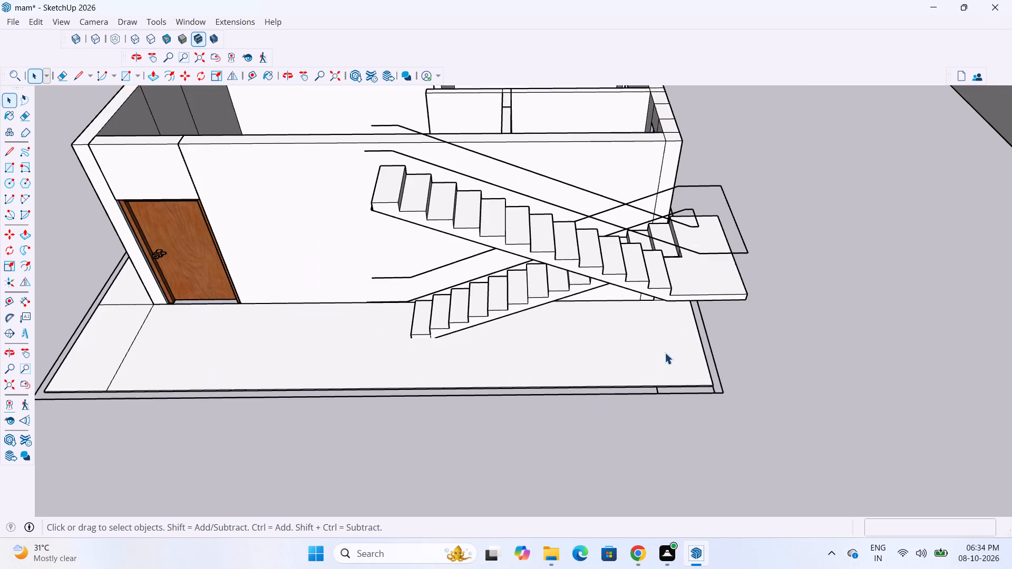
middle_click_drag(704, 331, 417, 300)
scroll(442, 322, "down", 10)
scroll(665, 286, "up", 3)
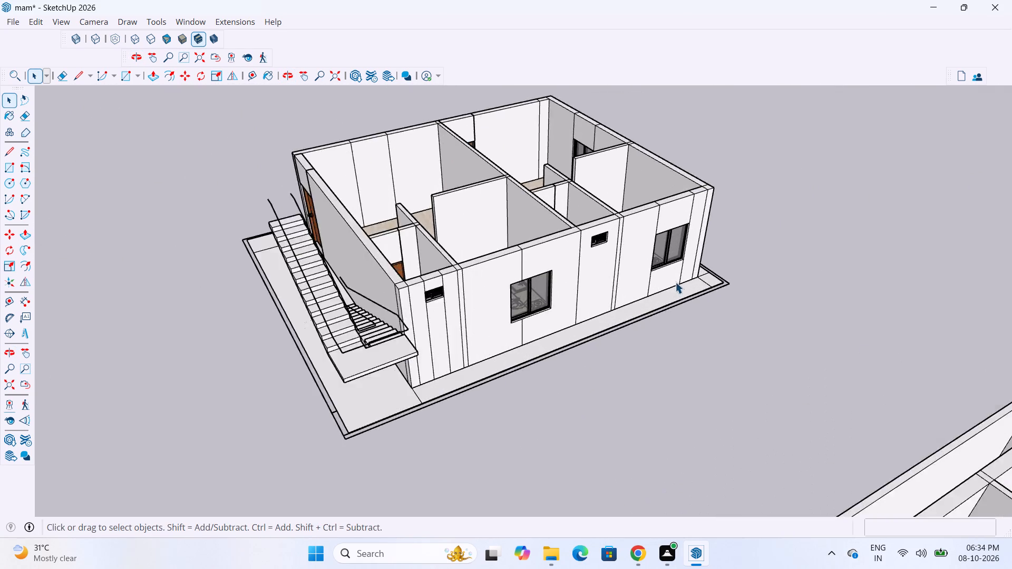
scroll(675, 282, "up", 13)
scroll(673, 317, "down", 9)
middle_click_drag(551, 256, 852, 262)
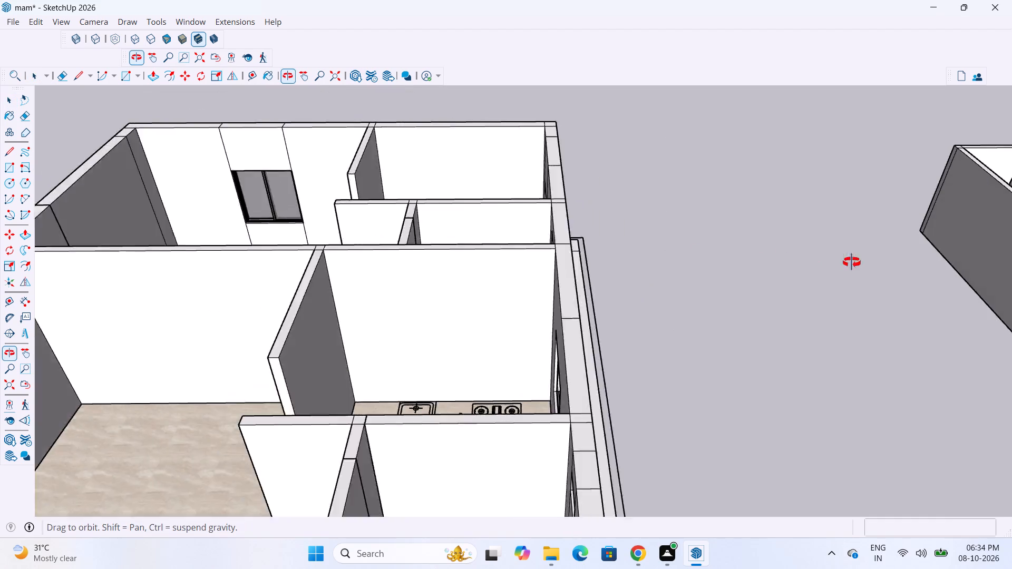
middle_click_drag(852, 262, 914, 286)
scroll(680, 309, "down", 10)
scroll(622, 322, "down", 4)
scroll(544, 333, "down", 8)
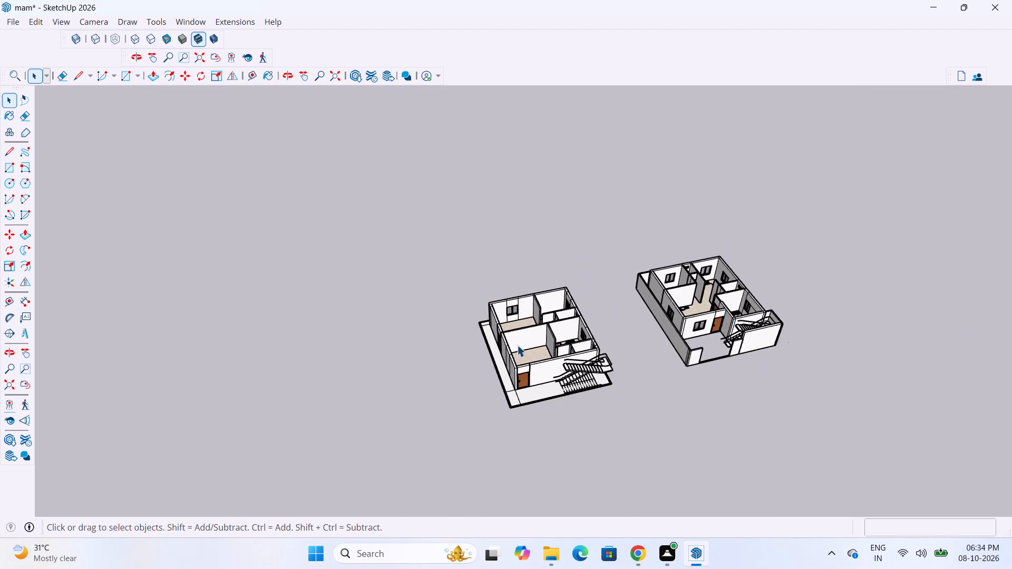
scroll(517, 345, "down", 2)
middle_click_drag(593, 376, 483, 348)
scroll(543, 343, "up", 12)
scroll(458, 260, "down", 5)
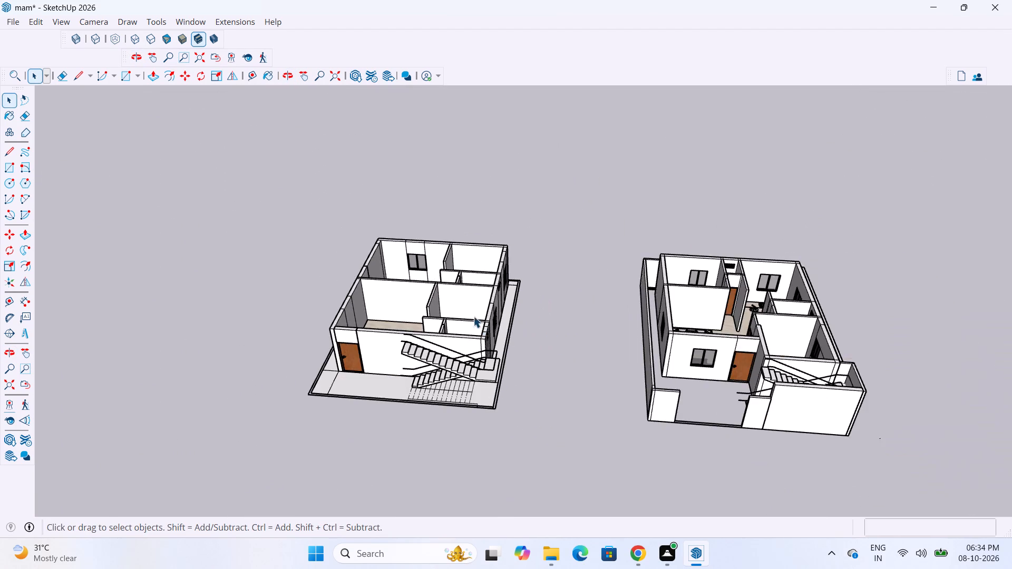
scroll(495, 367, "up", 16)
middle_click_drag(542, 356, 502, 345)
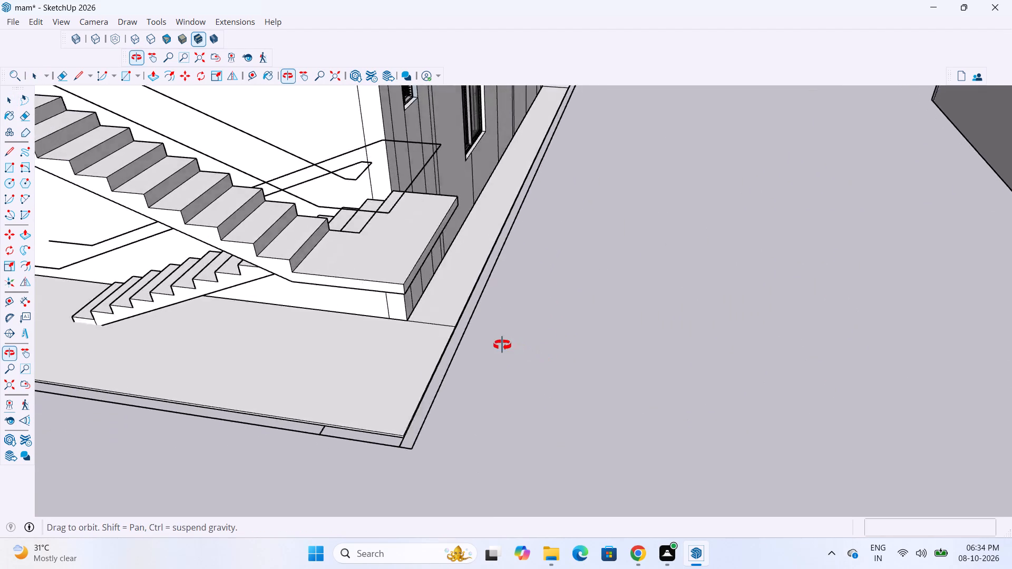
middle_click_drag(502, 345, 494, 343)
scroll(342, 345, "up", 3)
scroll(409, 380, "up", 8)
scroll(419, 371, "down", 8)
scroll(417, 398, "down", 18)
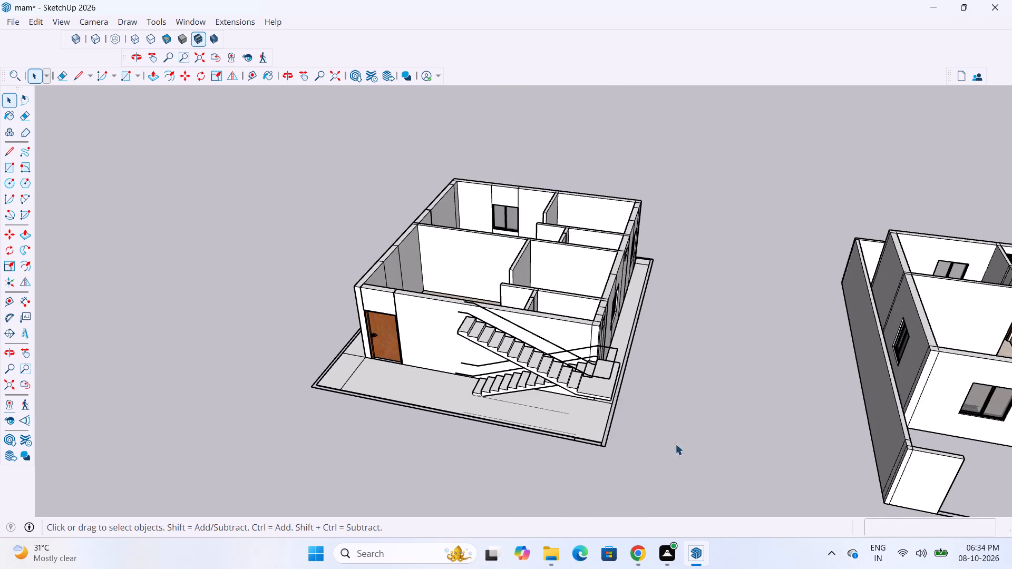
middle_click_drag(476, 331, 666, 363)
scroll(666, 363, "down", 1)
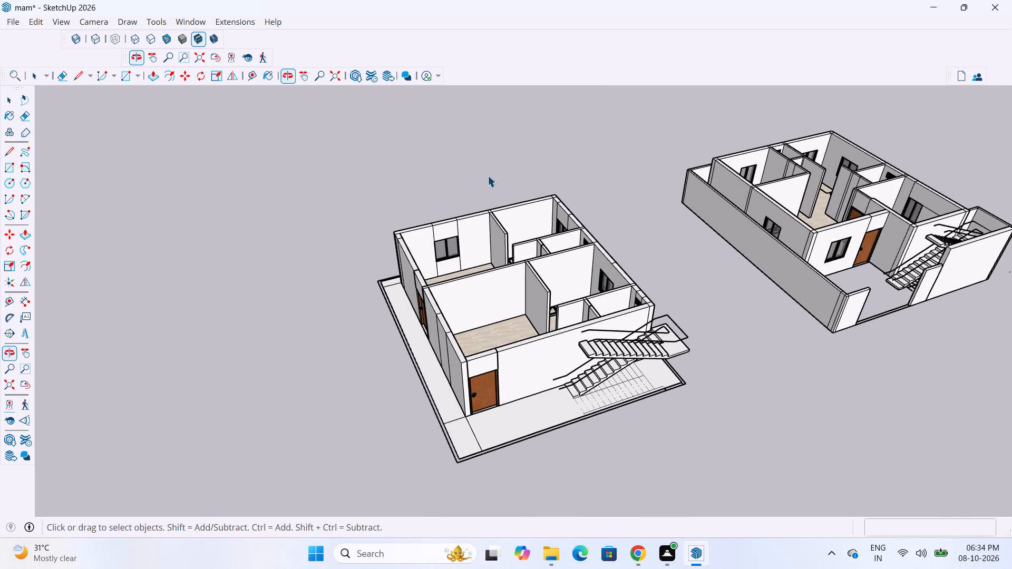
scroll(485, 172, "up", 3)
scroll(483, 175, "down", 8)
middle_click_drag(560, 232, 507, 213)
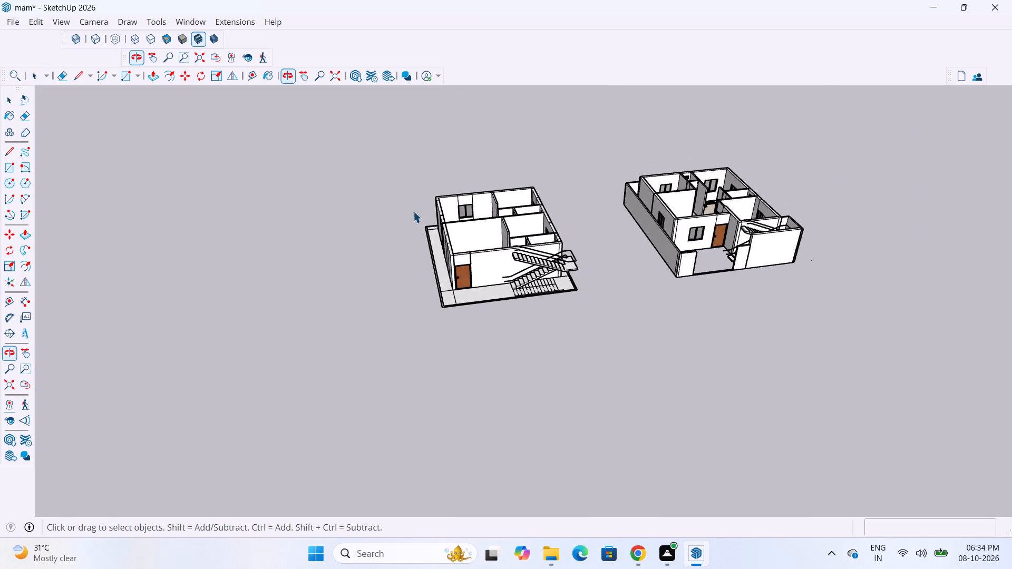
scroll(406, 214, "up", 7)
scroll(407, 206, "down", 5)
scroll(463, 248, "up", 3)
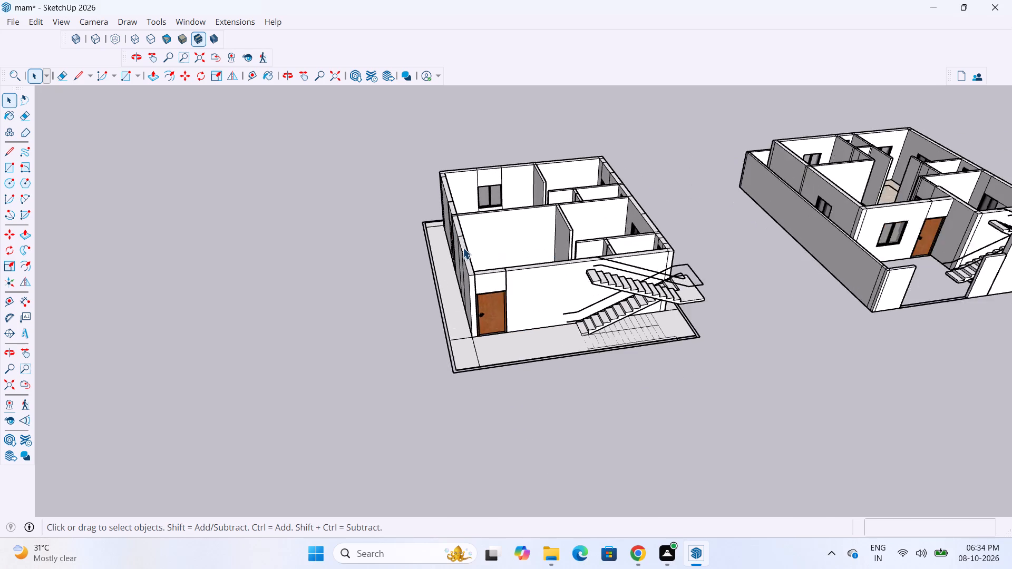
scroll(463, 248, "up", 3)
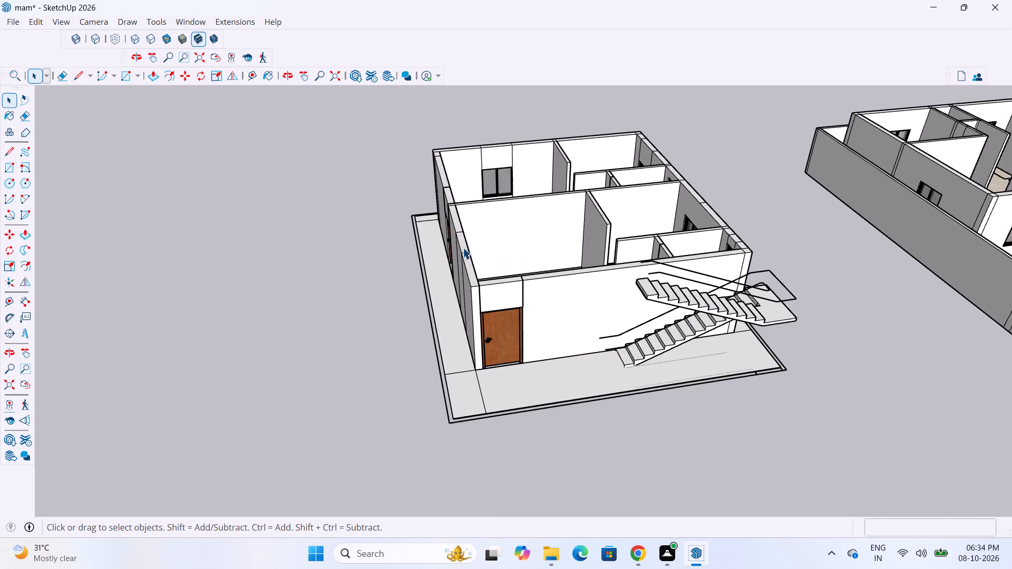
scroll(463, 282, "up", 7)
scroll(434, 236, "down", 5)
scroll(408, 236, "up", 5)
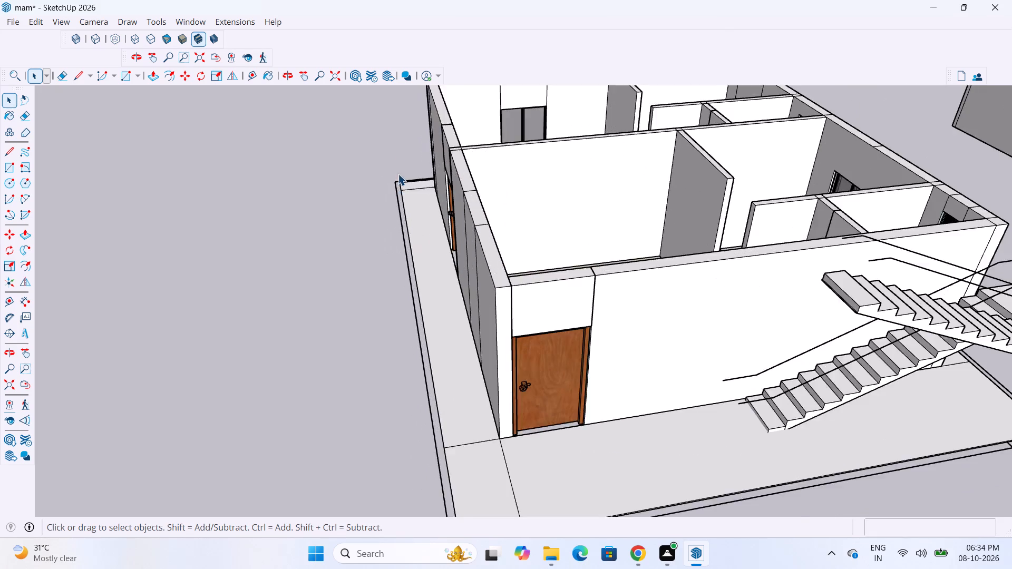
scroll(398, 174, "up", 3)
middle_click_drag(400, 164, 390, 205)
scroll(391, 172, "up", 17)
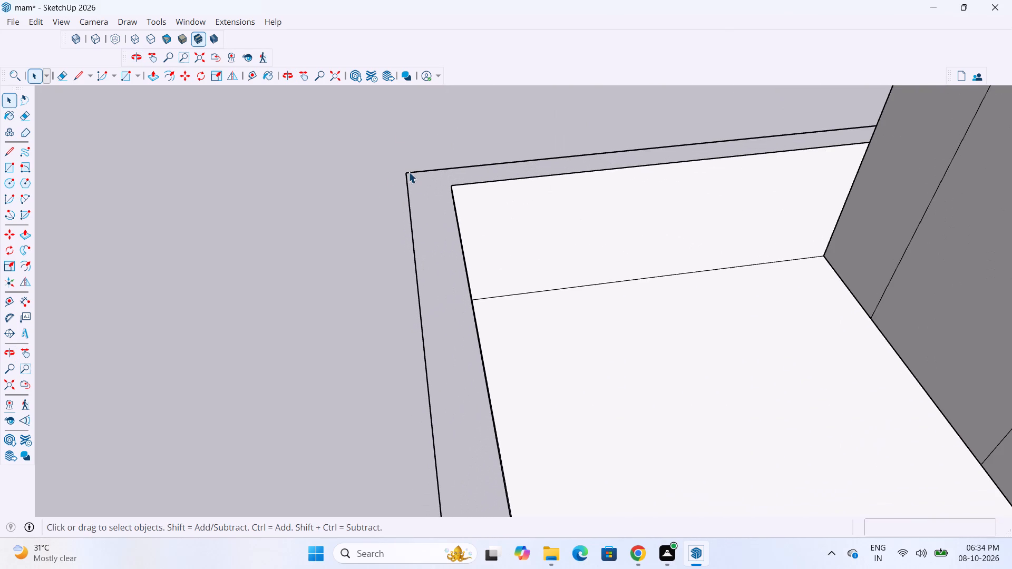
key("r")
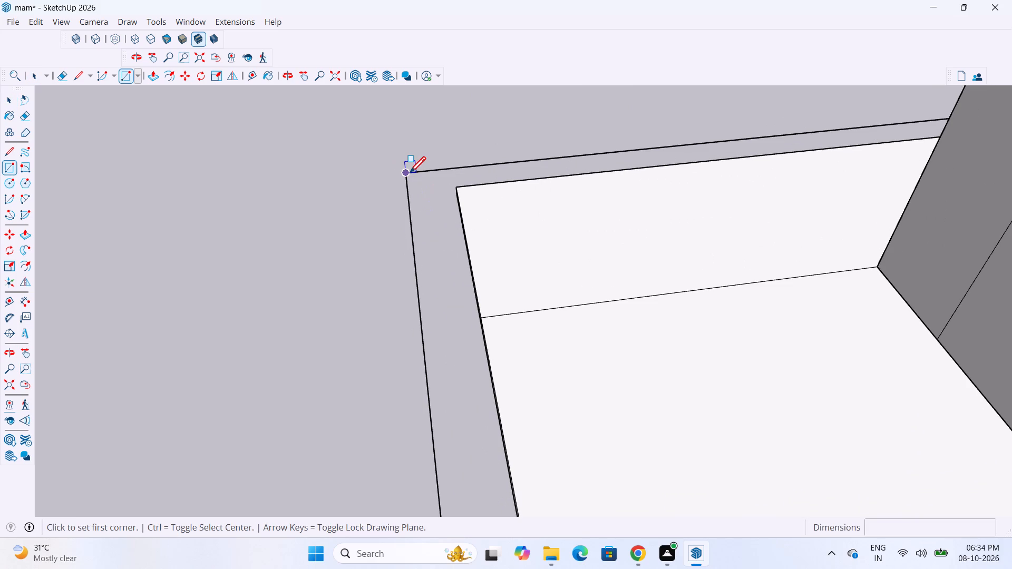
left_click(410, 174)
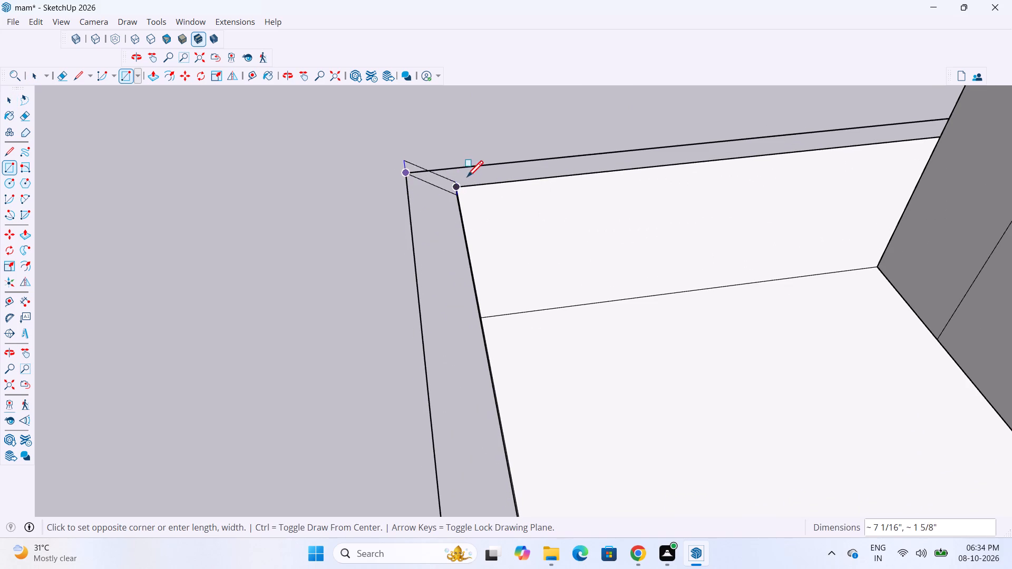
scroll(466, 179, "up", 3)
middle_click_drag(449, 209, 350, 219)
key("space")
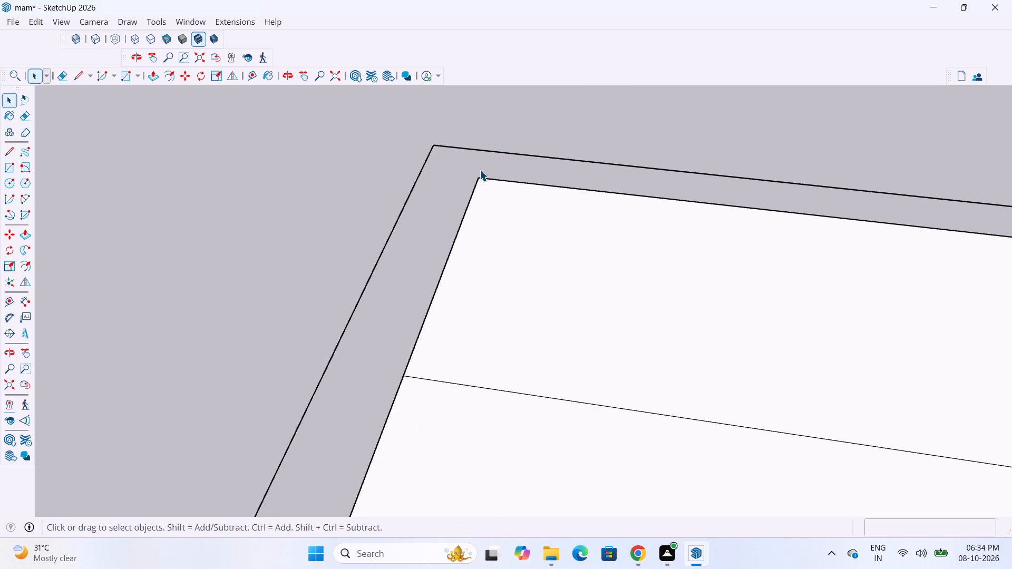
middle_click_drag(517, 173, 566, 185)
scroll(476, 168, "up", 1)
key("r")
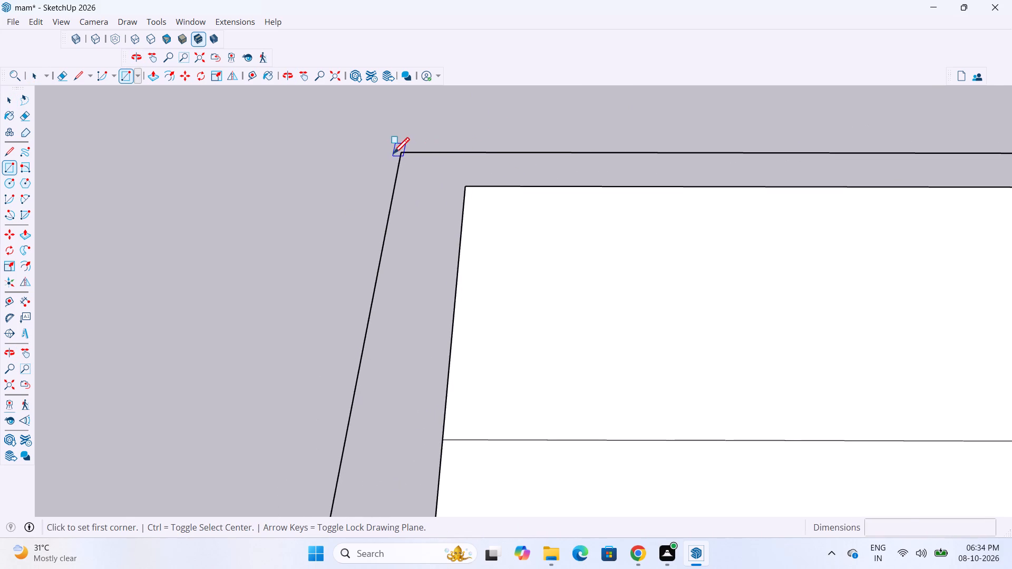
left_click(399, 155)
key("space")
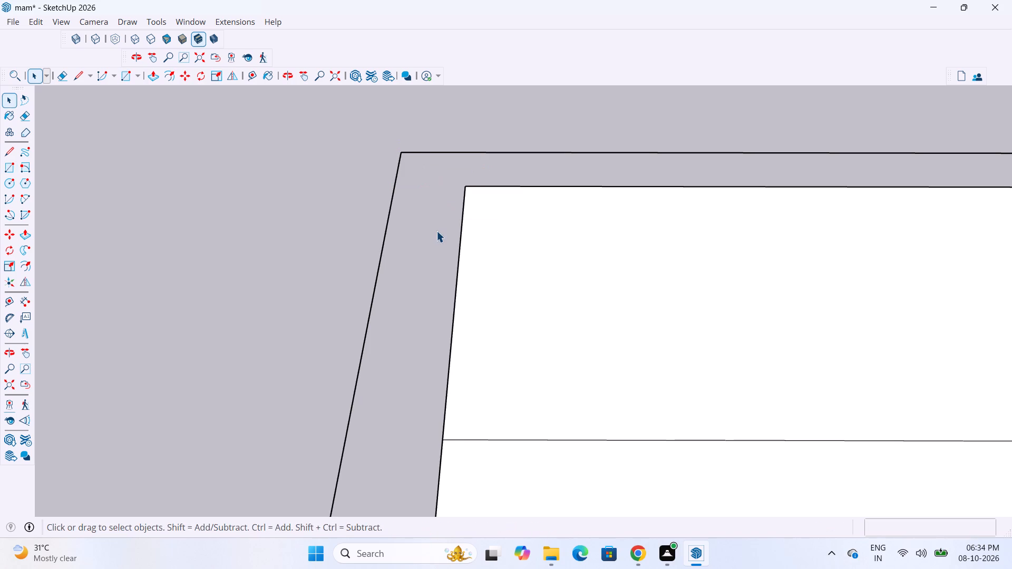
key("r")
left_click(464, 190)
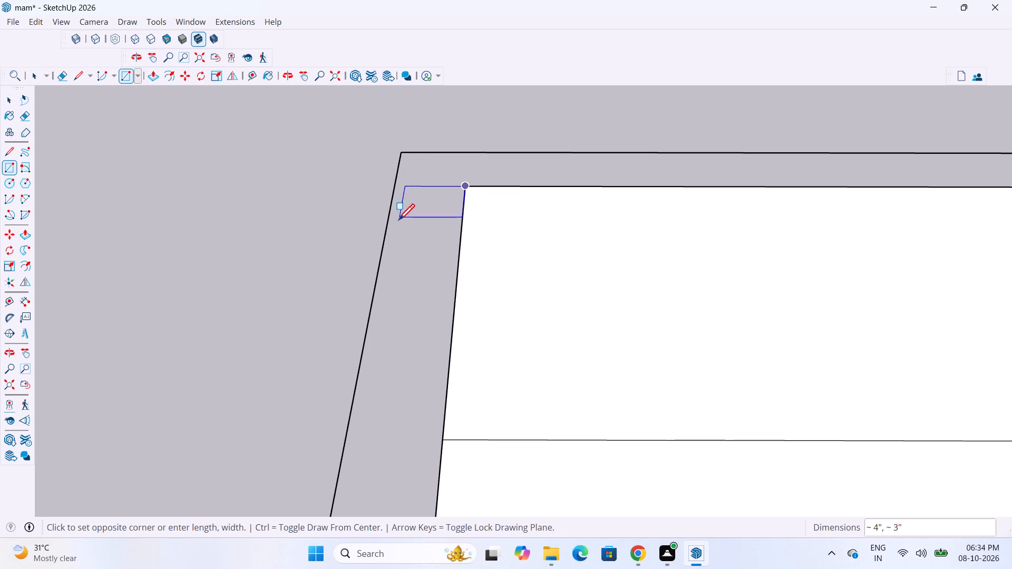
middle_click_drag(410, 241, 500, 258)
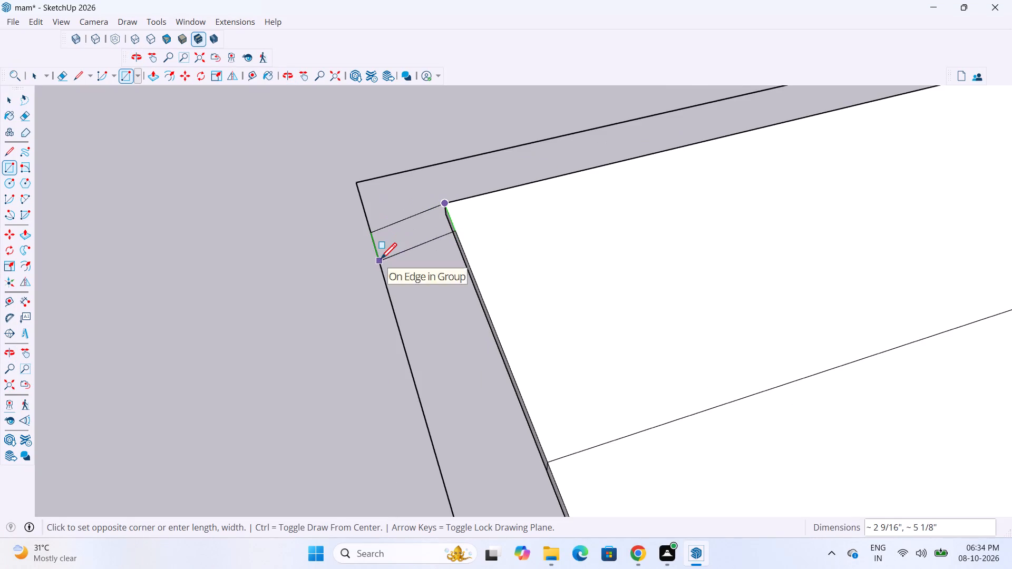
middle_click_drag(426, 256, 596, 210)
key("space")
Draw a rectangle about 7" by 5" from the slab's back corner on the side-door side out to the outer boundary line.
scroll(443, 340, "up", 6)
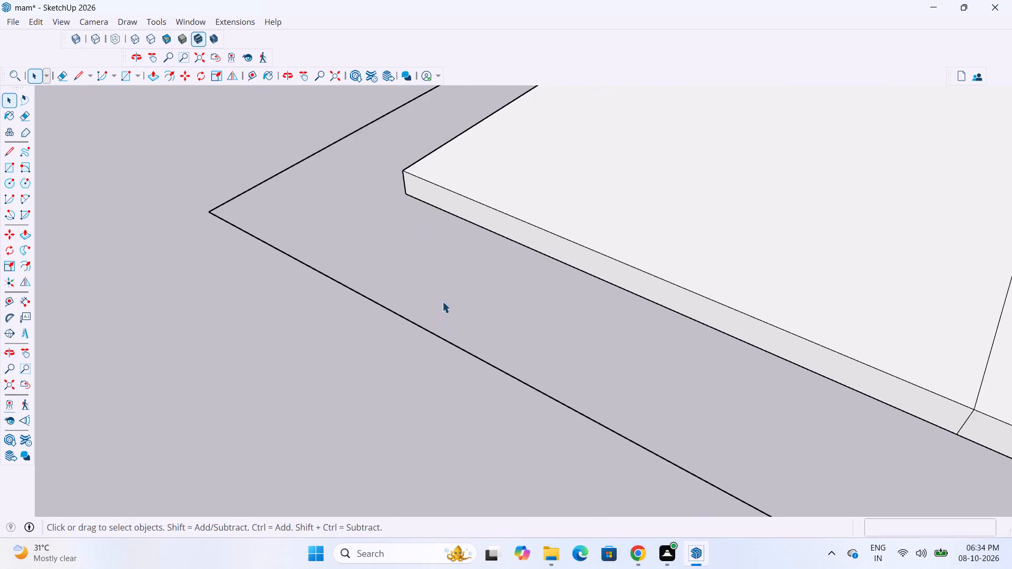
middle_click_drag(454, 277, 471, 260)
key("r")
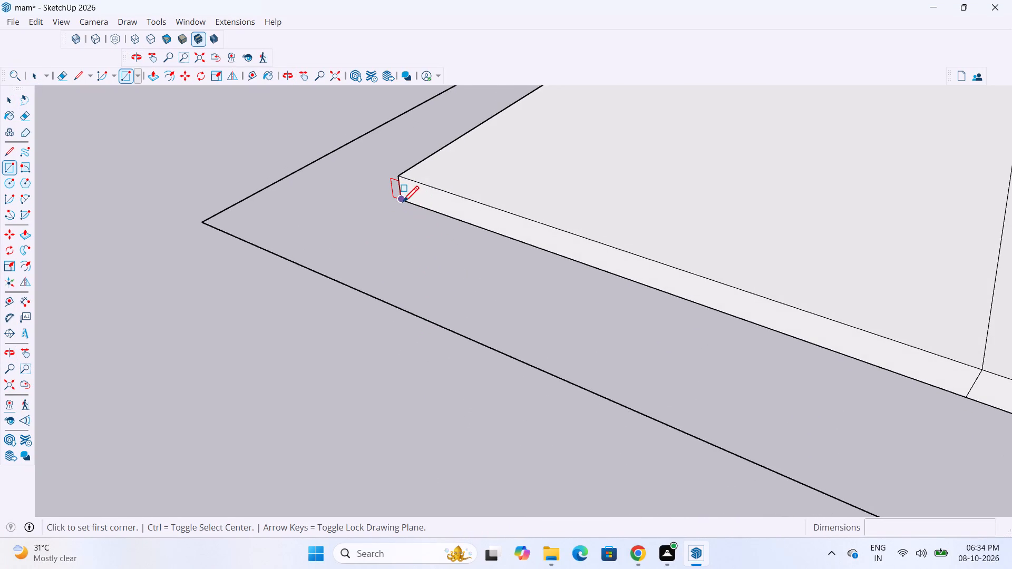
left_click(400, 203)
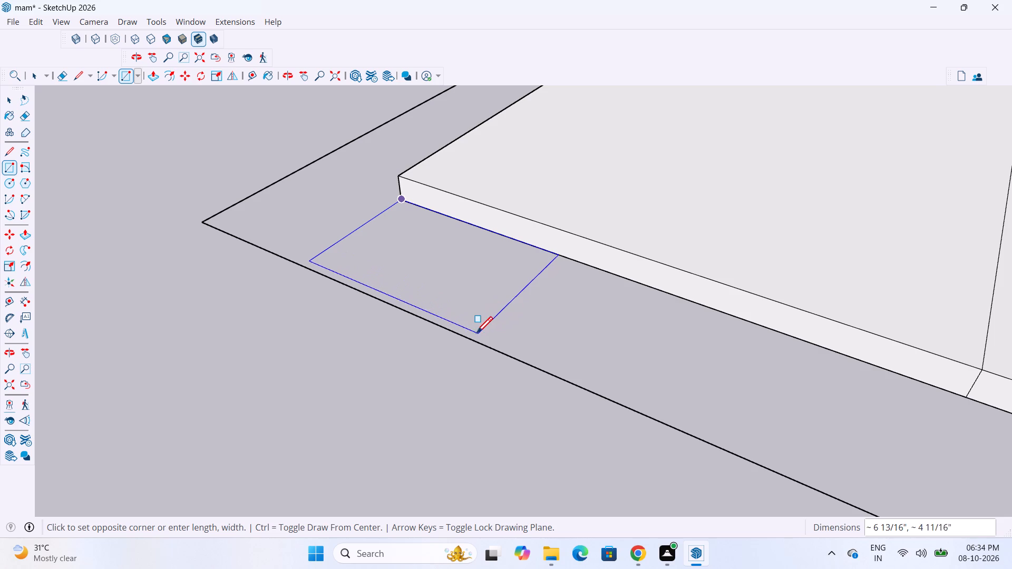
left_click(473, 338)
scroll(498, 346, "down", 3)
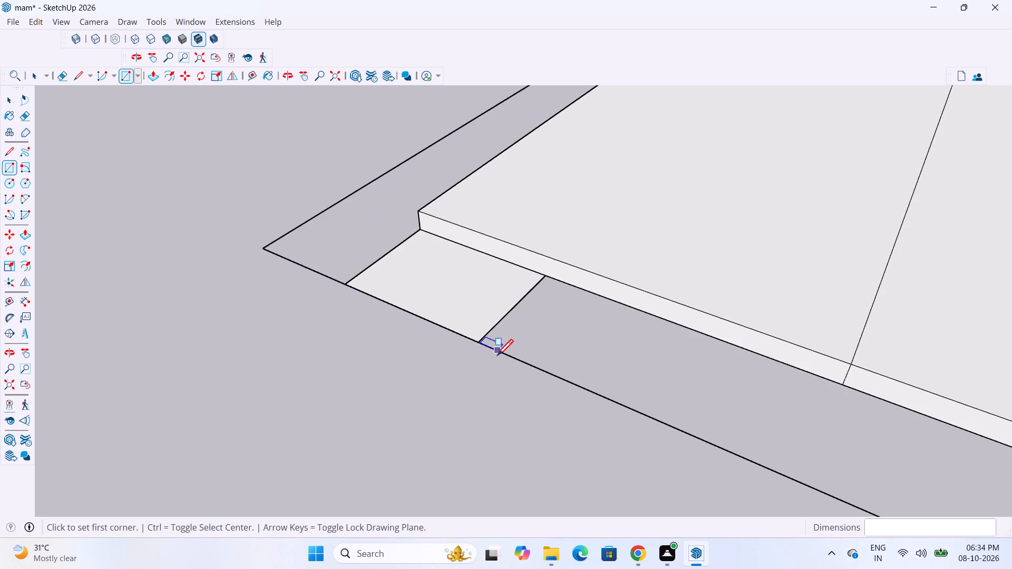
Make the small boundary rectangle's face and edges a group.
middle_click_drag(531, 364, 280, 375)
key("space")
key("space")
double_click(442, 279)
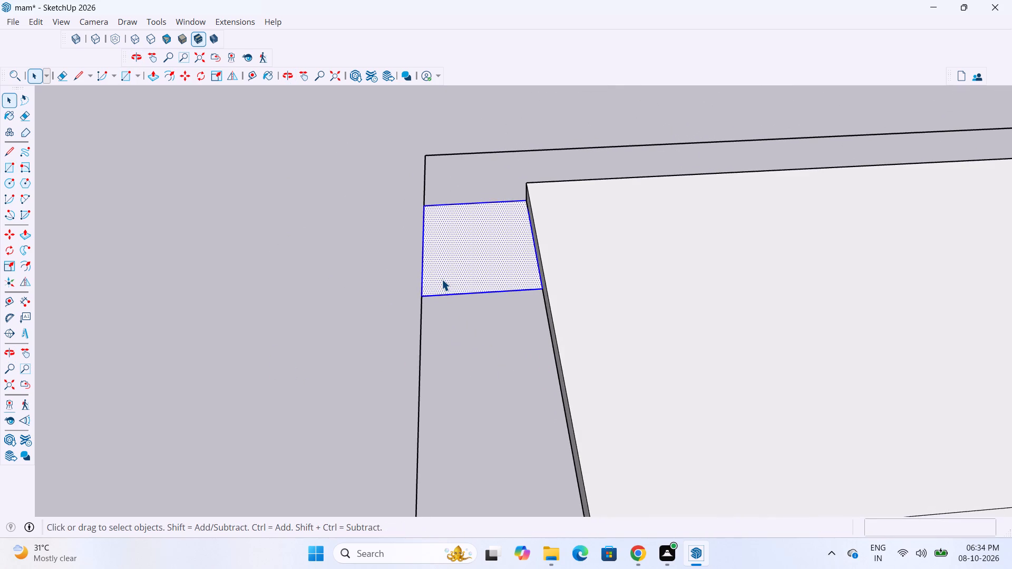
right_click(449, 268)
left_click(522, 393)
Open the small rectangle's group and push/pull its face up 3' as the start of the boundary wall.
key("p")
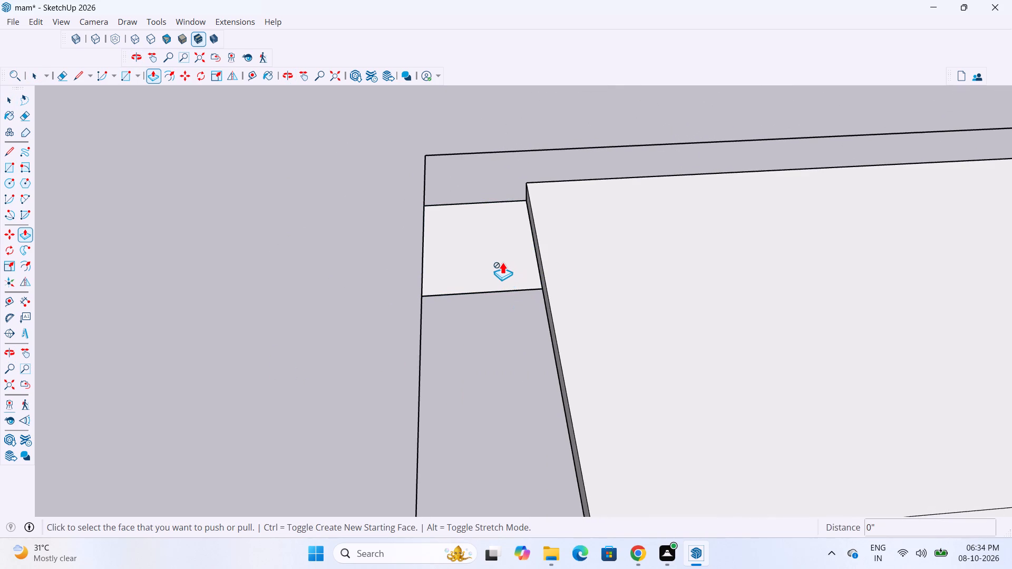
key("space")
double_click(502, 262)
key("p")
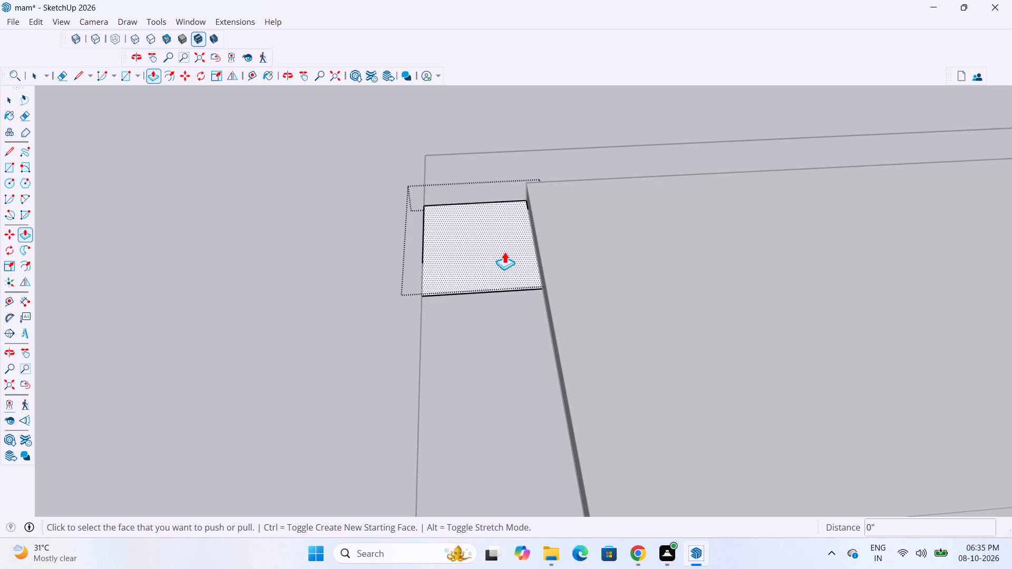
left_click(504, 251)
scroll(511, 184, "down", 8)
scroll(511, 184, "down", 13)
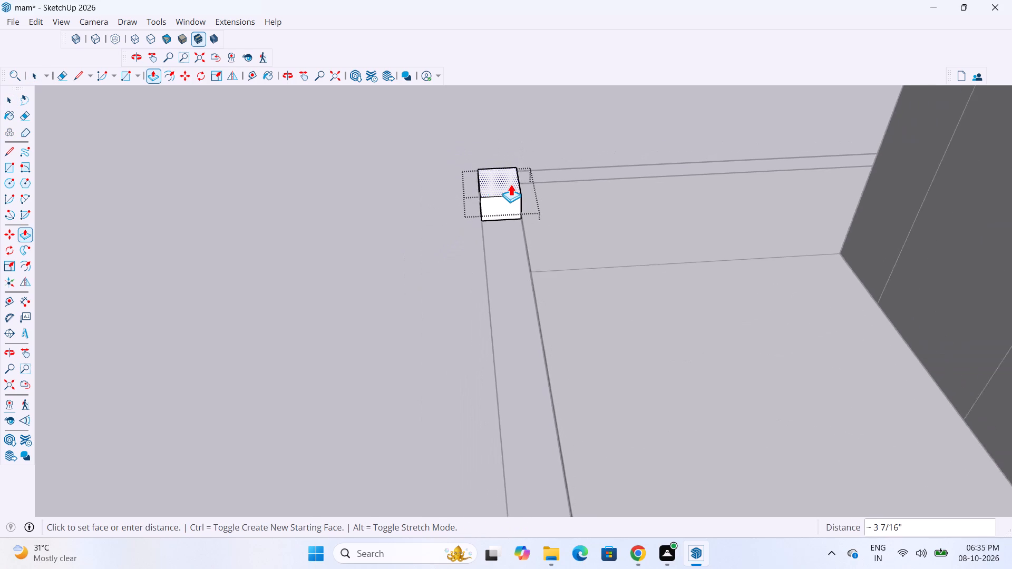
scroll(511, 184, "down", 7)
type("3'")
key("Return")
scroll(472, 270, "down", 7)
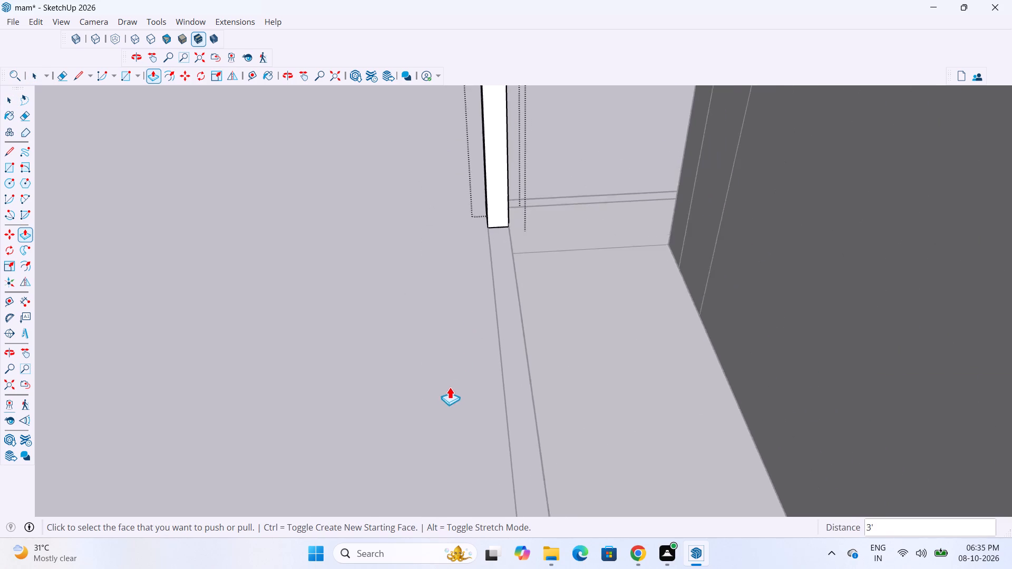
scroll(450, 387, "down", 15)
middle_click_drag(467, 348, 542, 354)
Close the boundary wall piece's group to leave its editing mode.
key("space")
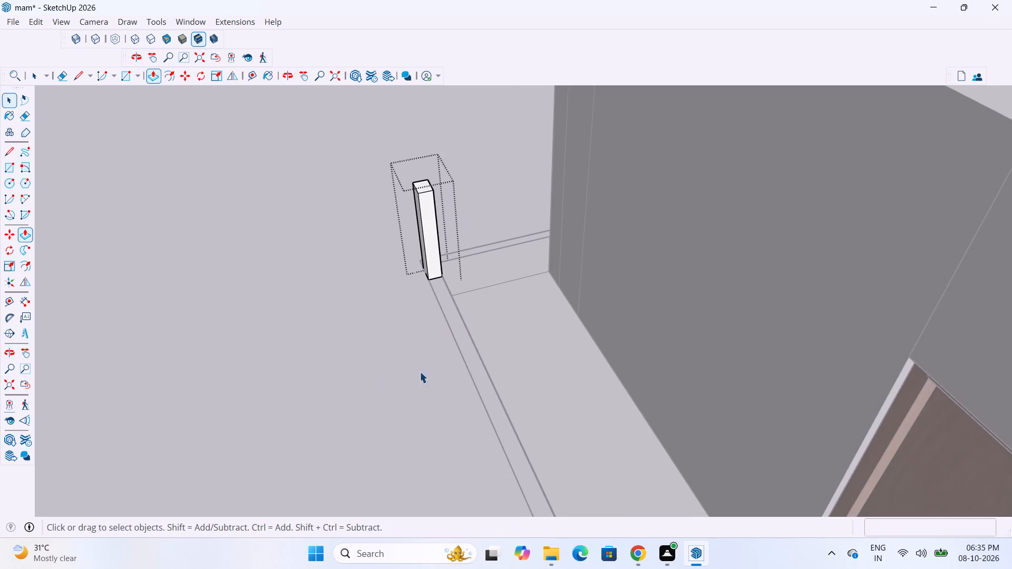
left_click_drag(355, 388, 359, 394)
scroll(348, 421, "down", 4)
scroll(340, 316, "down", 10)
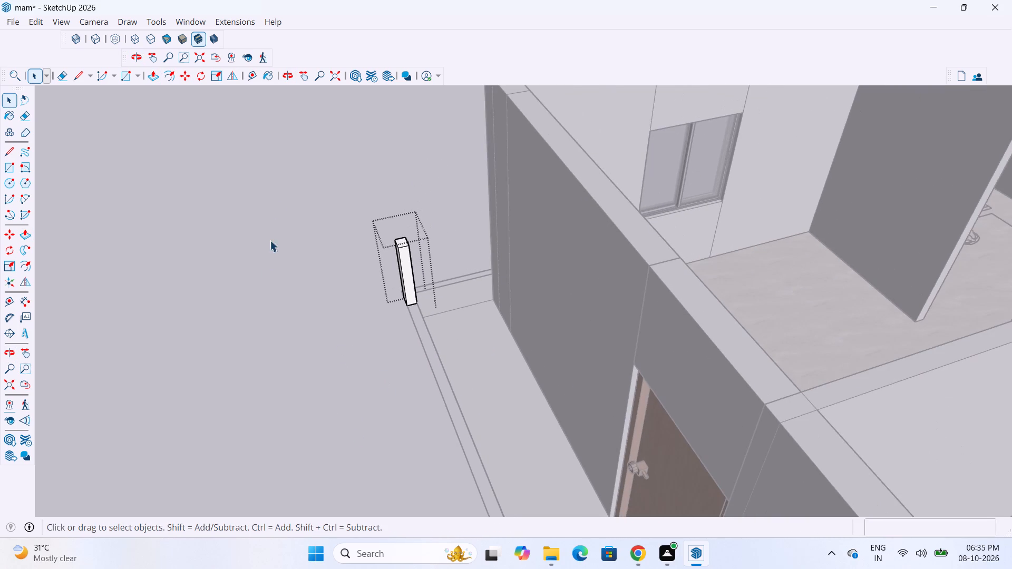
left_click_drag(284, 204, 291, 207)
scroll(403, 225, "down", 13)
left_click(549, 167)
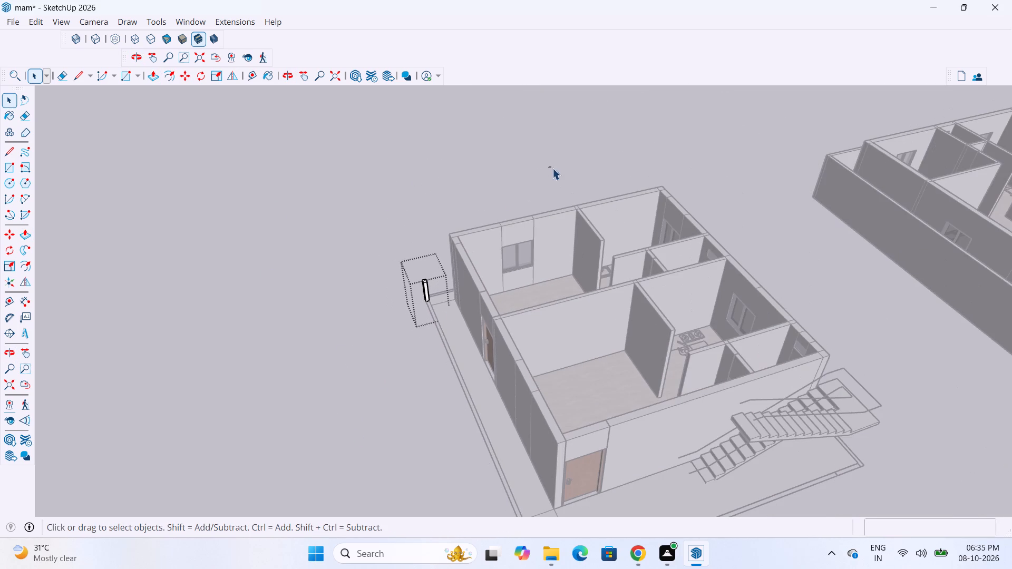
scroll(486, 290, "down", 4)
left_click(782, 443)
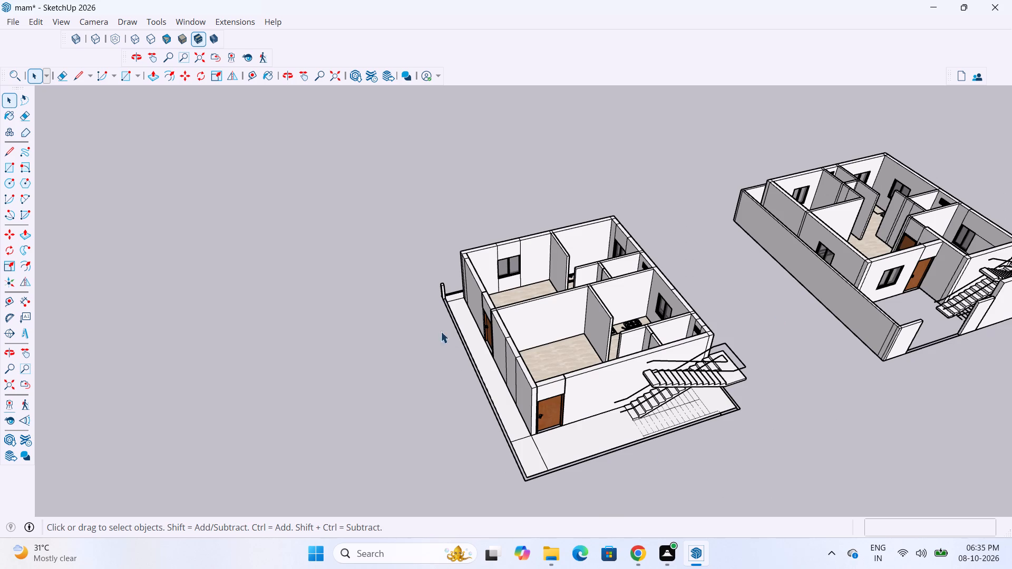
scroll(430, 267, "up", 11)
middle_click_drag(428, 322, 549, 276)
scroll(355, 366, "up", 6)
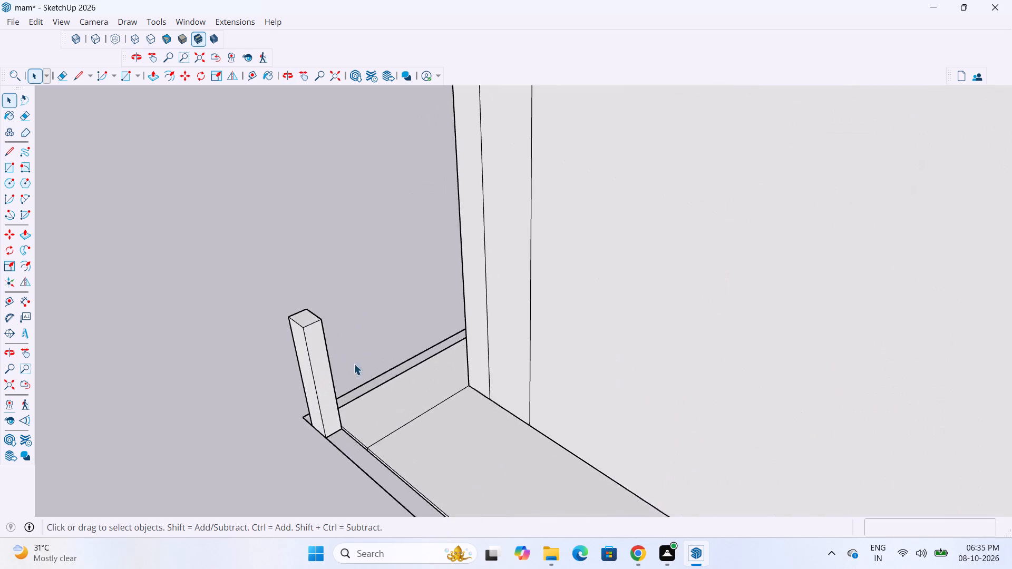
Open the boundary wall piece's group and push/pull its end face about 37' 11" along the side-door side to the slab's front corner.
scroll(354, 364, "up", 4)
double_click(317, 354)
key("p")
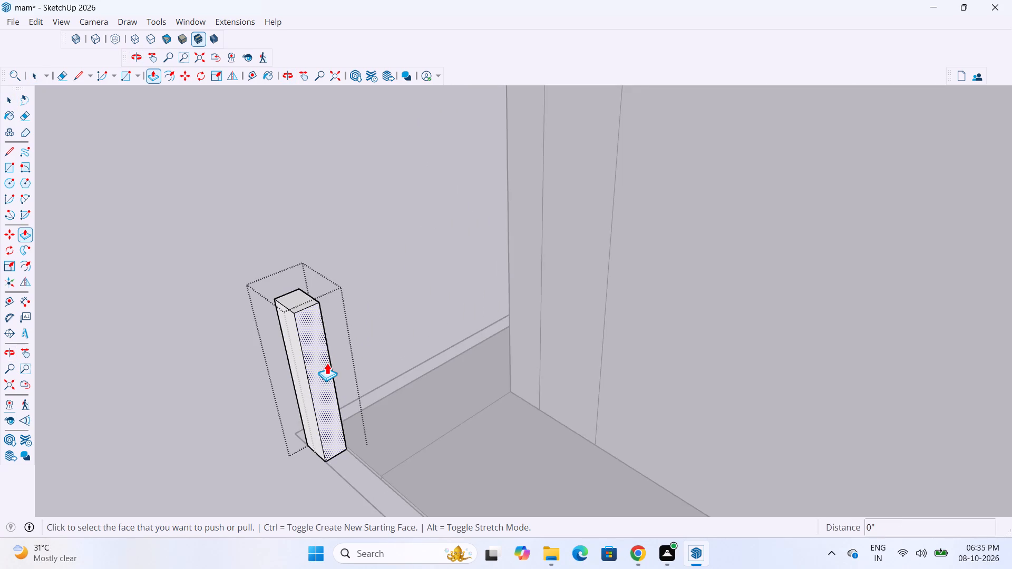
left_click(323, 362)
scroll(368, 313, "down", 17)
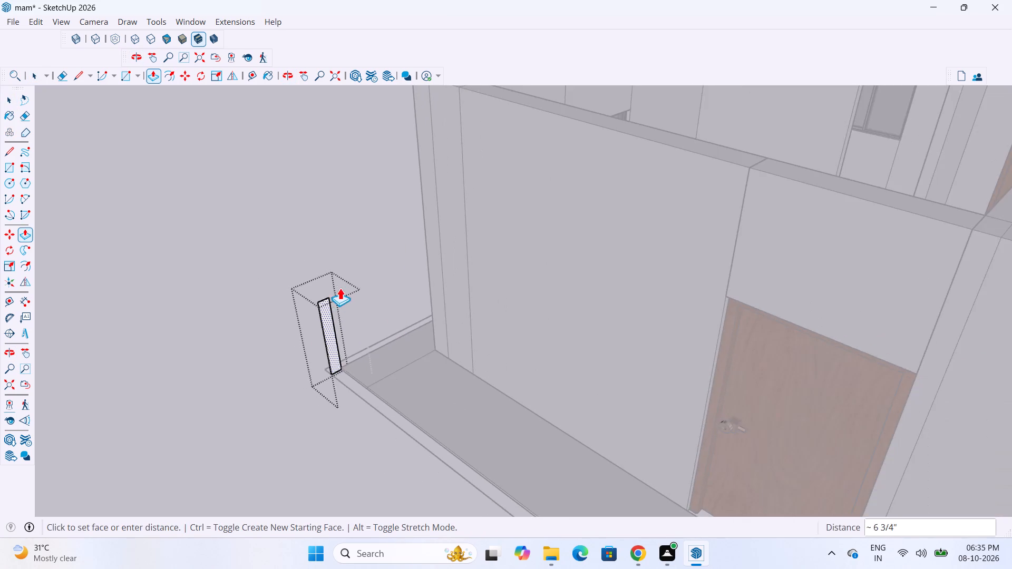
scroll(340, 288, "down", 16)
scroll(367, 268, "down", 13)
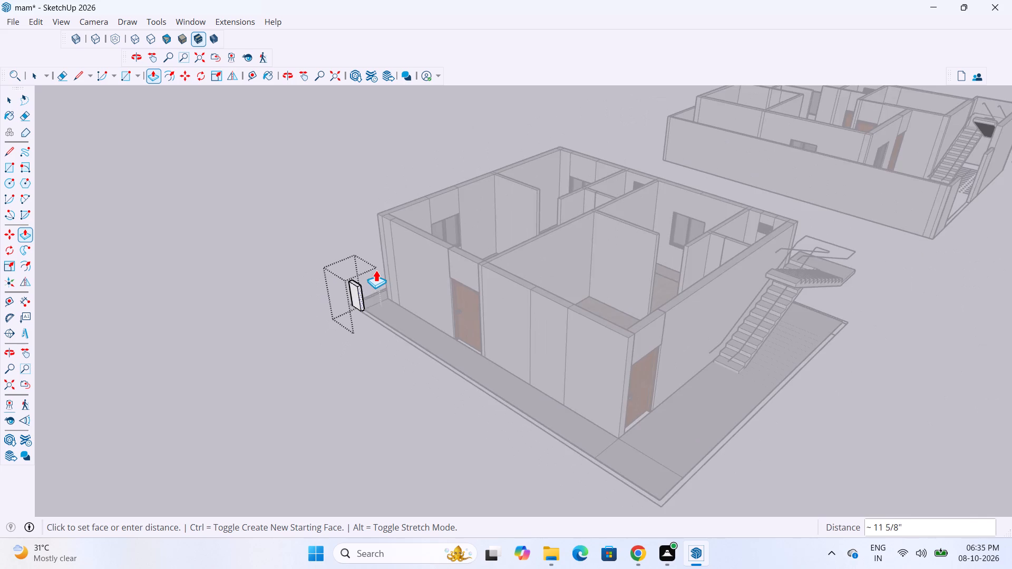
scroll(376, 270, "down", 6)
scroll(570, 408, "up", 9)
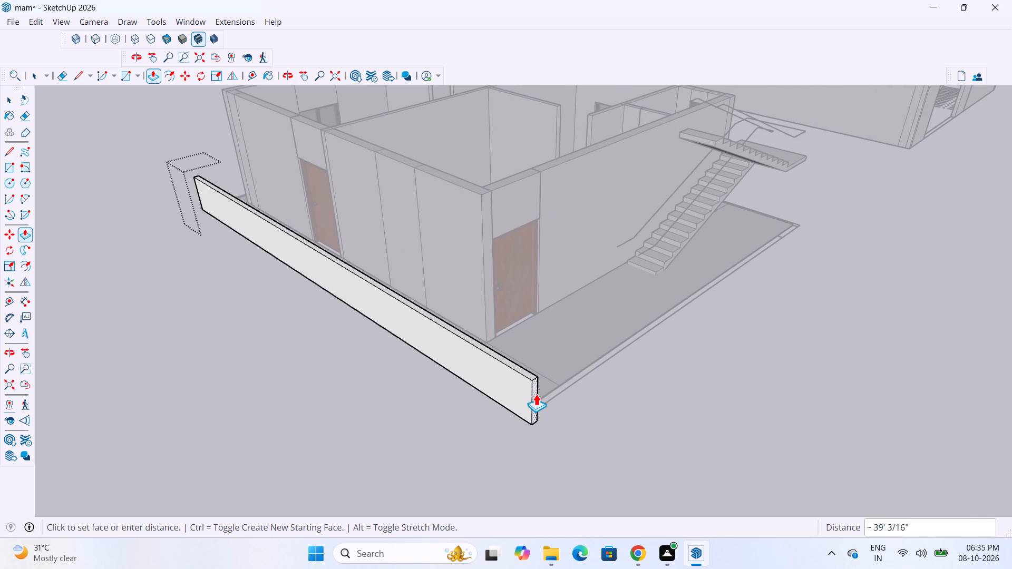
scroll(536, 394, "up", 9)
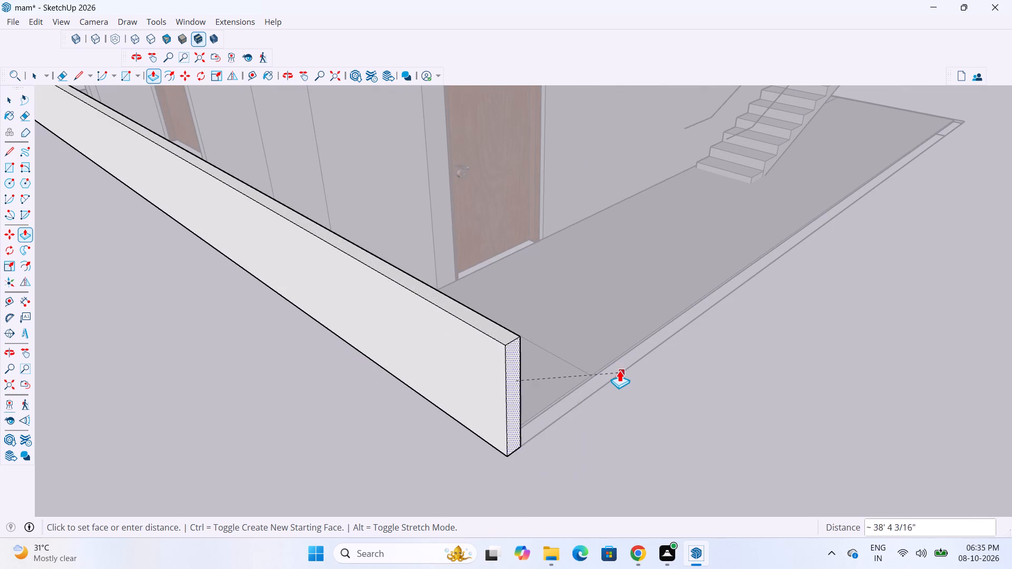
left_click(614, 363)
Push/pull the wall's end face another 5" as a new section reaching the outer boundary corner.
scroll(499, 410, "up", 3)
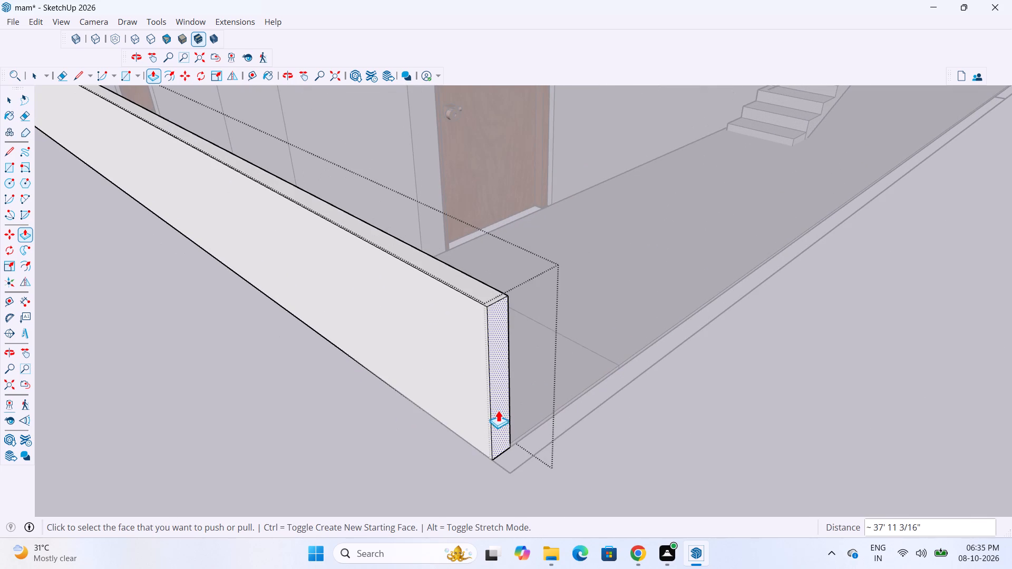
left_click(502, 427)
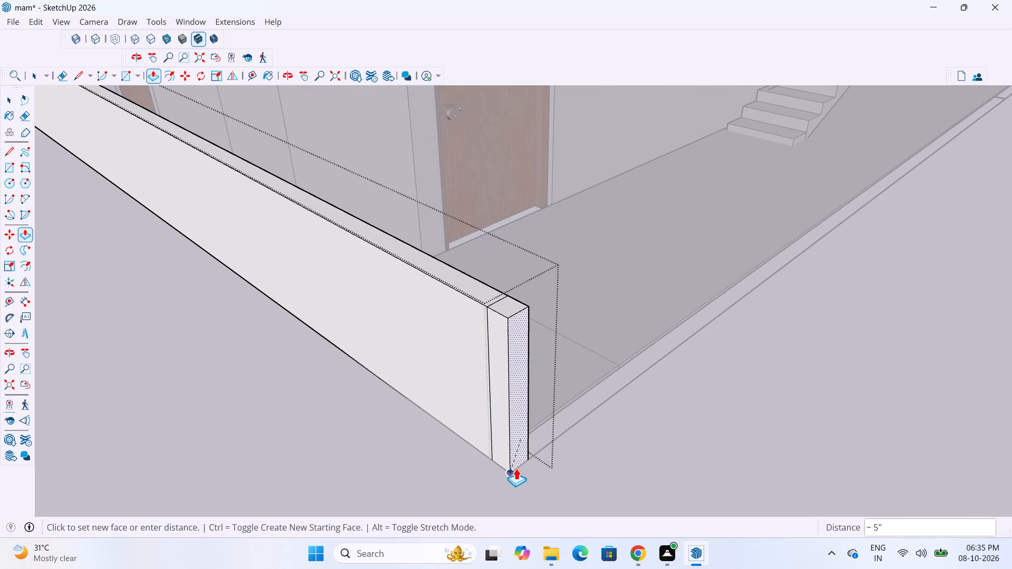
left_click(516, 468)
Push/pull the new corner section's inner face about 32' 5" along the staircase side to the slab's far edge.
middle_click_drag(607, 436, 383, 430)
scroll(178, 292, "up", 4)
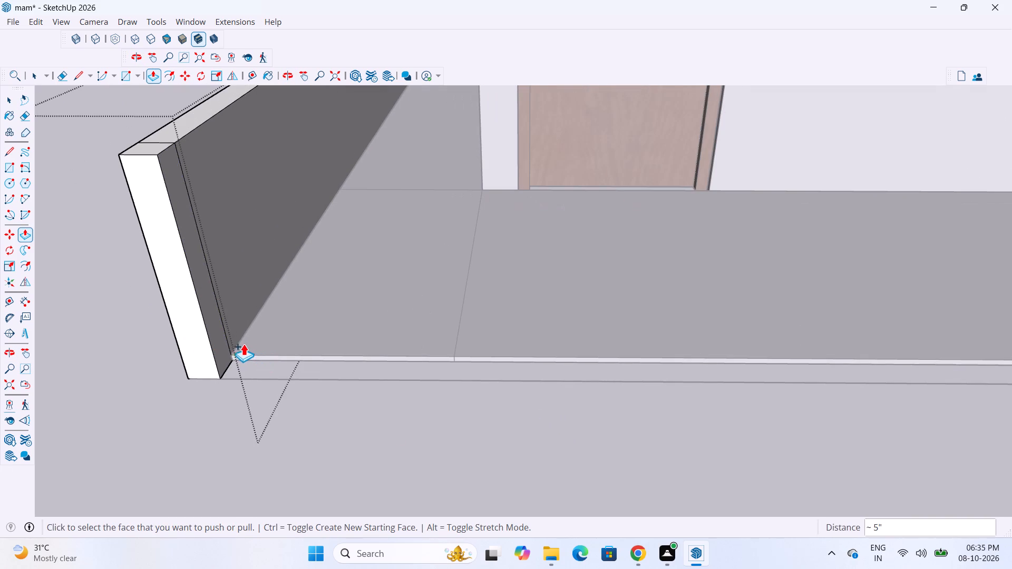
left_click(221, 340)
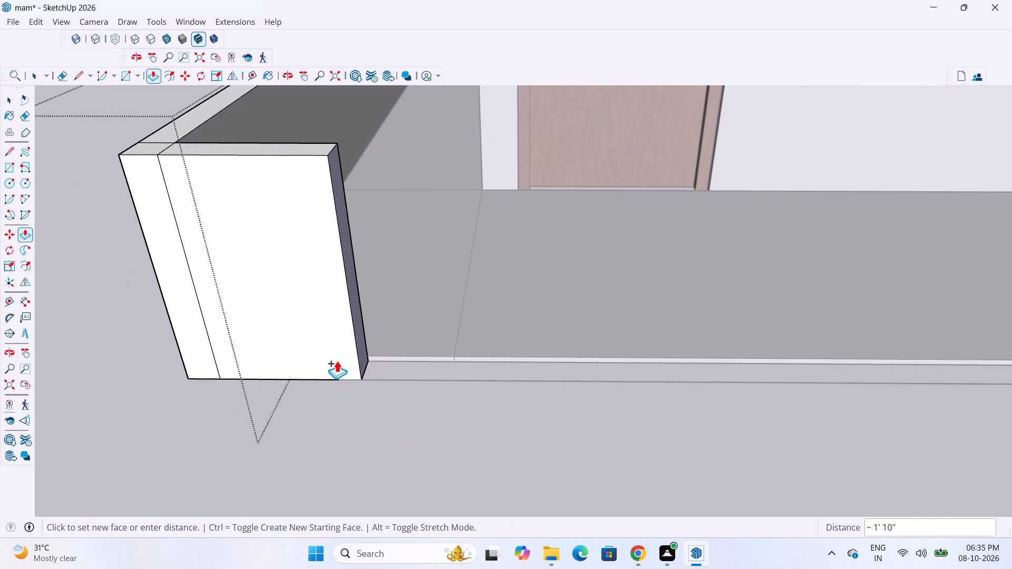
scroll(337, 360, "down", 20)
scroll(279, 292, "down", 6)
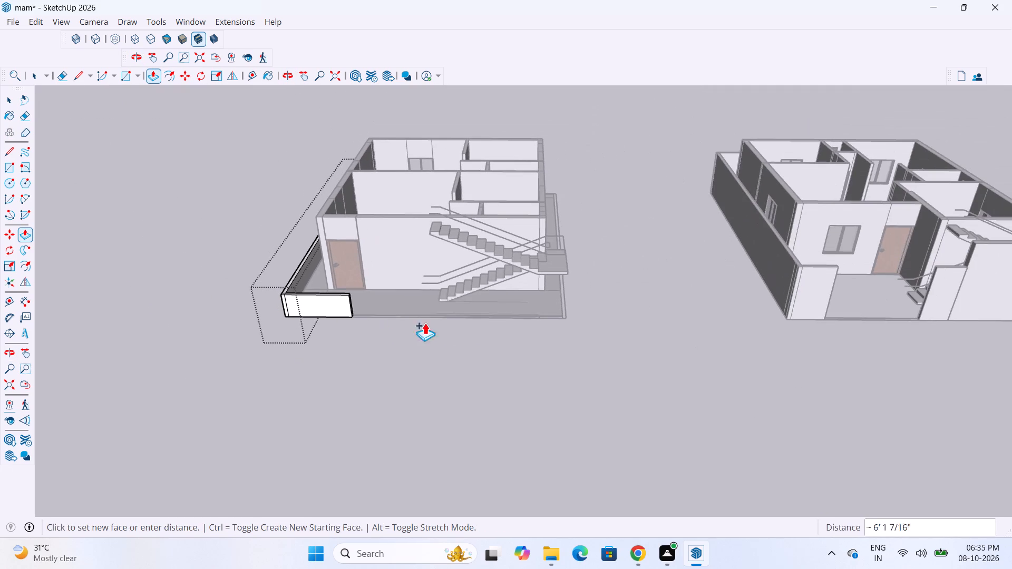
scroll(558, 319, "up", 5)
middle_click_drag(502, 301, 212, 368)
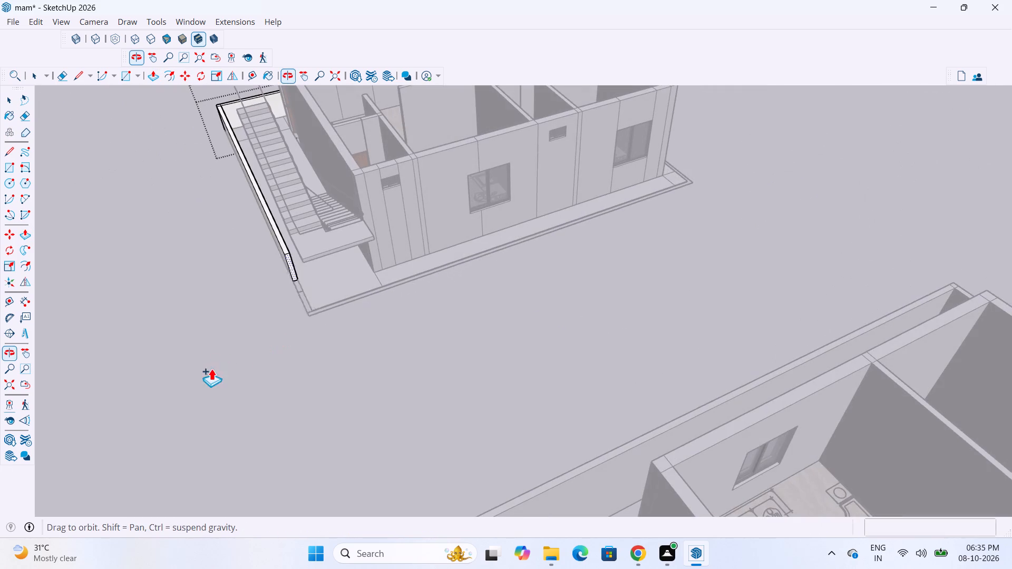
scroll(260, 319, "up", 12)
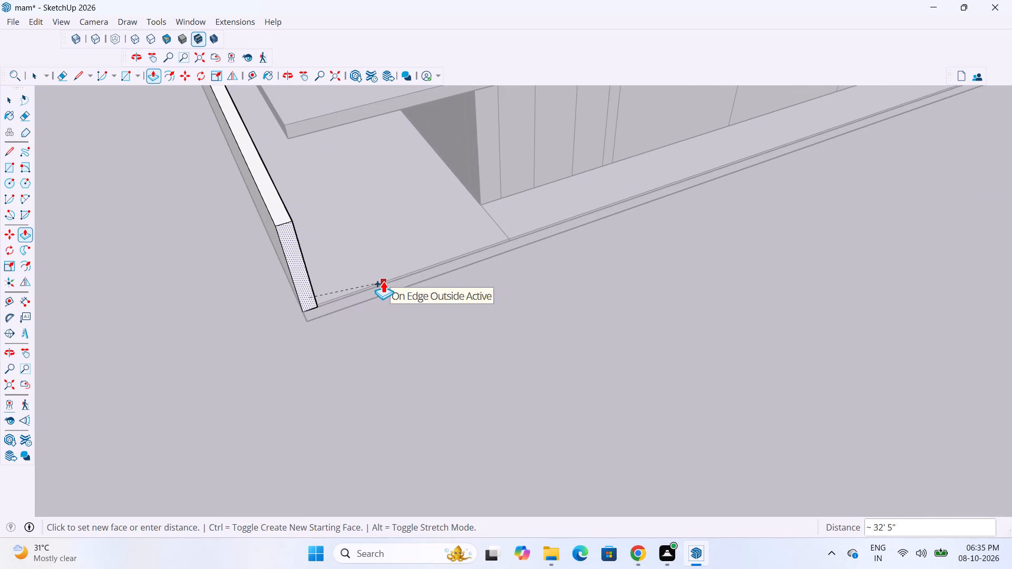
left_click(383, 281)
Push/pull the staircase-side wall's end face another 5" as a new section reaching the outer boundary line.
scroll(310, 313, "up", 3)
left_click(310, 296)
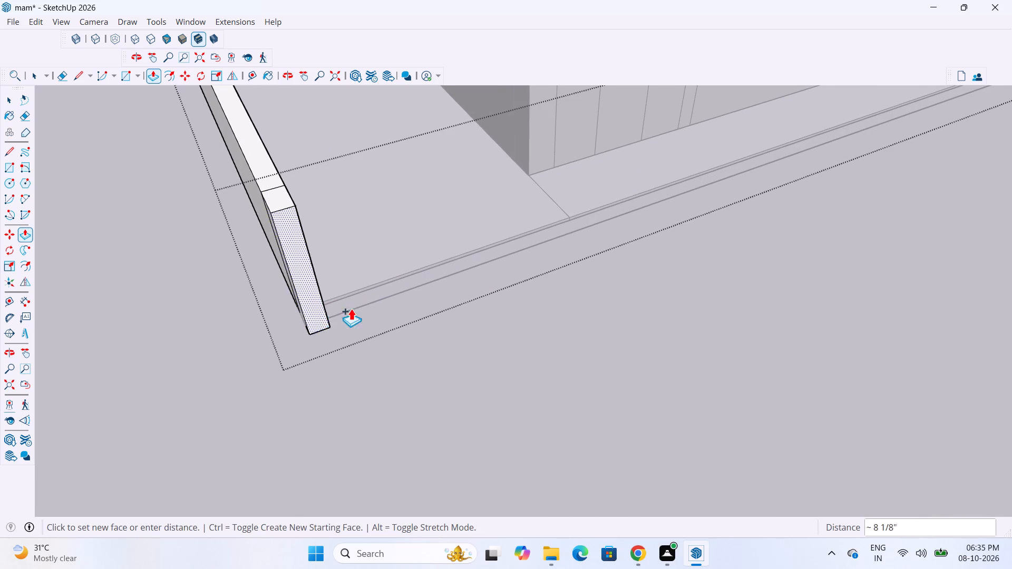
left_click(374, 307)
Push/pull the second corner section's inner face about 38' 6" along the windowed side opposite the first wall to the slab's edge.
middle_click_drag(426, 289, 251, 301)
scroll(411, 232, "up", 3)
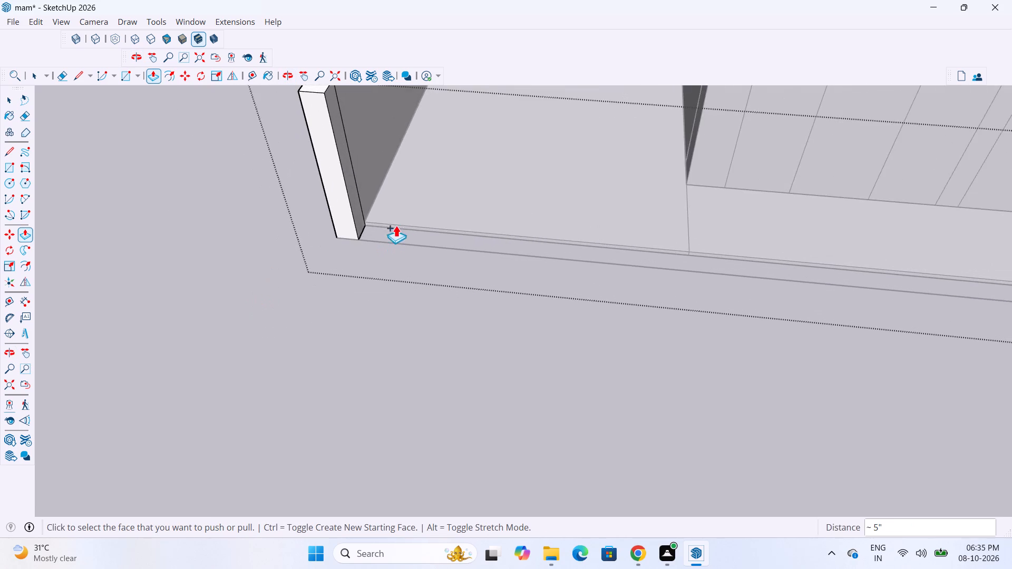
left_click(353, 215)
scroll(367, 213, "down", 5)
scroll(320, 205, "down", 7)
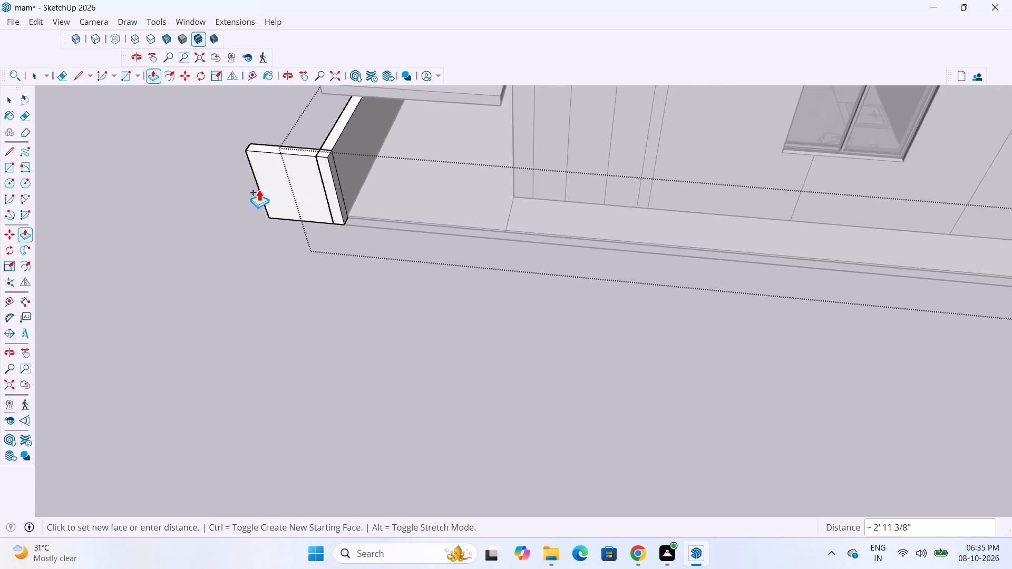
scroll(259, 189, "down", 16)
scroll(608, 203, "up", 17)
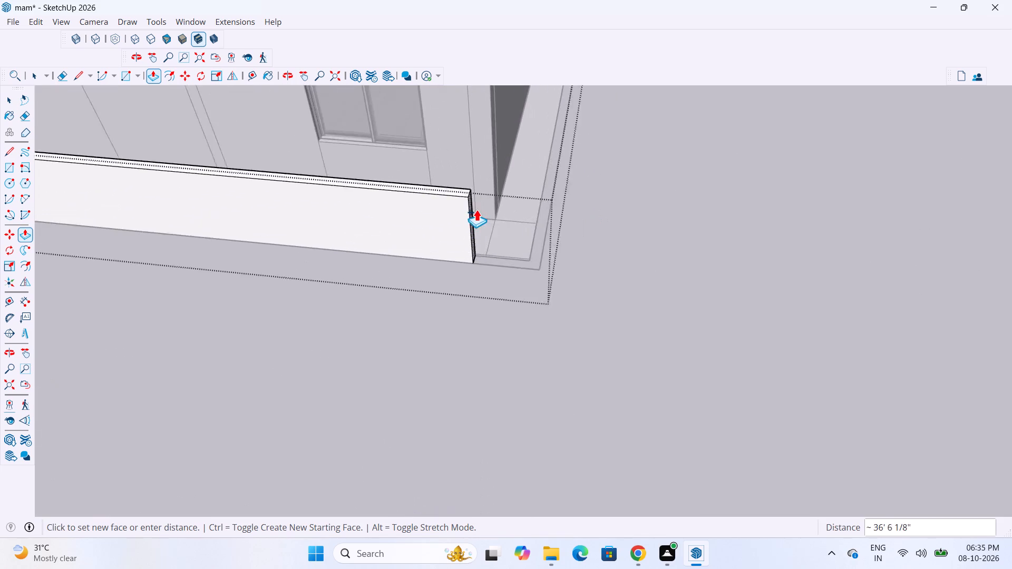
scroll(476, 209, "up", 4)
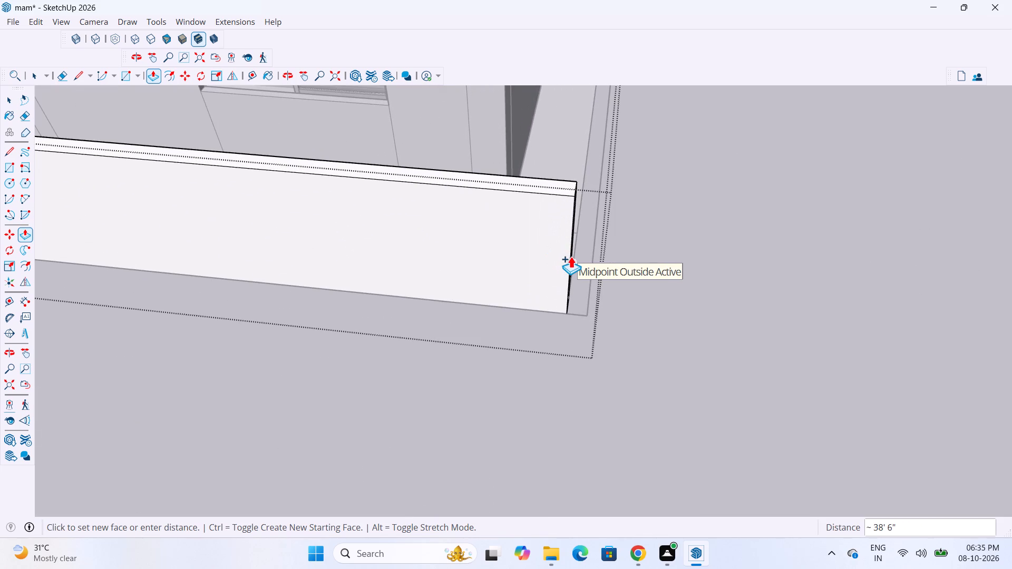
scroll(571, 256, "up", 3)
middle_click_drag(561, 254, 385, 270)
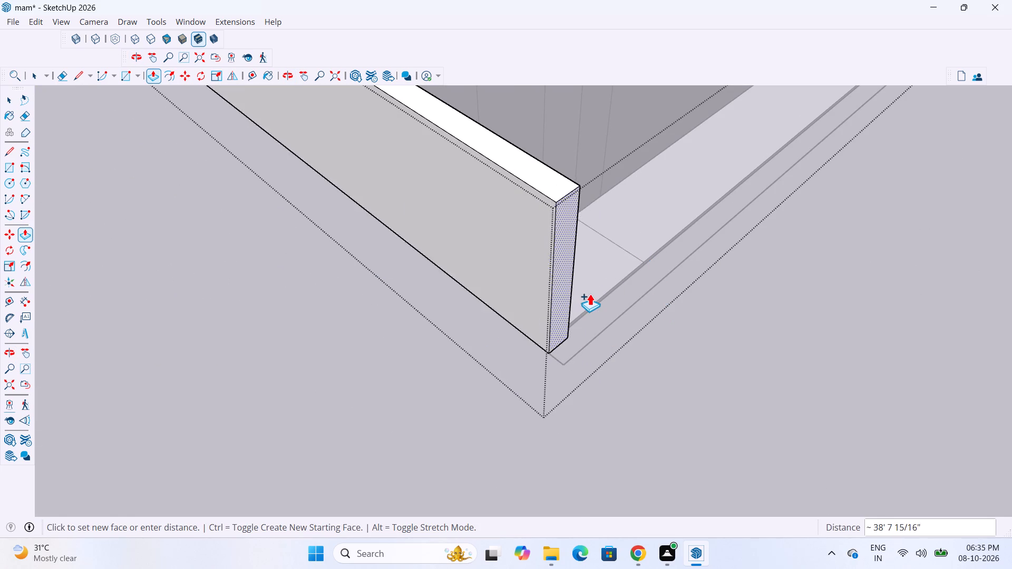
left_click(627, 277)
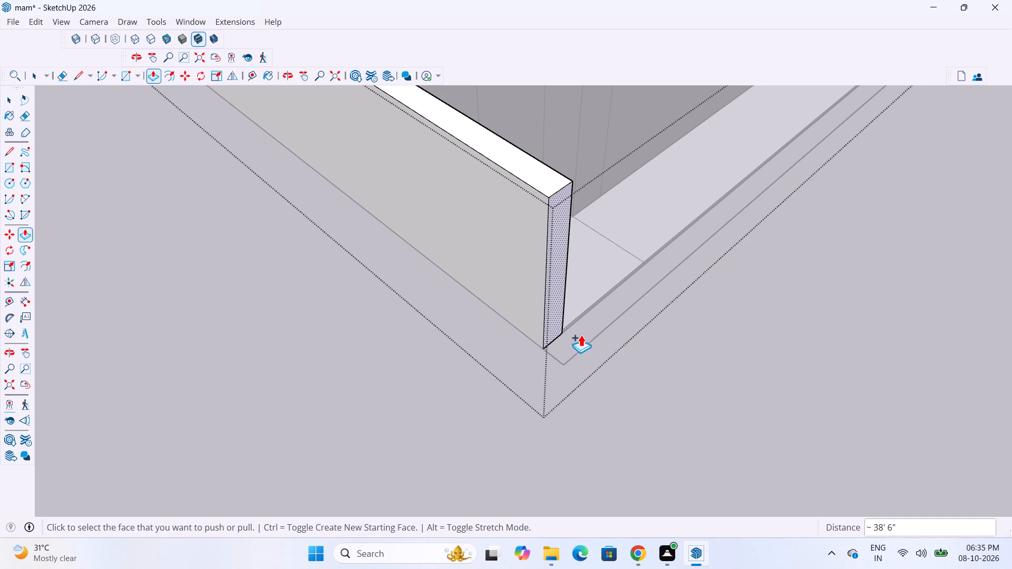
Push/pull the windowed-side wall's end face another 5" as a new section reaching the last outer boundary corner.
scroll(579, 334, "up", 3)
left_click(550, 315)
left_click(563, 377)
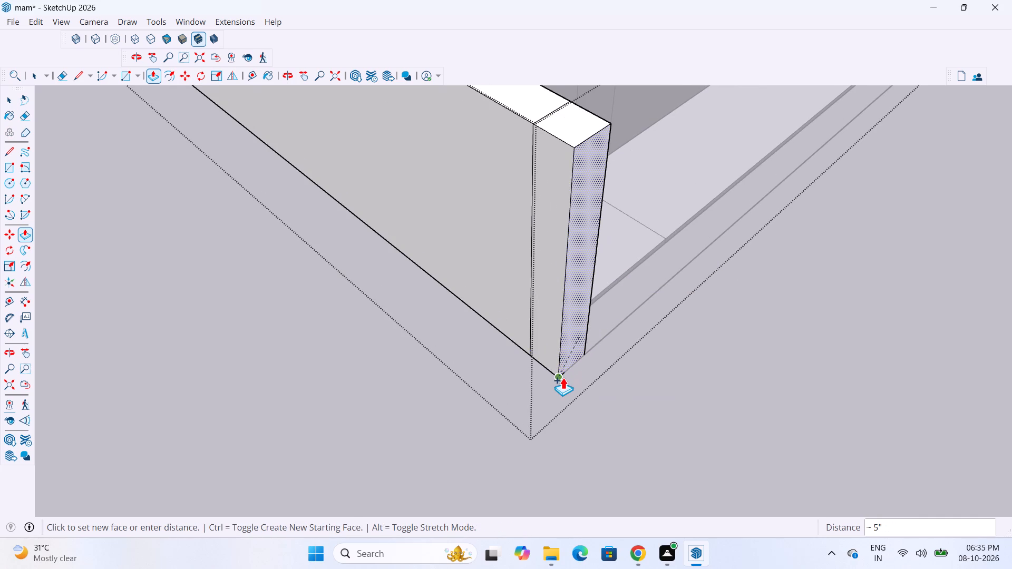
Push/pull the last corner section's inner face about 32' 10" along the back side to meet the first wall and close the boundary.
middle_click_drag(670, 367, 213, 305)
left_click(499, 335)
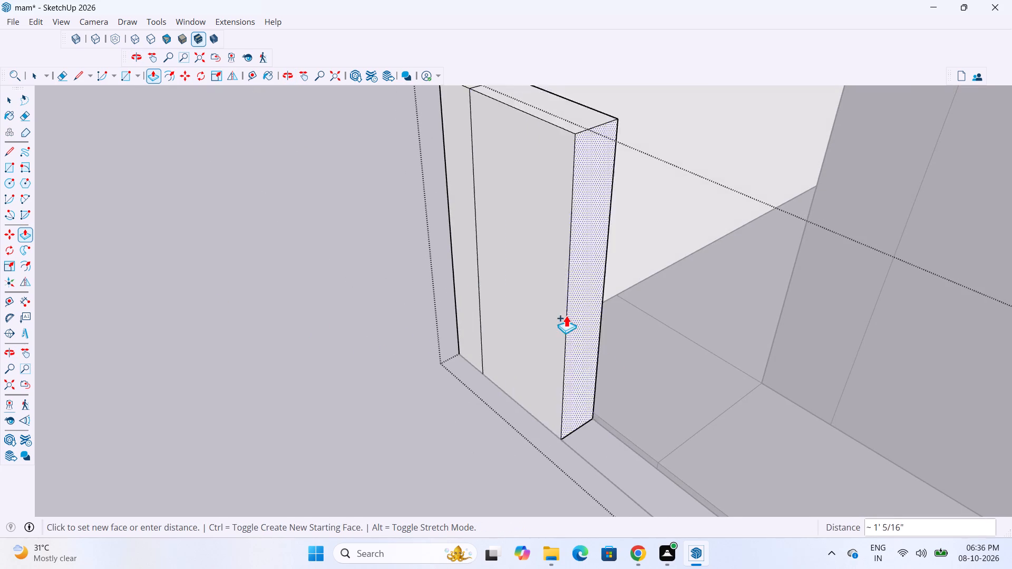
scroll(450, 264, "down", 20)
scroll(450, 264, "down", 17)
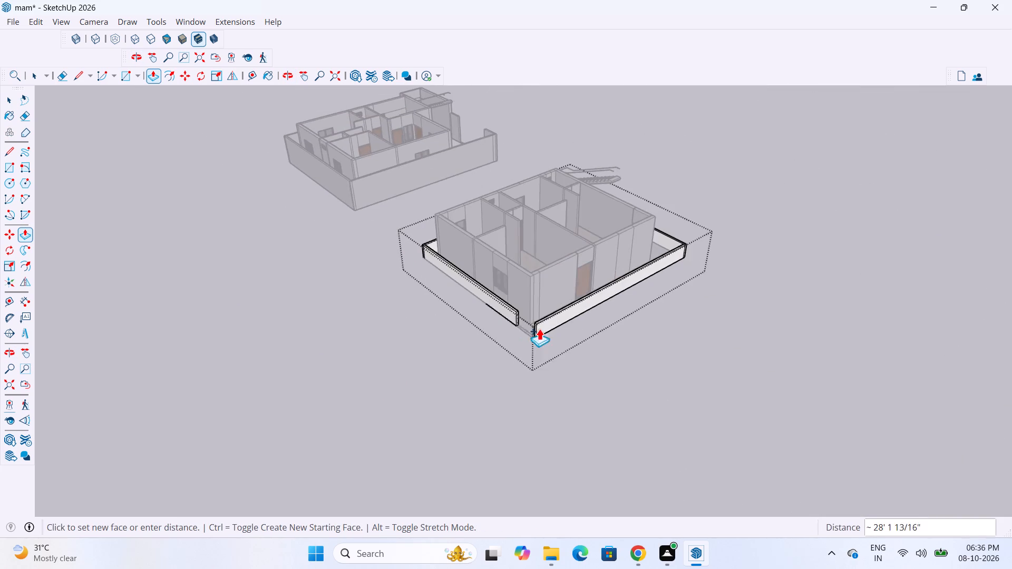
scroll(529, 338, "up", 18)
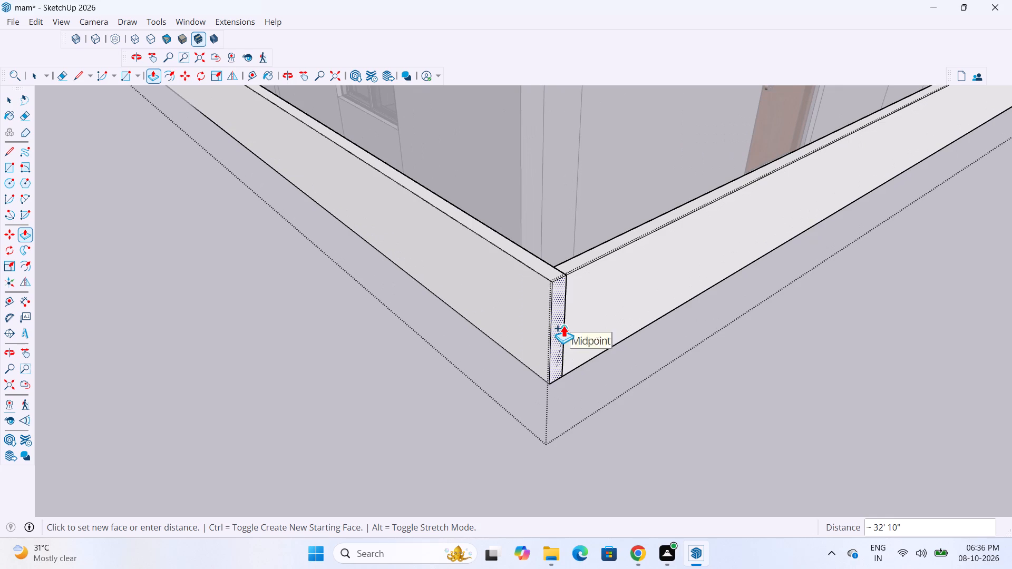
left_click(564, 323)
Close the boundary wall's group to leave its editing mode.
scroll(549, 349, "down", 4)
middle_click_drag(679, 354, 531, 362)
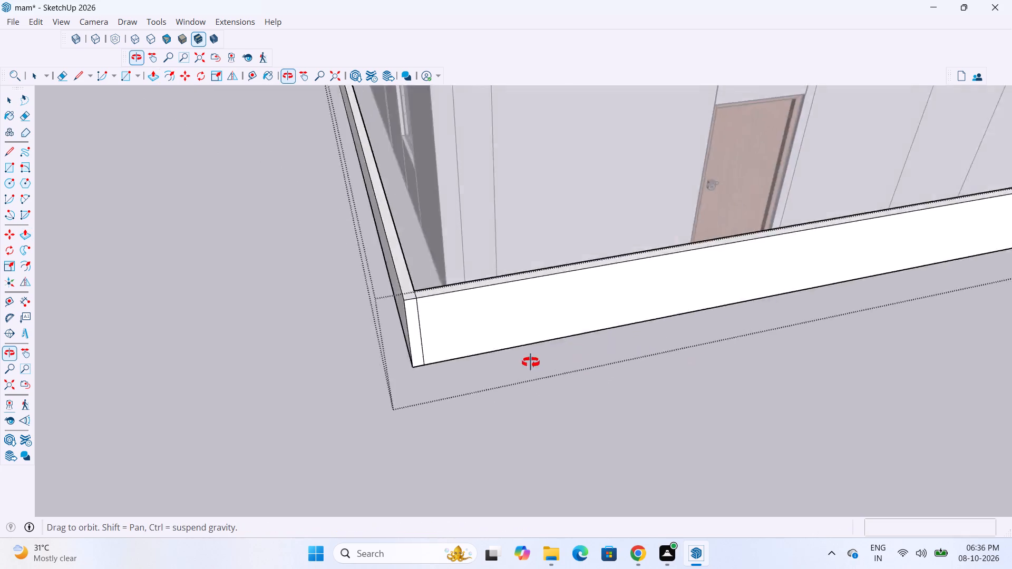
middle_click_drag(531, 362, 406, 384)
scroll(361, 378, "down", 15)
key("space")
key("space")
left_click(744, 353)
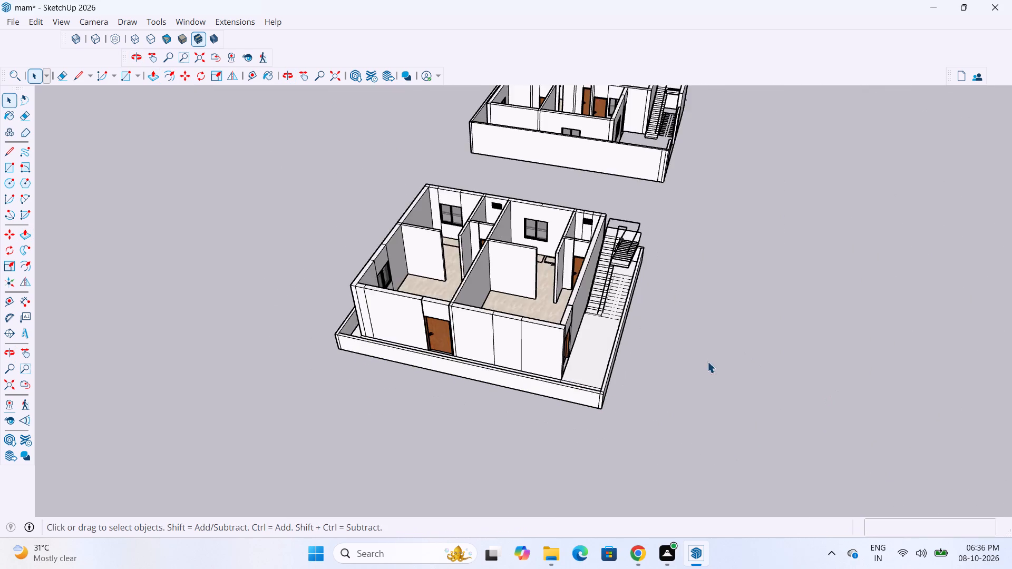
Examine the boundary wall, staircase and corners around the house from several sides, alongside the neighbouring house model.
scroll(706, 359, "down", 5)
middle_click_drag(729, 364, 588, 325)
scroll(515, 325, "up", 7)
middle_click_drag(683, 339, 577, 333)
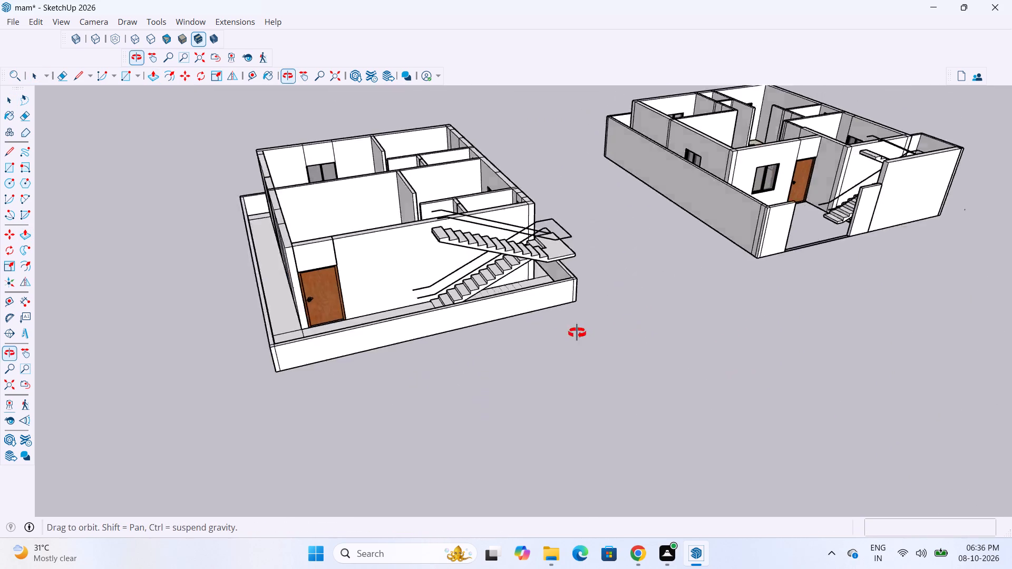
middle_click_drag(577, 333, 559, 335)
scroll(559, 335, "up", 4)
scroll(542, 303, "down", 9)
scroll(521, 312, "up", 11)
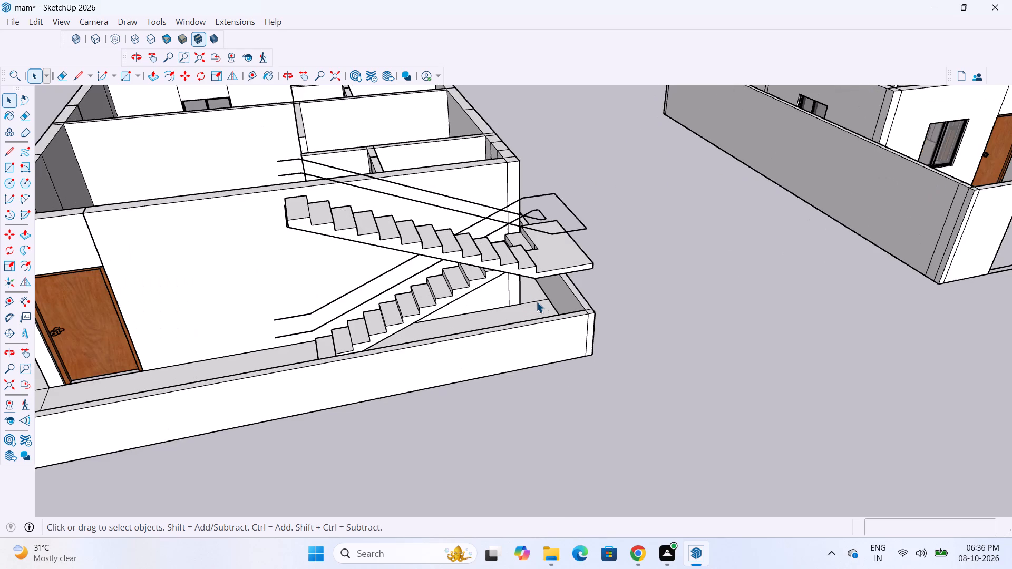
middle_click_drag(489, 307, 395, 308)
scroll(395, 291, "up", 4)
scroll(408, 297, "down", 8)
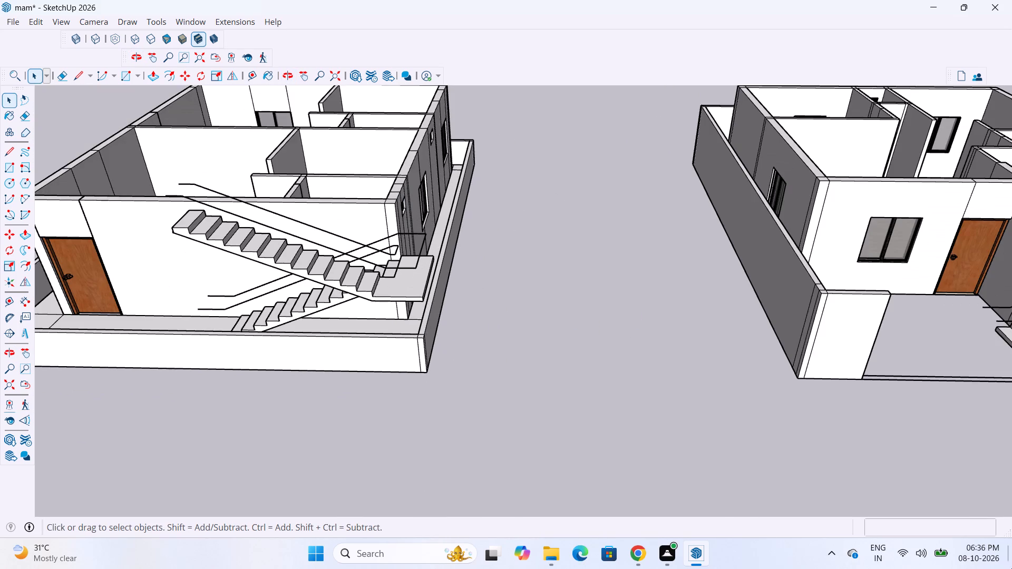
scroll(306, 343, "up", 8)
scroll(493, 408, "down", 11)
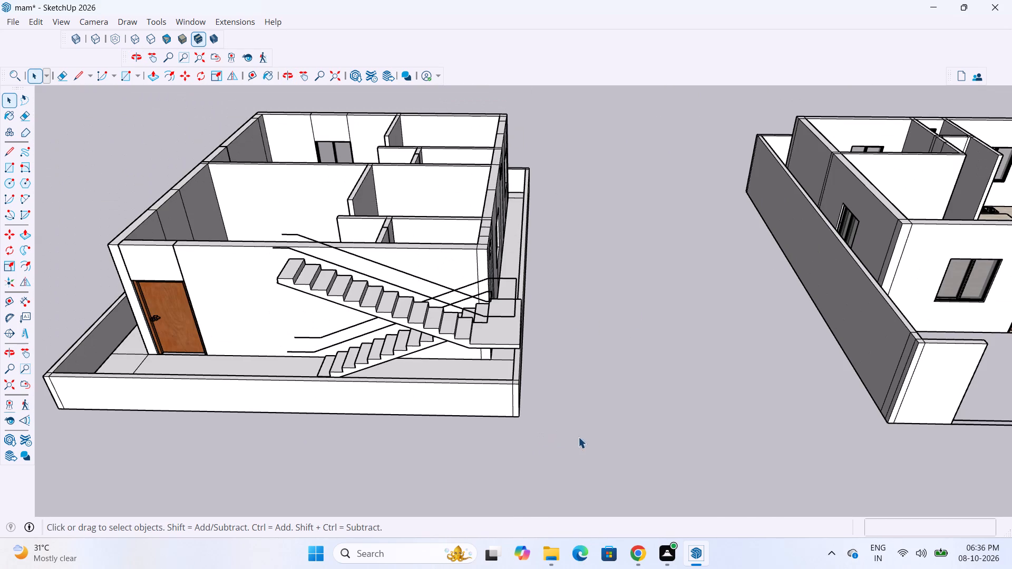
scroll(80, 379, "up", 7)
scroll(177, 399, "down", 4)
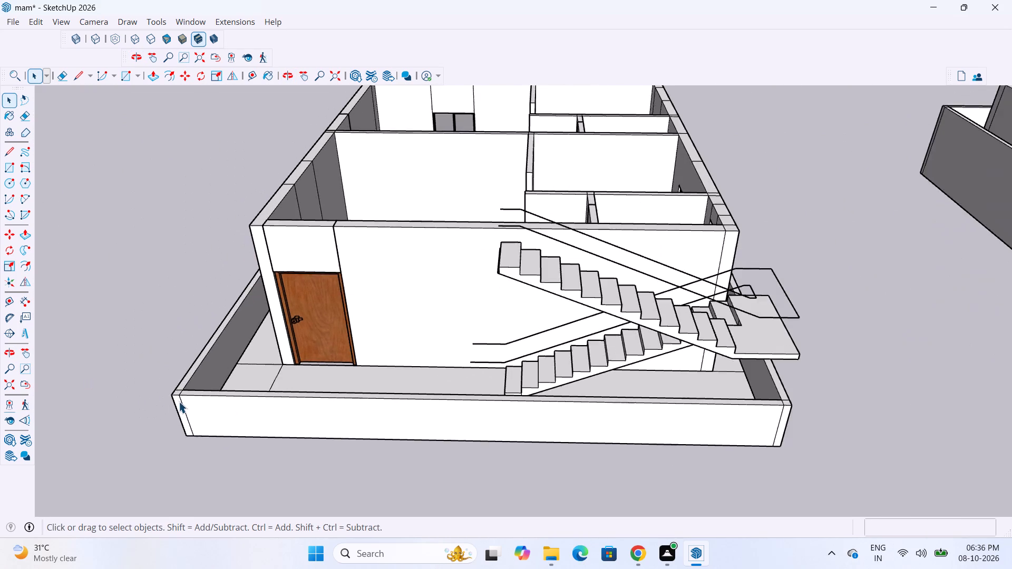
scroll(180, 401, "down", 5)
scroll(464, 419, "down", 11)
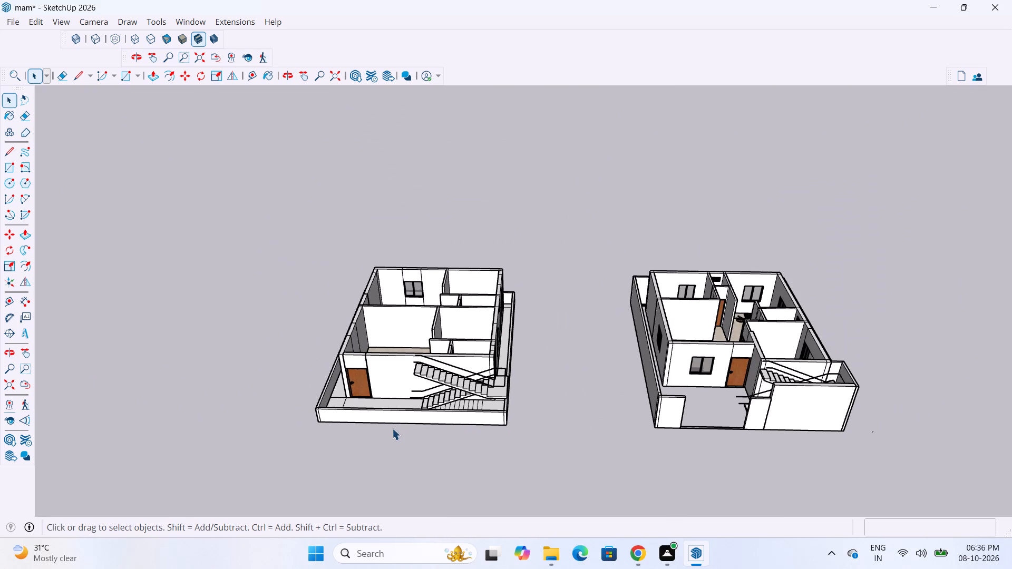
scroll(509, 326, "up", 1)
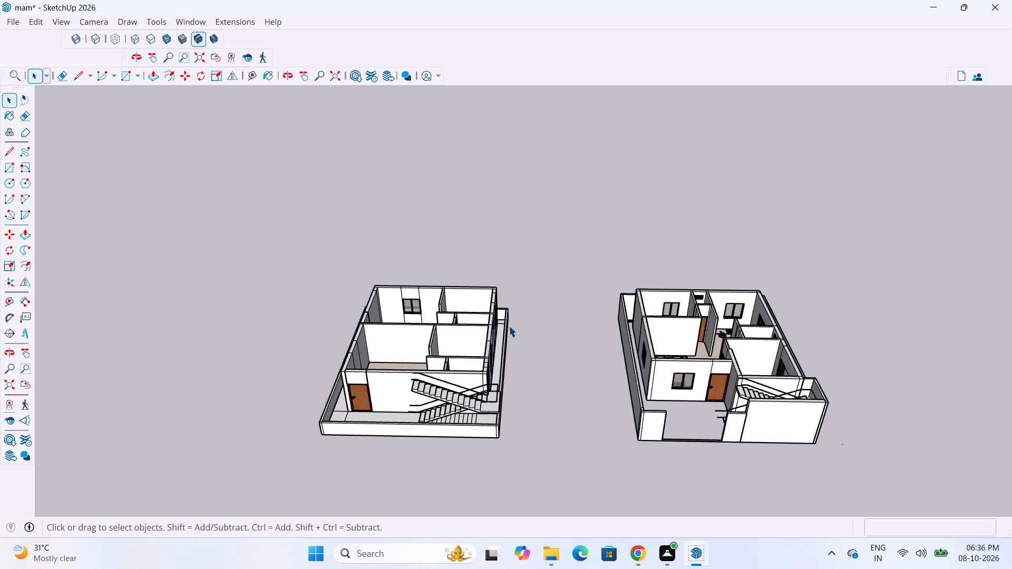
scroll(509, 326, "up", 2)
scroll(488, 365, "down", 4)
scroll(486, 374, "up", 8)
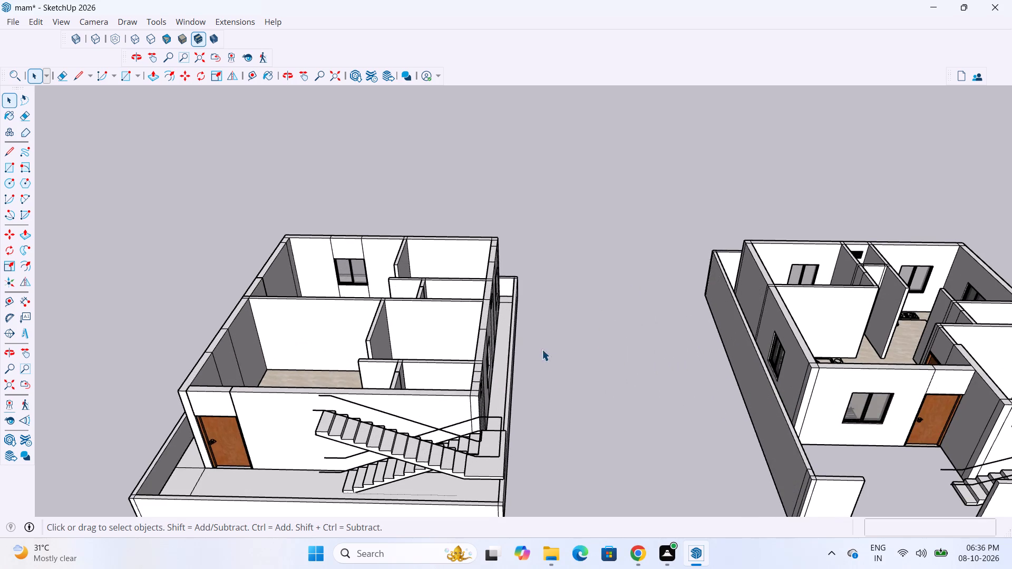
middle_click_drag(539, 347, 523, 282)
scroll(332, 466, "up", 3)
middle_click_drag(688, 316, 749, 321)
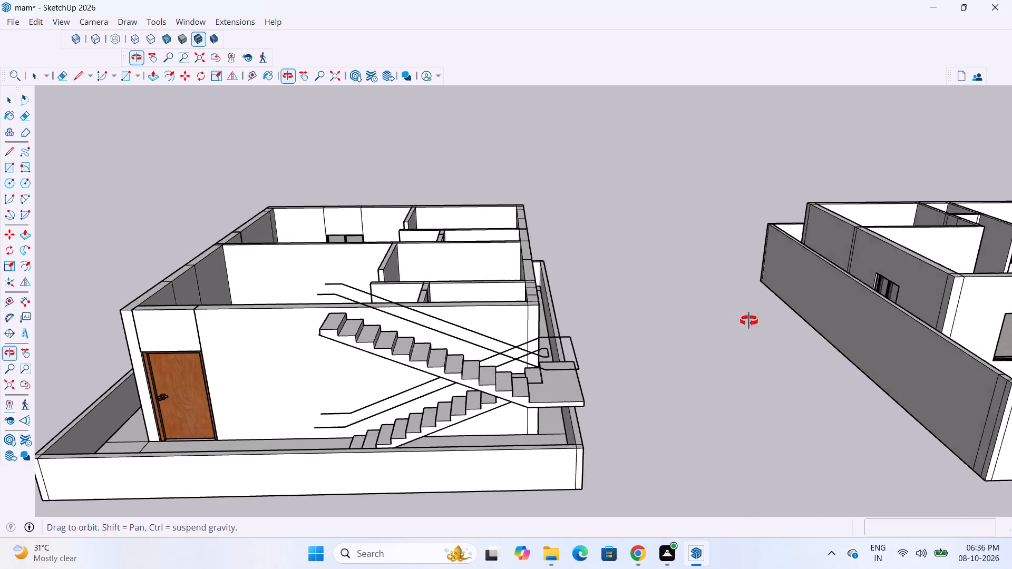
middle_click_drag(749, 321, 573, 350)
scroll(284, 511, "up", 4)
scroll(369, 448, "down", 3)
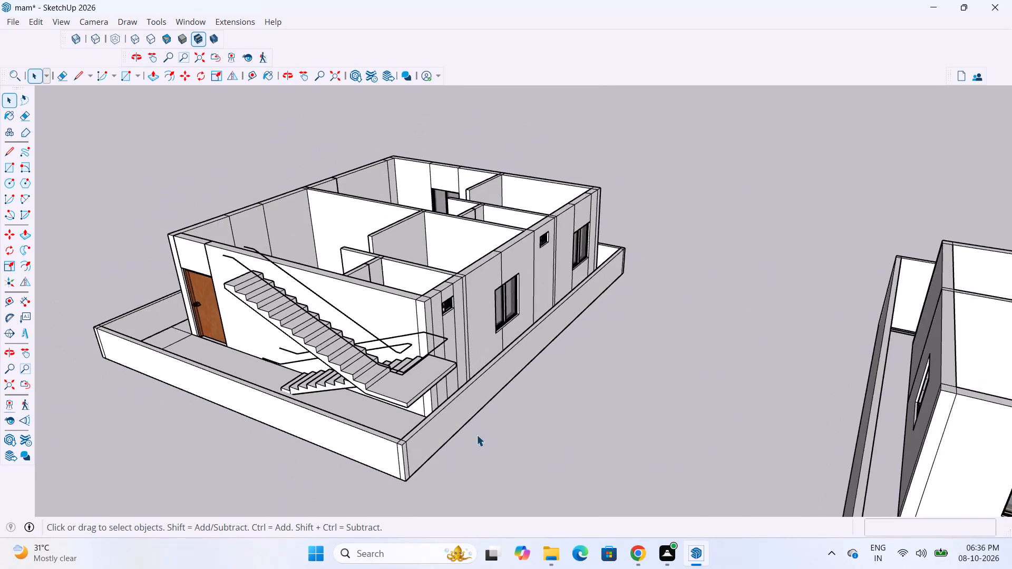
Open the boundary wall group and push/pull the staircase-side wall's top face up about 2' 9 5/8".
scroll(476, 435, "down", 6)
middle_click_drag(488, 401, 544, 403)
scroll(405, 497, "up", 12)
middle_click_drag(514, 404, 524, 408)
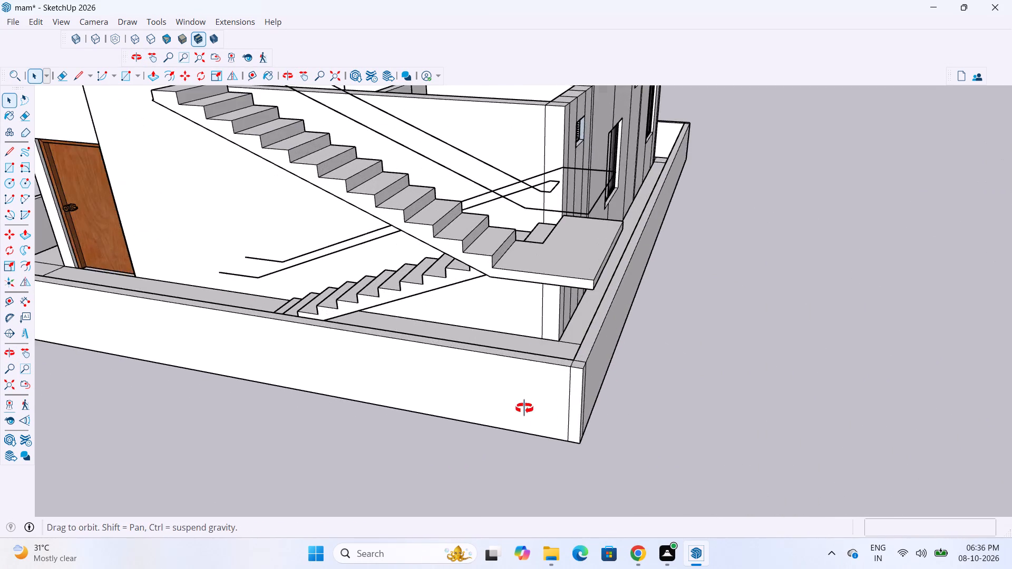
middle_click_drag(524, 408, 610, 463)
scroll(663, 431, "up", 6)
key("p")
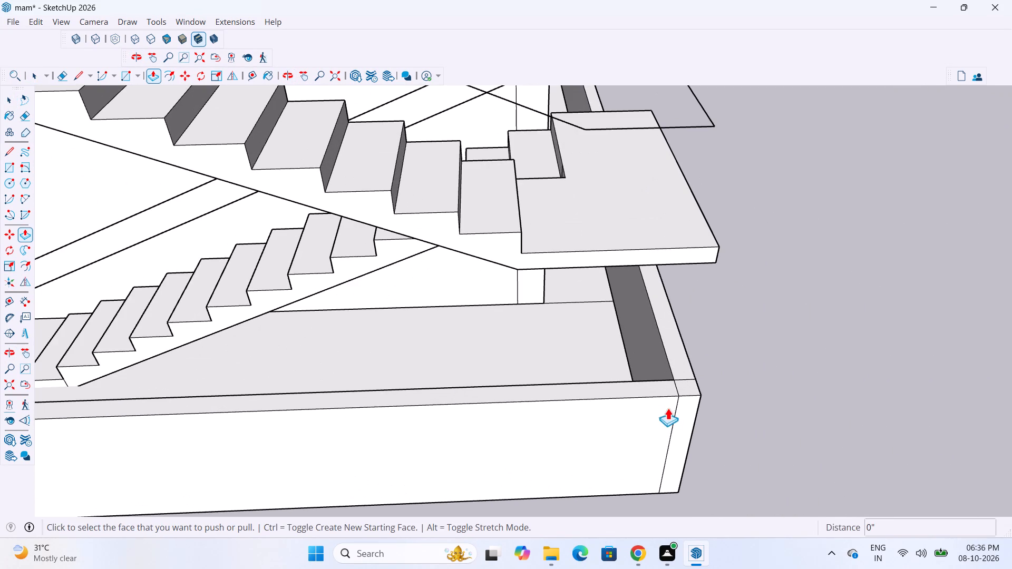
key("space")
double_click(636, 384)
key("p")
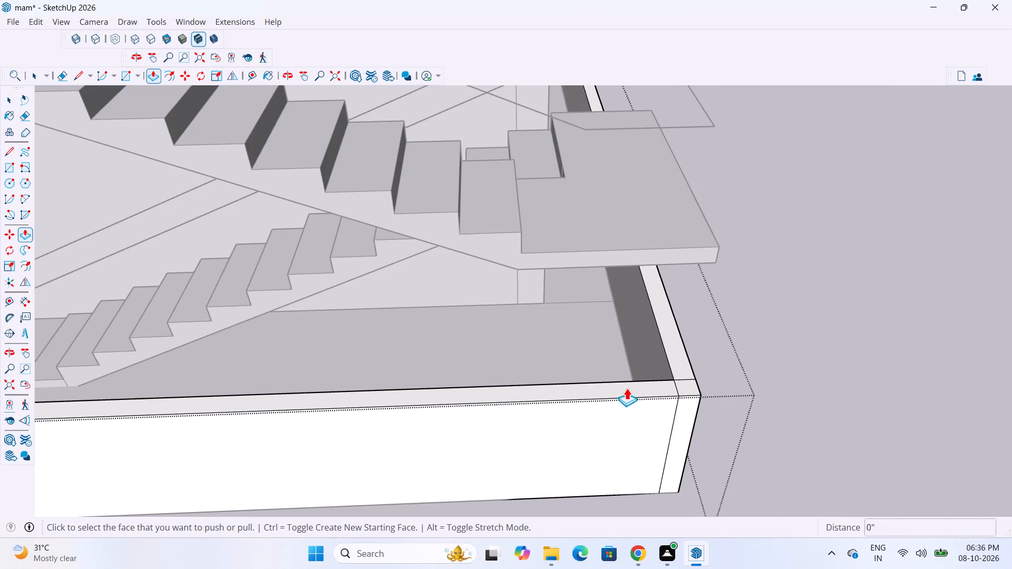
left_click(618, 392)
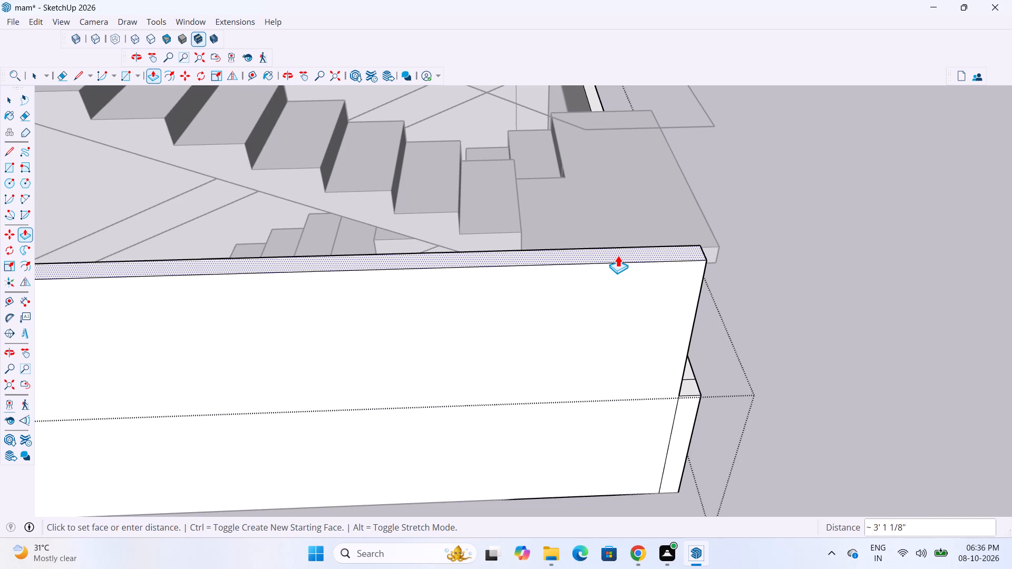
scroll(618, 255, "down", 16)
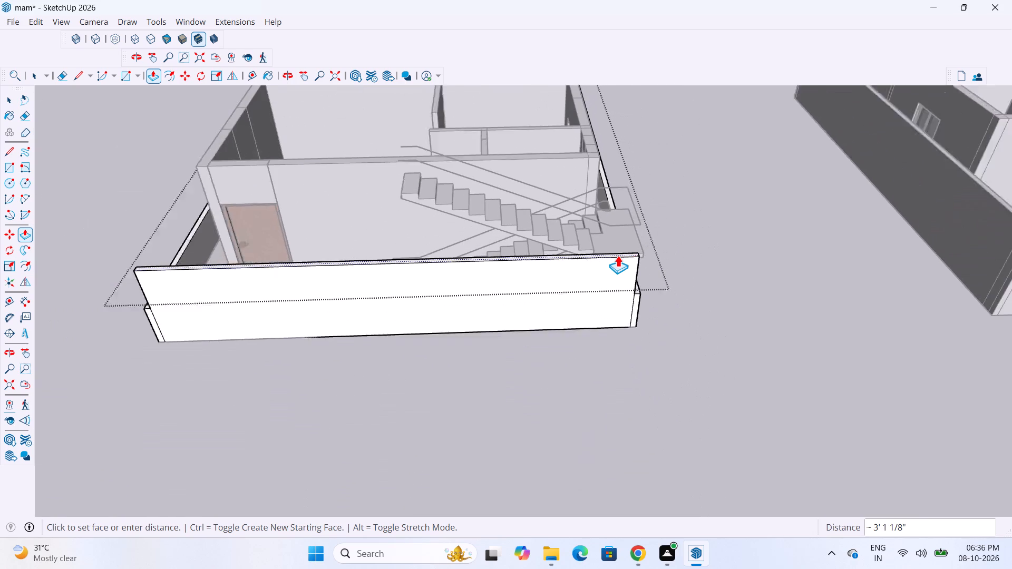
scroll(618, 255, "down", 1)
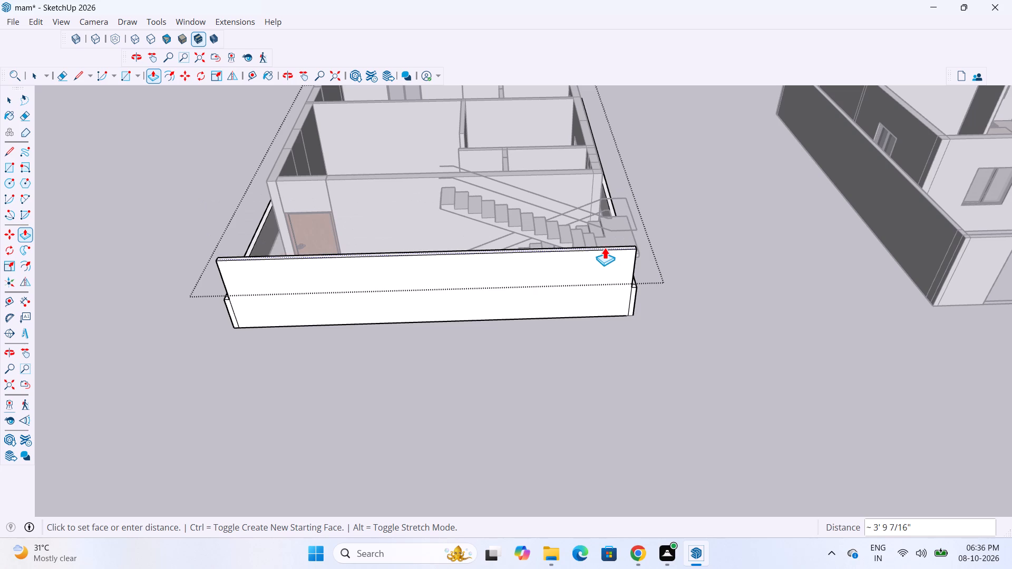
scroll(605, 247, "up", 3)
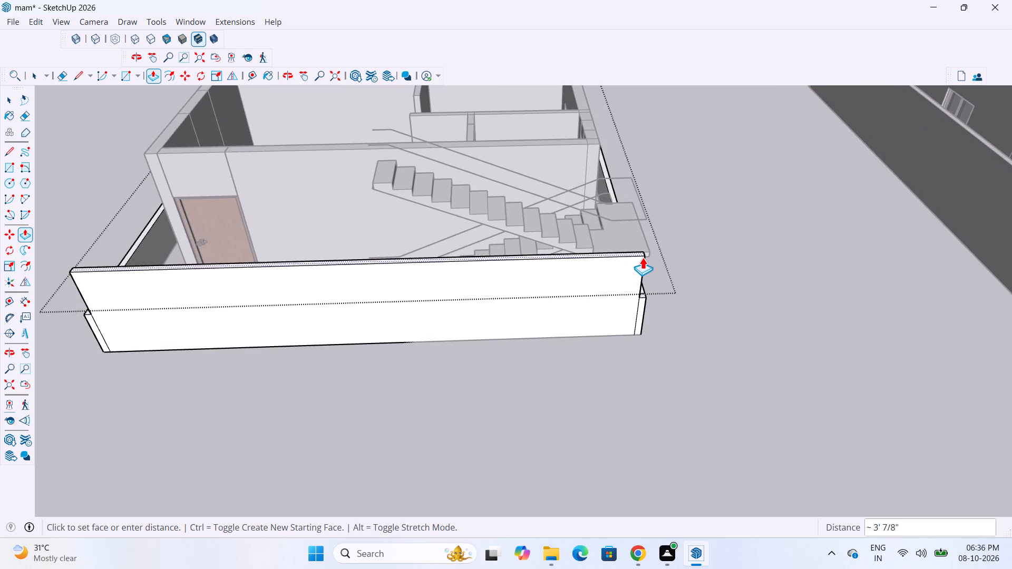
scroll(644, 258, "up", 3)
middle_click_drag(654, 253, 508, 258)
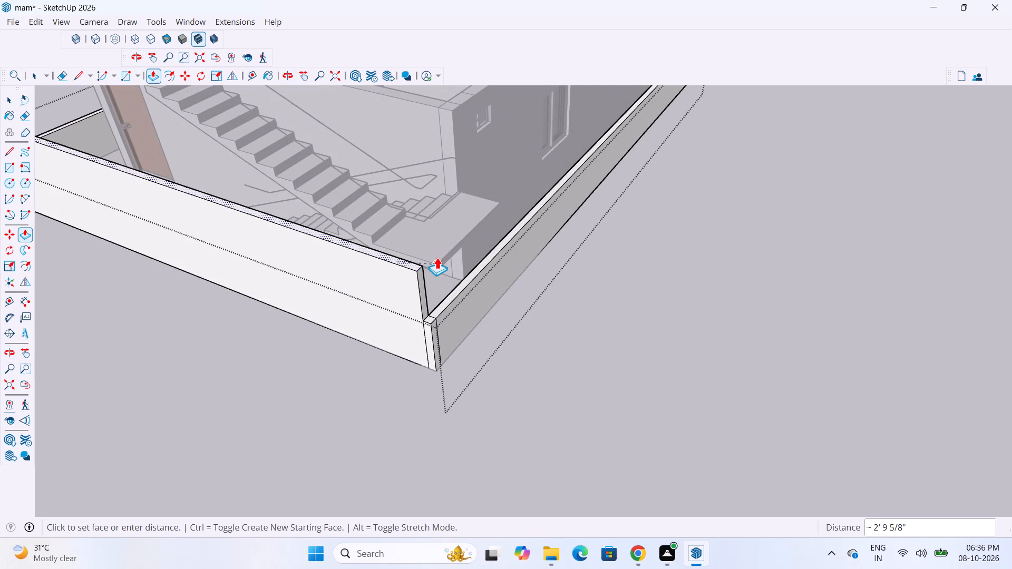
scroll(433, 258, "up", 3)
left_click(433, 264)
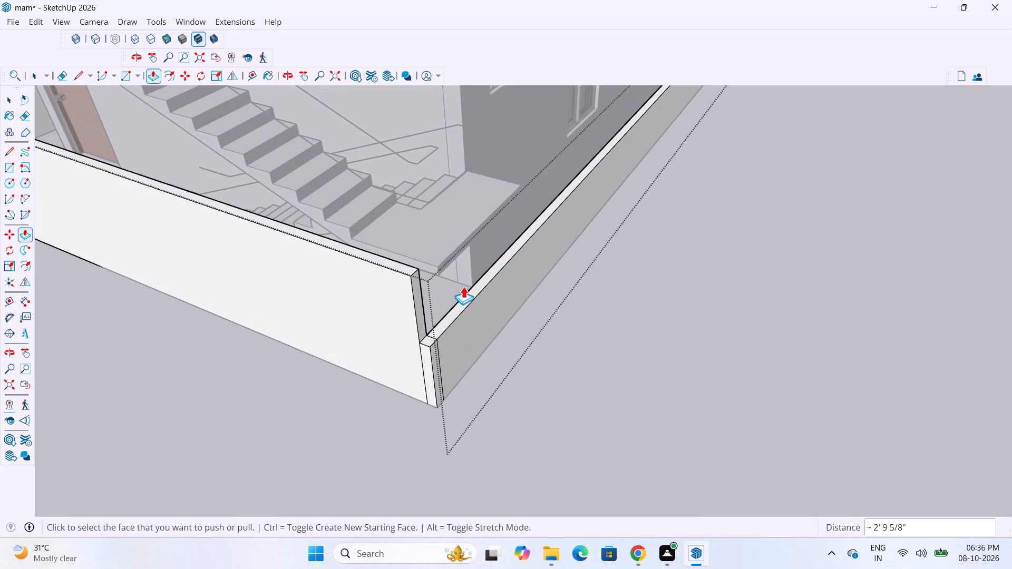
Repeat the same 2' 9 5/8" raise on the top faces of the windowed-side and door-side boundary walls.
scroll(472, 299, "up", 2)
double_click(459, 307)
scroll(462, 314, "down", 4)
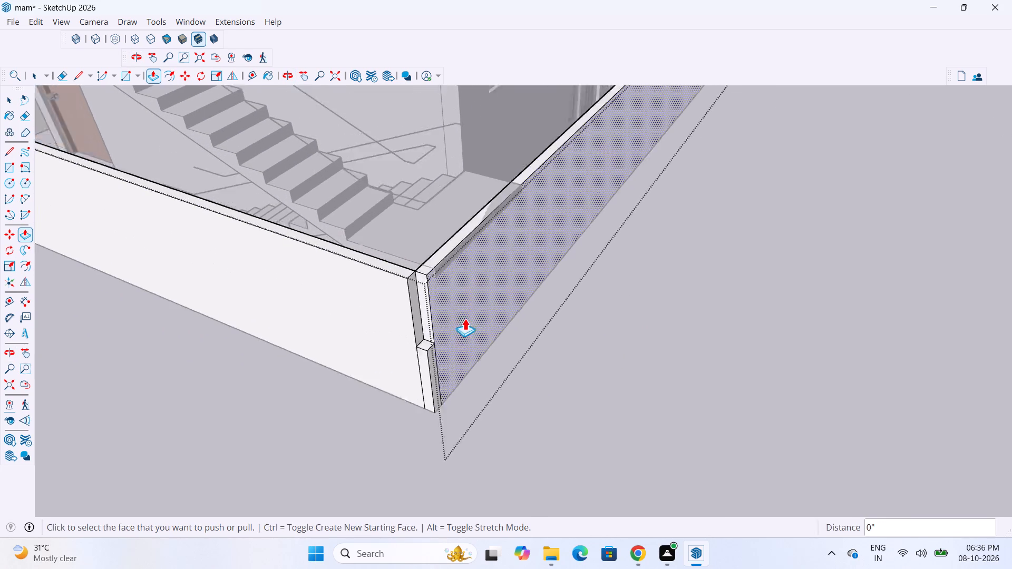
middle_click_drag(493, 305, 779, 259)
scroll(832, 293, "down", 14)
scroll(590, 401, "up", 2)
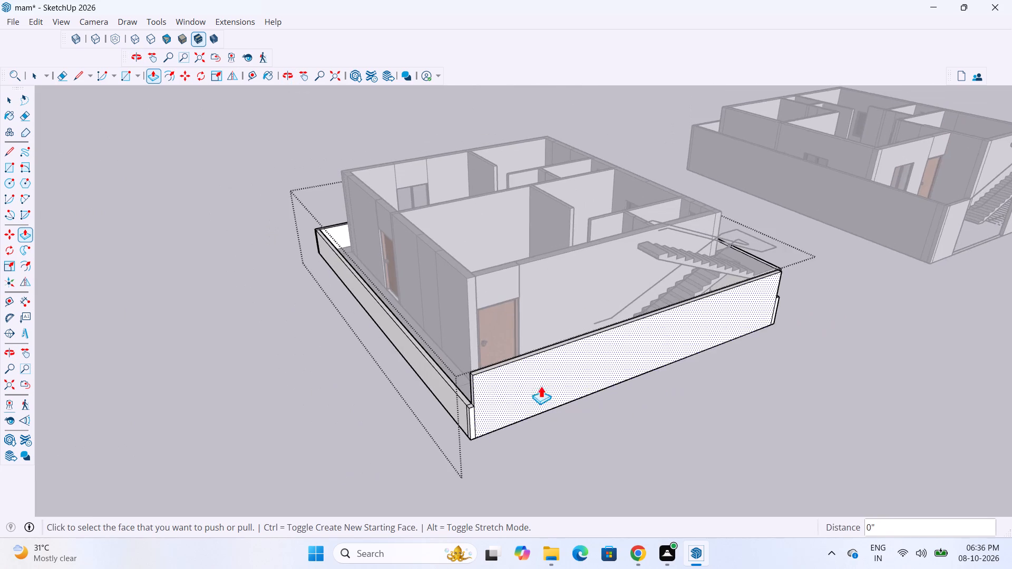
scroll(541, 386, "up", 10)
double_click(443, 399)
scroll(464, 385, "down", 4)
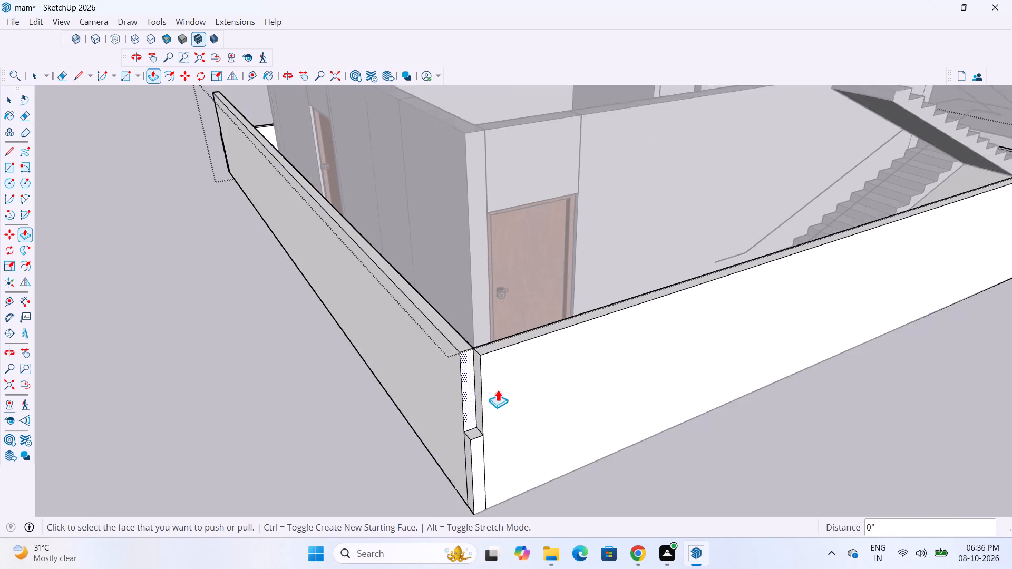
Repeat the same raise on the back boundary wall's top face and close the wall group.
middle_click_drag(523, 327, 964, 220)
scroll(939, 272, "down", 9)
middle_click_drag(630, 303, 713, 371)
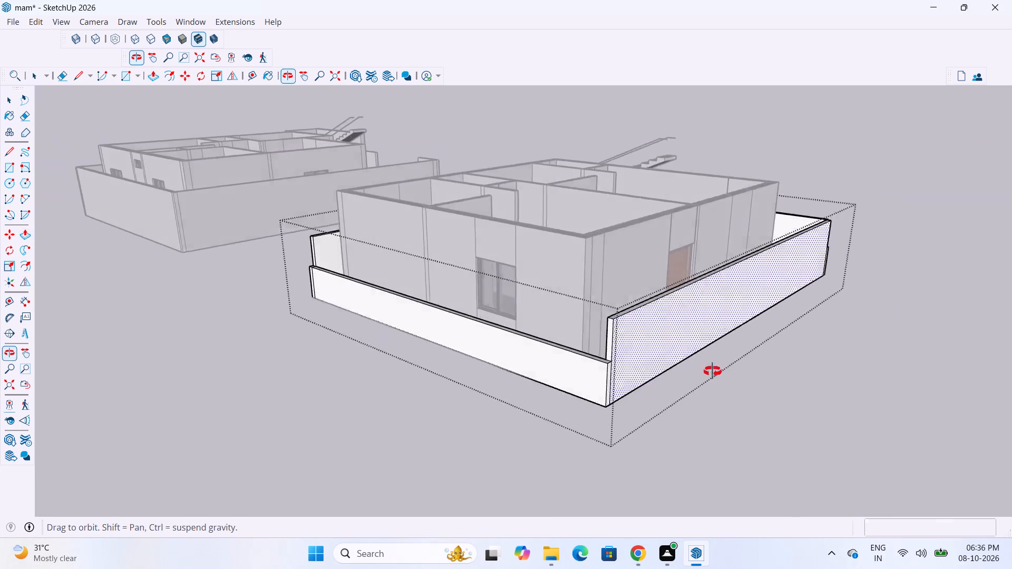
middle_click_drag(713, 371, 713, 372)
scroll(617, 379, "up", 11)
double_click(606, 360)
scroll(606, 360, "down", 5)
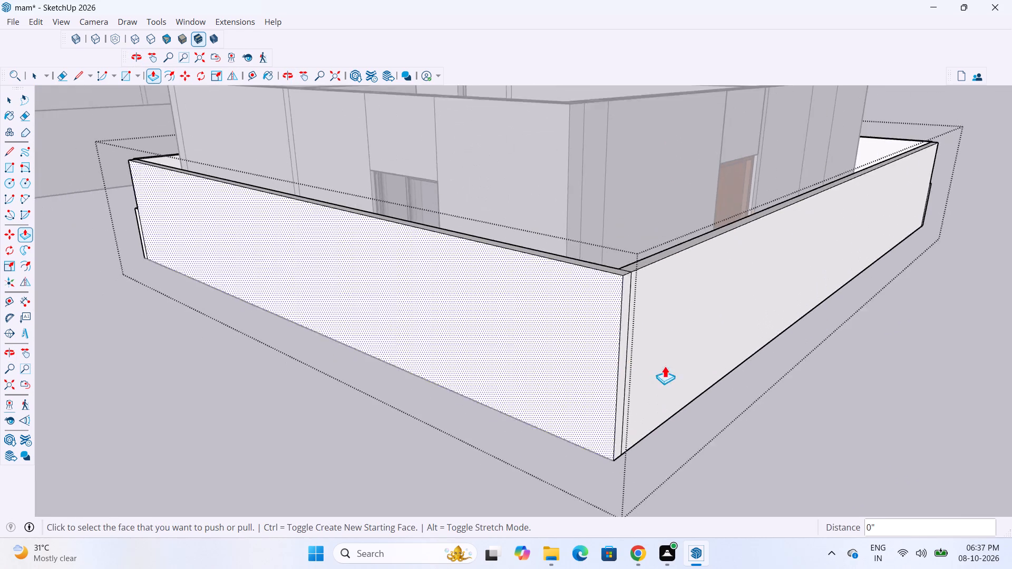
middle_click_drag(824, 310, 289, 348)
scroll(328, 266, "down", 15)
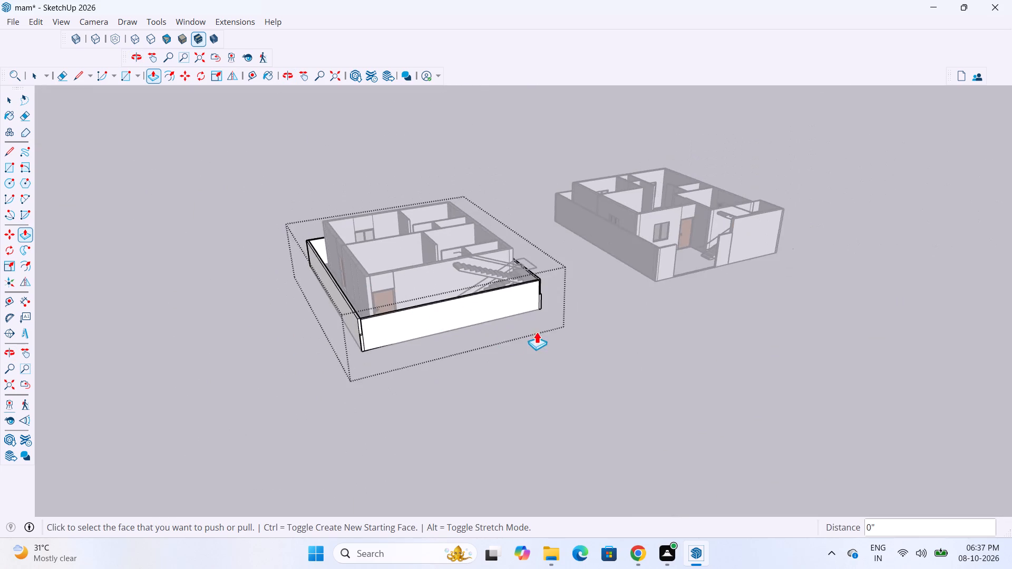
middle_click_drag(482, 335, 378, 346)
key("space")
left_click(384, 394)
Examine the raised boundary wall from above, below and the staircase side, comparing it with the neighbouring house model.
scroll(269, 300, "up", 6)
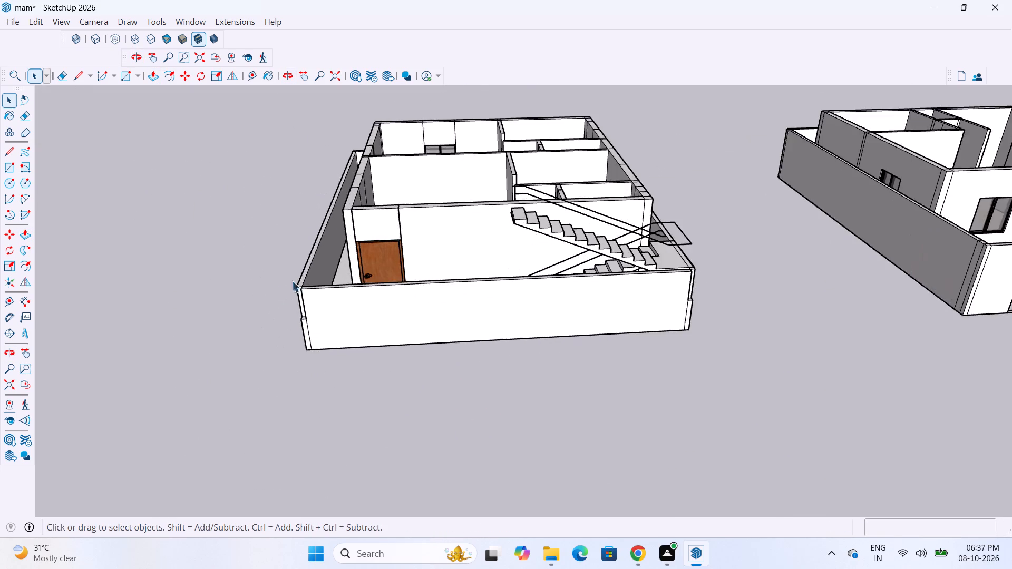
scroll(292, 281, "up", 4)
middle_click_drag(357, 277, 332, 276)
scroll(369, 282, "down", 8)
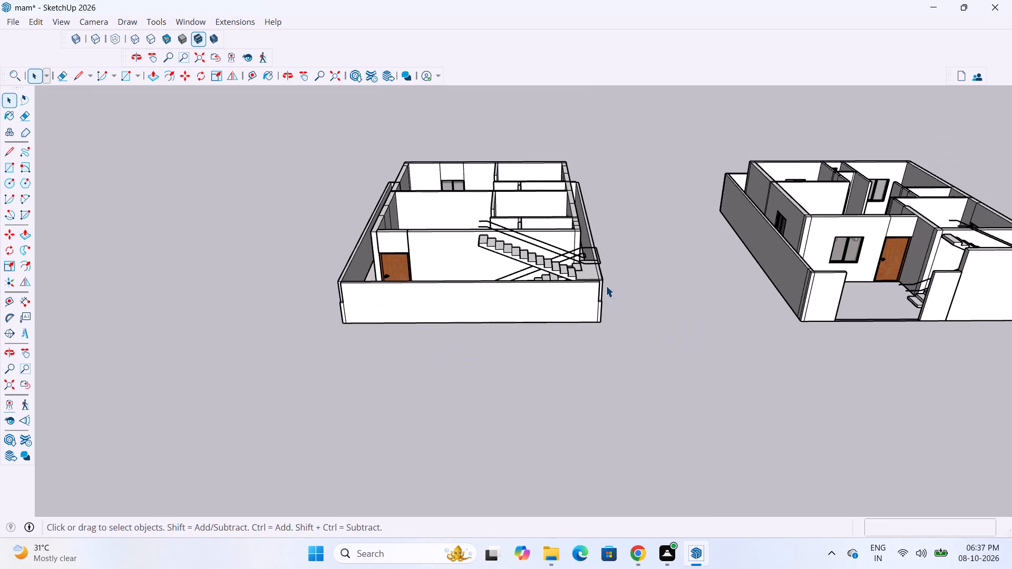
middle_click_drag(632, 281, 616, 73)
scroll(403, 188, "up", 3)
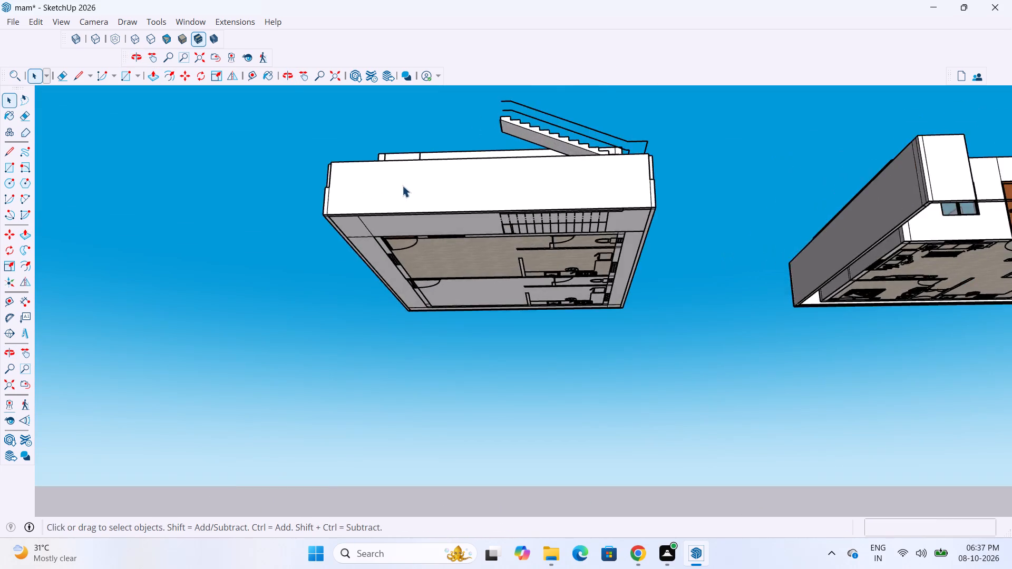
scroll(402, 185, "up", 5)
scroll(534, 126, "down", 10)
middle_click_drag(575, 146, 518, 410)
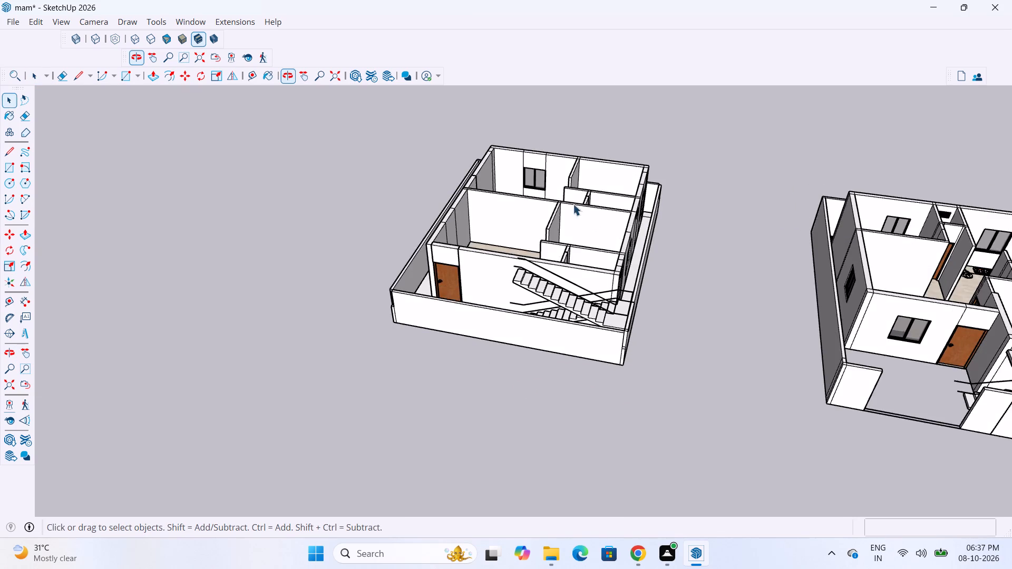
scroll(565, 205, "down", 5)
middle_click_drag(524, 262, 585, 382)
scroll(390, 253, "down", 5)
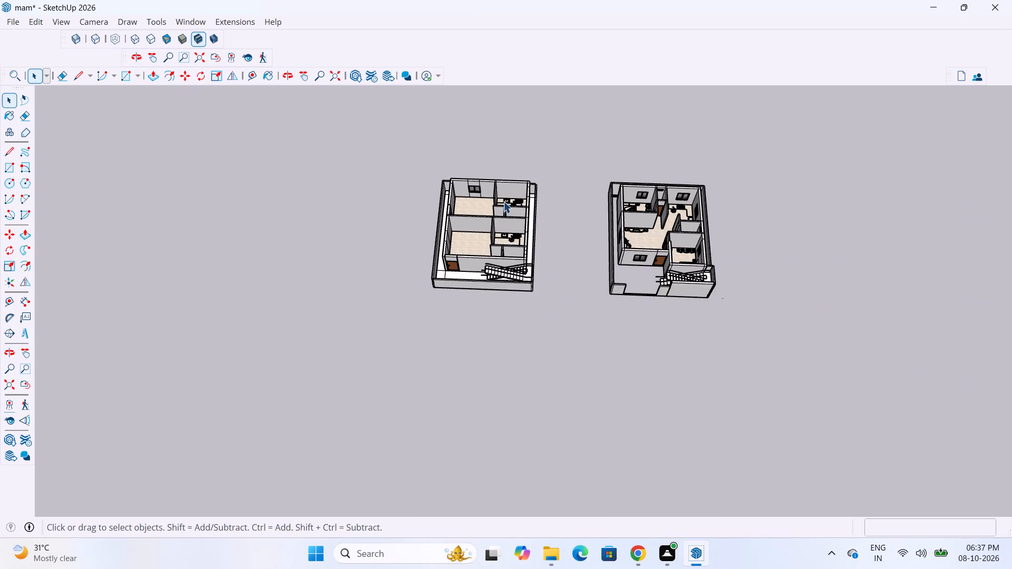
scroll(496, 219, "up", 13)
scroll(445, 170, "down", 6)
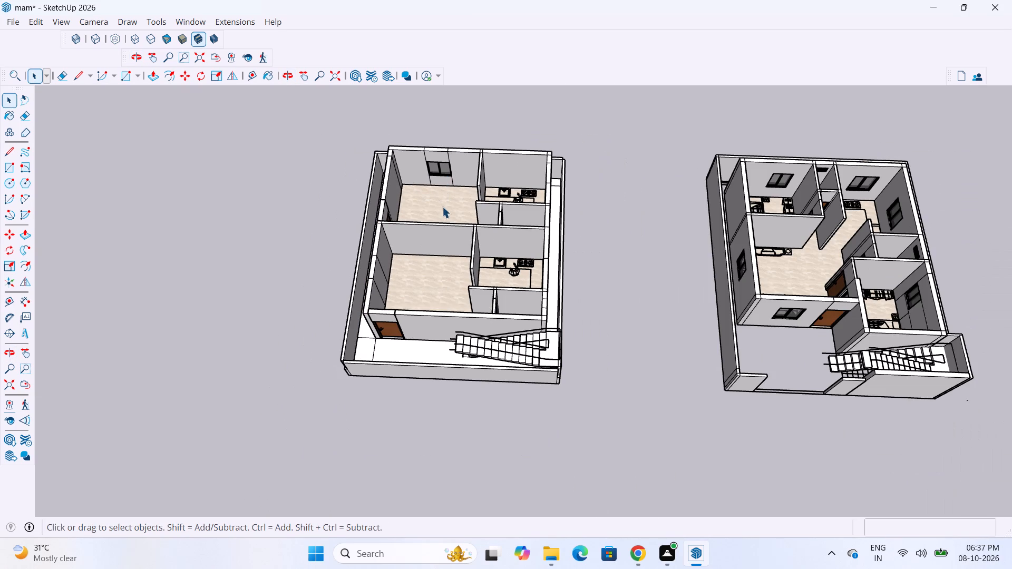
scroll(432, 252, "down", 4)
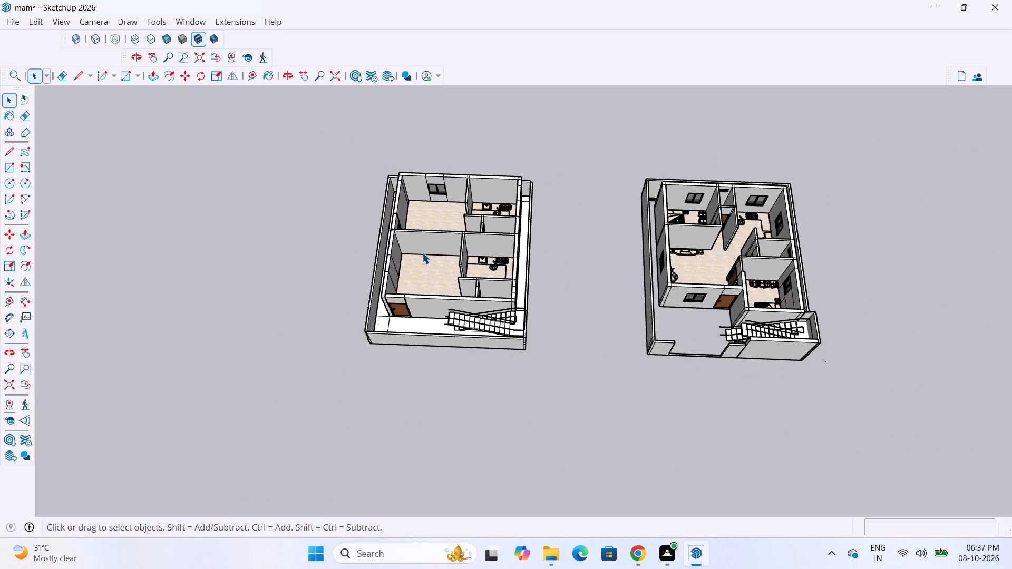
scroll(431, 228, "up", 5)
scroll(442, 211, "down", 4)
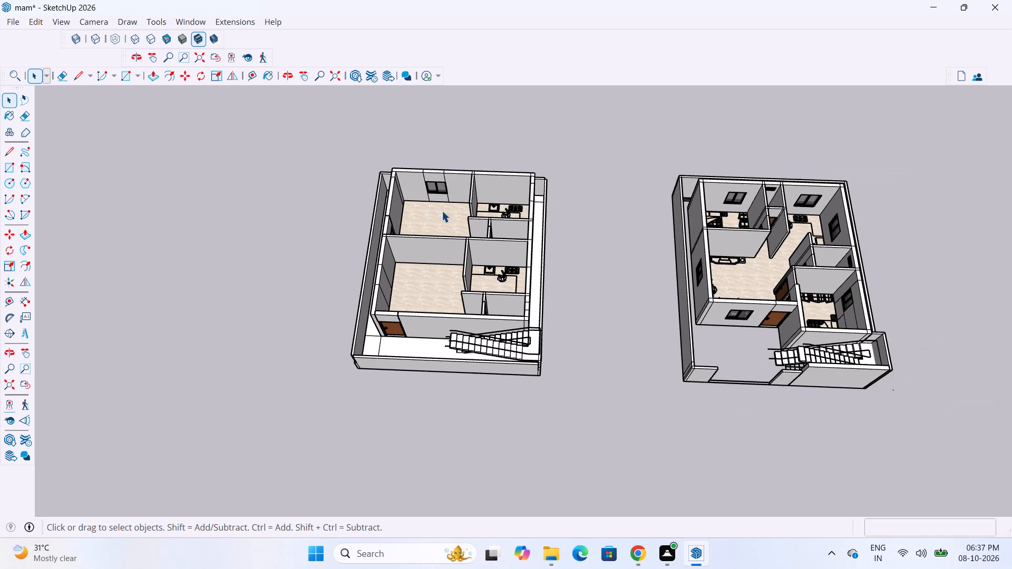
scroll(442, 211, "up", 5)
scroll(442, 211, "down", 10)
scroll(445, 219, "up", 8)
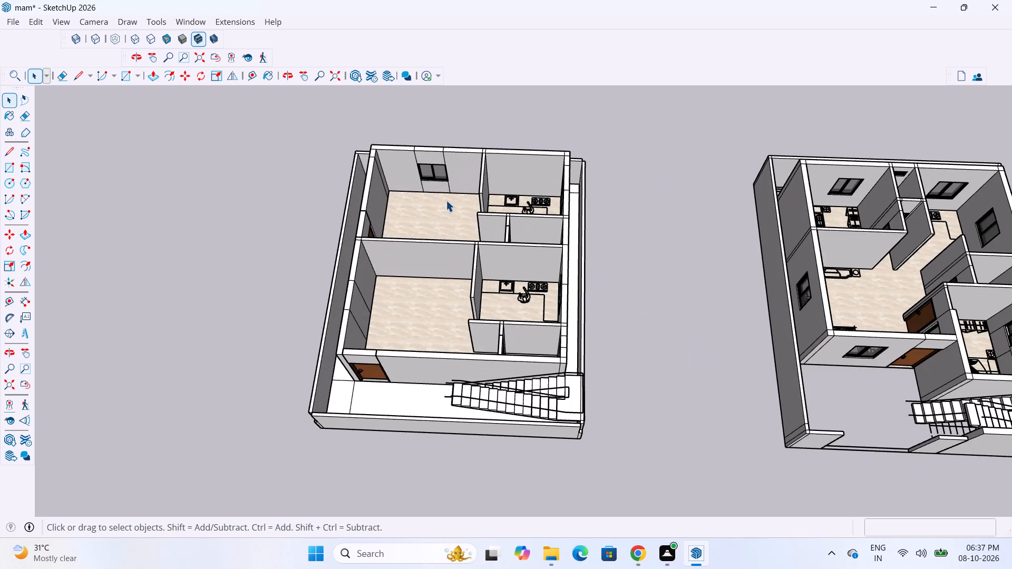
middle_click_drag(458, 193, 527, 18)
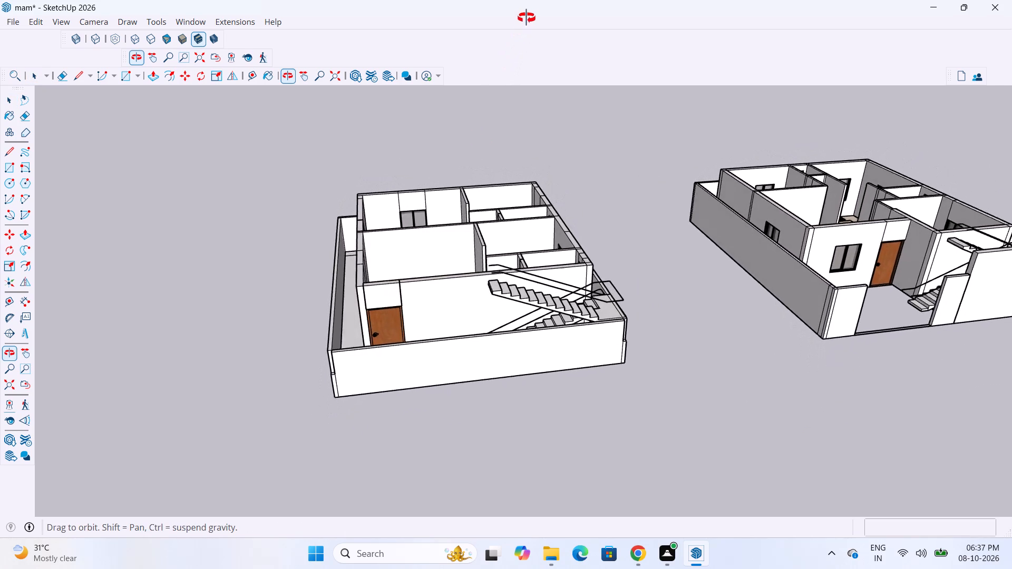
middle_click_drag(527, 18, 531, 5)
scroll(480, 210, "down", 5)
scroll(482, 313, "up", 6)
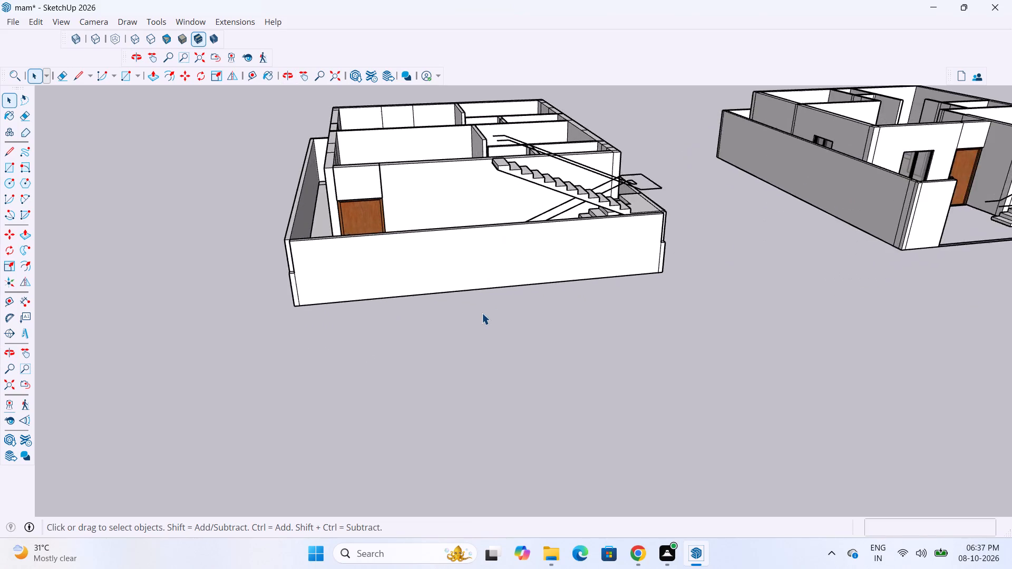
scroll(482, 313, "up", 6)
scroll(405, 324, "down", 5)
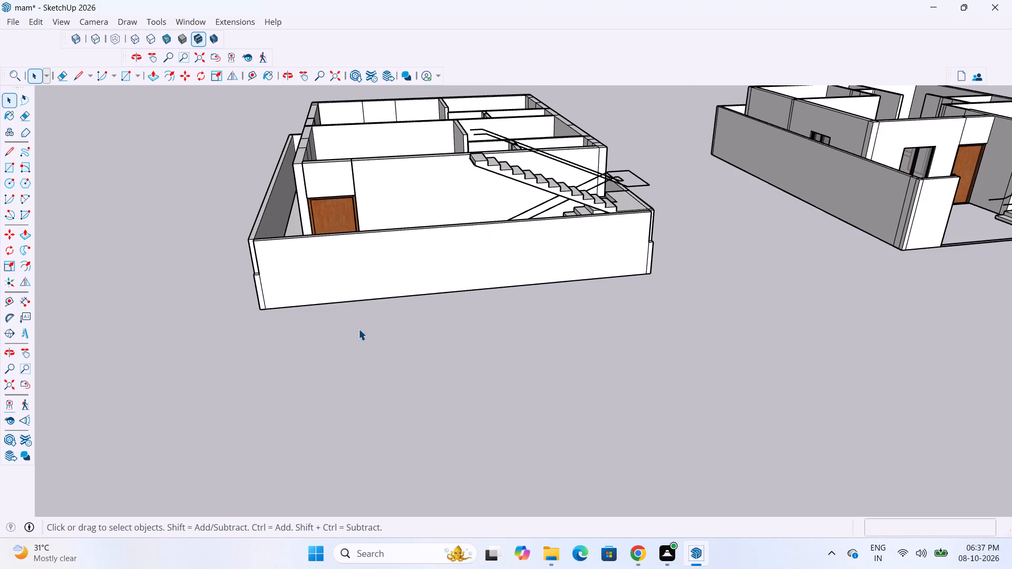
scroll(450, 277, "up", 2)
middle_click_drag(457, 277, 456, 302)
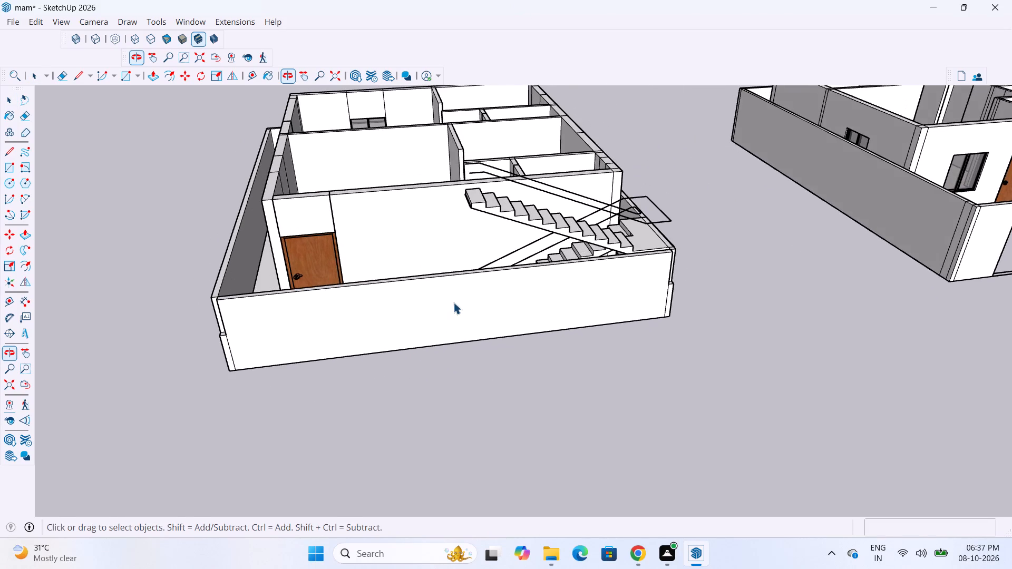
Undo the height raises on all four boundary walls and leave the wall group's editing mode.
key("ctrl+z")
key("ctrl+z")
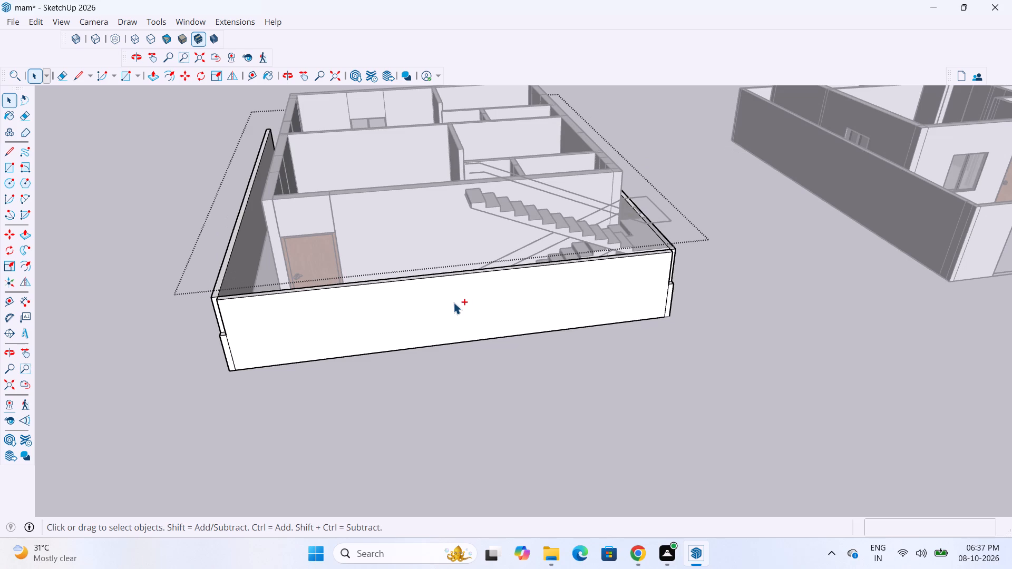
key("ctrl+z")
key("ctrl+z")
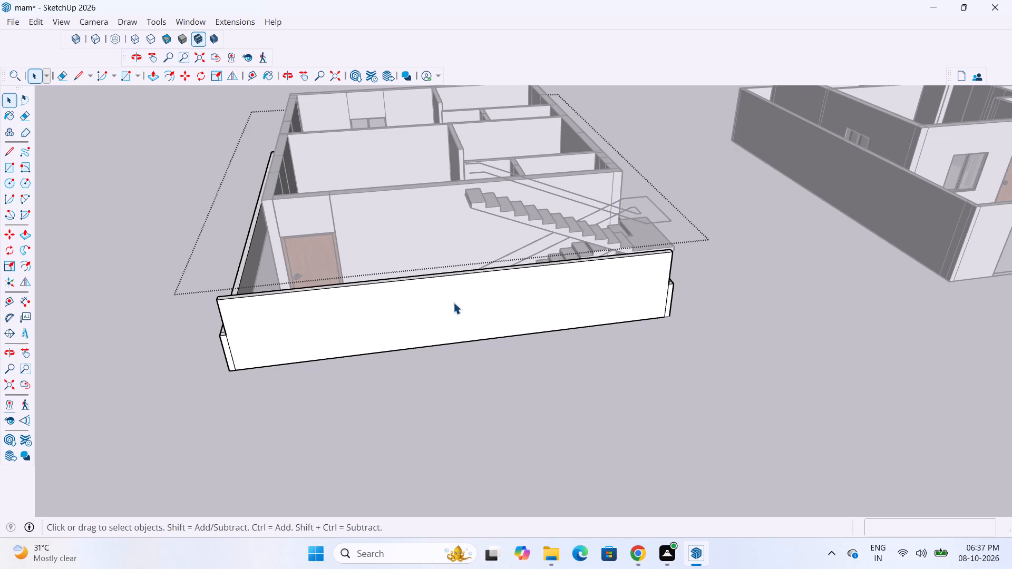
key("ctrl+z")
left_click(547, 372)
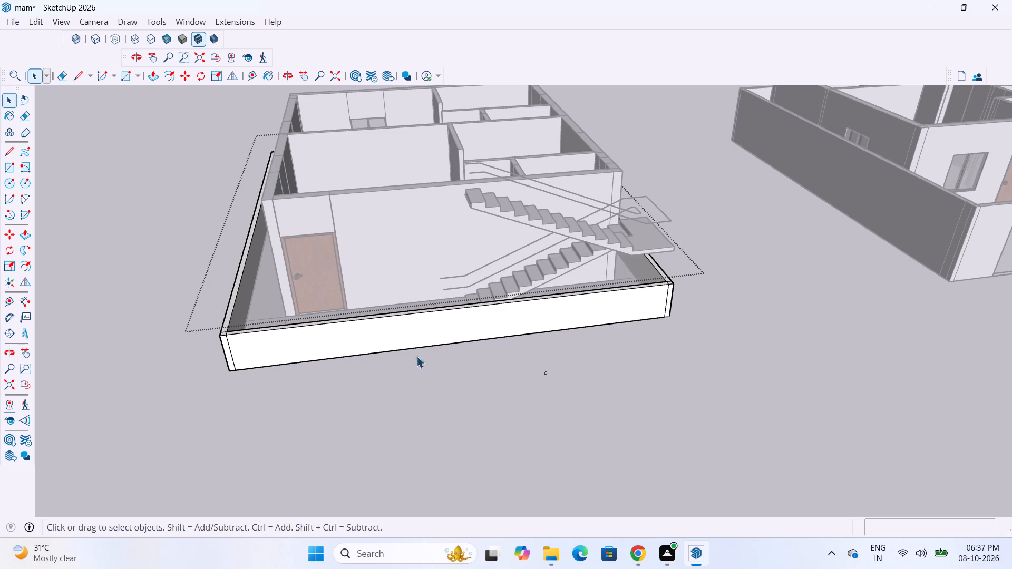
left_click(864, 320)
Examine the staircase, entrance door and low boundary wall along the house's staircase side.
scroll(635, 281, "down", 4)
middle_click_drag(737, 290, 668, 352)
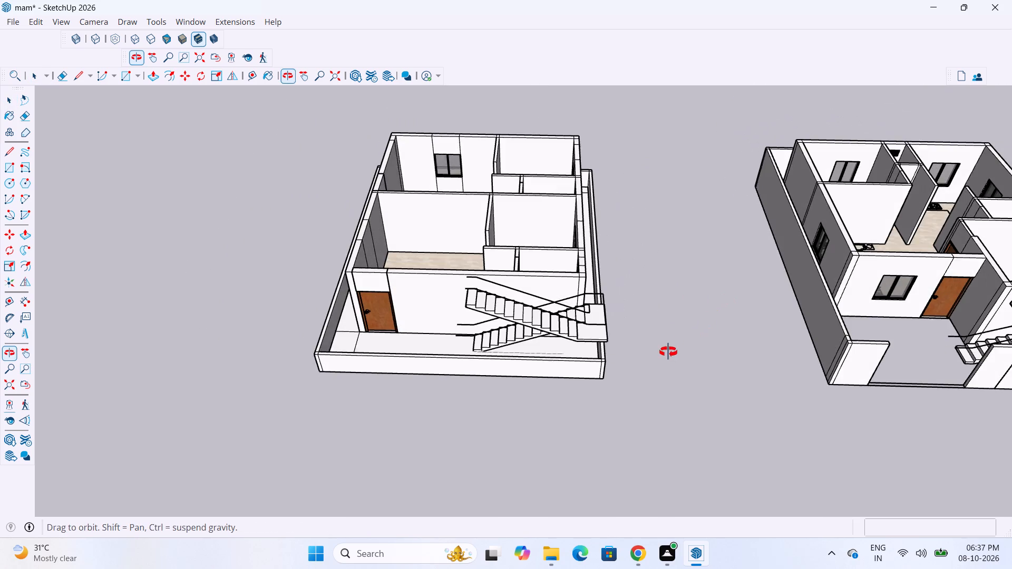
middle_click_drag(668, 352, 668, 352)
scroll(432, 340, "up", 1)
scroll(499, 320, "down", 9)
scroll(579, 321, "up", 7)
middle_click_drag(572, 313, 576, 310)
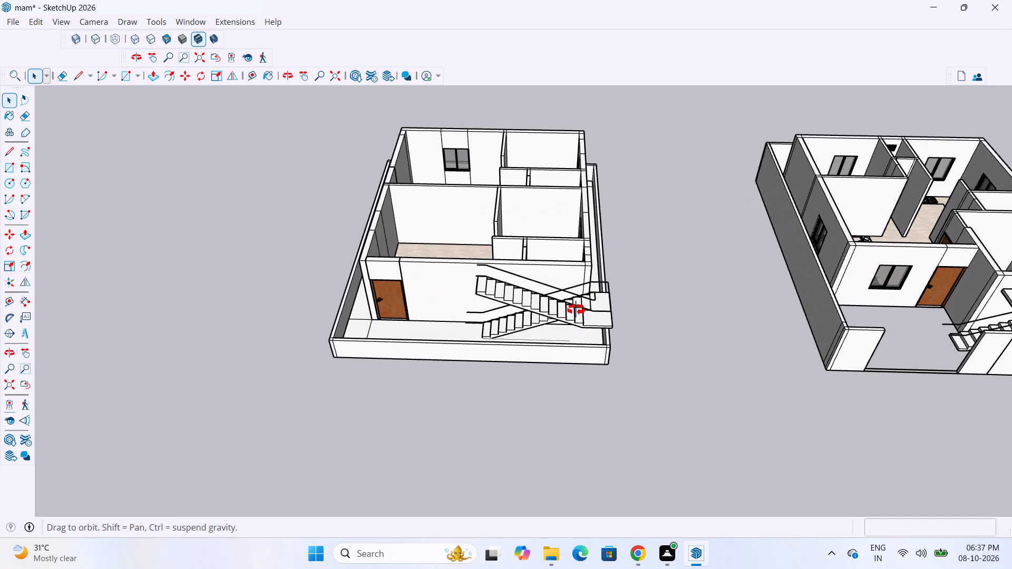
middle_click_drag(576, 310, 617, 302)
scroll(508, 316, "up", 4)
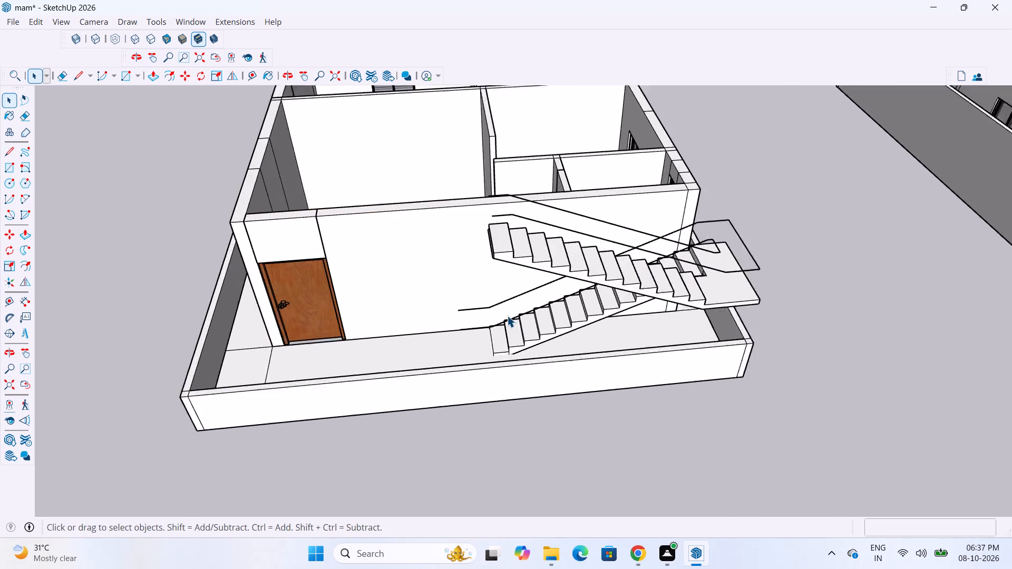
scroll(507, 316, "up", 5)
middle_click_drag(507, 316, 435, 356)
scroll(436, 356, "down", 1)
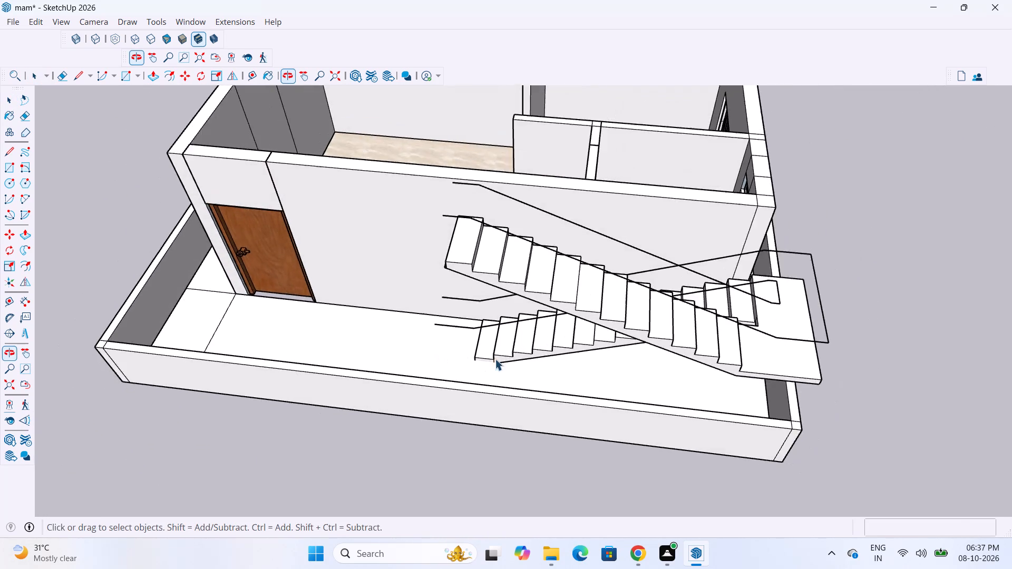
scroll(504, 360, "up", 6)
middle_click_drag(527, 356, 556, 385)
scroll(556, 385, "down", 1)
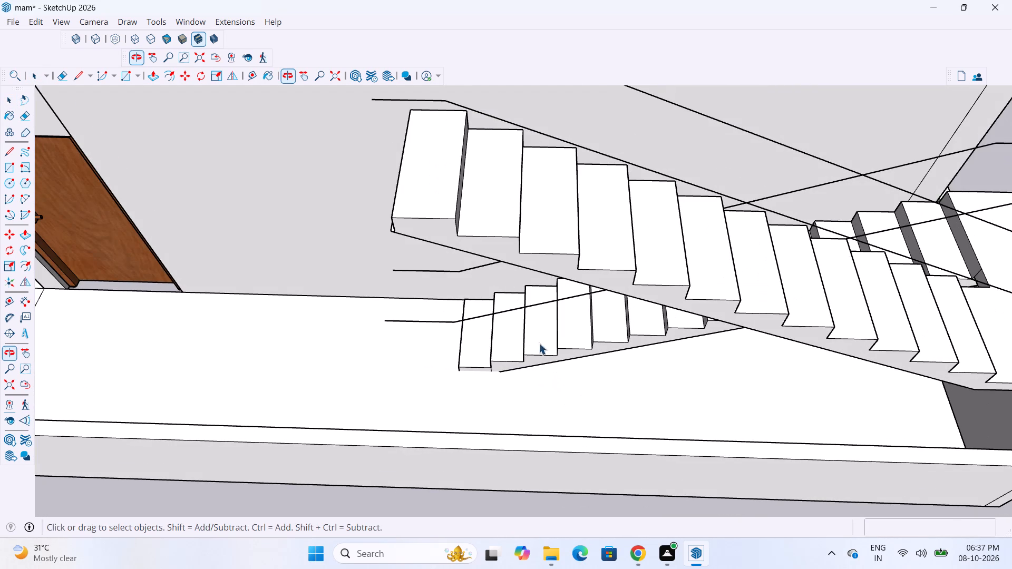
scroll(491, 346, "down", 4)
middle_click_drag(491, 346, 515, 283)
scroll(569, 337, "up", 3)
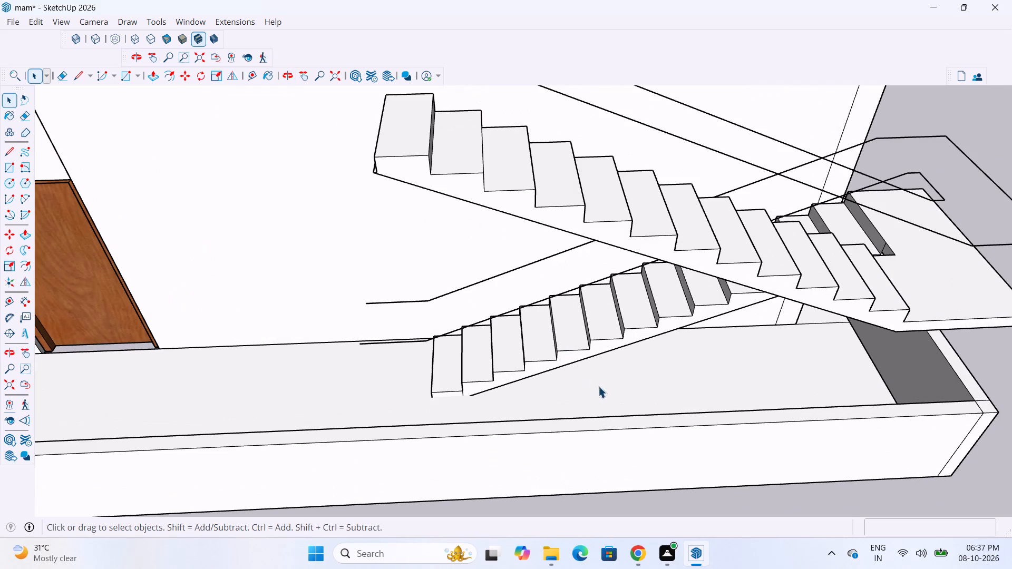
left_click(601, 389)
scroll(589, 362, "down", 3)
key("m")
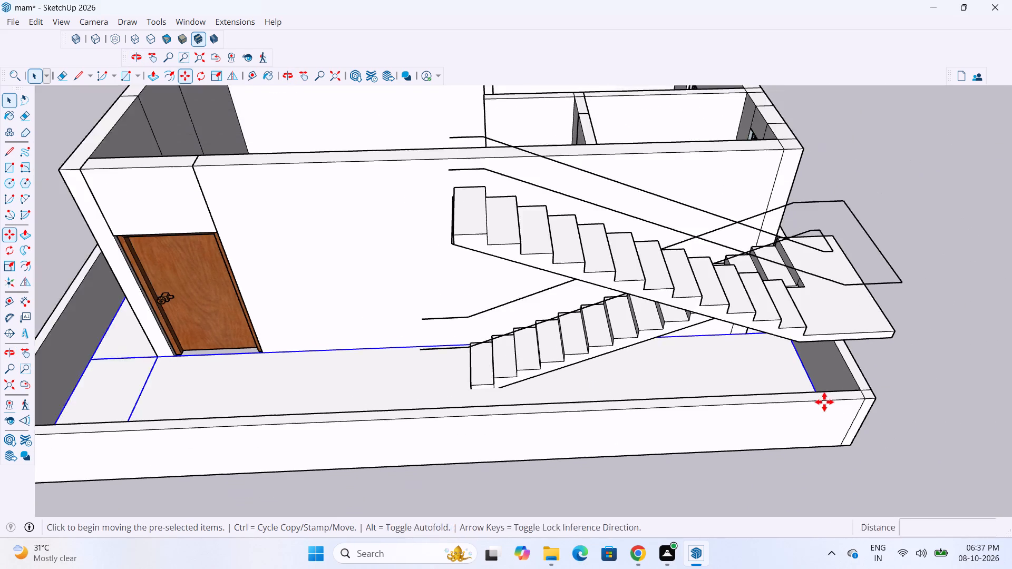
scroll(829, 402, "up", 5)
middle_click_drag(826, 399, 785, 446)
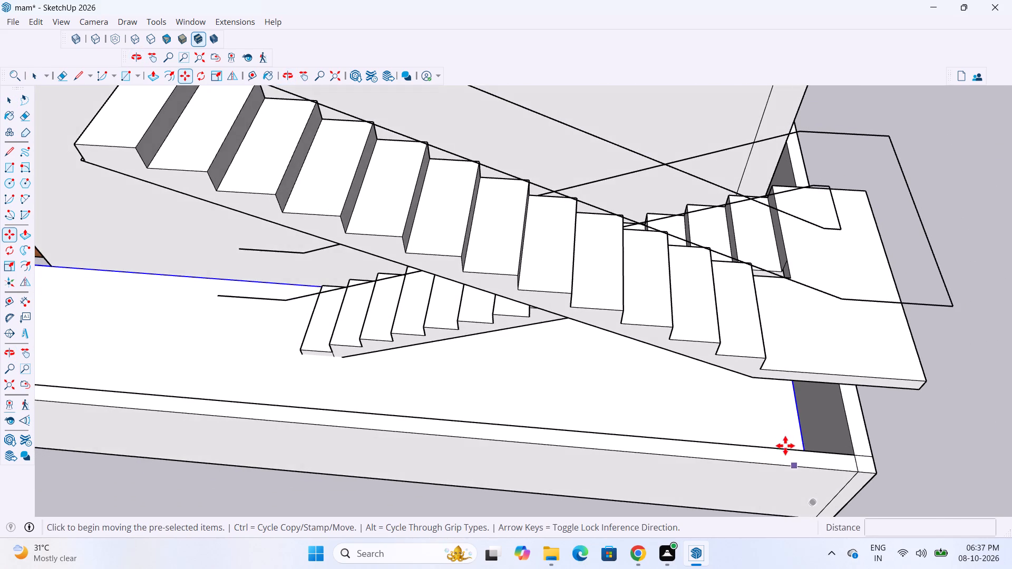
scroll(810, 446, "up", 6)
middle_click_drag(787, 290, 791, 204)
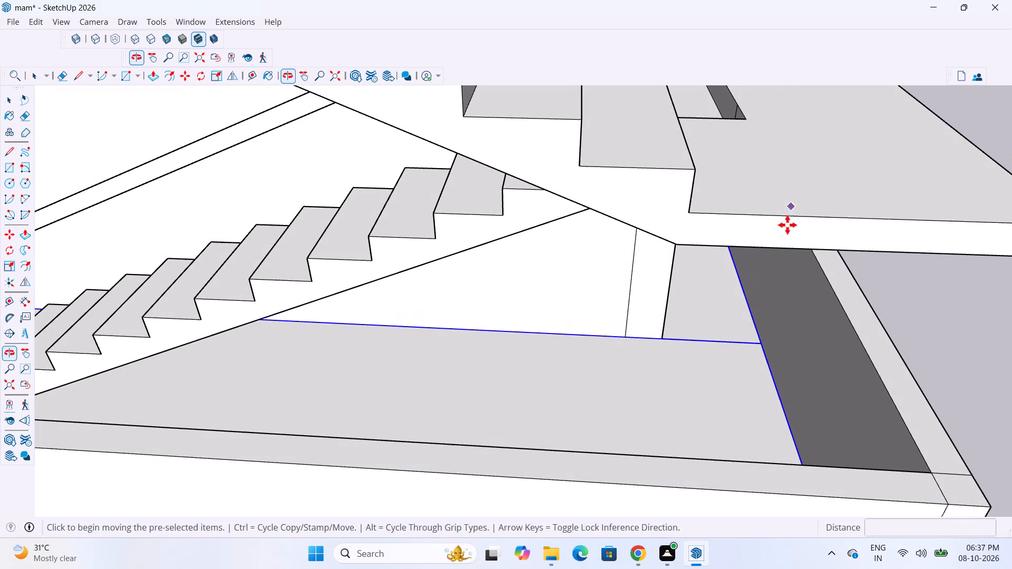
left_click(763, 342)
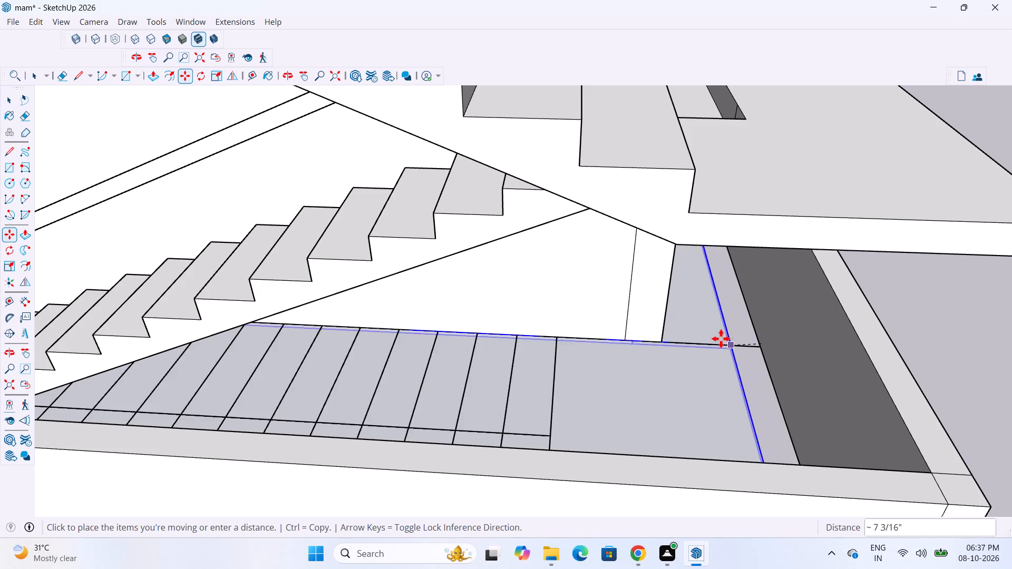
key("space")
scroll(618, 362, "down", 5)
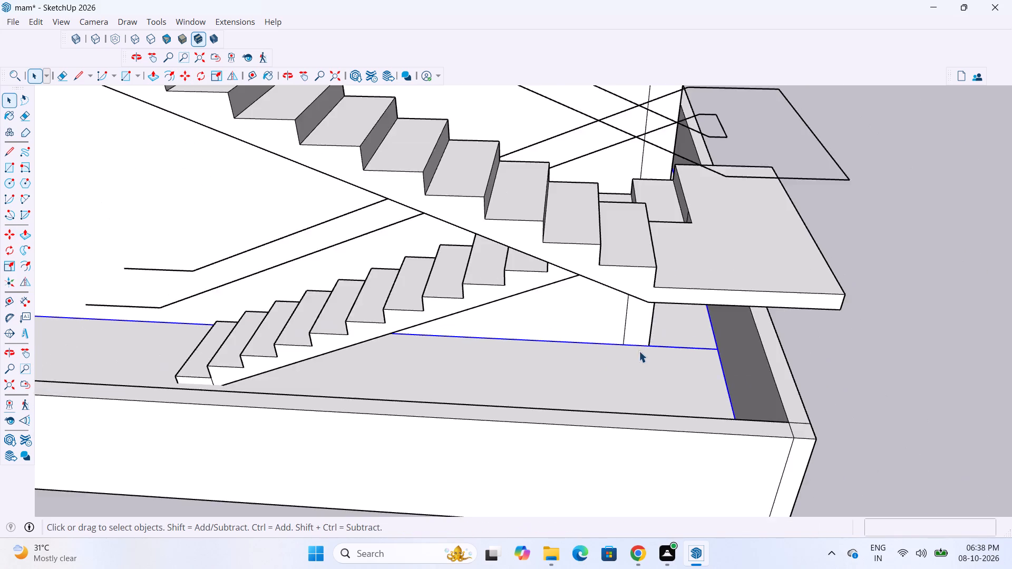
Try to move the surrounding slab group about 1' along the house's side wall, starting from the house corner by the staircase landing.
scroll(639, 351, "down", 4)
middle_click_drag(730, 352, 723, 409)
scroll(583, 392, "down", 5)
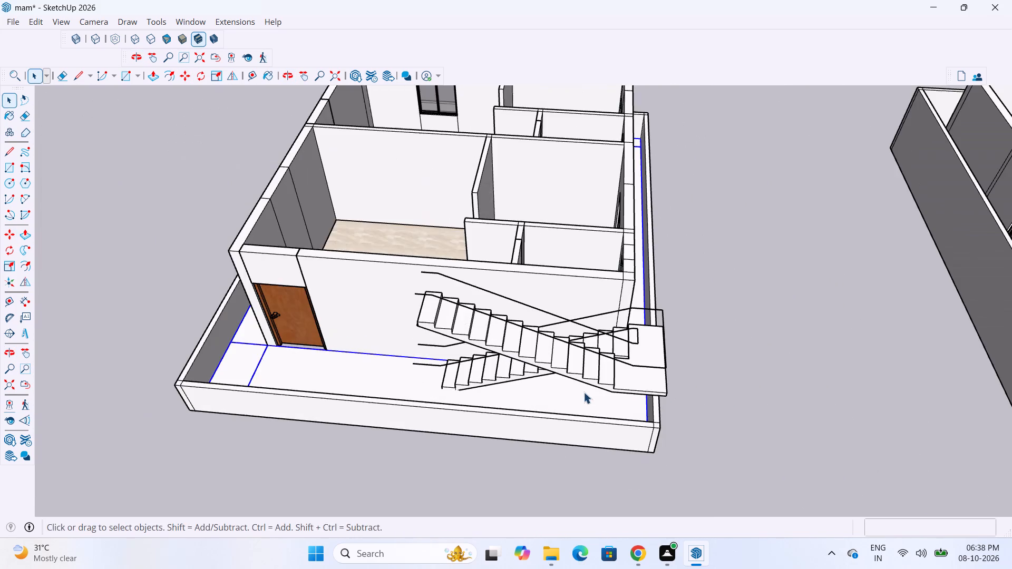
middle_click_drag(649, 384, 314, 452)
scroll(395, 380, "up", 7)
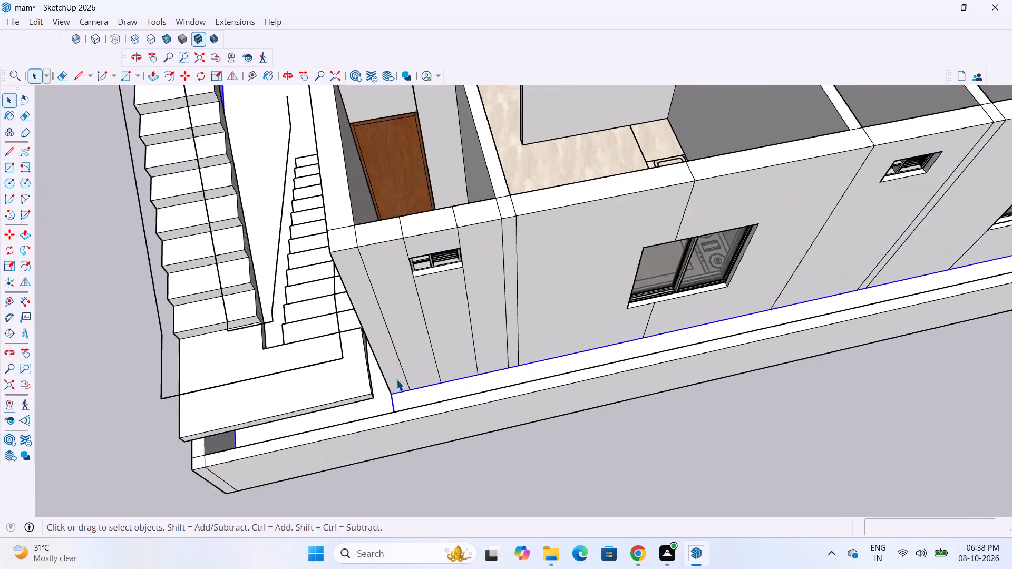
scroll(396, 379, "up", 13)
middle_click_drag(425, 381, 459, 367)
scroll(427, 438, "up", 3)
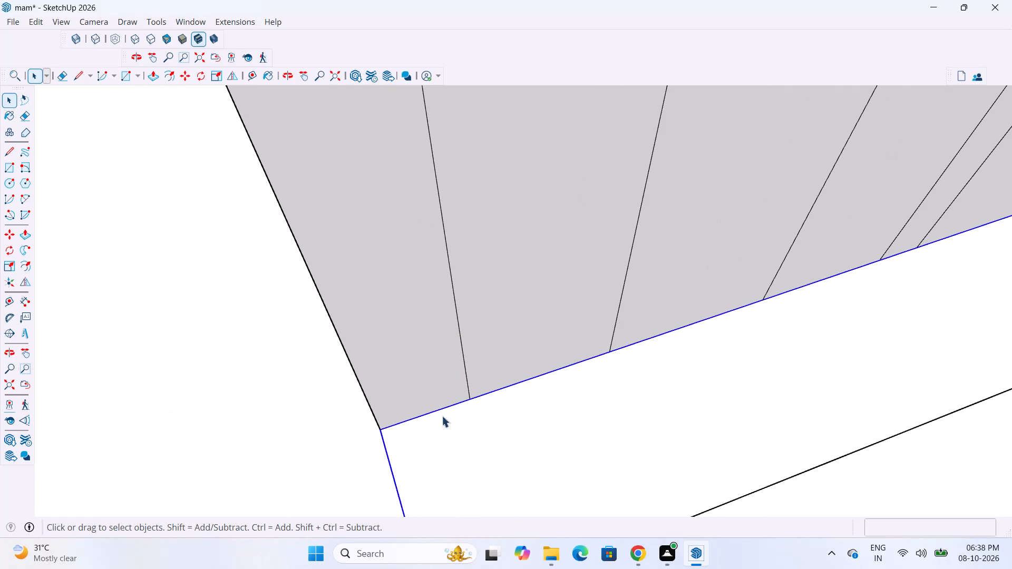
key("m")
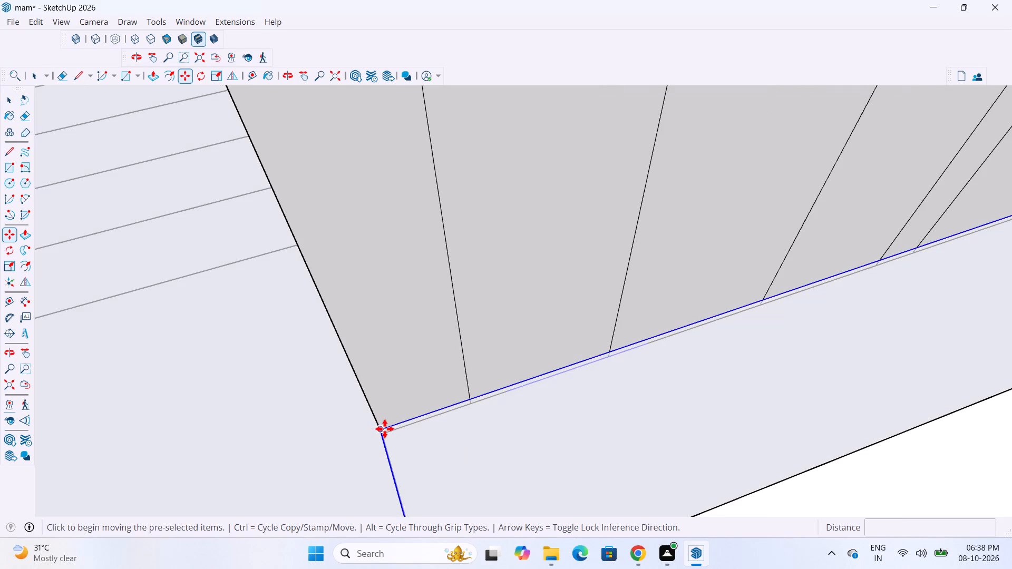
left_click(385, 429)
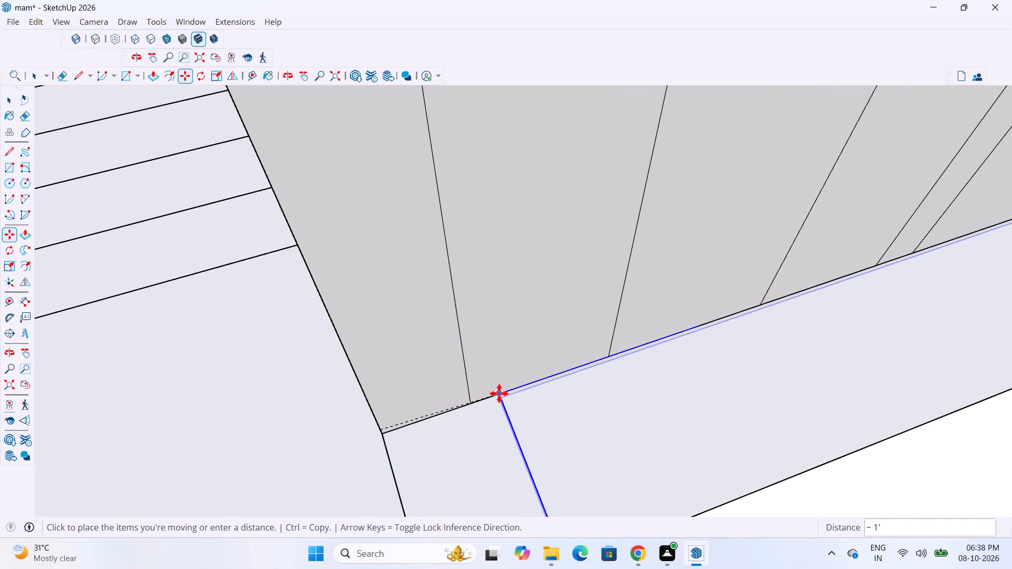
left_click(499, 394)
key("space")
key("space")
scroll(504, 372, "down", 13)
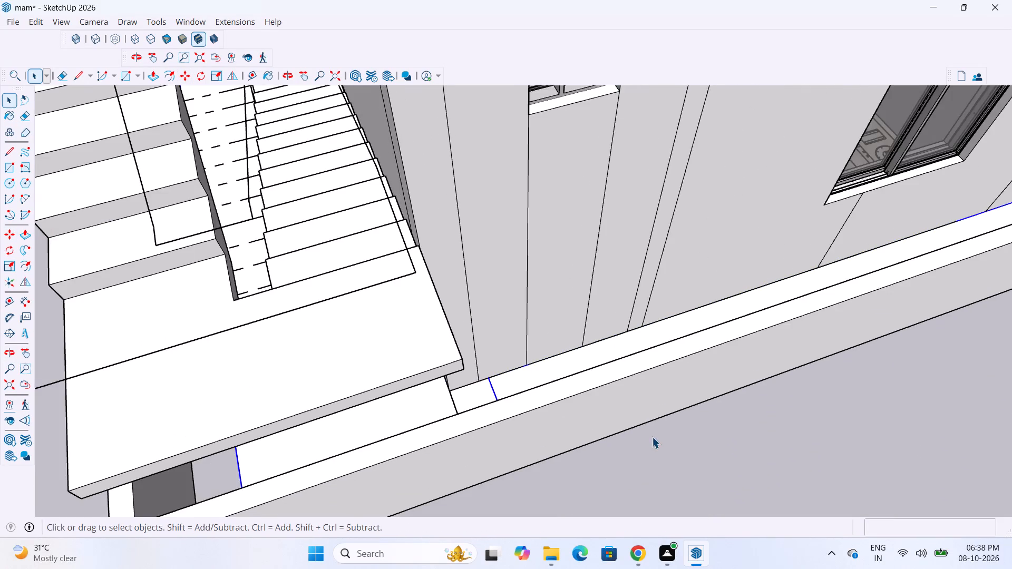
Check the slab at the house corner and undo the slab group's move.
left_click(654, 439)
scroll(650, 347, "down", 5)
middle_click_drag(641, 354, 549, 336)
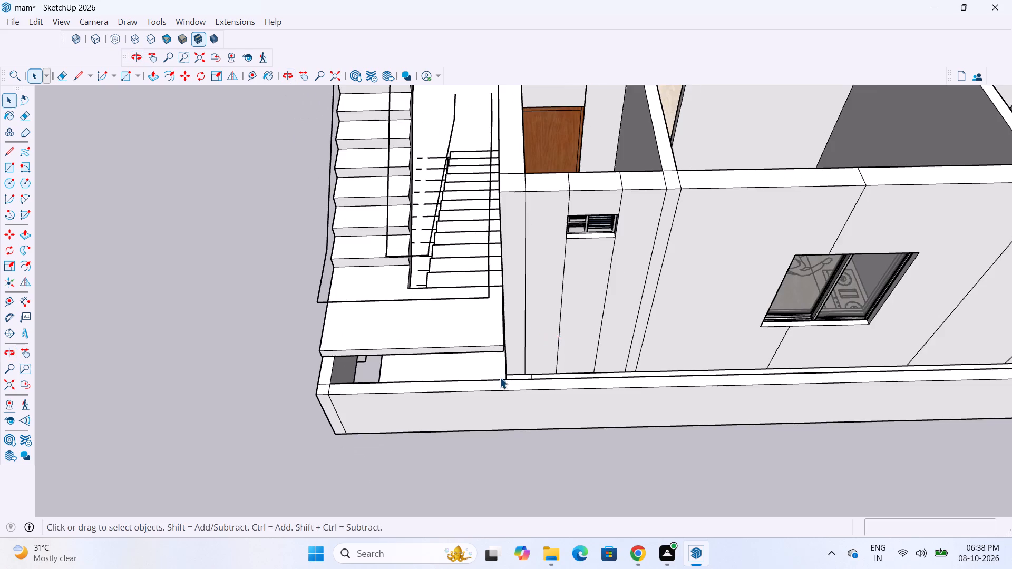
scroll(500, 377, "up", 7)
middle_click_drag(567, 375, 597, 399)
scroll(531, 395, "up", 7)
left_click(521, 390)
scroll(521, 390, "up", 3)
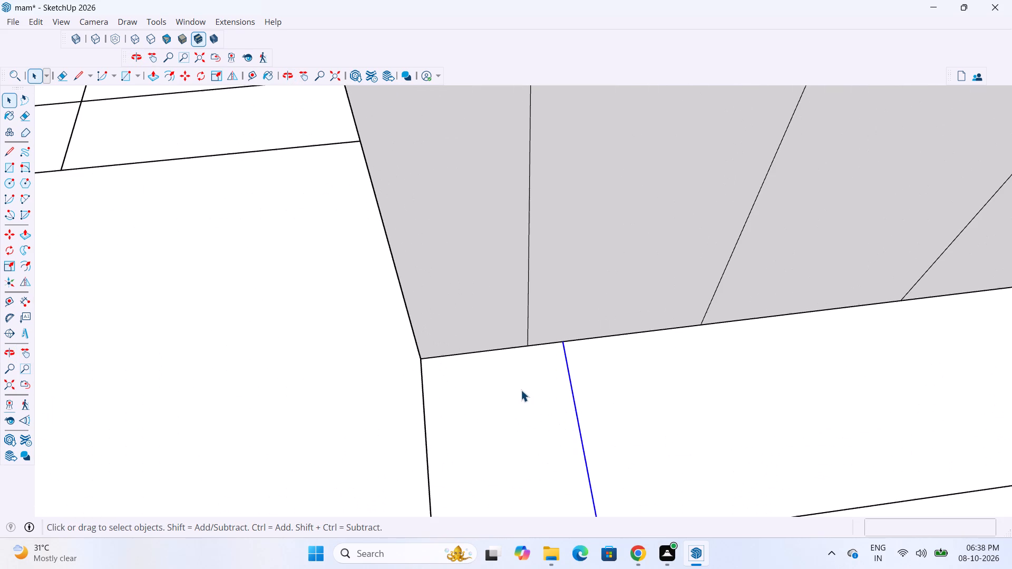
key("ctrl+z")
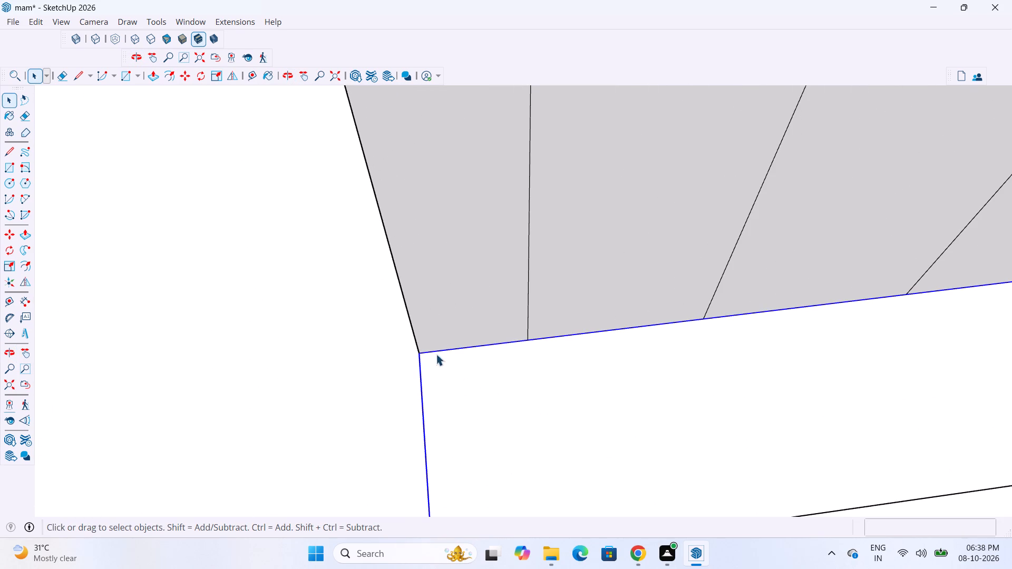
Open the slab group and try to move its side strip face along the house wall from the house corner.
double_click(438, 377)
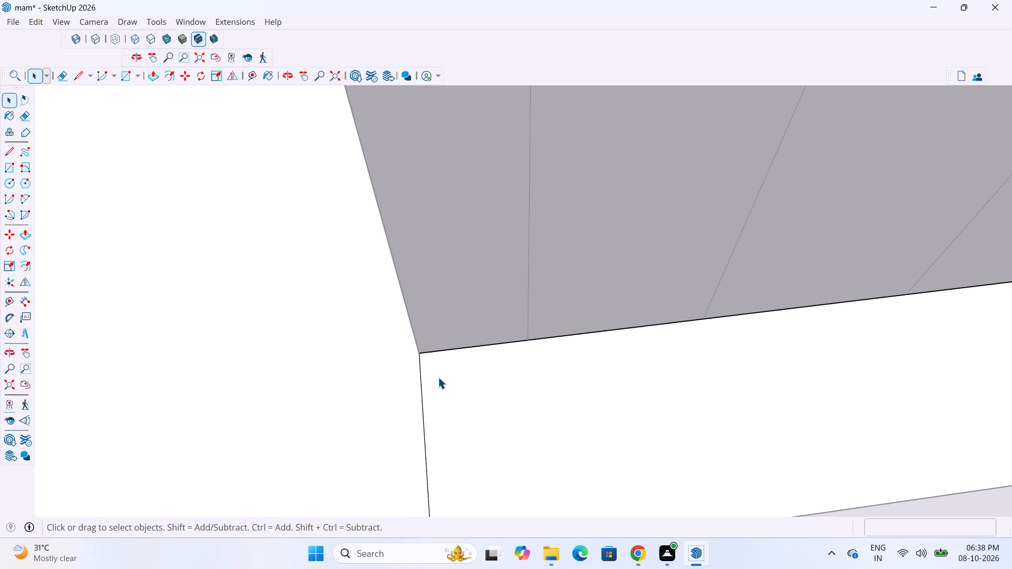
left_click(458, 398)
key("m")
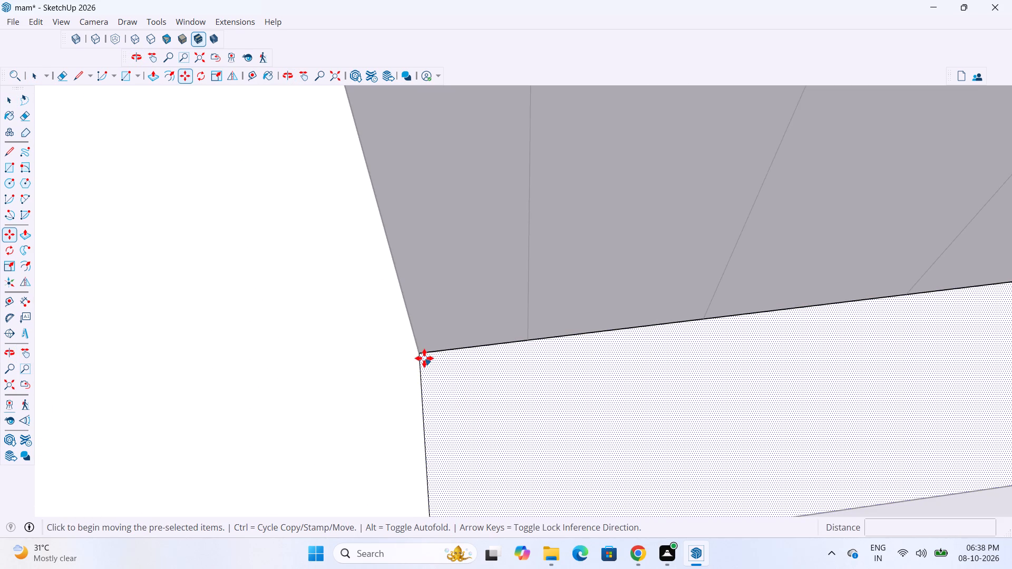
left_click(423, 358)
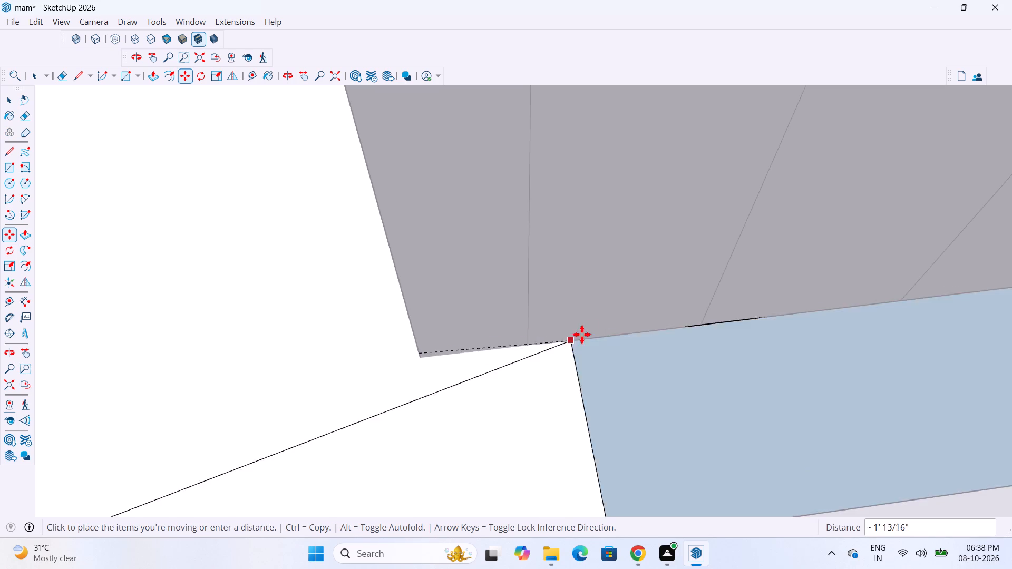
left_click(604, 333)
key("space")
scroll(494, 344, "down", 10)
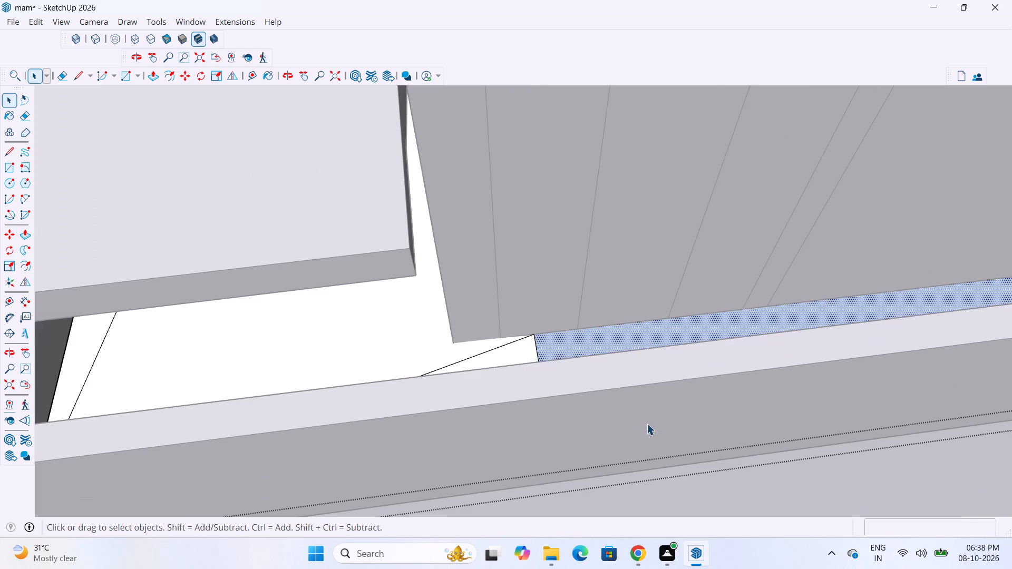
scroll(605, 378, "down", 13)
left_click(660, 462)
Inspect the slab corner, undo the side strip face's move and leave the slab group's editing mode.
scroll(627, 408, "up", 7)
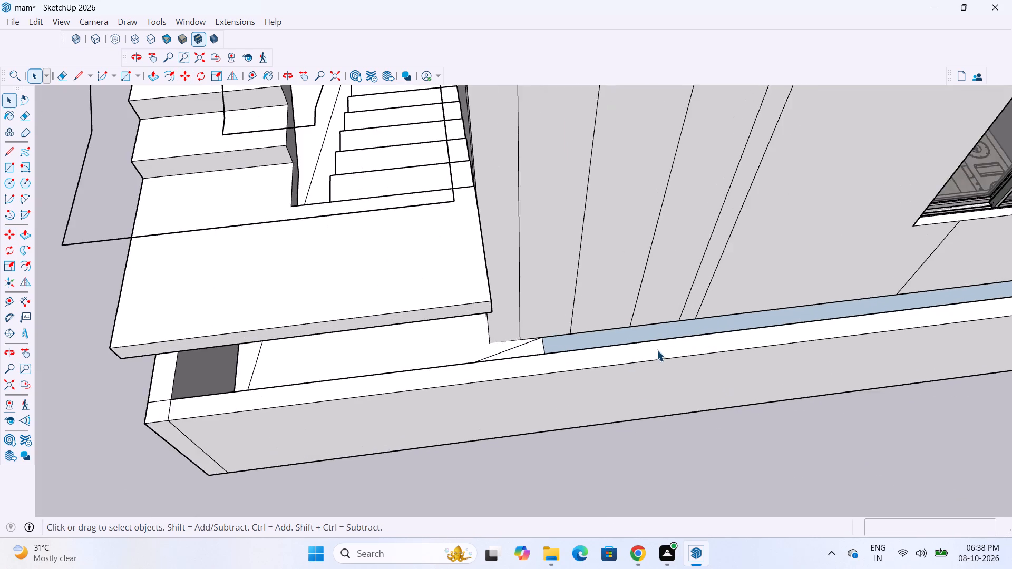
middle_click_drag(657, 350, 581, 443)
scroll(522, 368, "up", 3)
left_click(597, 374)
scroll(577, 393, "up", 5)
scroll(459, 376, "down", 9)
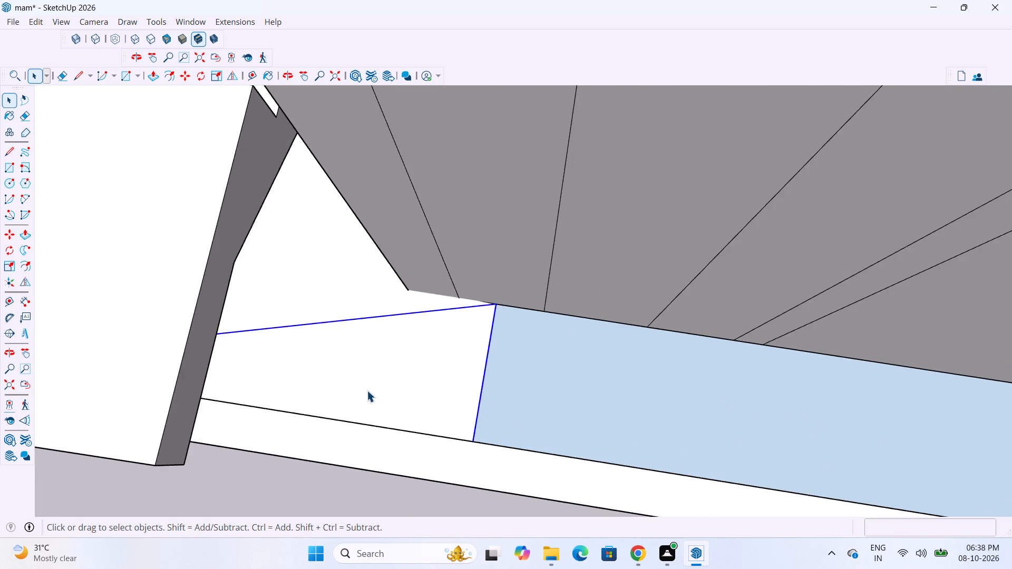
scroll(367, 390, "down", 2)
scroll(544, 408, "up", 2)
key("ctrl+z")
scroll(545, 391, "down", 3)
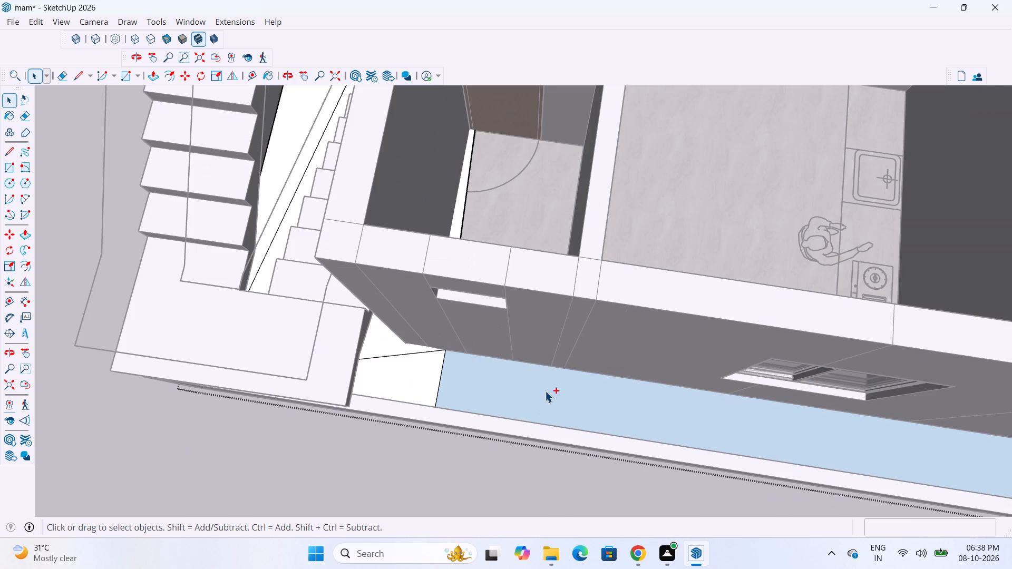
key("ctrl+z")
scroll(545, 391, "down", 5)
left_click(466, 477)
Examine the staircase, landing and low boundary wall corner, comparing them with the neighbouring house model.
scroll(443, 383, "up", 8)
middle_click_drag(476, 346, 516, 306)
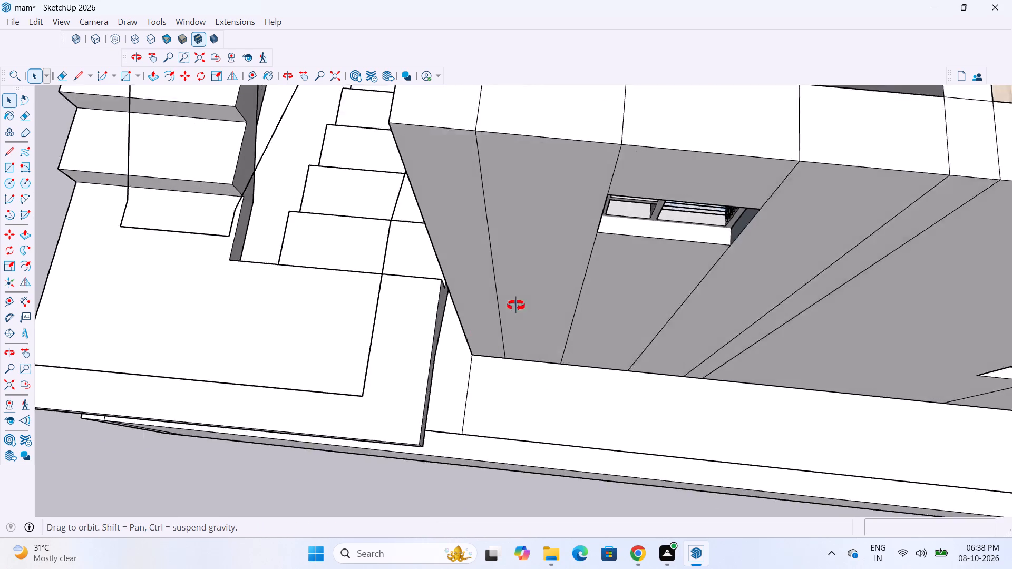
middle_click_drag(516, 306, 826, 85)
scroll(659, 178, "down", 9)
middle_click_drag(615, 293, 654, 325)
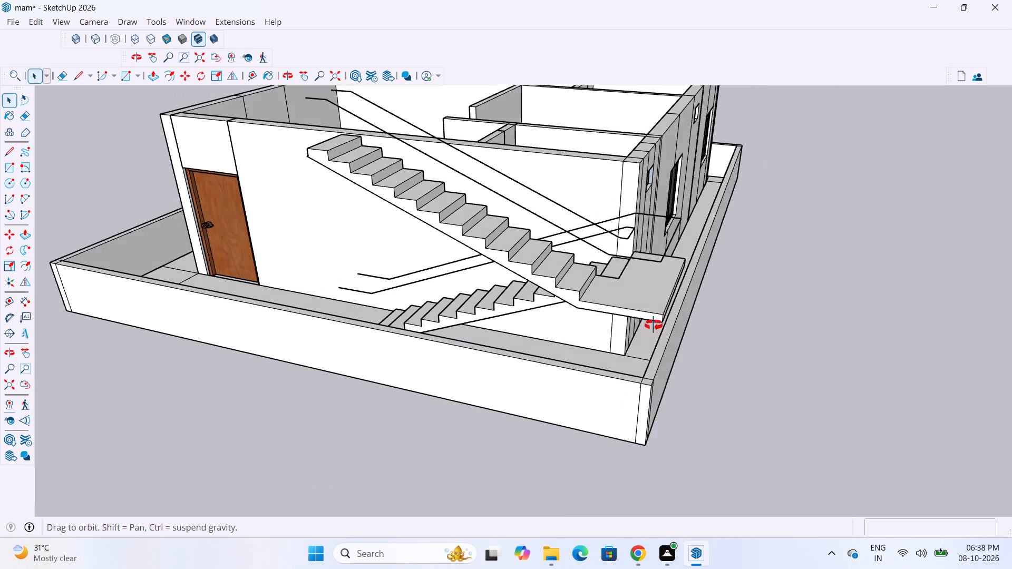
middle_click_drag(654, 325, 658, 332)
scroll(649, 369, "up", 7)
middle_click_drag(633, 374, 655, 398)
scroll(593, 336, "down", 5)
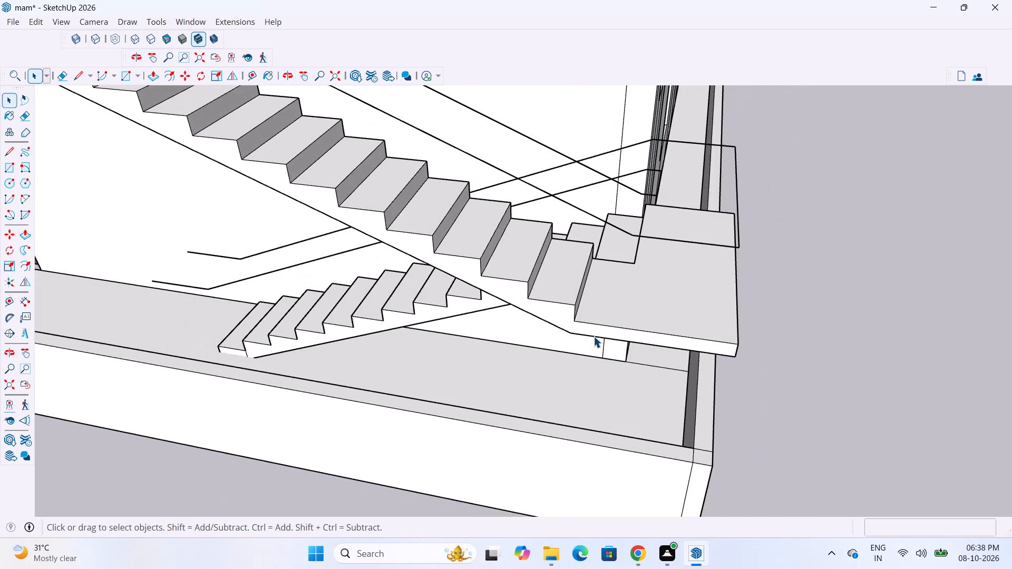
middle_click_drag(605, 337, 655, 348)
scroll(521, 354, "down", 4)
scroll(481, 317, "down", 10)
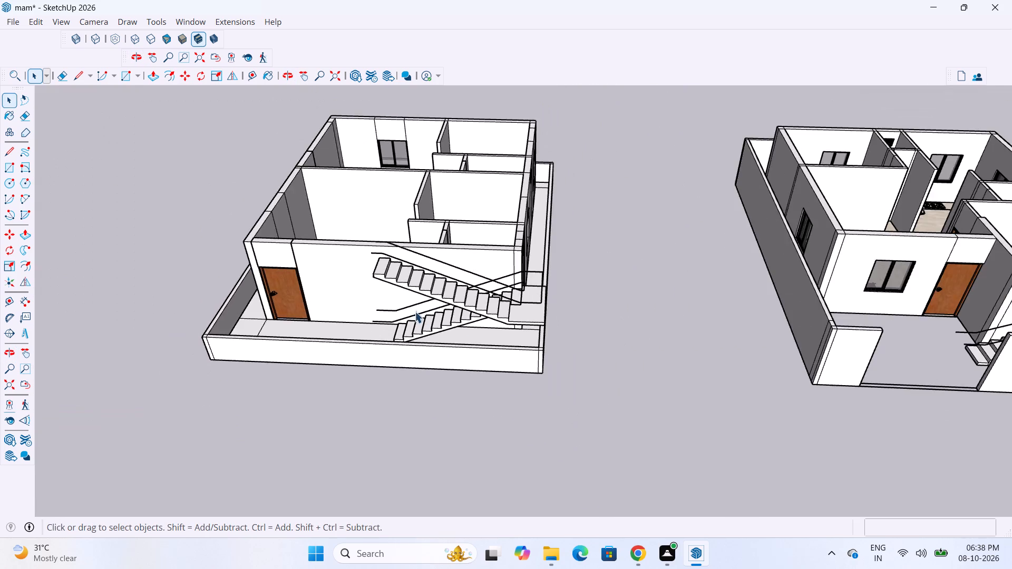
scroll(414, 306, "down", 5)
scroll(611, 344, "up", 3)
middle_click_drag(815, 277, 842, 395)
scroll(849, 328, "up", 6)
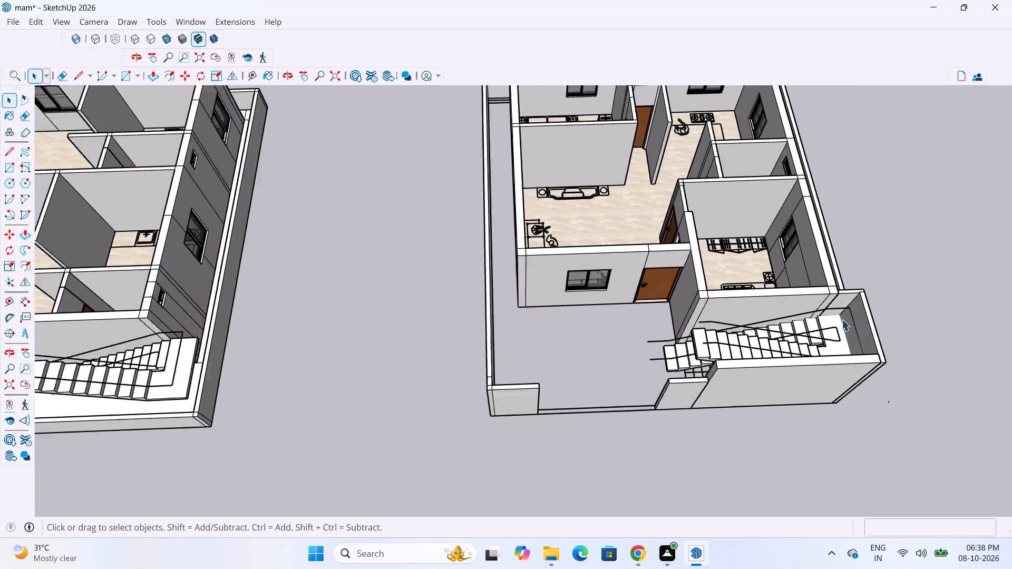
scroll(842, 319, "up", 1)
scroll(841, 315, "down", 5)
scroll(338, 358, "up", 6)
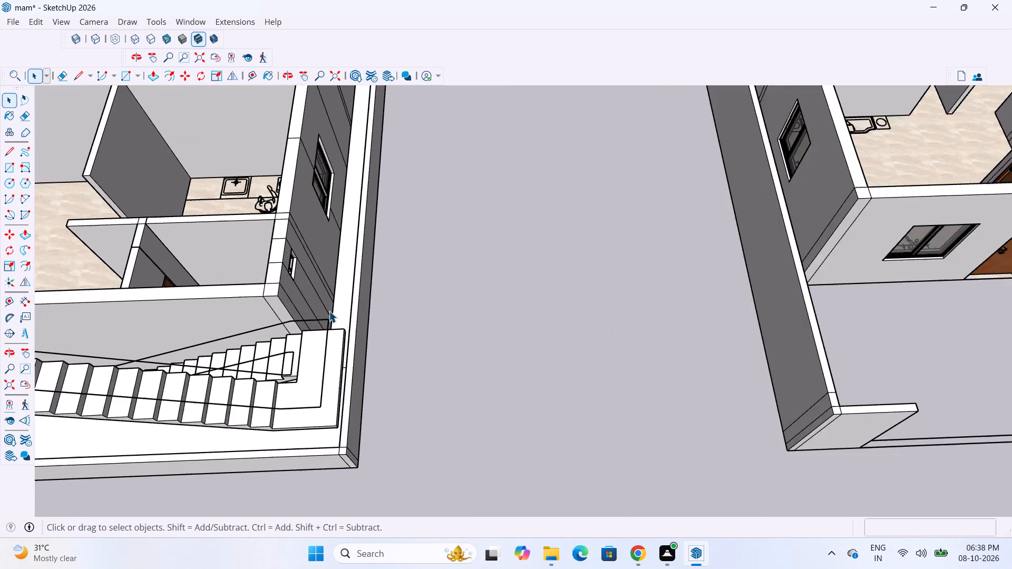
scroll(329, 311, "up", 3)
middle_click_drag(364, 326, 144, 409)
scroll(442, 248, "up", 1)
scroll(531, 270, "down", 8)
middle_click_drag(553, 293, 789, 234)
scroll(462, 351, "up", 7)
scroll(498, 315, "up", 4)
Open the boundary wall group and push the top face of the side wall beside the staircase landing down 3'.
middle_click_drag(582, 283, 610, 272)
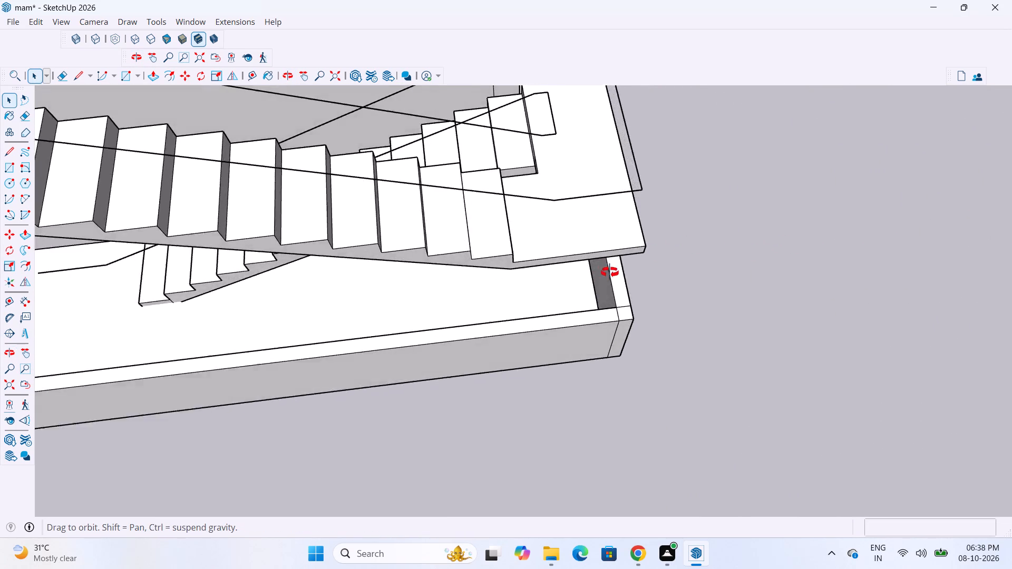
middle_click_drag(610, 272, 387, 173)
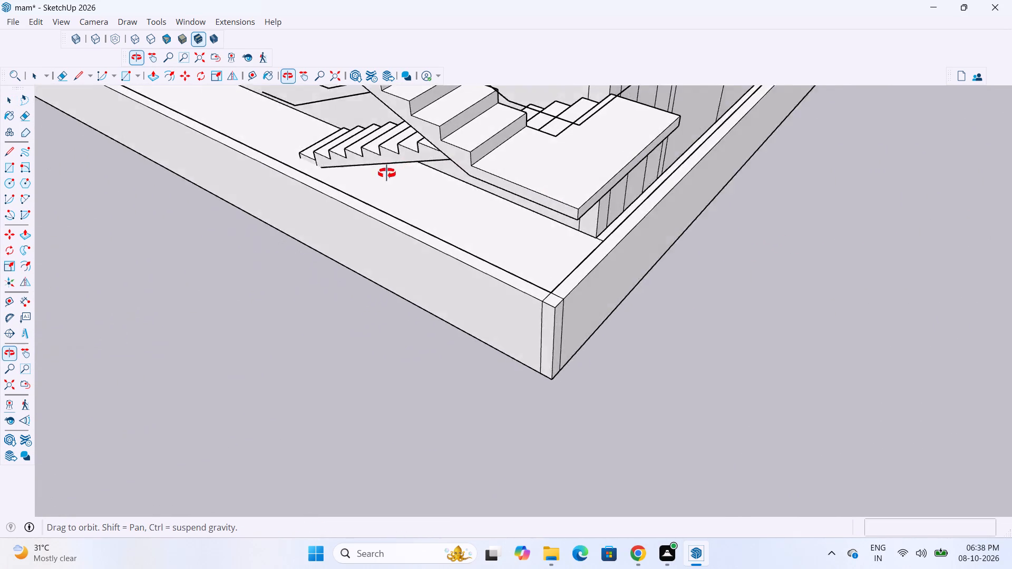
middle_click_drag(387, 173, 370, 176)
scroll(495, 261, "up", 3)
middle_click_drag(571, 268, 434, 249)
scroll(479, 280, "up", 3)
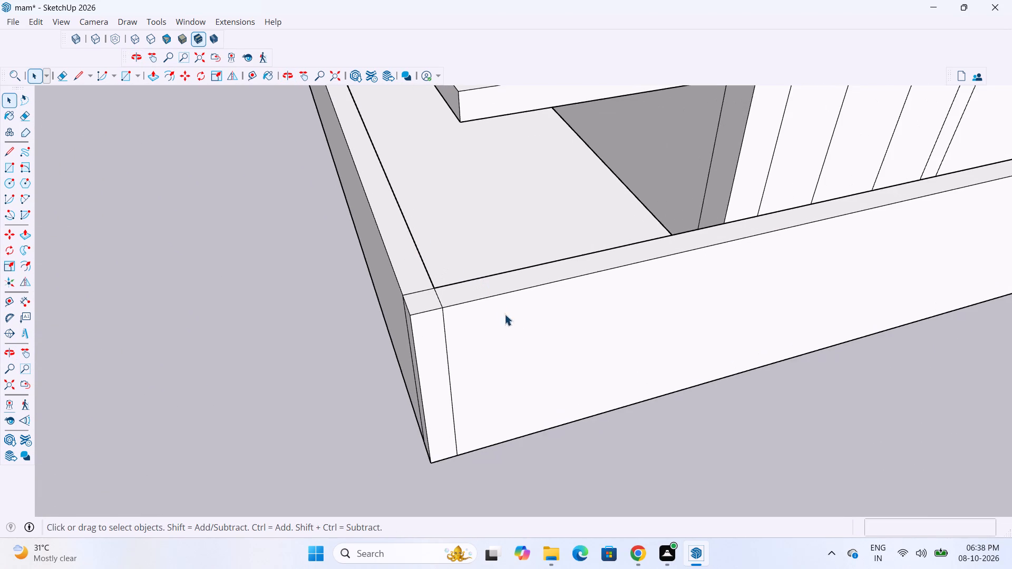
key("p")
key("space")
double_click(539, 280)
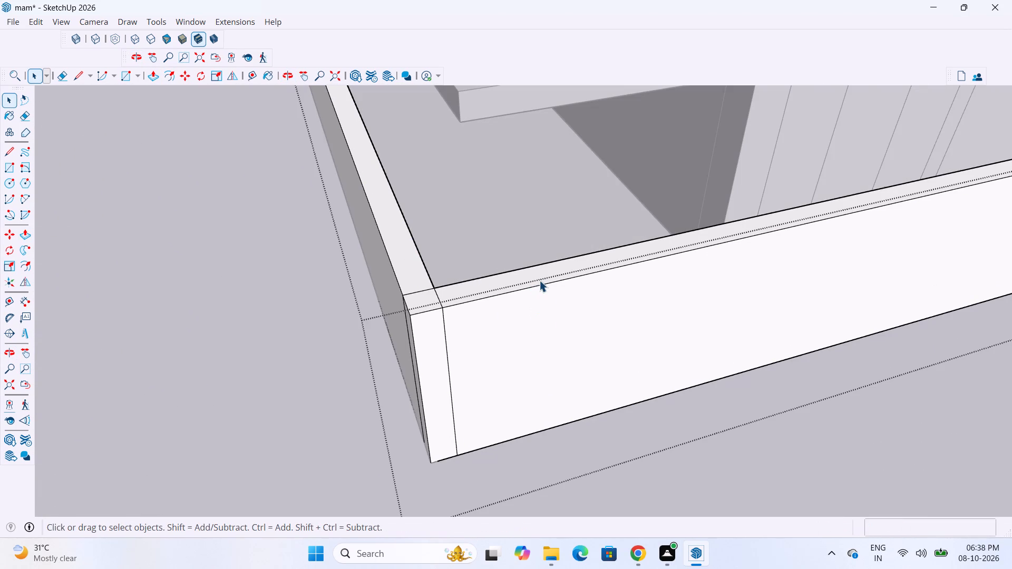
key("p")
left_click(549, 271)
left_click(571, 423)
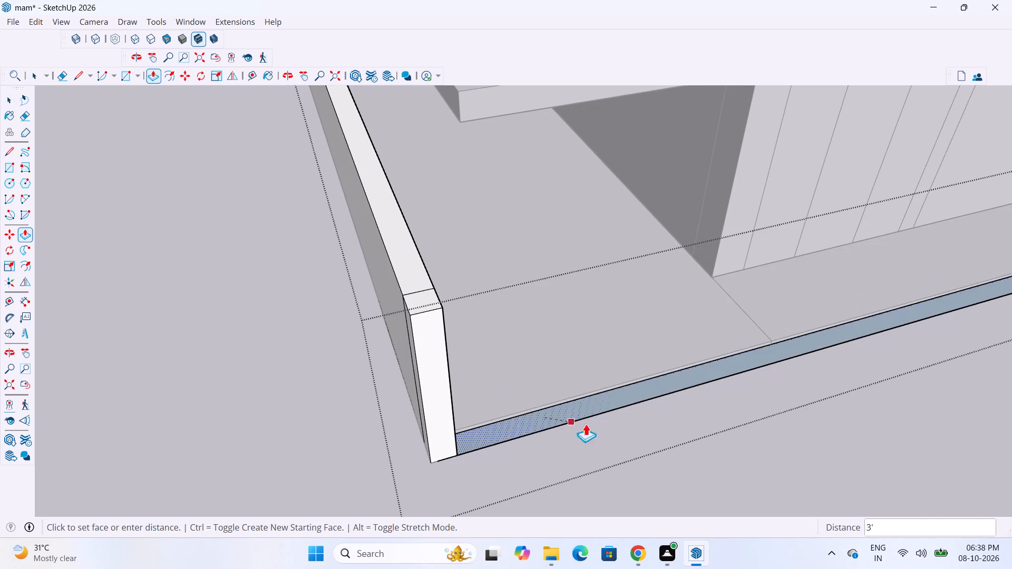
scroll(673, 413, "up", 2)
key("space")
left_click(688, 410)
scroll(628, 417, "down", 4)
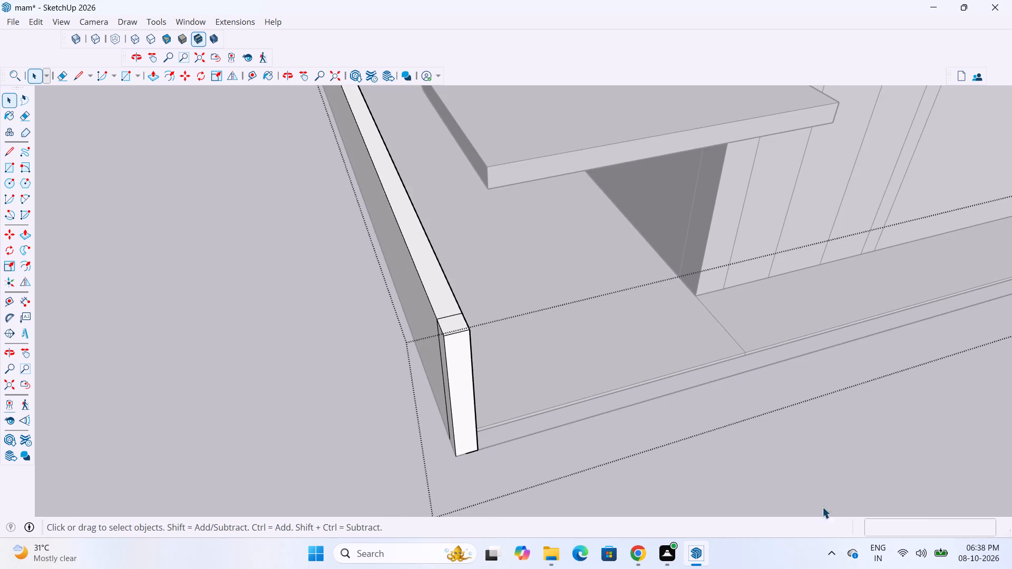
Open the slab group and push the end face of the strip beneath the staircase back about 15' 8" to the staircase's foot.
left_click(792, 468)
scroll(719, 386, "up", 7)
key("p")
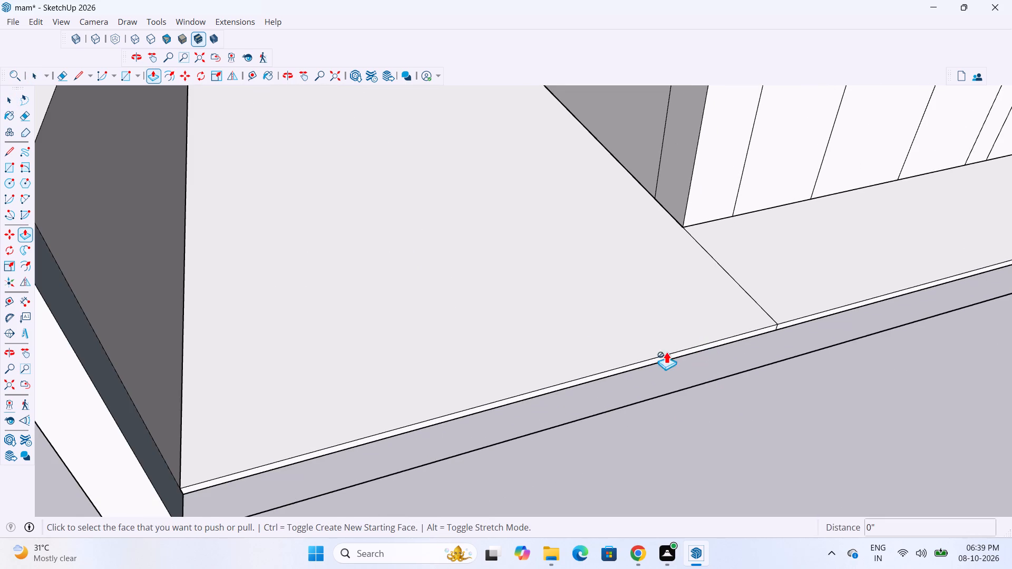
scroll(640, 365, "up", 3)
key("space")
double_click(635, 364)
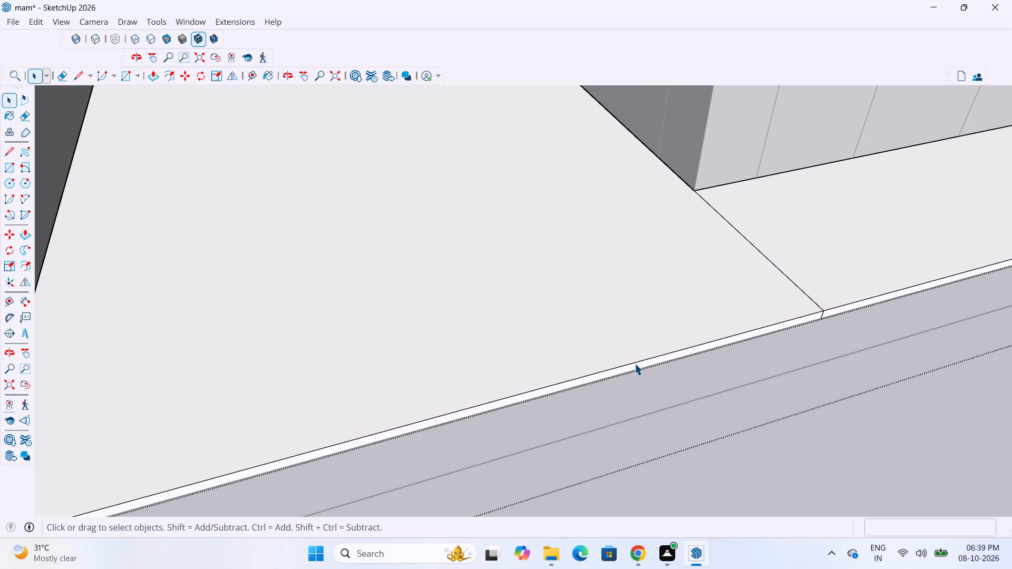
key("p")
scroll(628, 369, "up", 3)
left_click(623, 365)
scroll(616, 319, "down", 5)
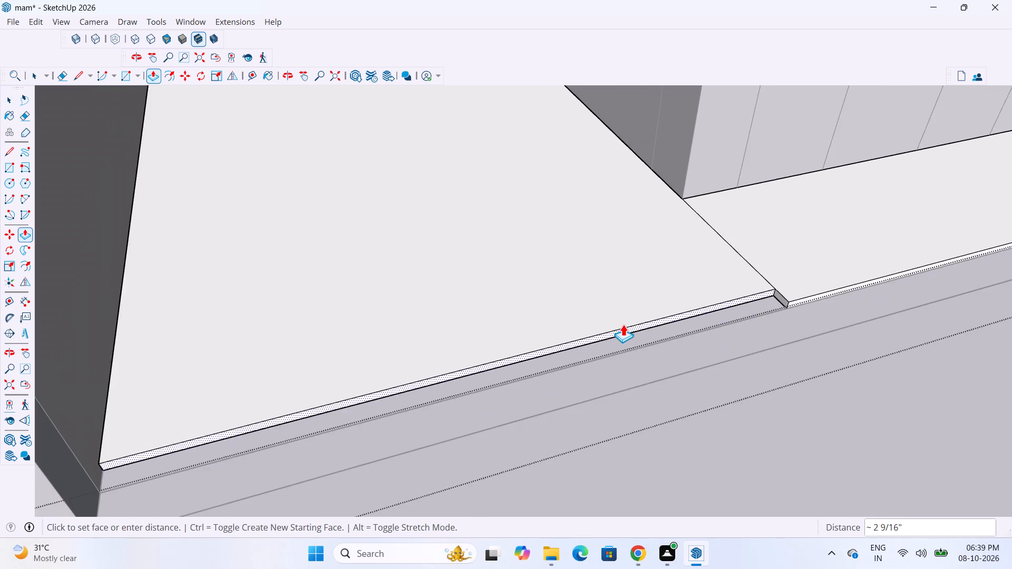
scroll(623, 324, "down", 13)
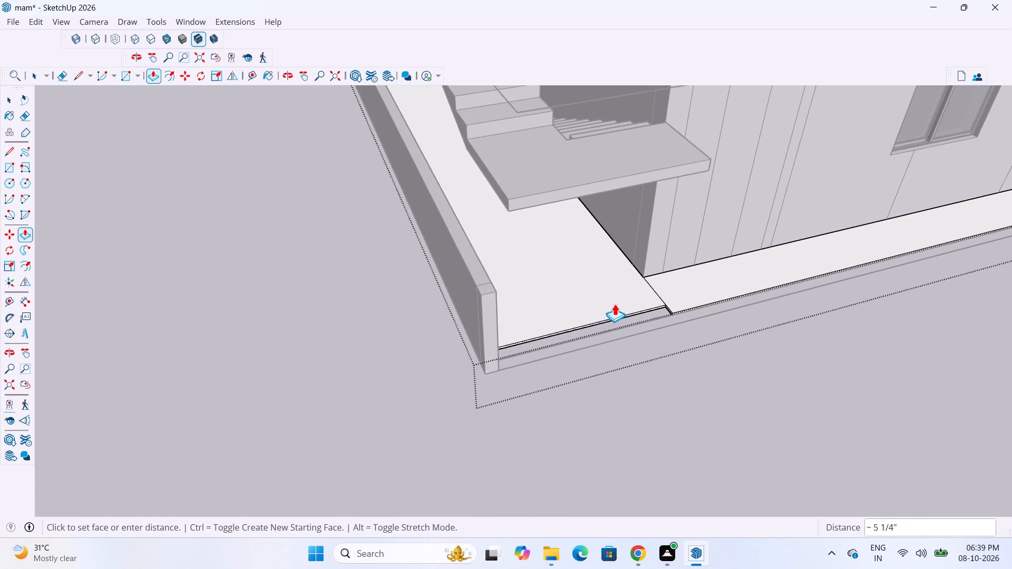
middle_click_drag(607, 296, 1007, 334)
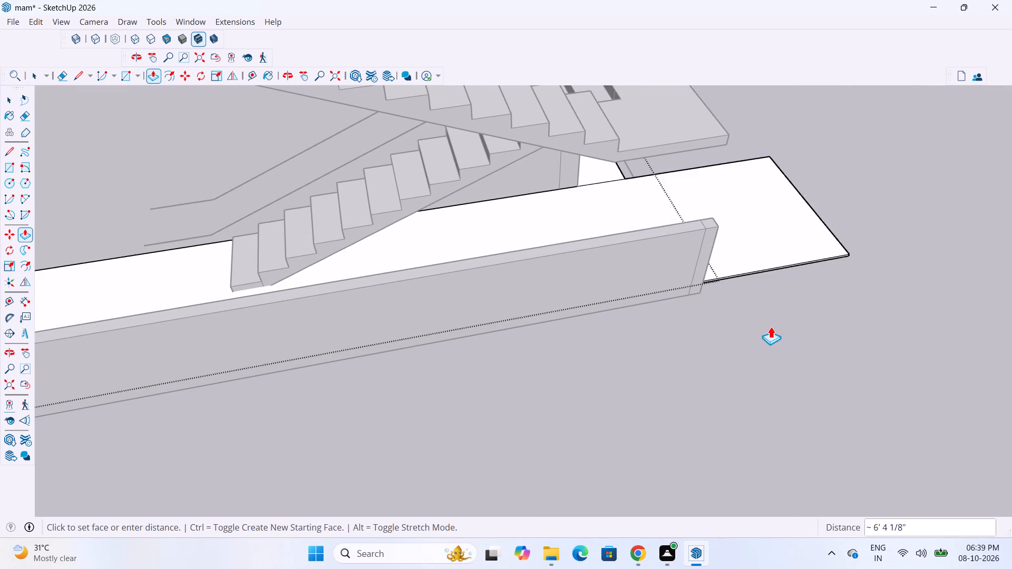
scroll(216, 261, "up", 3)
middle_click_drag(265, 233, 397, 209)
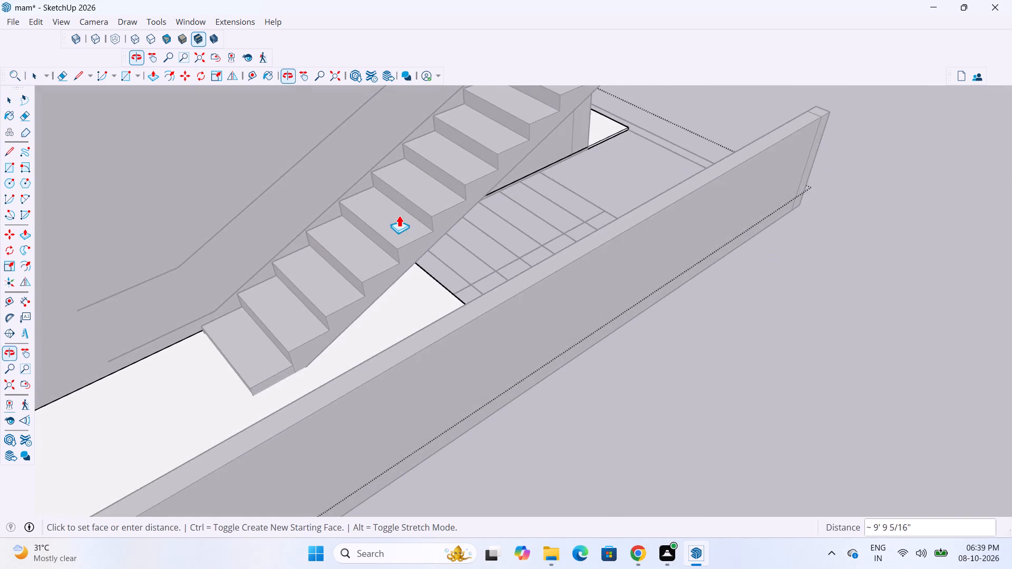
scroll(411, 220, "down", 8)
scroll(289, 281, "up", 7)
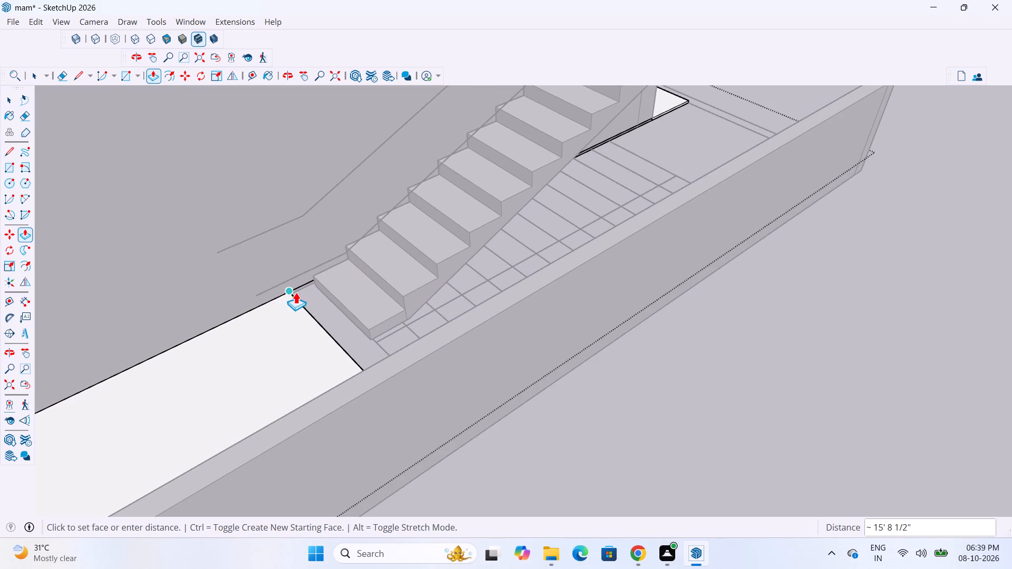
left_click(295, 292)
scroll(306, 322, "down", 8)
middle_click_drag(614, 335, 511, 341)
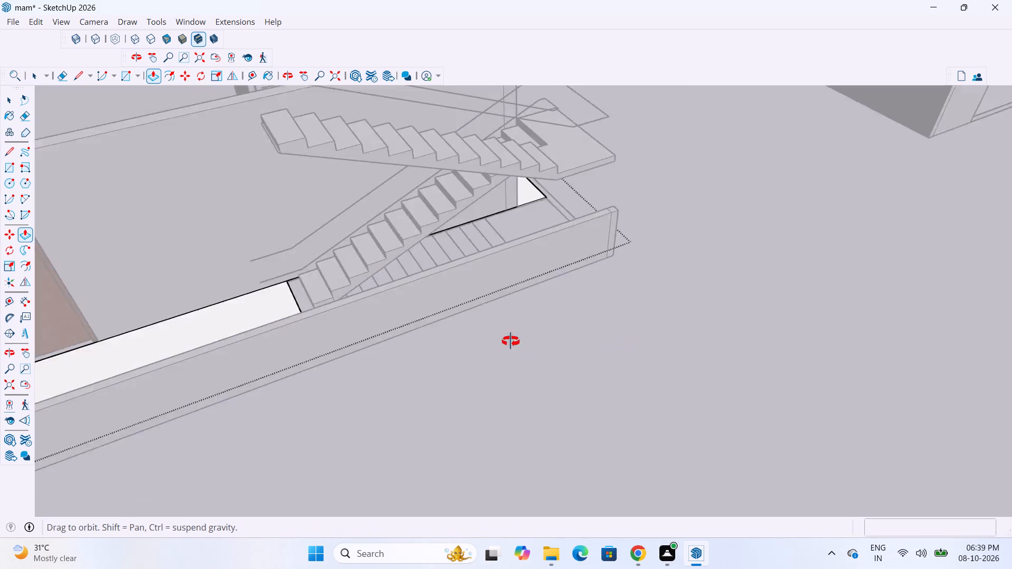
middle_click_drag(511, 341, 417, 348)
key("space")
left_click(617, 398)
Open the boundary wall group and extend the wall end at the far corner 38' 6" along the house's window side to the staircase-side wall.
scroll(676, 320, "down", 4)
middle_click_drag(702, 307, 571, 301)
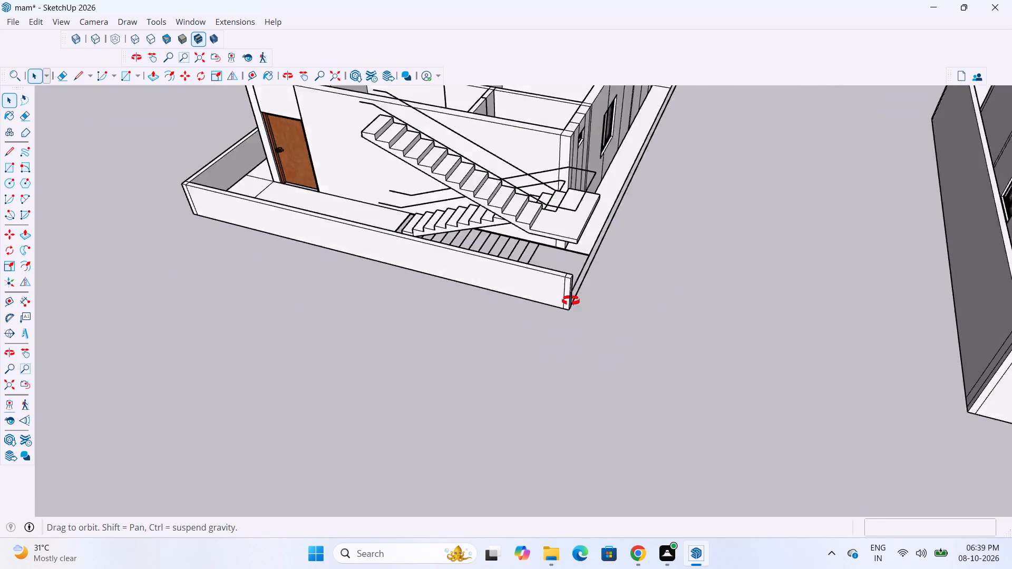
middle_click_drag(571, 301, 359, 320)
scroll(499, 270, "up", 2)
scroll(384, 324, "down", 4)
scroll(714, 218, "up", 9)
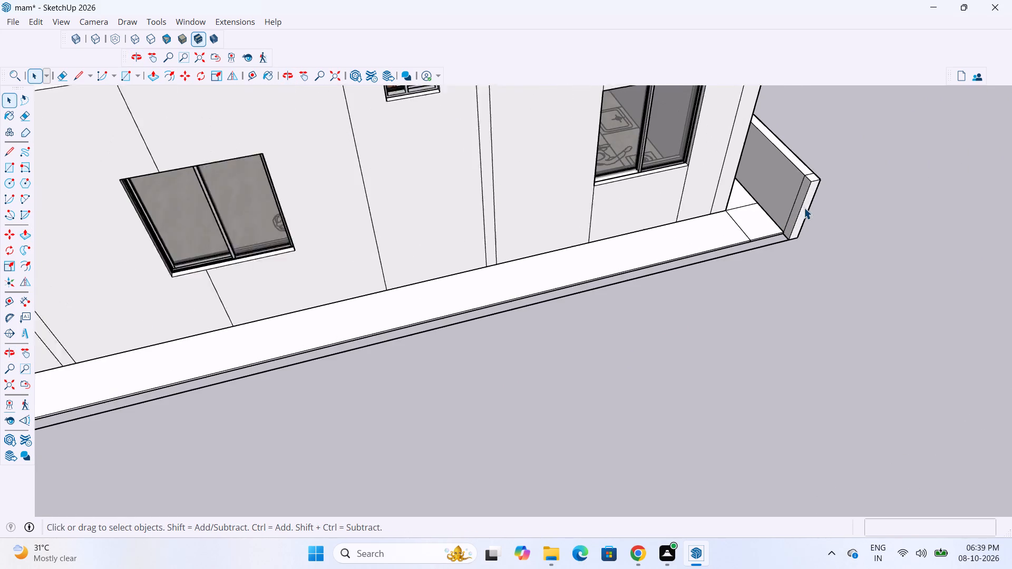
scroll(804, 208, "up", 1)
type("p;")
key("space")
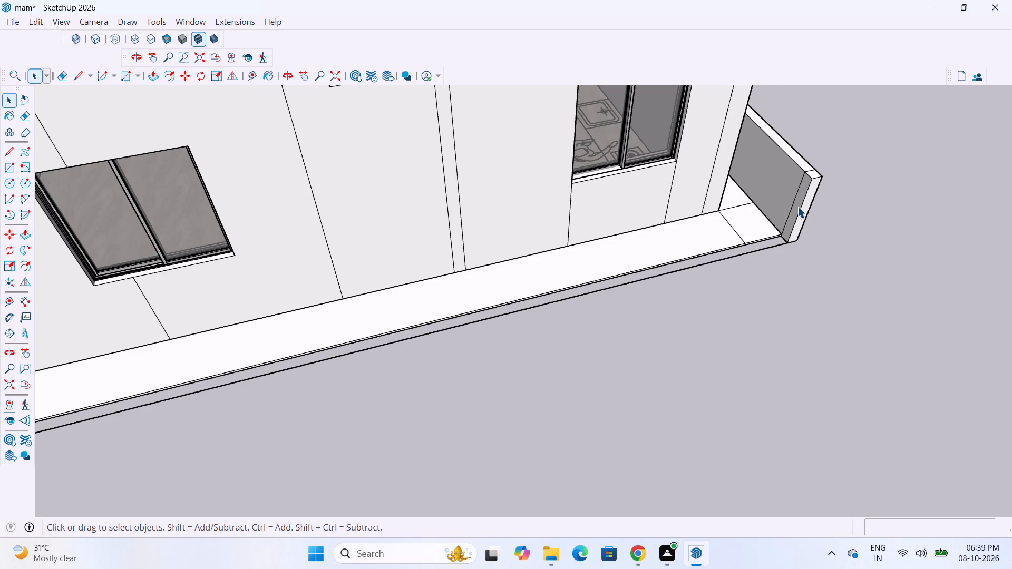
double_click(797, 207)
key("p")
scroll(797, 204, "up", 3)
left_click(797, 201)
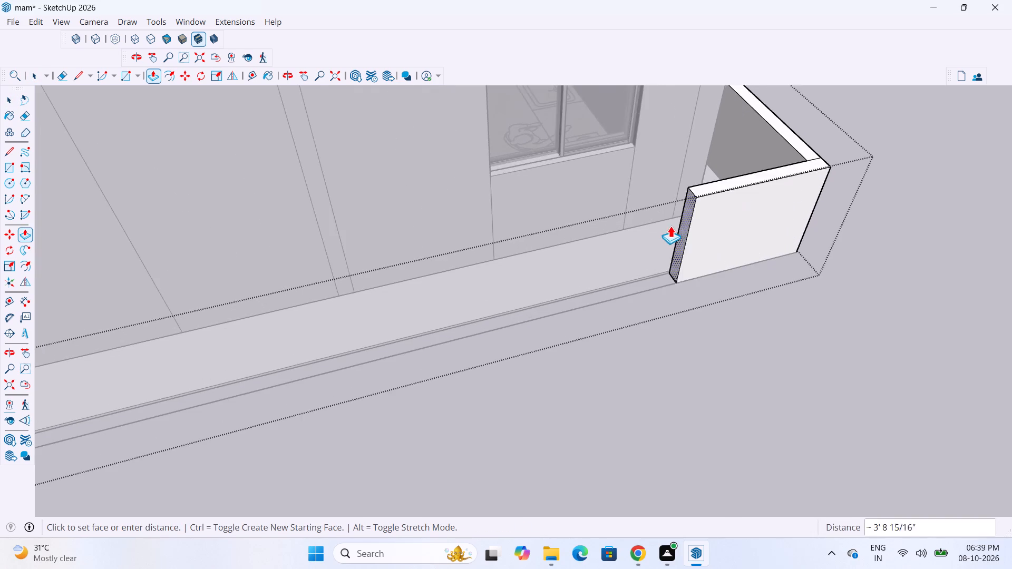
scroll(679, 230, "down", 20)
scroll(438, 323, "up", 6)
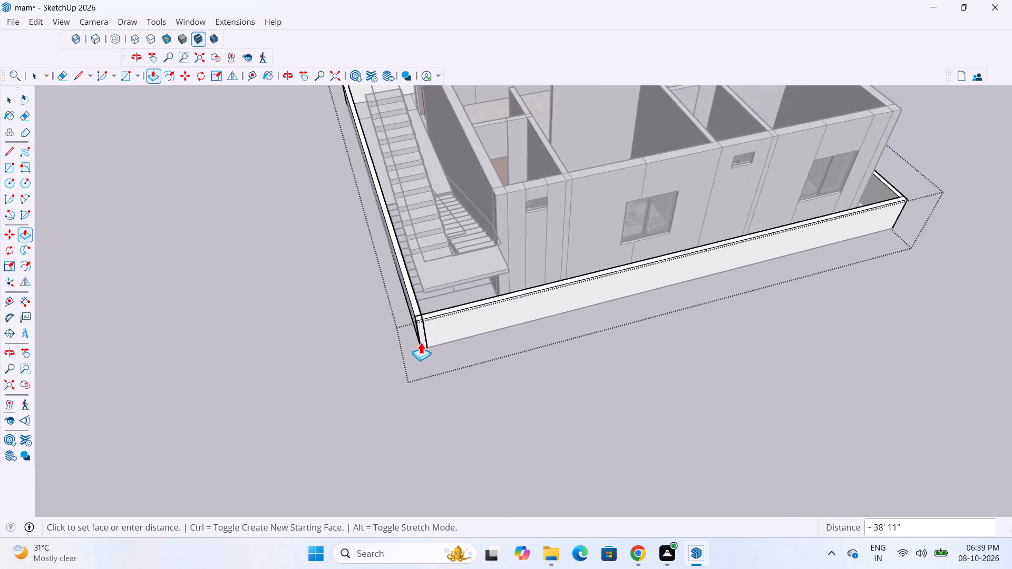
scroll(421, 342, "up", 7)
left_click(421, 312)
scroll(524, 349, "down", 4)
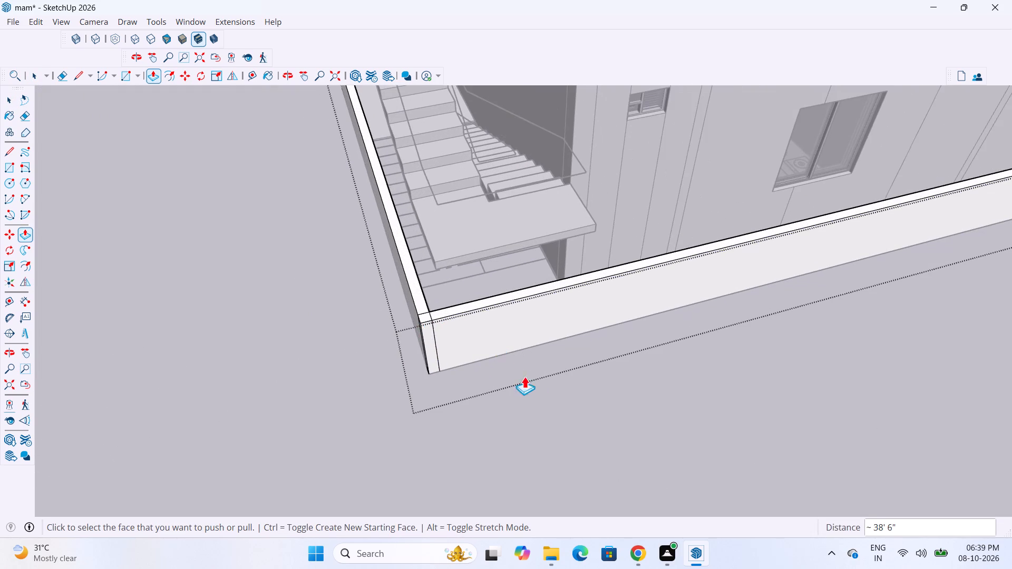
key("space")
left_click(661, 399)
Examine the boundary wall around the house and the slab's edges at the house corner beneath the staircase landing.
scroll(589, 365, "down", 6)
middle_click_drag(511, 316, 926, 344)
scroll(901, 335, "down", 1)
scroll(632, 297, "up", 2)
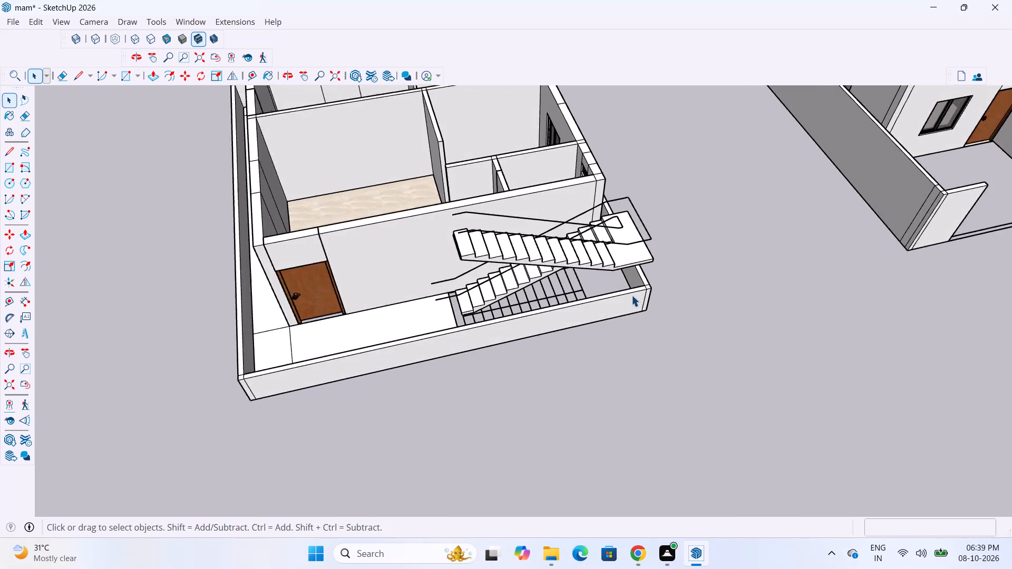
scroll(631, 295, "up", 4)
middle_click_drag(759, 333, 698, 307)
scroll(566, 304, "down", 8)
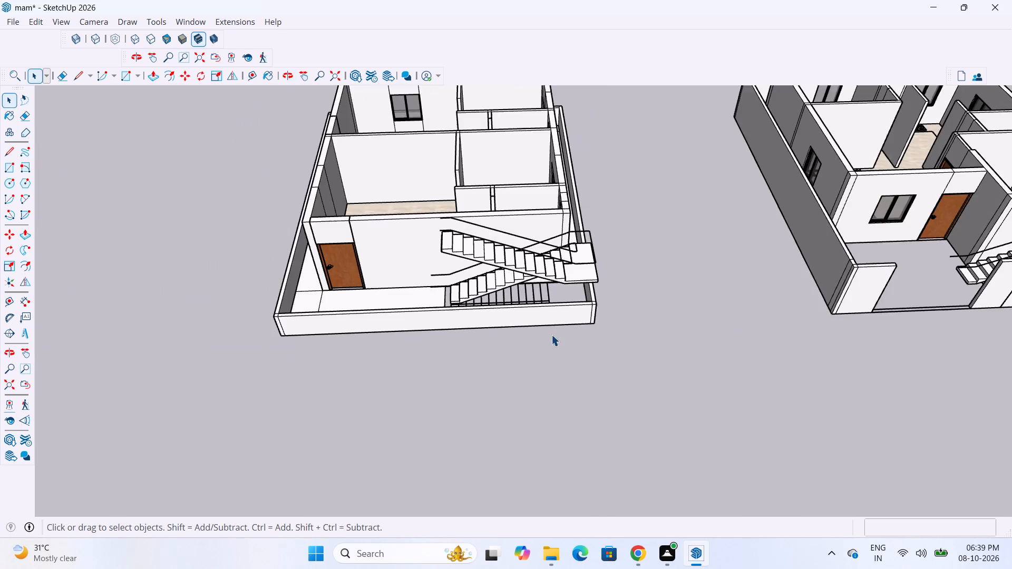
scroll(551, 335, "down", 5)
scroll(649, 288, "up", 5)
middle_click_drag(500, 269, 523, 267)
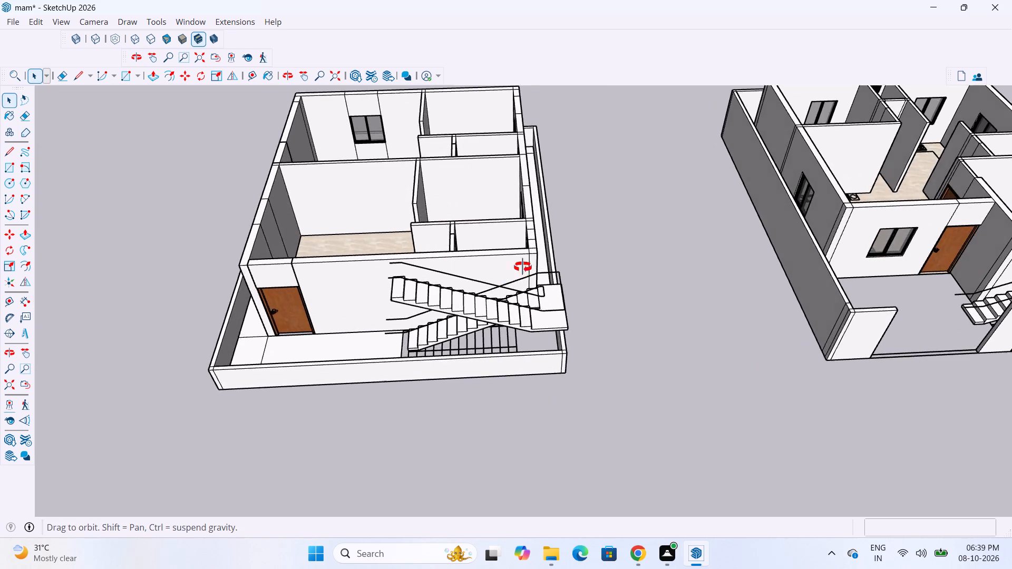
middle_click_drag(523, 267, 299, 279)
scroll(453, 238, "up", 2)
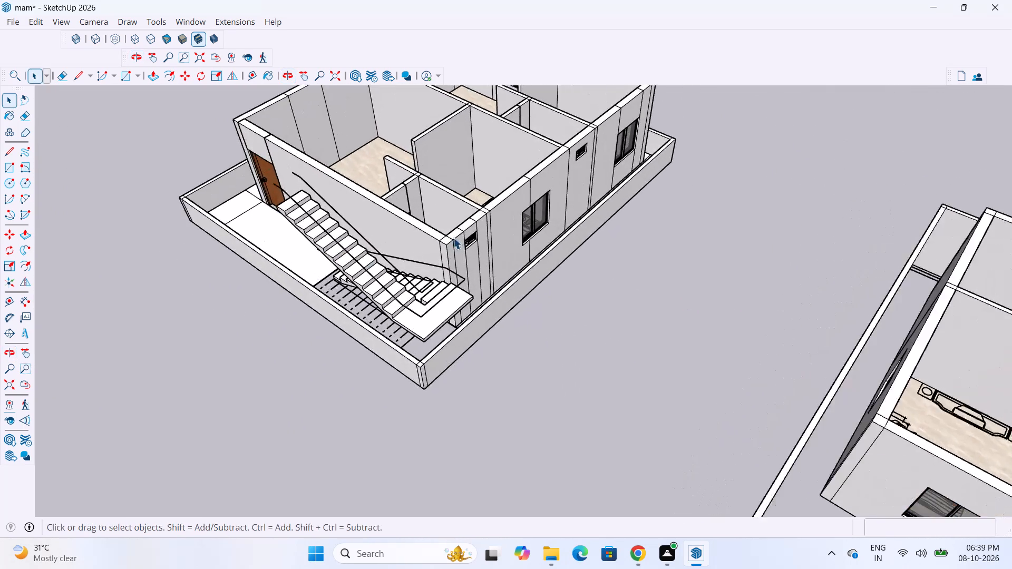
scroll(453, 238, "up", 4)
middle_click_drag(482, 276, 494, 328)
scroll(481, 380, "up", 11)
scroll(508, 329, "up", 1)
middle_click_drag(504, 326, 465, 319)
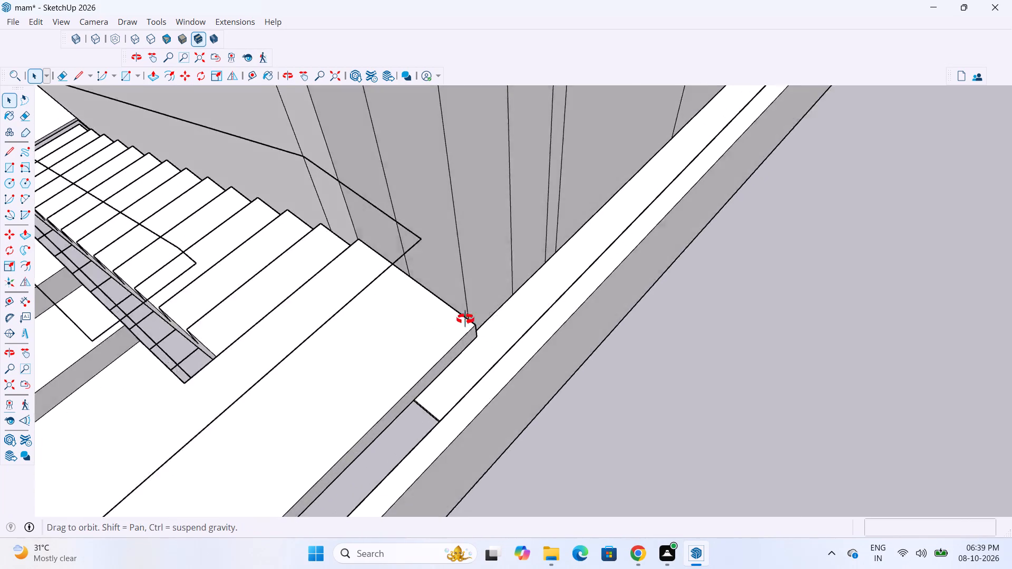
middle_click_drag(465, 319, 383, 336)
scroll(377, 343, "up", 8)
middle_click_drag(381, 343, 334, 342)
scroll(405, 335, "down", 8)
scroll(386, 341, "up", 6)
middle_click_drag(412, 319, 423, 308)
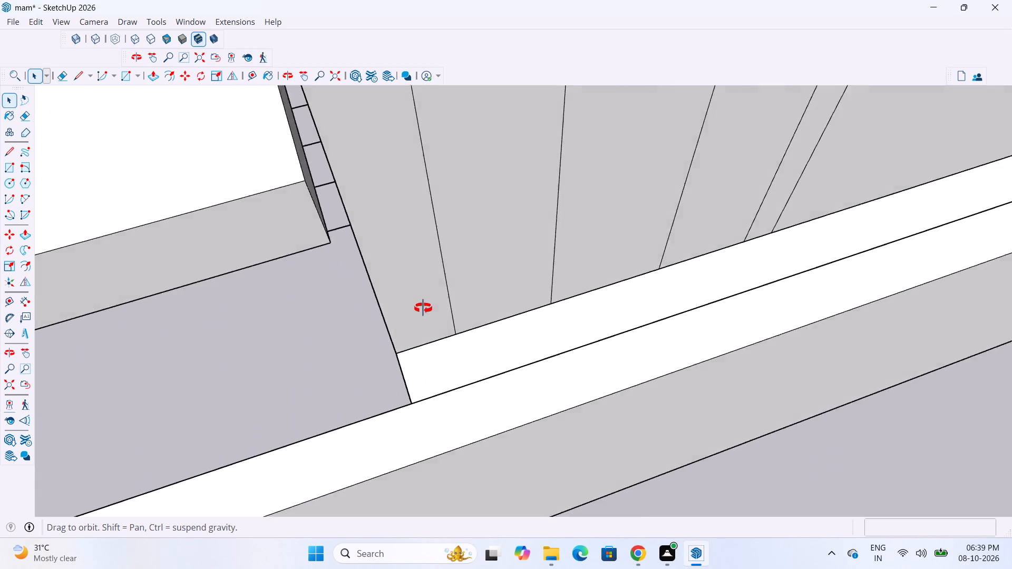
middle_click_drag(423, 308, 500, 294)
scroll(468, 360, "up", 6)
middle_click_drag(430, 384, 483, 342)
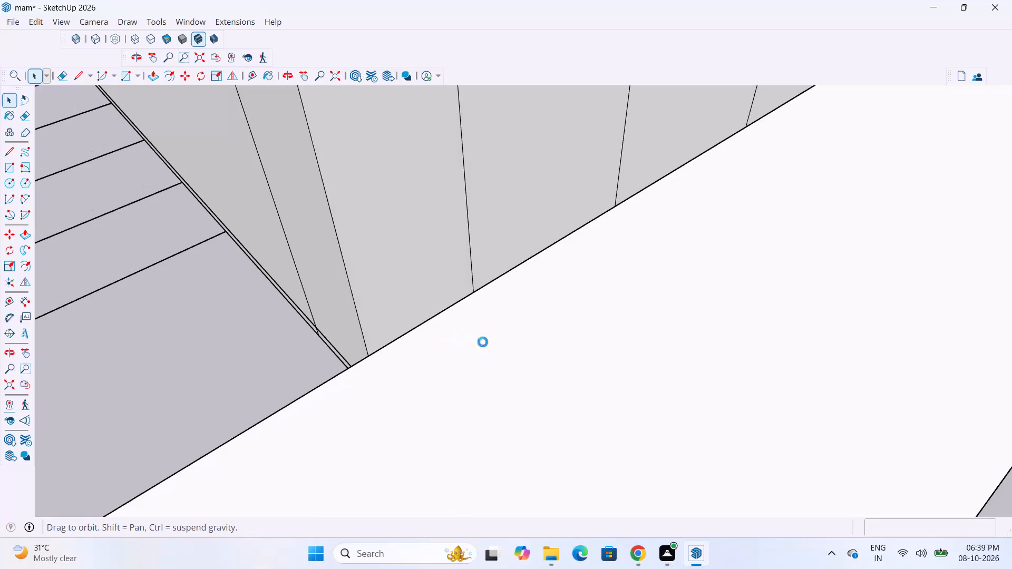
middle_click_drag(483, 342, 599, 369)
scroll(521, 378, "down", 3)
scroll(497, 446, "up", 4)
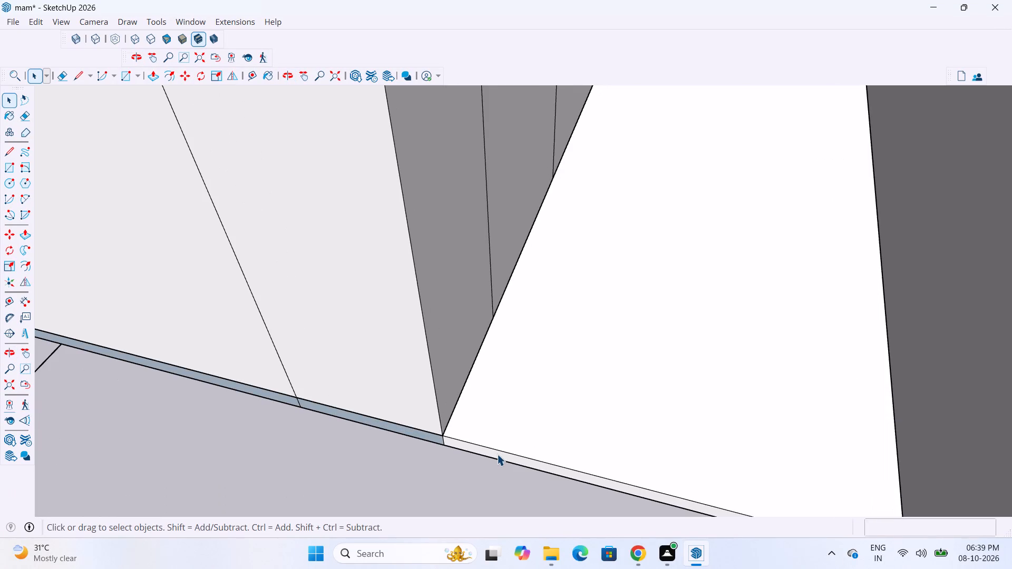
scroll(489, 448, "up", 3)
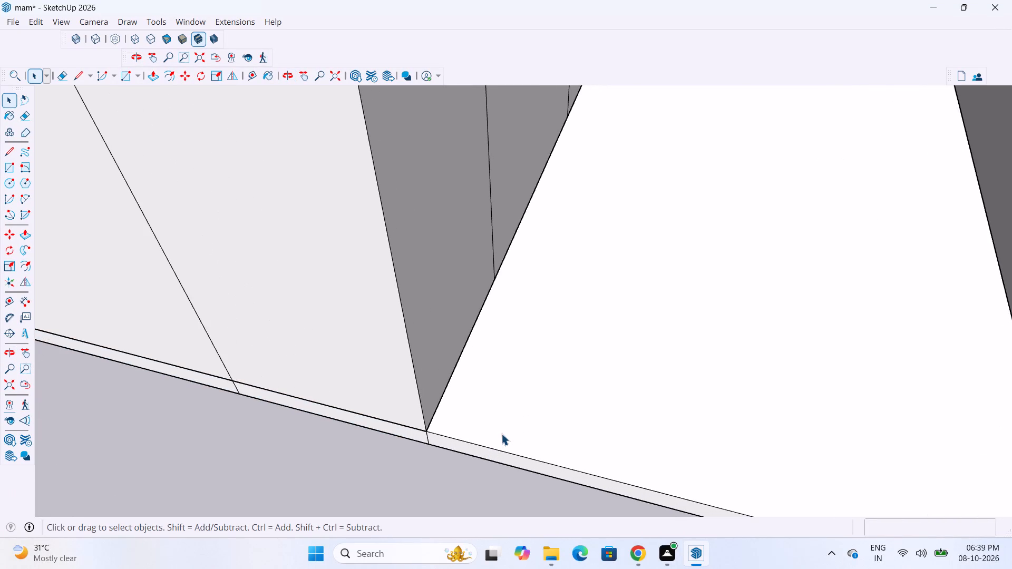
Open the slab group and push the end face of the window-side strip at the house corner back about 2 7/8".
key("p")
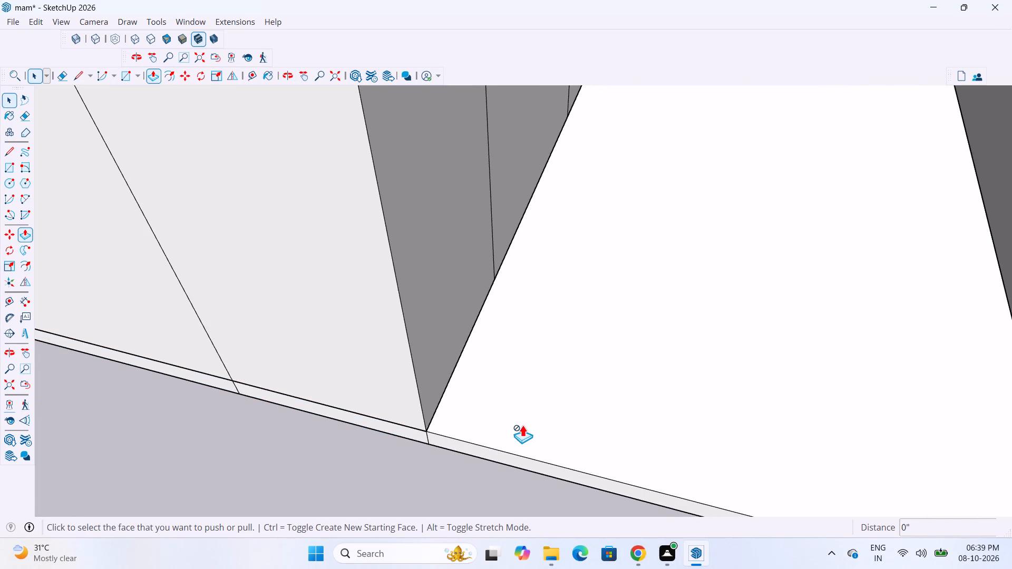
key("space")
double_click(524, 425)
key("p")
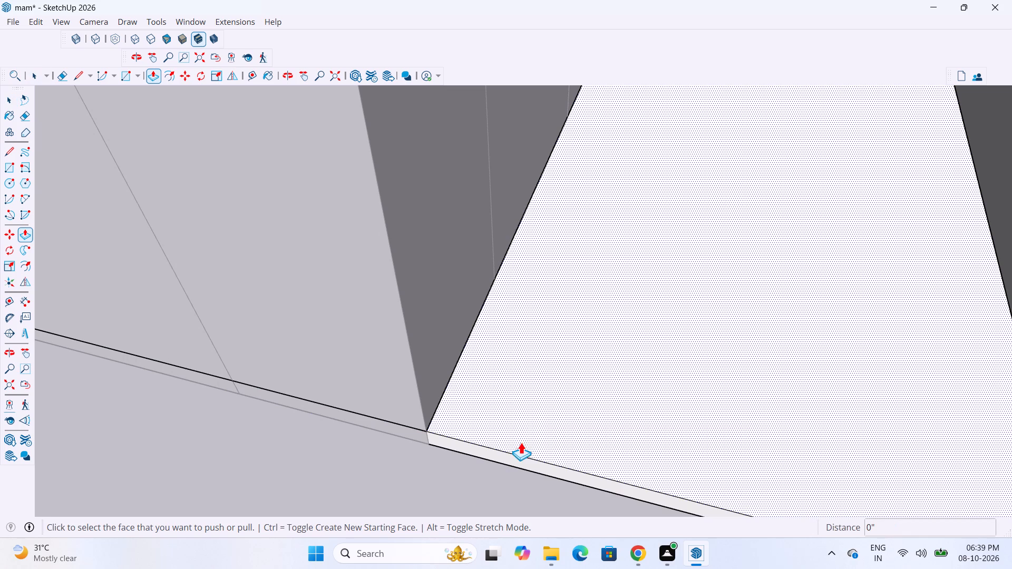
left_click(505, 456)
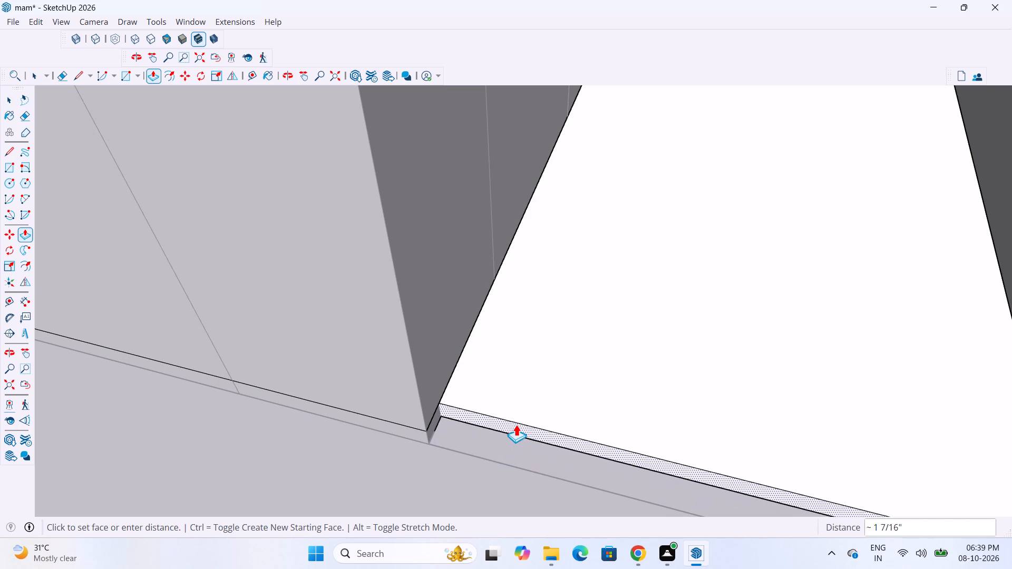
left_click(532, 400)
scroll(508, 414, "down", 4)
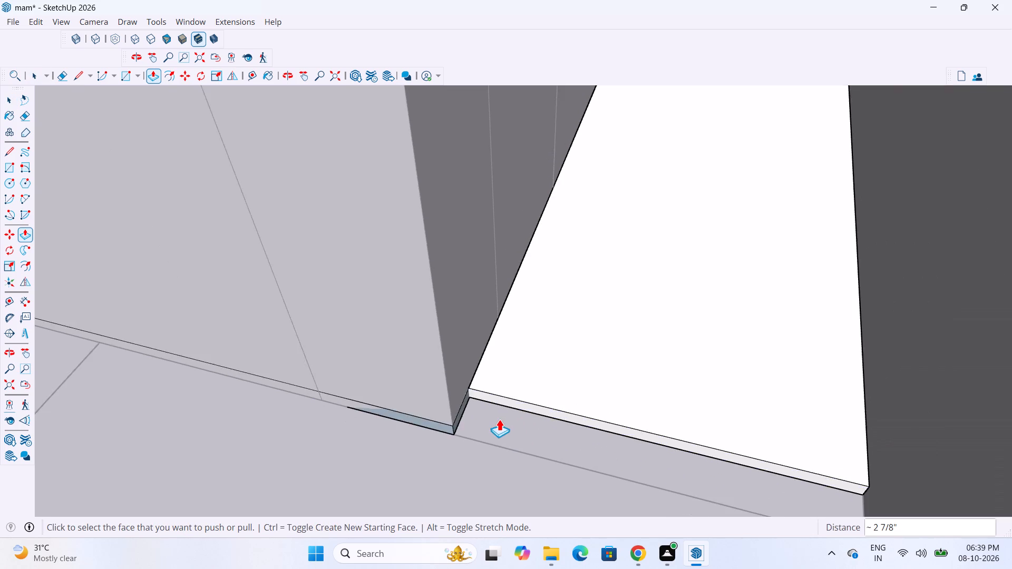
scroll(499, 419, "down", 15)
key("space")
key("space")
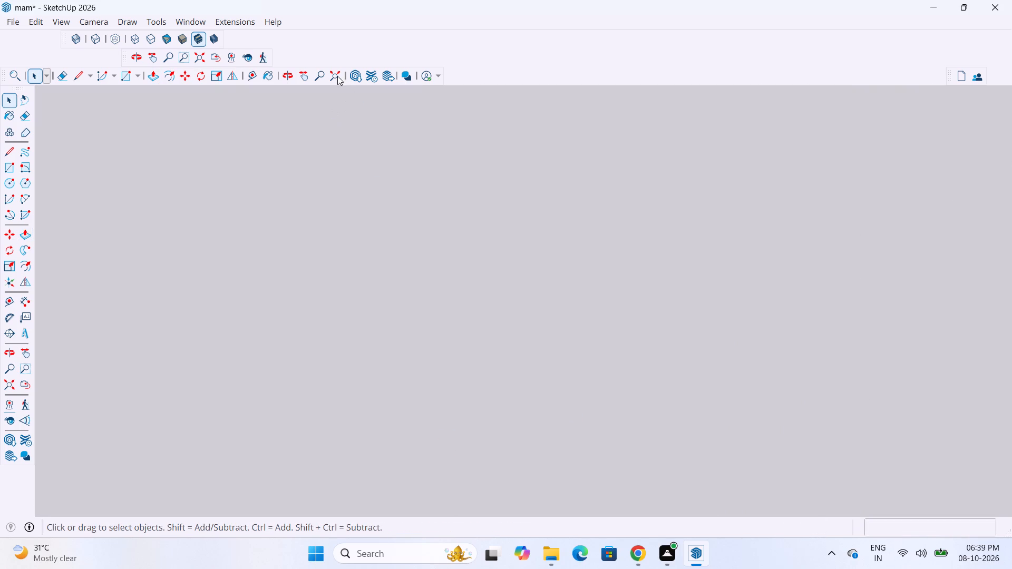
left_click(336, 75)
scroll(433, 288, "down", 8)
left_click(507, 397)
Examine both house models' staircases and boundary walls, and inspect the slab end at the house corner beside the landing.
scroll(359, 431, "up", 13)
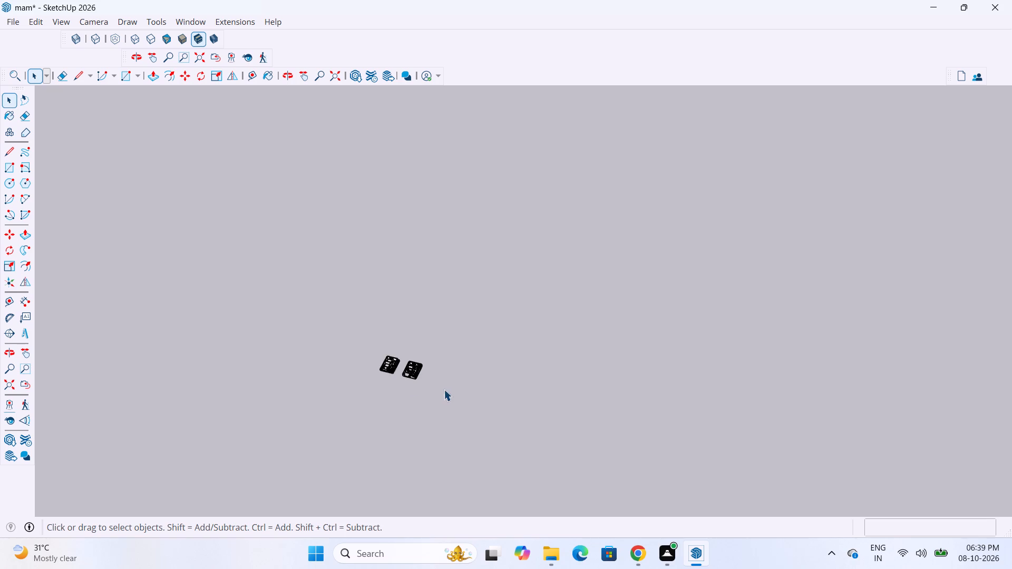
scroll(444, 389, "up", 20)
scroll(444, 389, "up", 11)
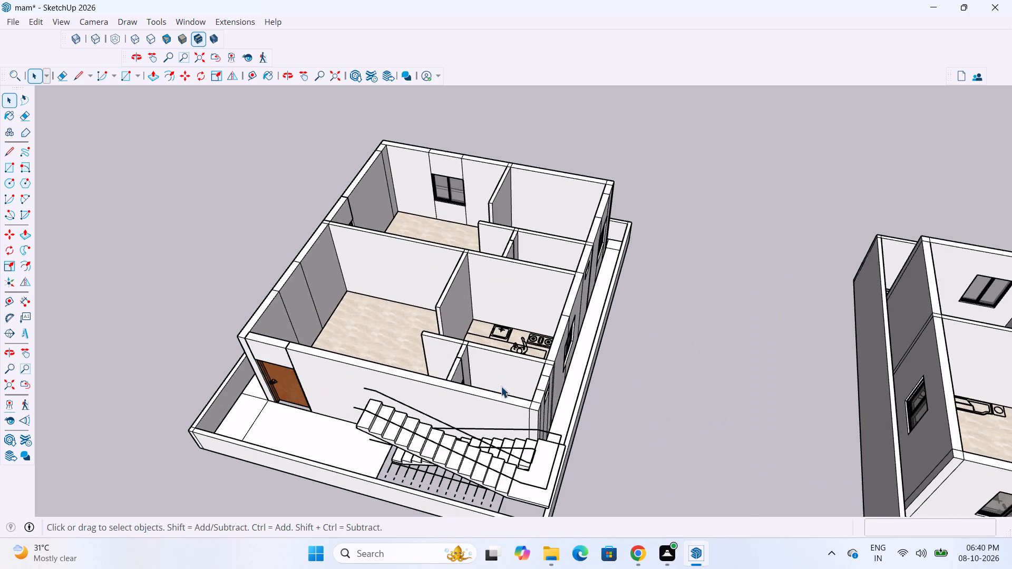
scroll(411, 346, "down", 10)
scroll(368, 335, "down", 5)
scroll(515, 362, "up", 10)
middle_click_drag(587, 399, 363, 440)
scroll(361, 440, "down", 1)
scroll(391, 408, "up", 12)
middle_click_drag(454, 371, 483, 413)
scroll(465, 438, "up", 2)
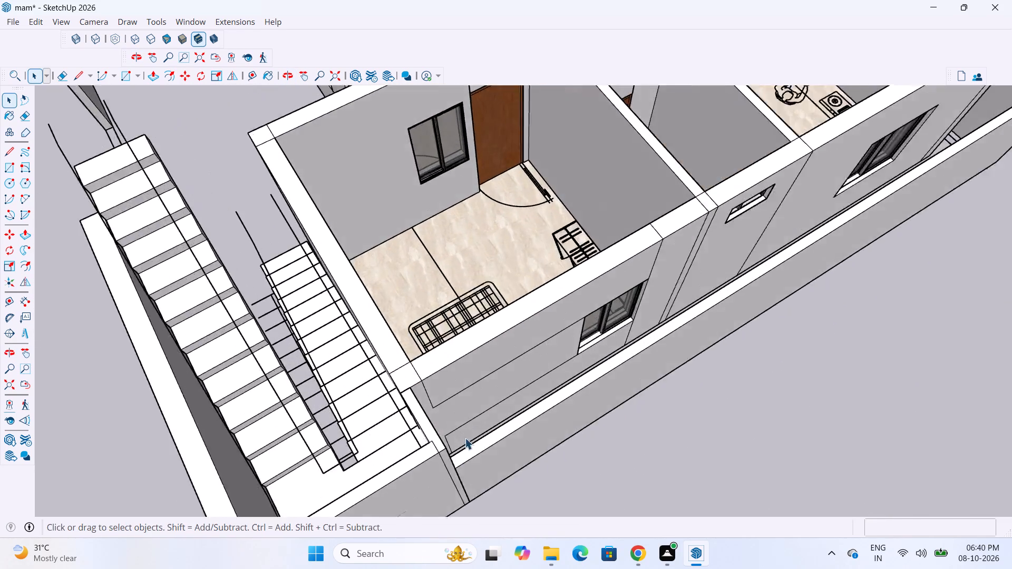
scroll(465, 438, "up", 6)
middle_click_drag(479, 454, 663, 390)
scroll(583, 392, "down", 4)
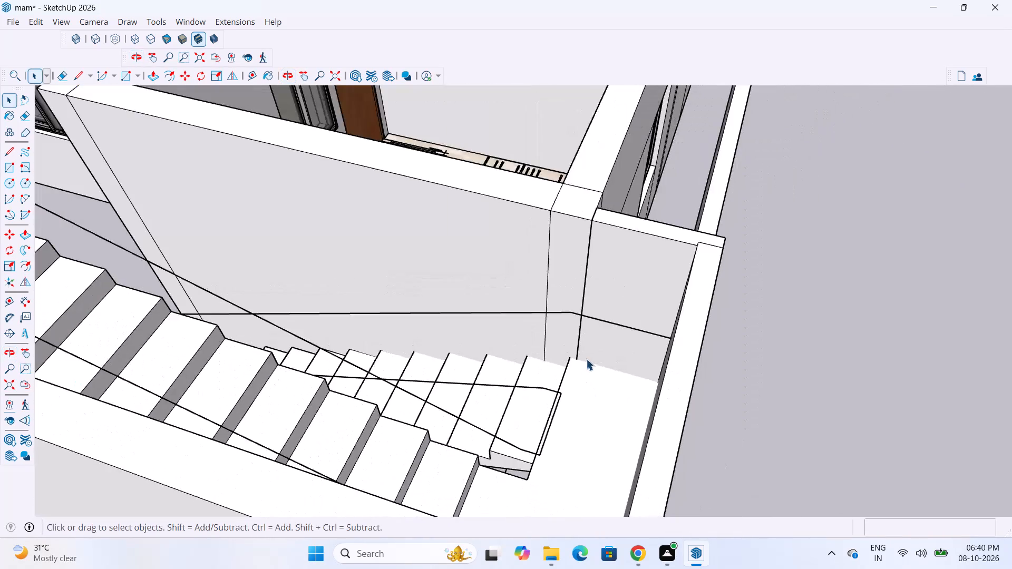
scroll(586, 359, "down", 20)
scroll(586, 359, "down", 3)
scroll(405, 343, "up", 8)
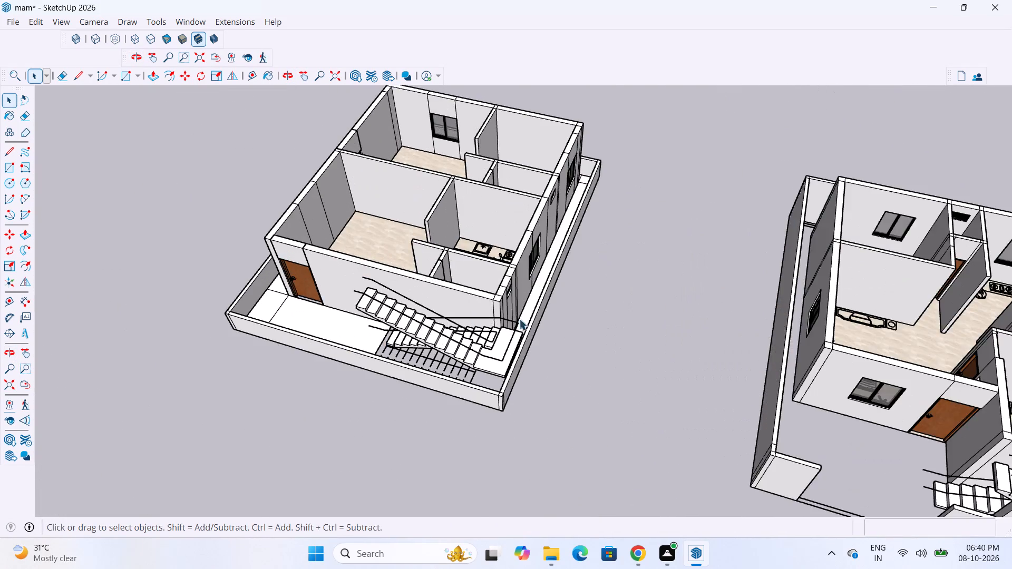
scroll(519, 319, "up", 9)
middle_click_drag(522, 329, 327, 407)
scroll(445, 369, "up", 7)
middle_click_drag(444, 357, 435, 357)
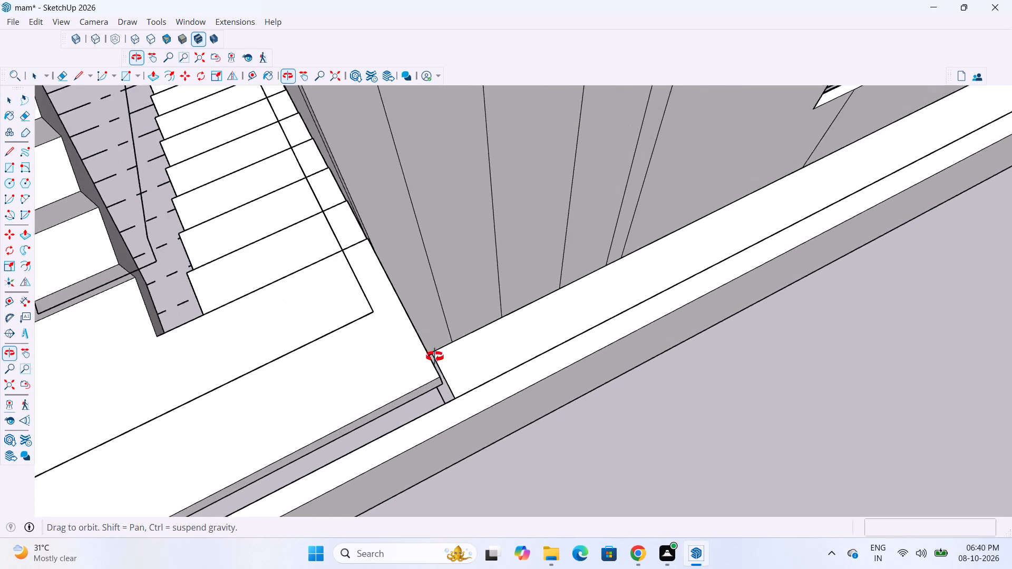
middle_click_drag(435, 357, 372, 368)
scroll(403, 355, "up", 12)
middle_click_drag(447, 350, 389, 331)
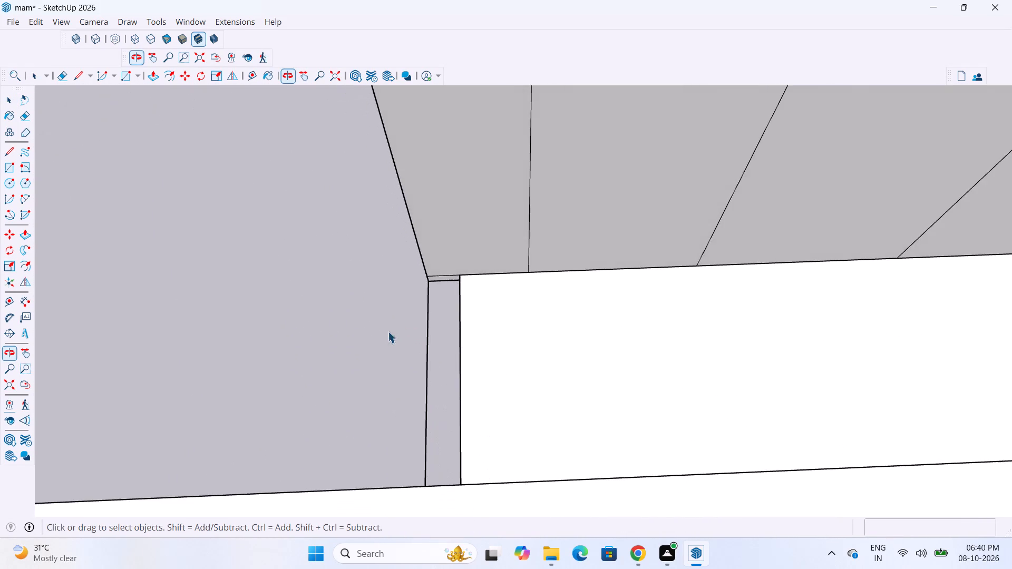
Copy the plan linework bordering the gap at the house corner 4" across toward the window-side slab end.
scroll(444, 330, "up", 10)
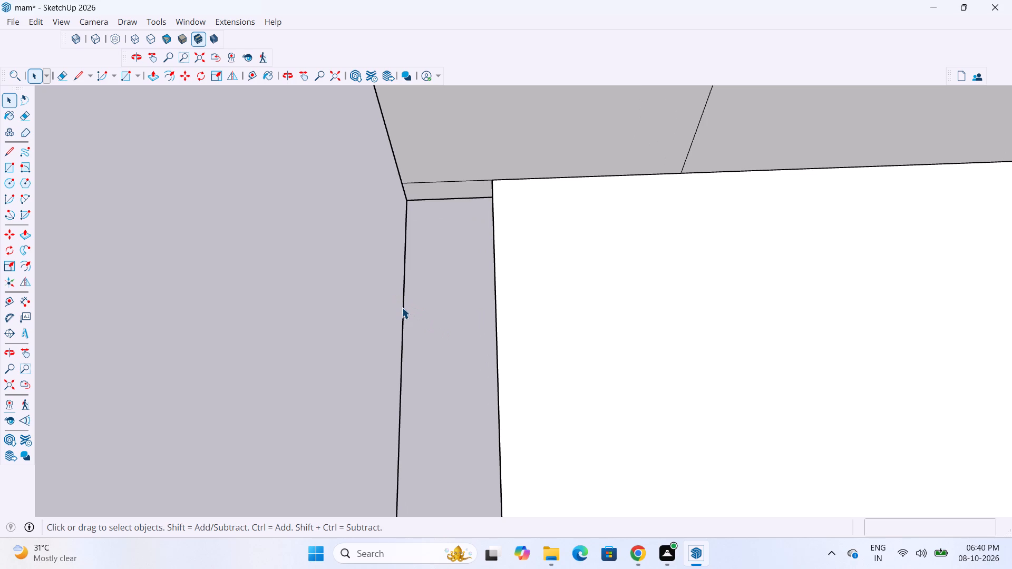
left_click(405, 311)
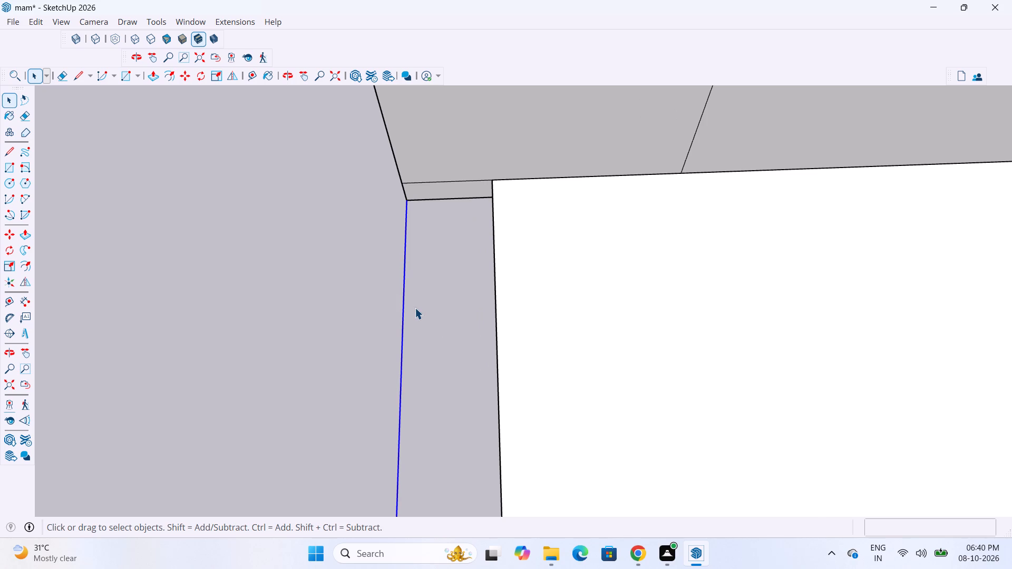
key("m")
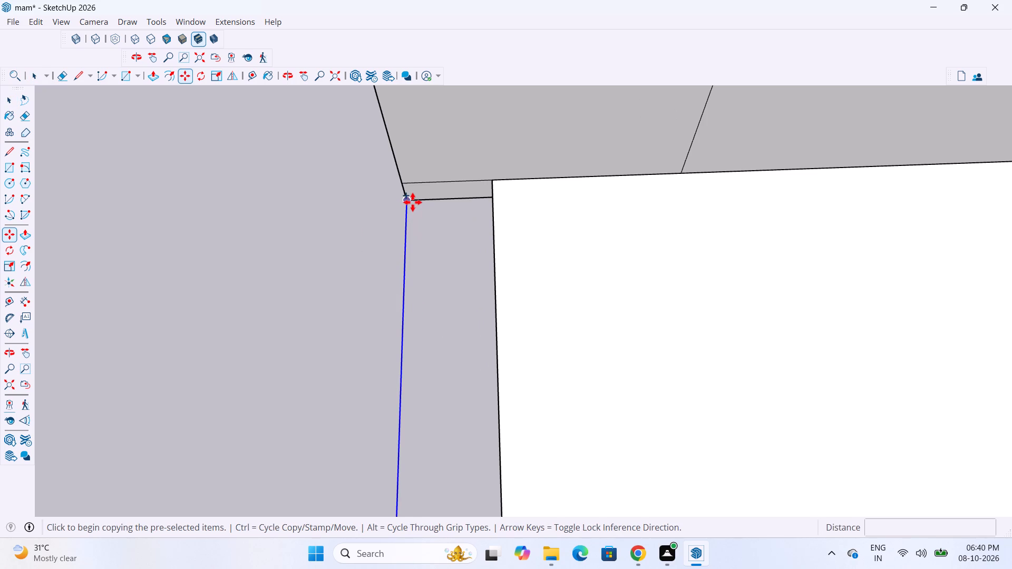
left_click(412, 202)
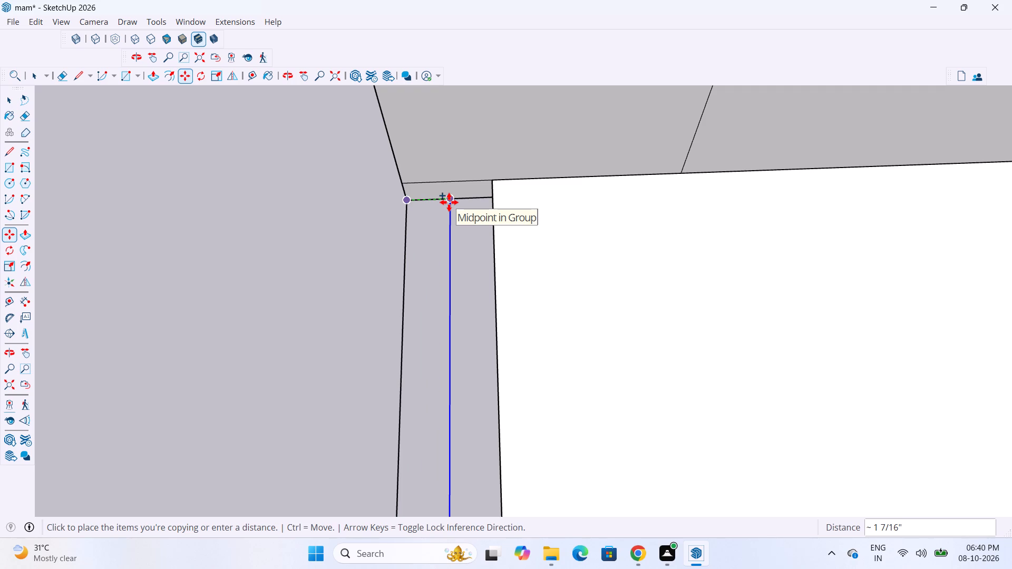
type("4\"")
key("Return")
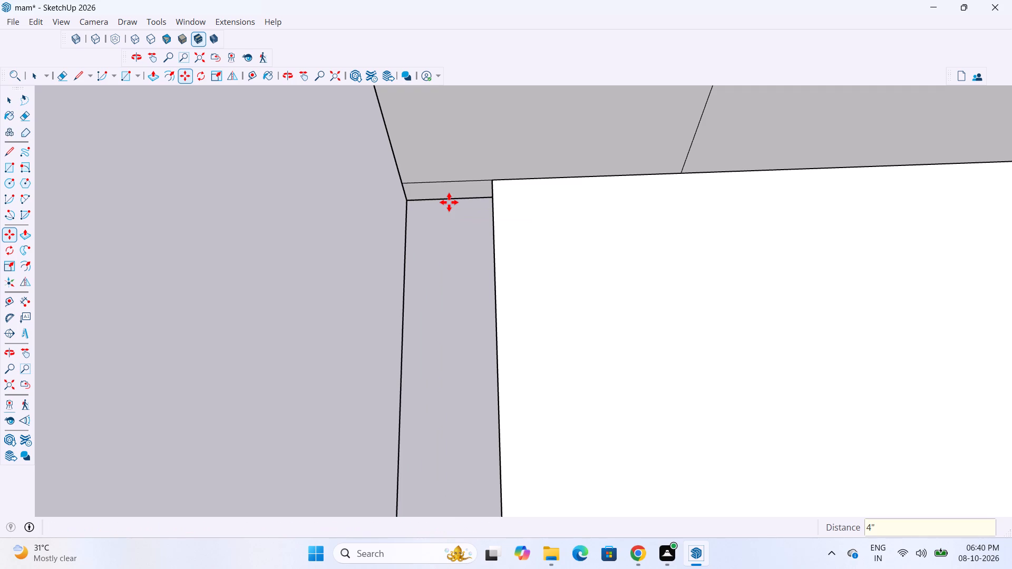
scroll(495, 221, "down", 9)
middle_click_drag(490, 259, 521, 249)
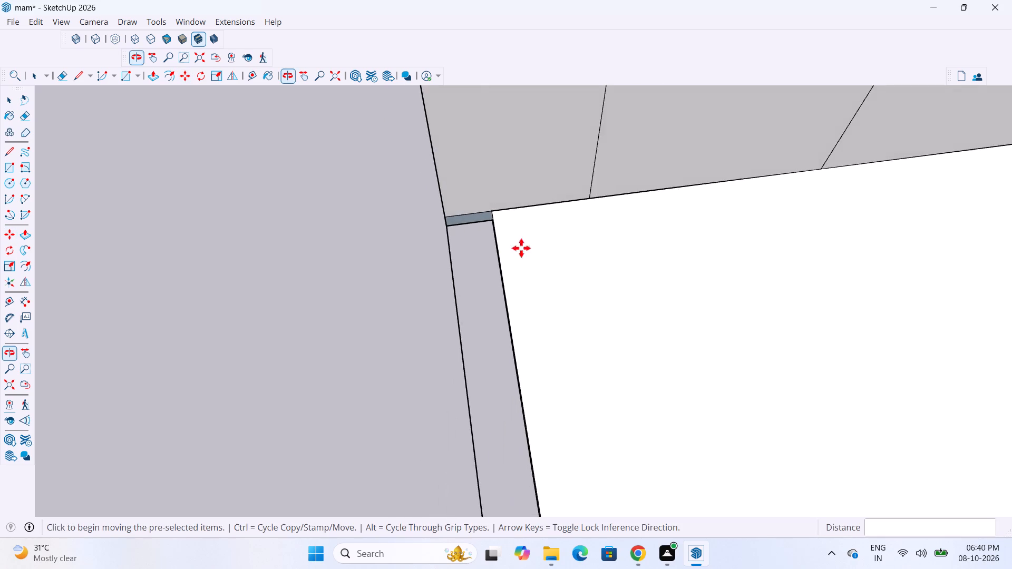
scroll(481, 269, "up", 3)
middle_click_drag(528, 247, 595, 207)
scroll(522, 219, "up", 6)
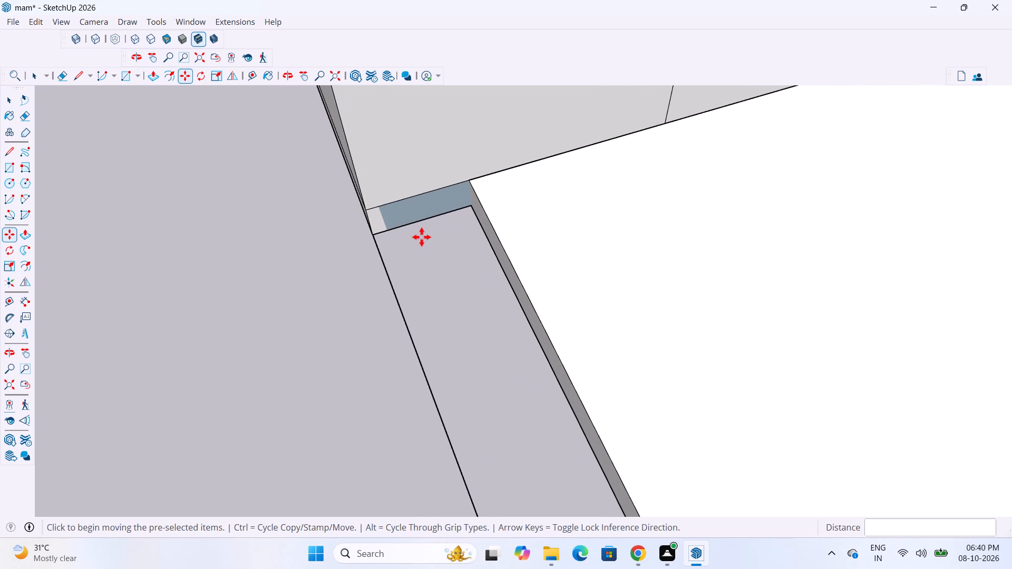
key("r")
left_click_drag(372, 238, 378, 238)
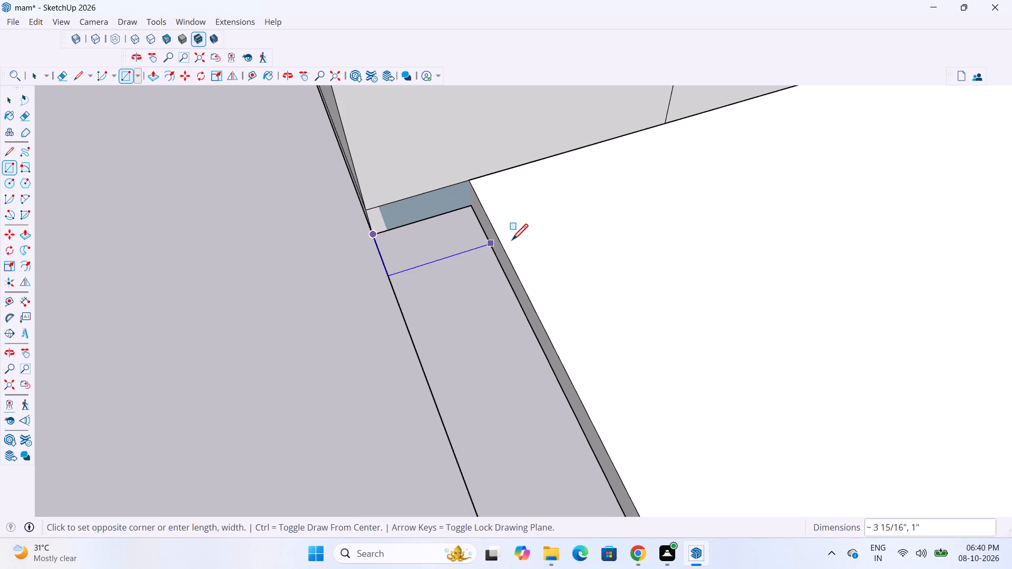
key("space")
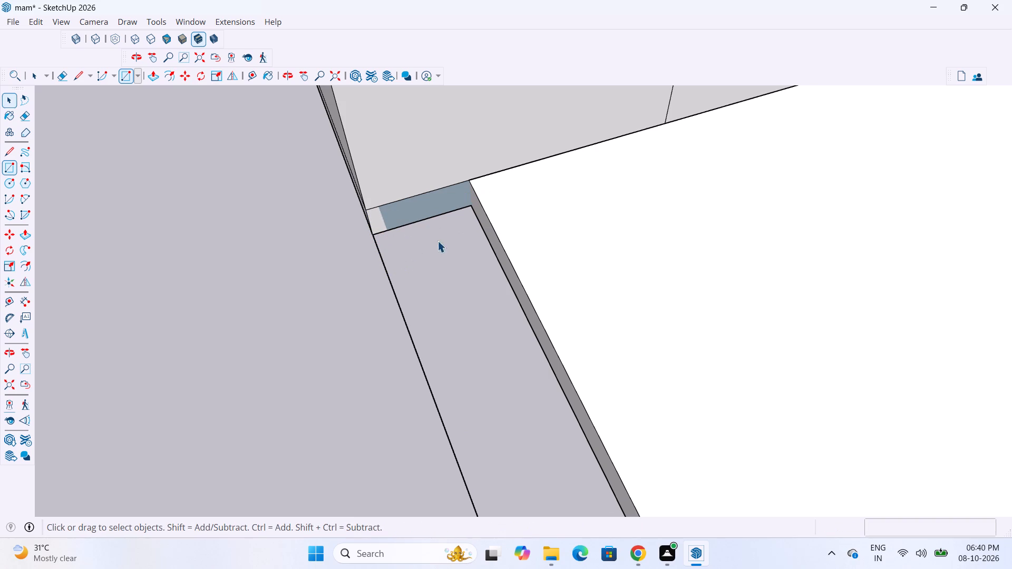
Measure the width of the gap between the house corner and the window-side slab end.
key("t")
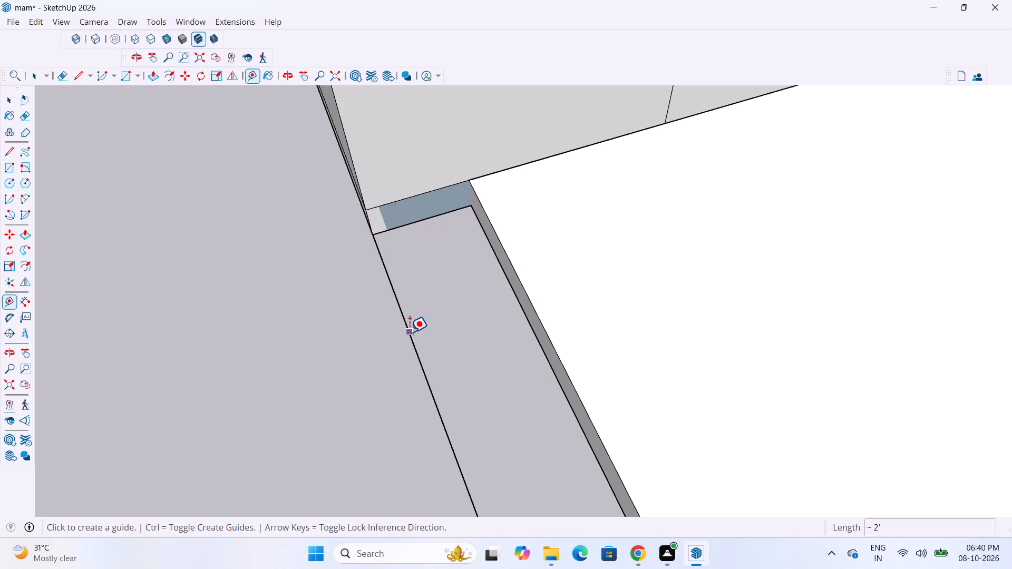
left_click(410, 332)
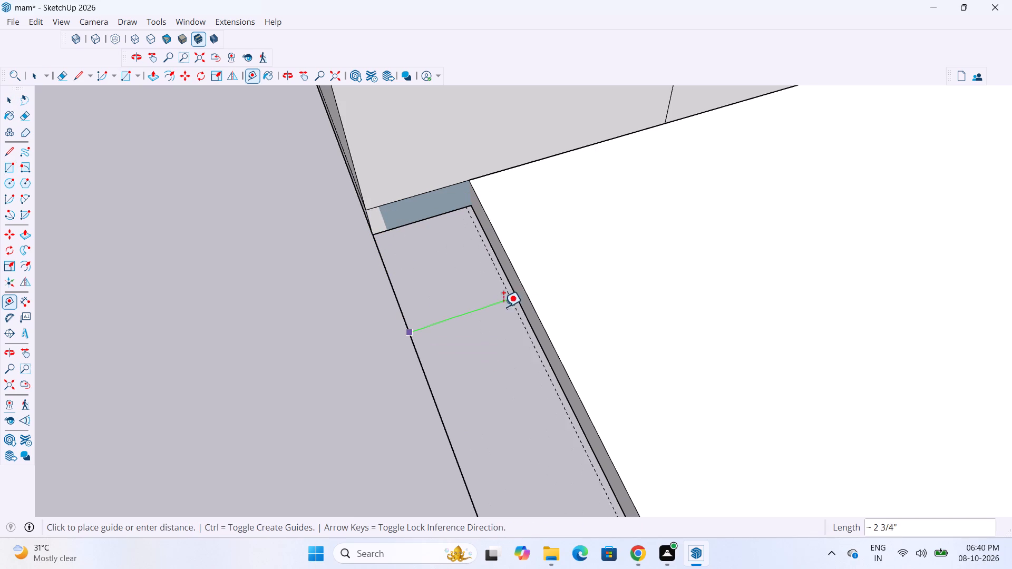
key("space")
Examine both house models, the boundary wall's corner beside the windows, both staircases and the slab gap beneath the landing.
scroll(491, 308, "down", 4)
middle_click_drag(494, 315, 401, 325)
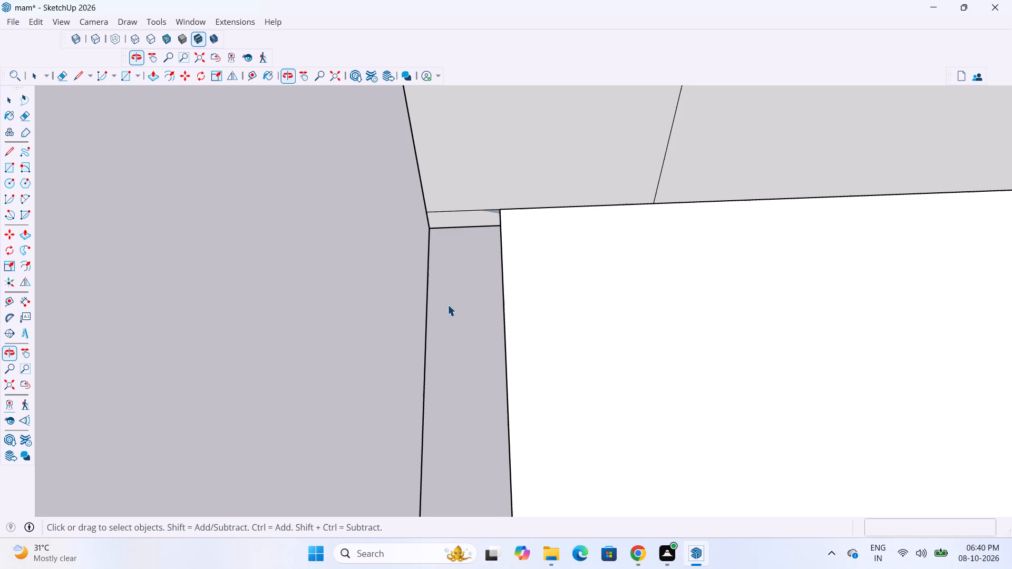
scroll(454, 302, "down", 3)
middle_click_drag(454, 305, 462, 305)
scroll(457, 287, "up", 3)
scroll(485, 291, "down", 9)
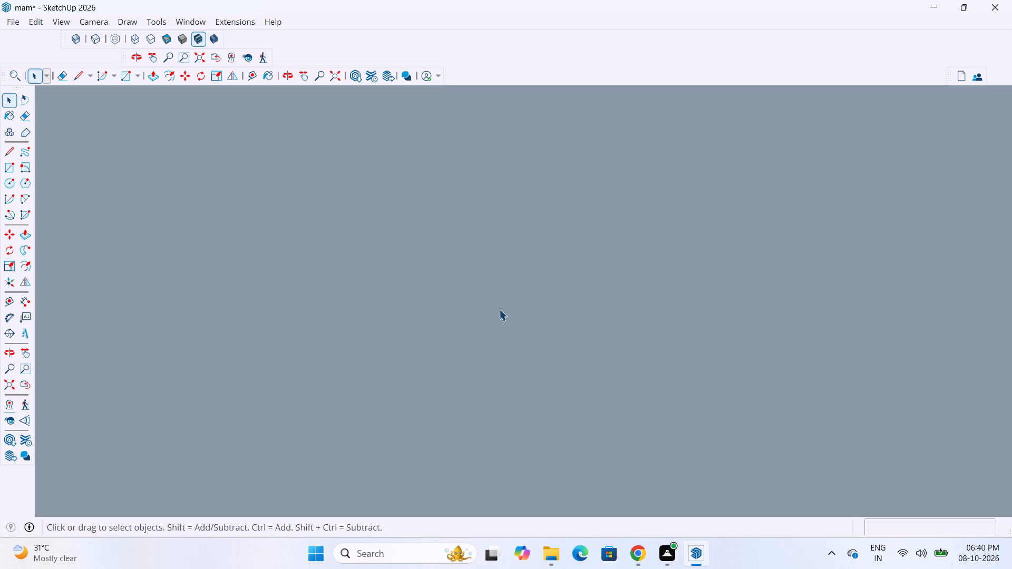
scroll(499, 308, "down", 3)
left_click(340, 77)
scroll(473, 302, "down", 4)
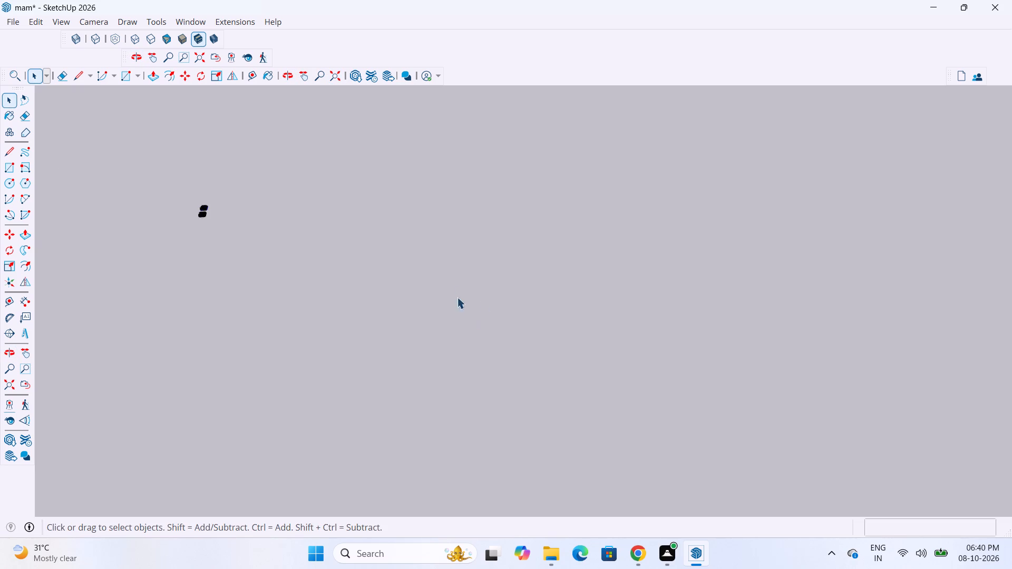
scroll(457, 297, "down", 10)
scroll(334, 270, "up", 20)
scroll(334, 270, "up", 4)
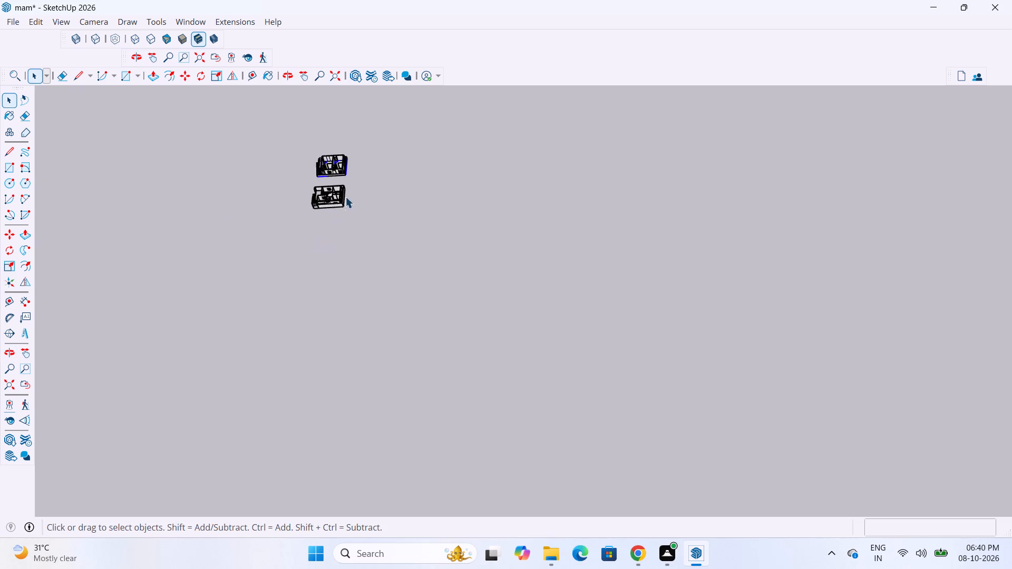
scroll(345, 197, "up", 20)
scroll(345, 197, "up", 5)
scroll(537, 185, "down", 4)
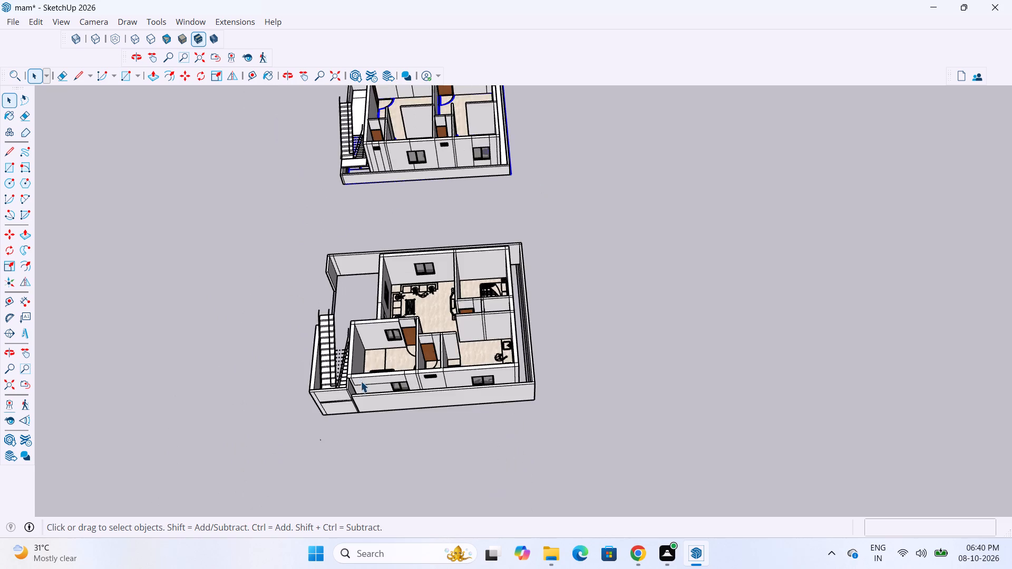
scroll(361, 381, "up", 3)
scroll(359, 384, "down", 1)
scroll(354, 397, "up", 12)
scroll(348, 458, "down", 15)
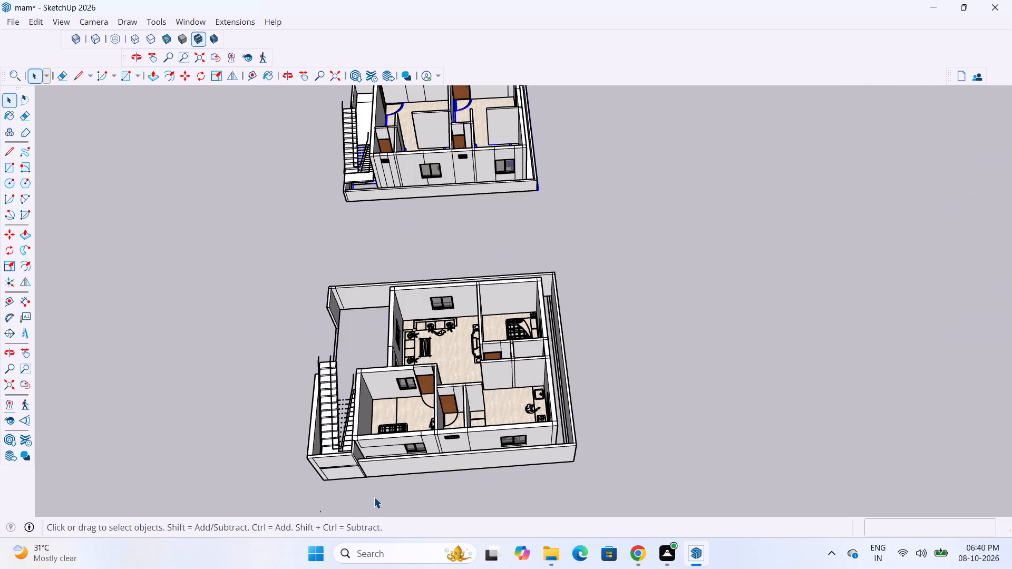
scroll(590, 194, "up", 4)
left_click(560, 227)
scroll(461, 193, "up", 8)
middle_click_drag(469, 211, 375, 213)
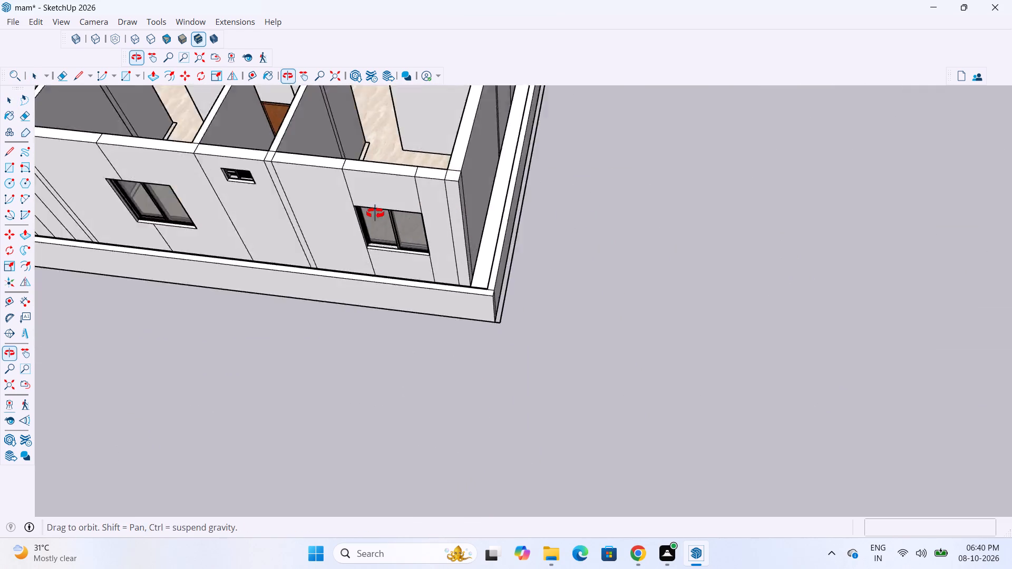
middle_click_drag(375, 213, 320, 215)
scroll(458, 190, "up", 7)
scroll(517, 281, "down", 2)
scroll(519, 287, "up", 9)
scroll(530, 338, "down", 6)
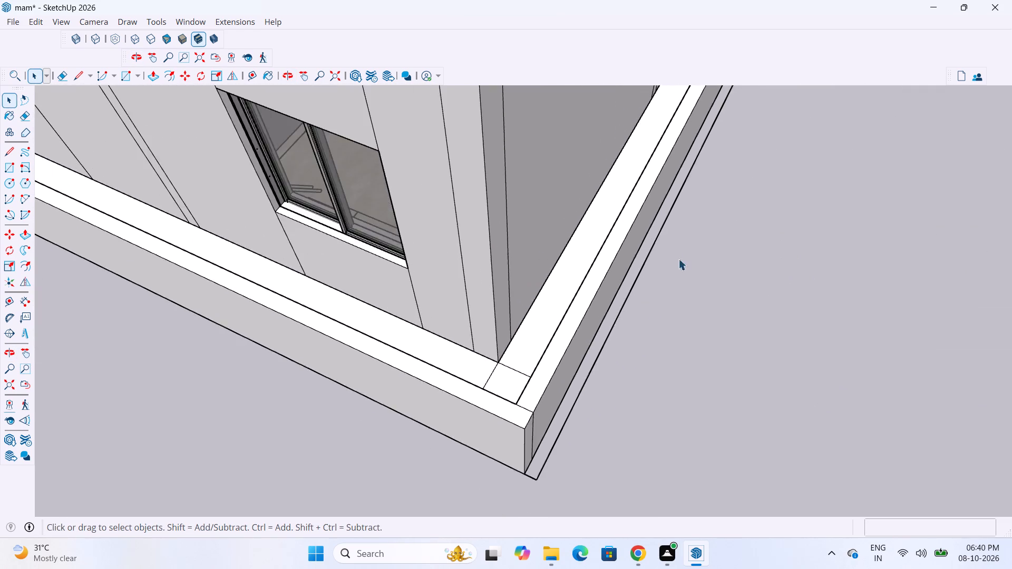
scroll(678, 259, "down", 17)
scroll(734, 203, "down", 5)
scroll(562, 341, "up", 3)
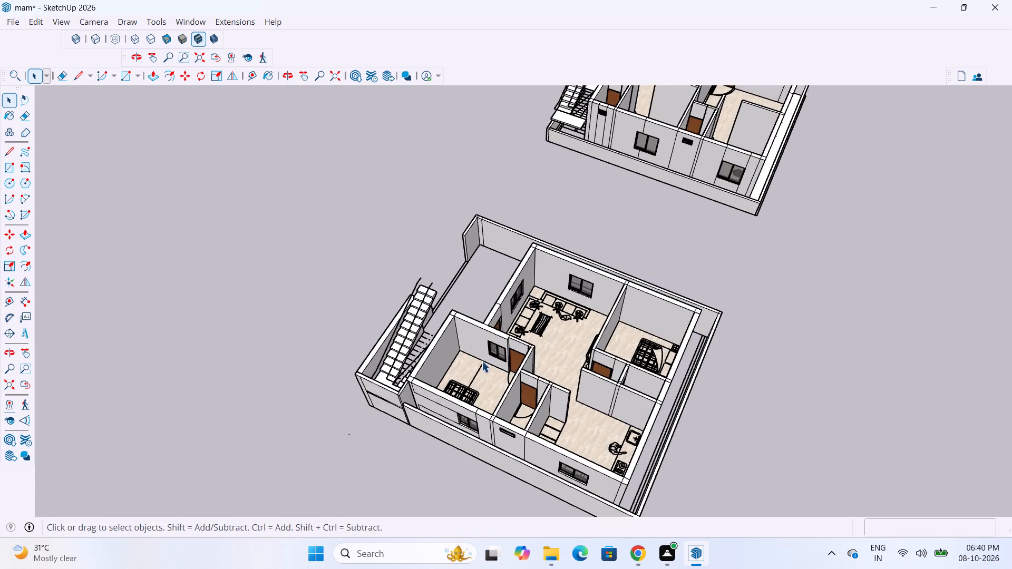
middle_click_drag(544, 347, 1011, 285)
scroll(706, 389, "up", 15)
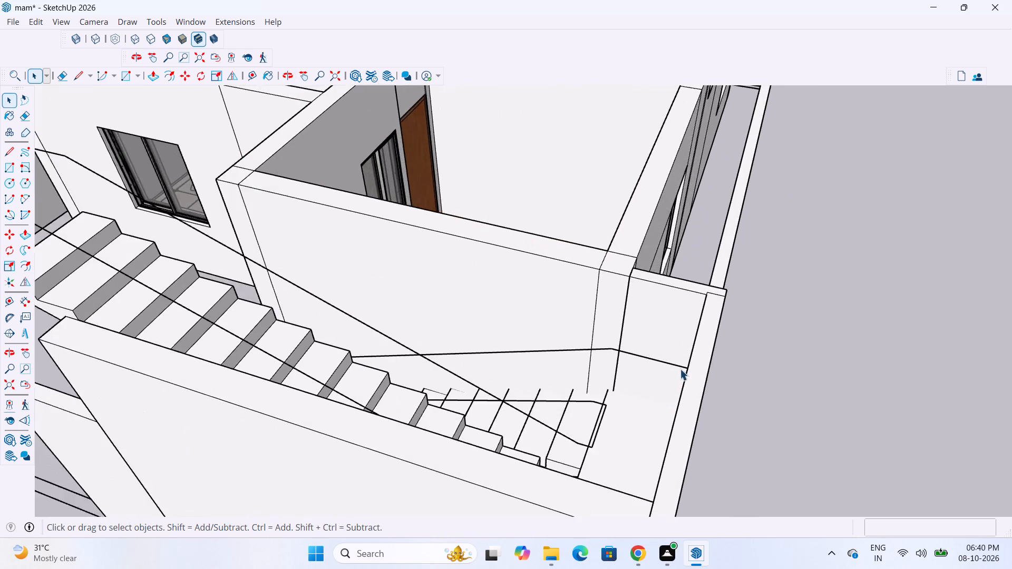
scroll(683, 373, "down", 5)
middle_click_drag(619, 388, 755, 429)
scroll(600, 387, "down", 10)
scroll(556, 378, "down", 5)
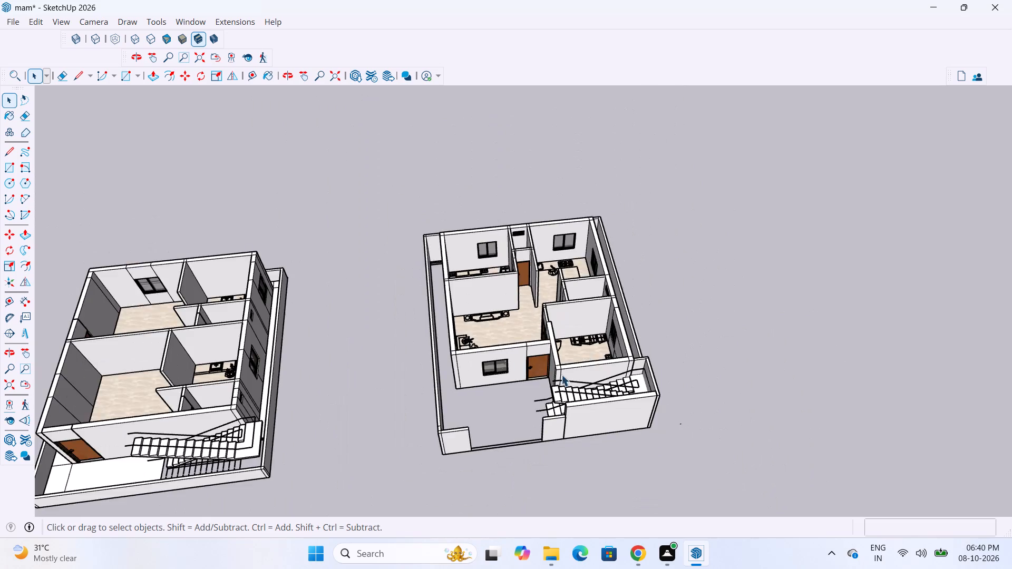
scroll(798, 325, "down", 5)
scroll(450, 456, "up", 16)
middle_click_drag(512, 363, 522, 356)
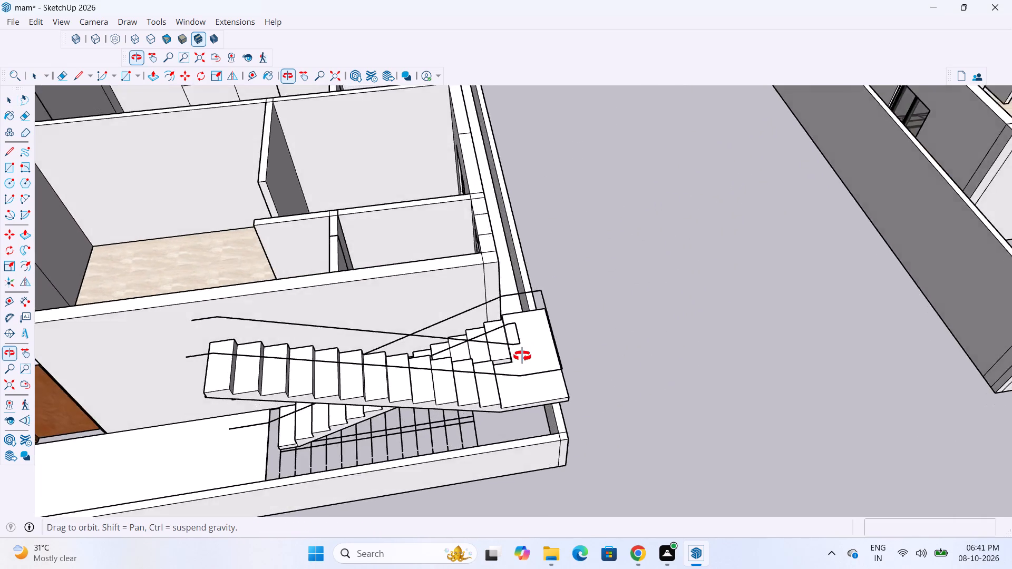
middle_click_drag(522, 356, 229, 398)
scroll(352, 247, "up", 12)
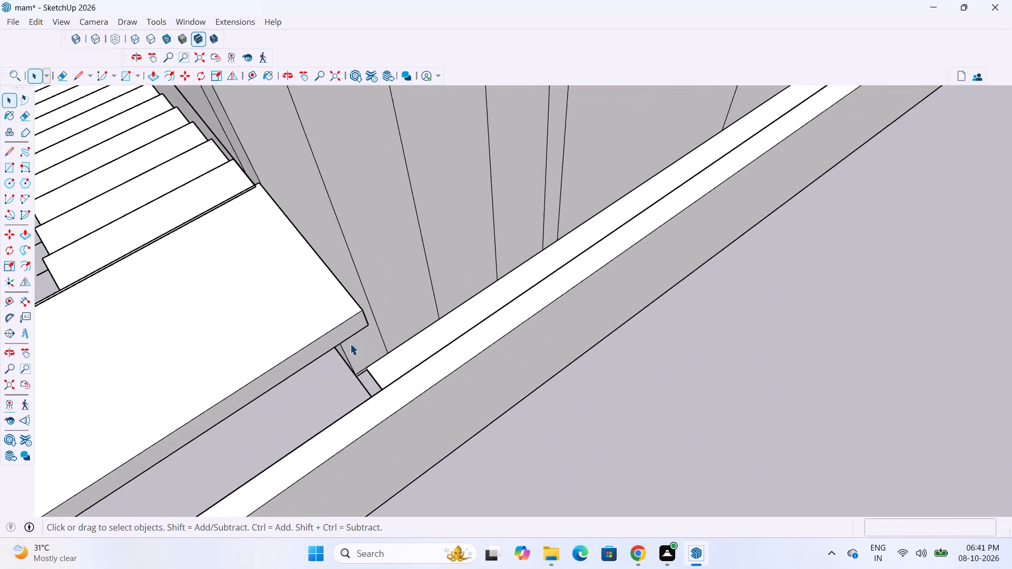
scroll(350, 344, "up", 6)
scroll(357, 350, "down", 9)
scroll(366, 350, "up", 5)
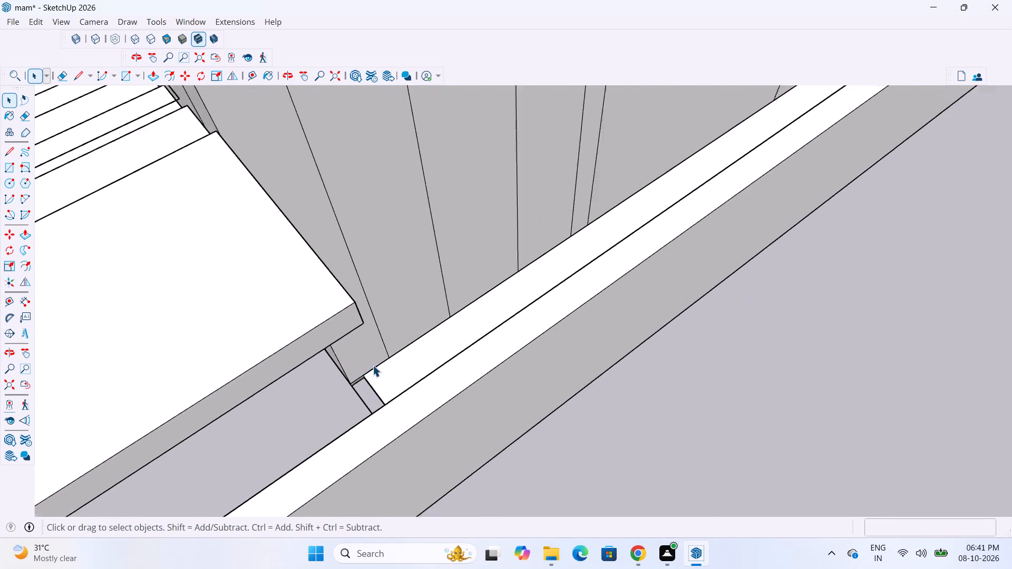
scroll(373, 365, "up", 4)
middle_click_drag(371, 366, 346, 394)
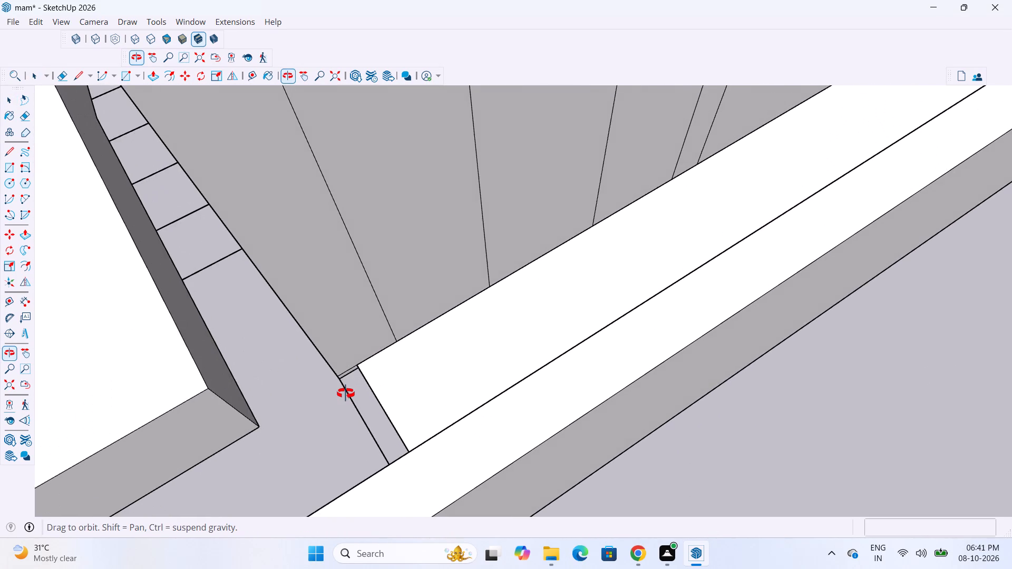
middle_click_drag(346, 394, 329, 383)
scroll(345, 378, "up", 14)
left_click(344, 337)
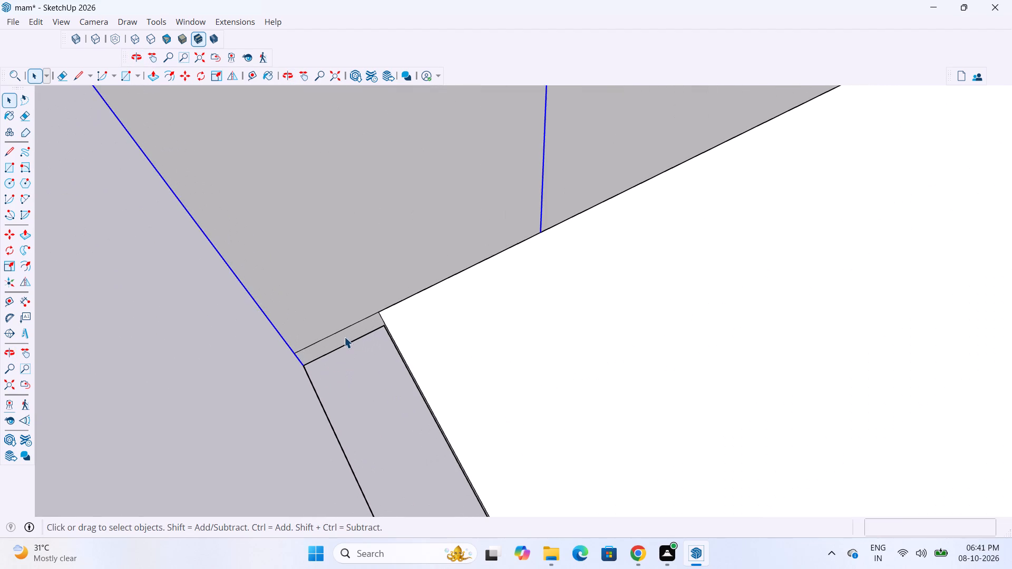
scroll(344, 337, "up", 4)
left_click(346, 376)
left_click(348, 386)
Draw a rectangle about 2 7/8" by 2' filling the gap between the house corner and the window-side slab end.
scroll(361, 379, "down", 4)
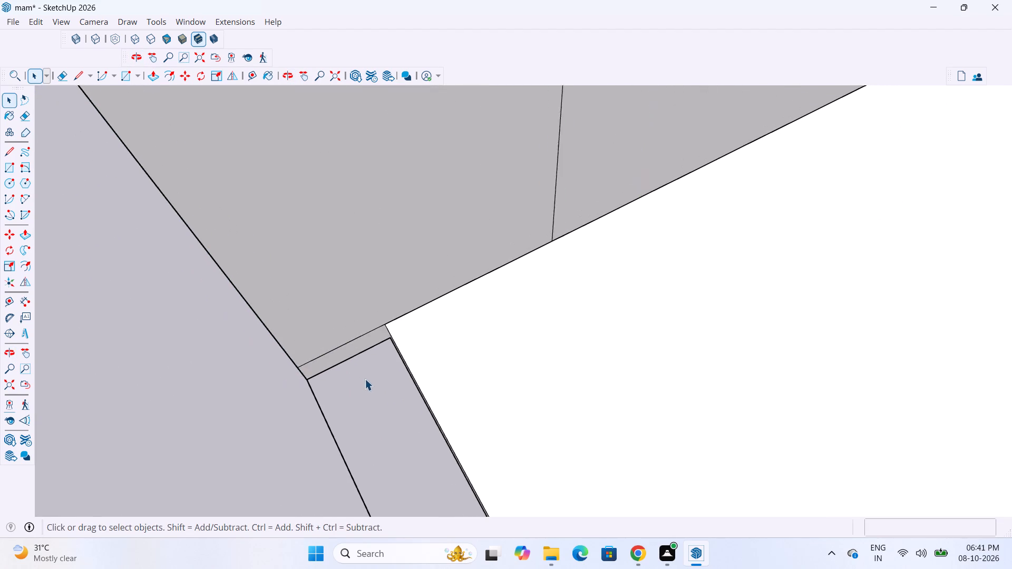
scroll(365, 379, "down", 6)
middle_click_drag(363, 382, 265, 383)
scroll(323, 382, "up", 7)
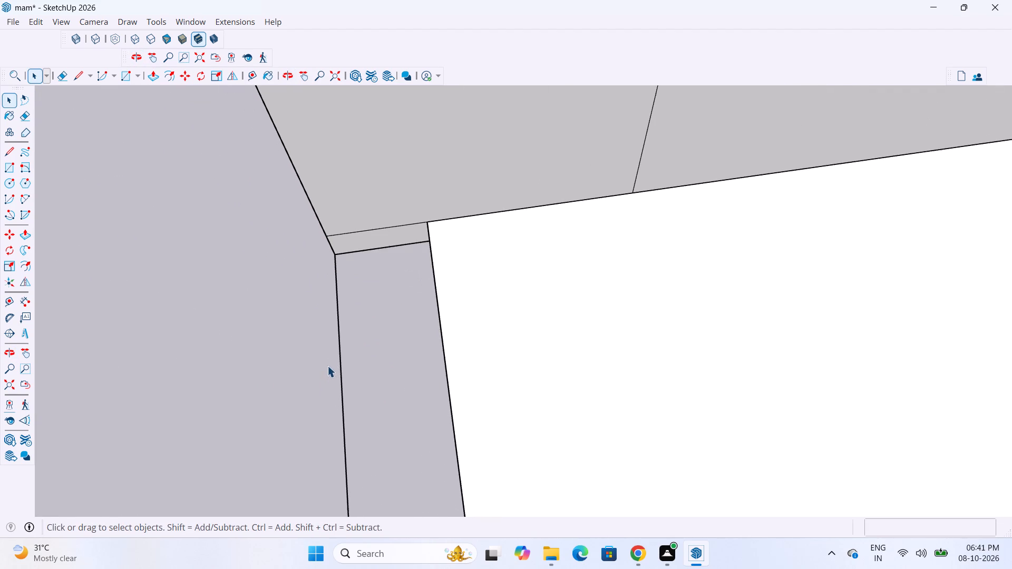
key("r")
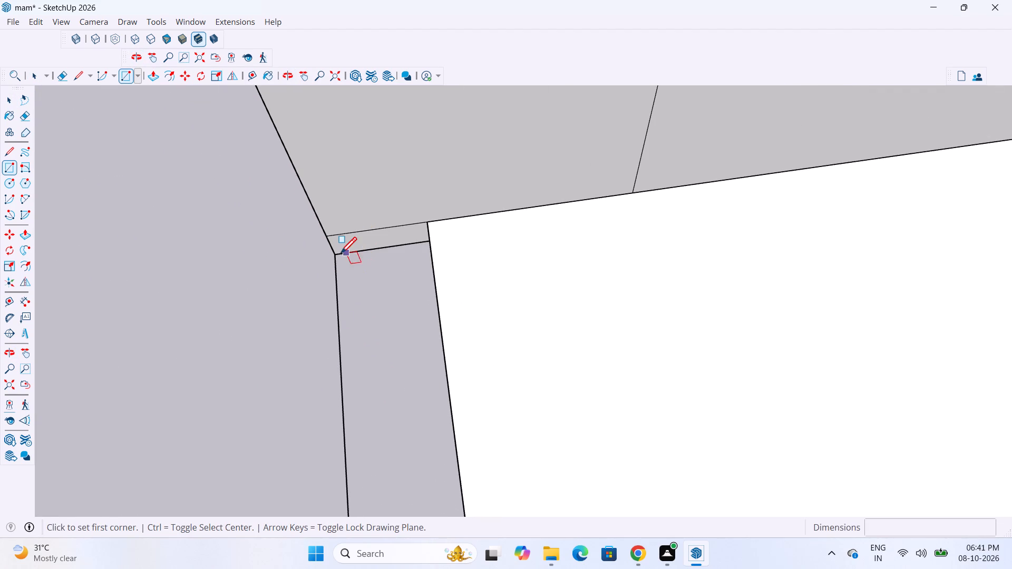
left_click(339, 254)
scroll(403, 330, "down", 20)
middle_click_drag(423, 360, 500, 415)
scroll(408, 469, "up", 10)
middle_click_drag(522, 443, 713, 448)
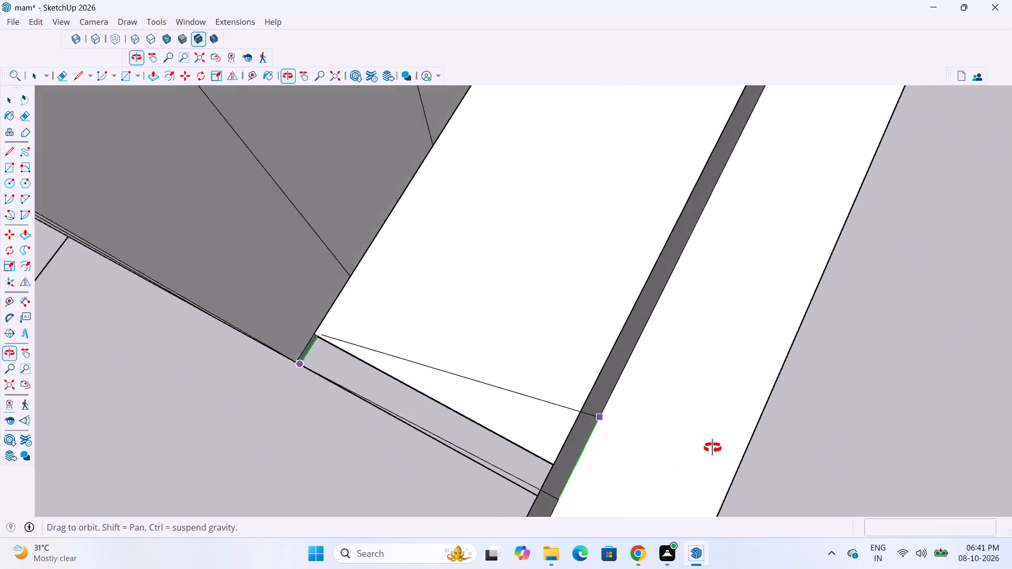
middle_click_drag(713, 448, 795, 448)
scroll(567, 455, "up", 3)
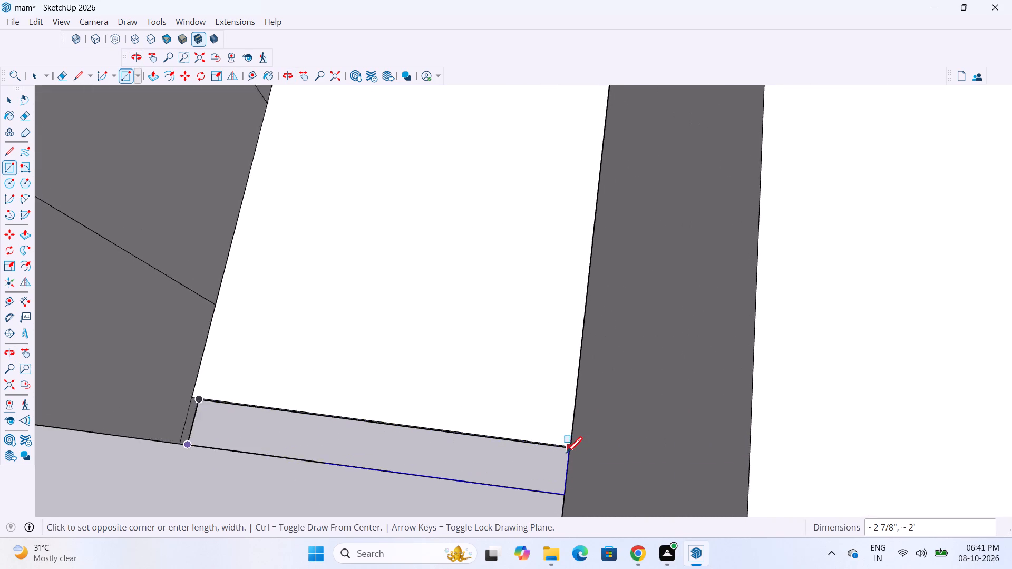
scroll(566, 455, "up", 12)
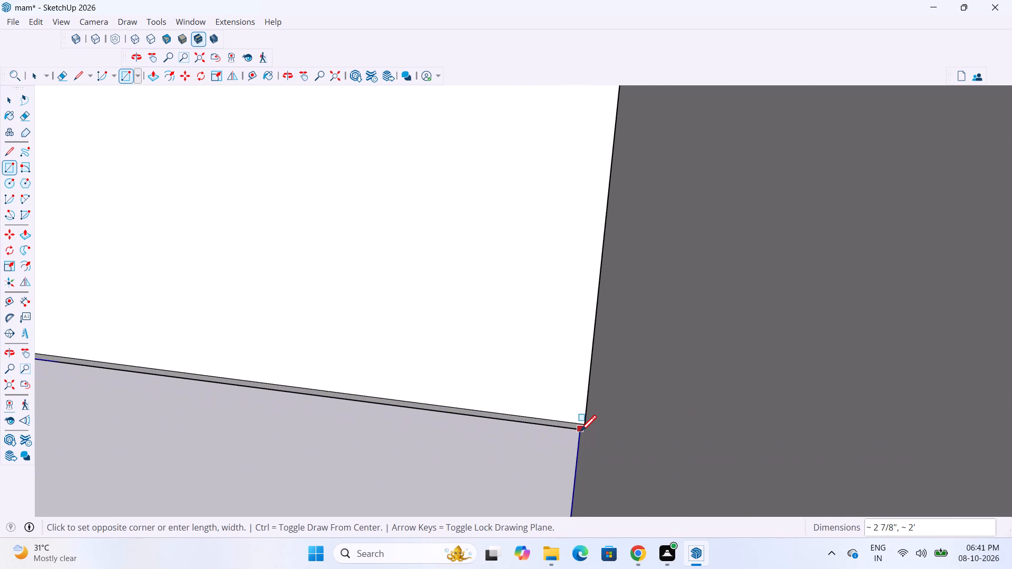
left_click(580, 433)
scroll(502, 437, "down", 8)
key("space")
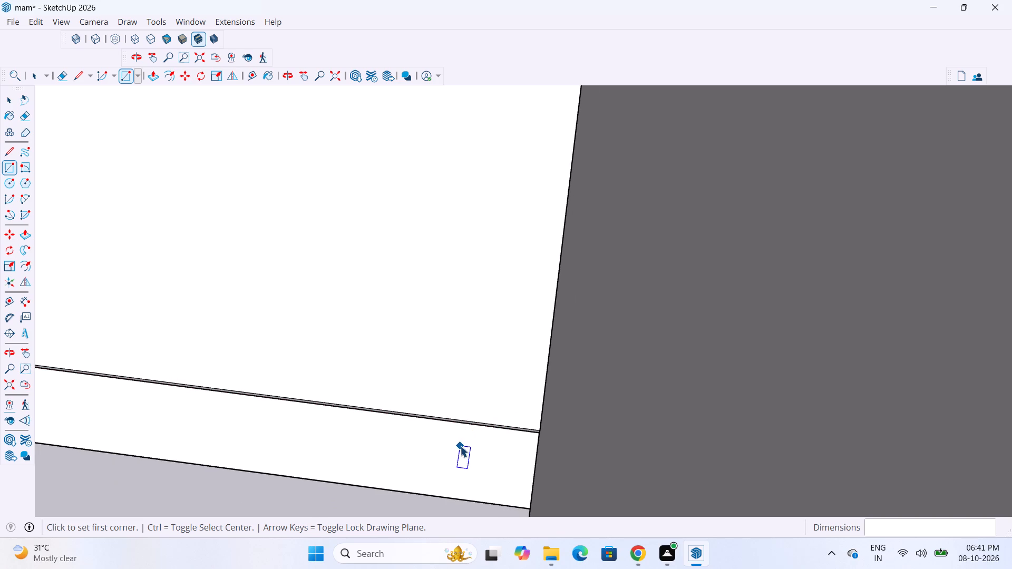
Push/Pull the gap rectangle at the house corner up 10' to the top of the house wall.
key("p")
left_click(448, 450)
scroll(507, 400, "down", 6)
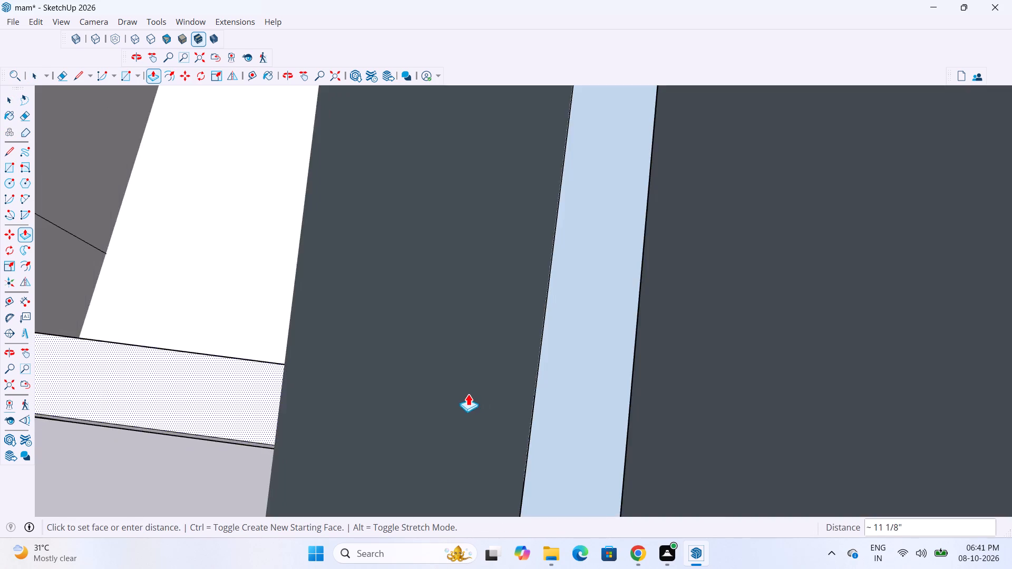
scroll(468, 394, "down", 15)
left_click(335, 71)
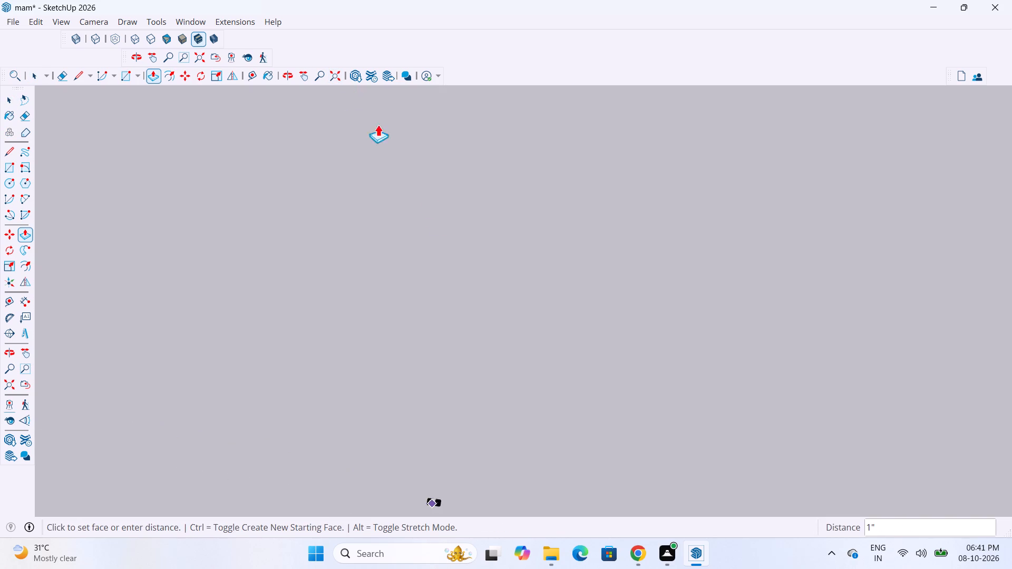
scroll(385, 239, "down", 10)
scroll(405, 446, "up", 19)
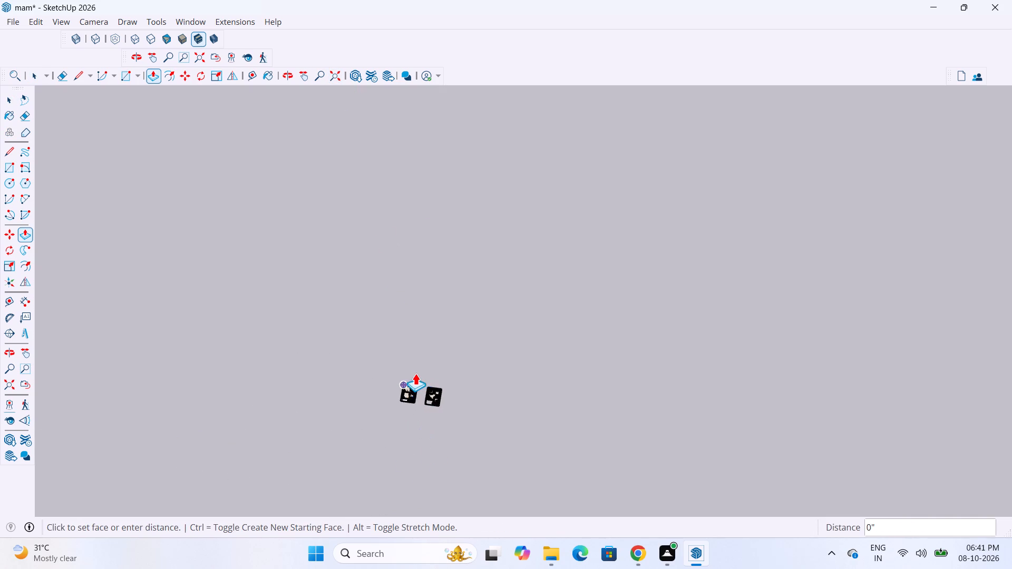
scroll(415, 373, "up", 20)
scroll(415, 373, "up", 17)
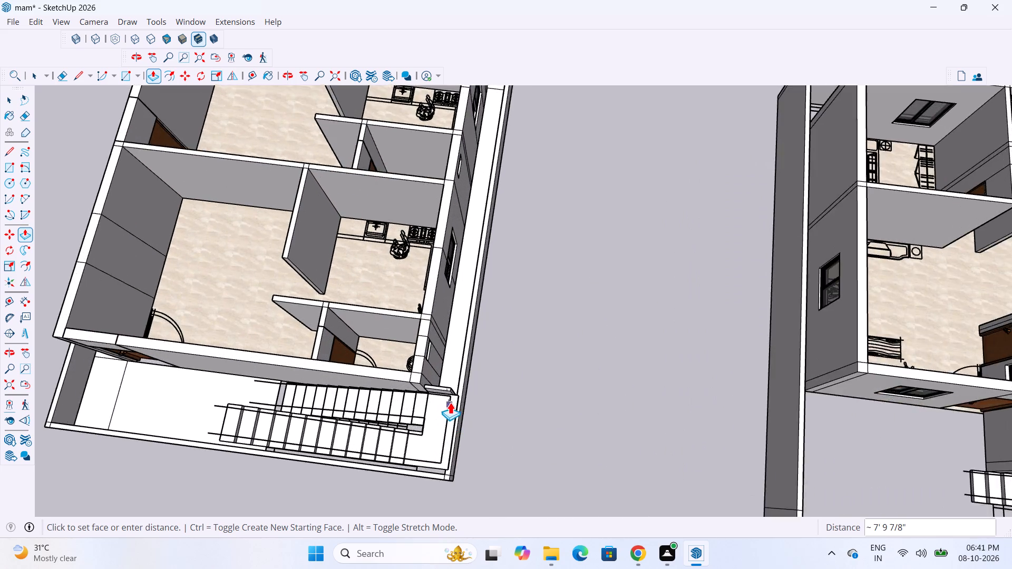
scroll(450, 402, "up", 7)
middle_click_drag(445, 364, 266, 294)
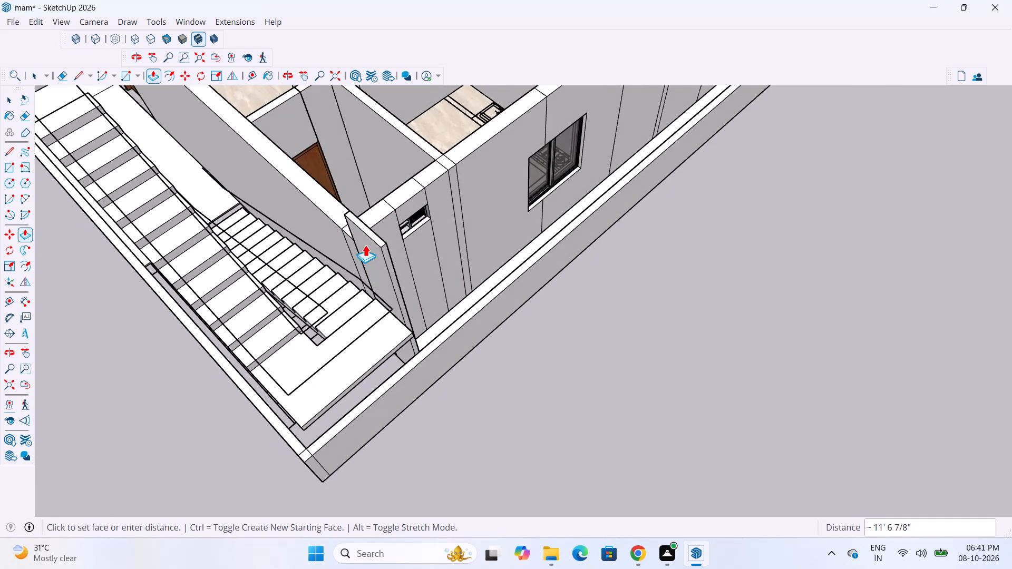
left_click(348, 241)
scroll(415, 300, "down", 4)
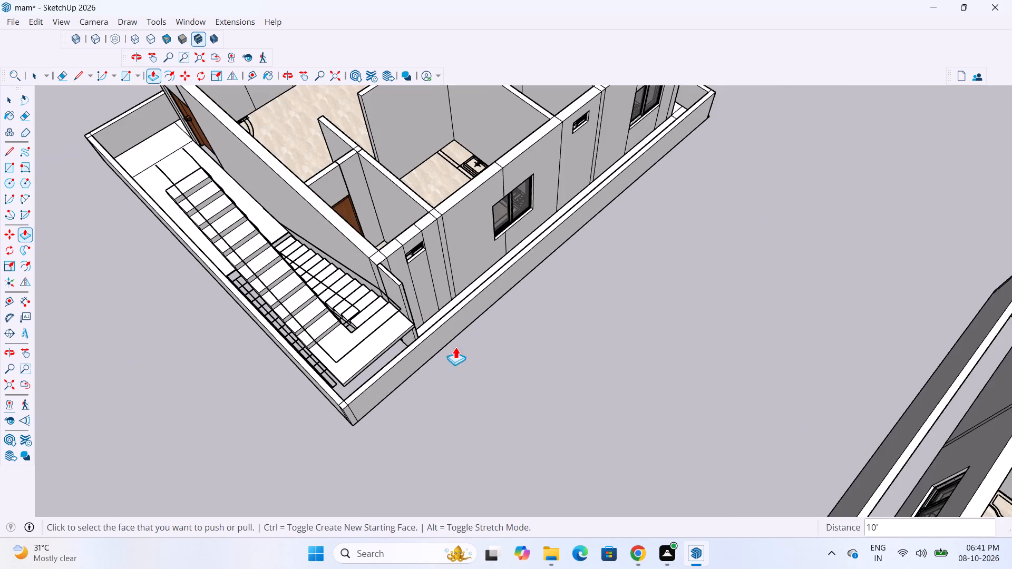
Move the staircase by its landing's outer corner so it meets the inner edge of the new wall at the house corner.
middle_click_drag(445, 343, 310, 326)
scroll(462, 244, "up", 12)
middle_click_drag(368, 294, 275, 301)
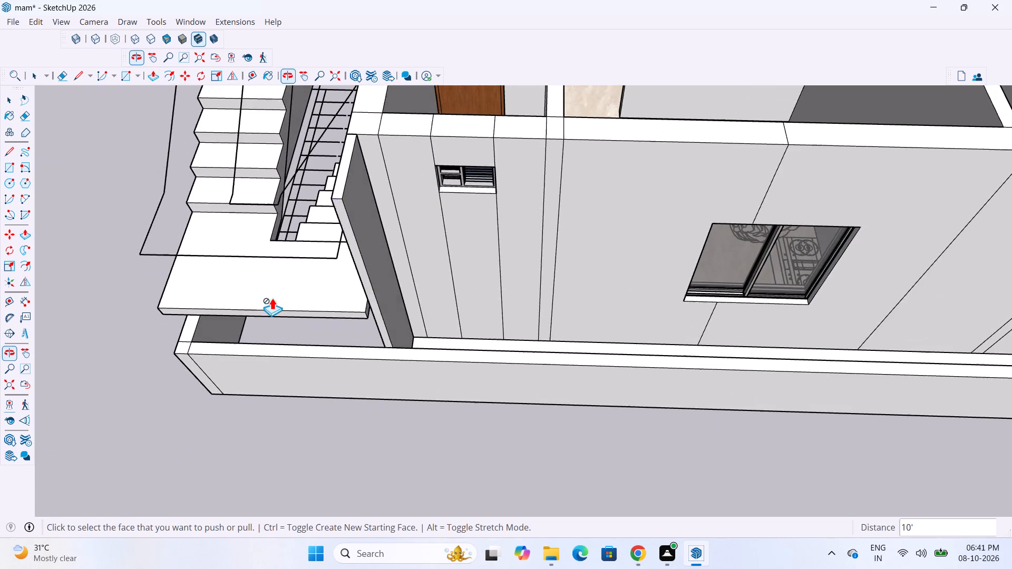
scroll(345, 138, "up", 5)
scroll(768, 275, "down", 4)
middle_click_drag(531, 328, 815, 217)
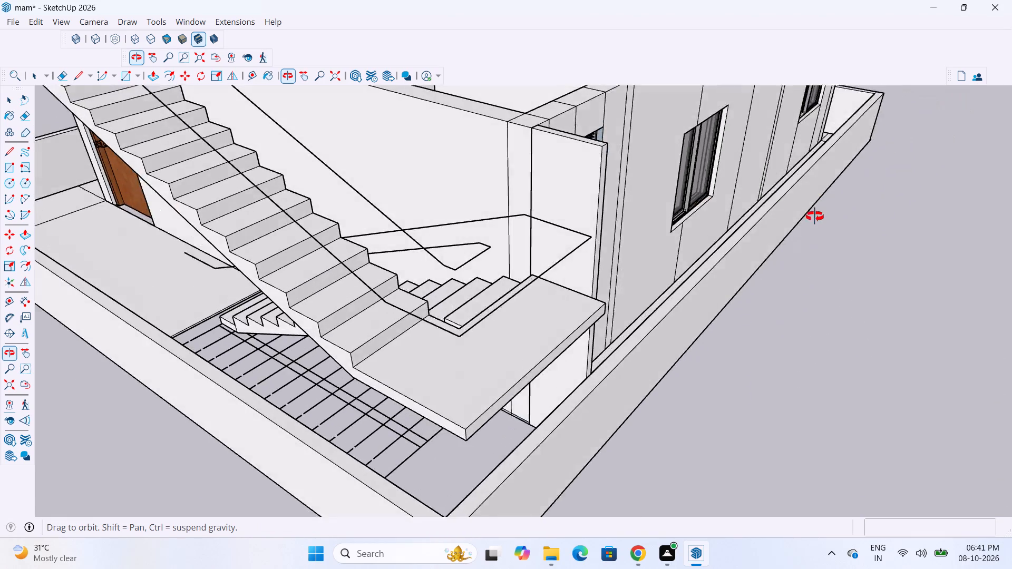
middle_click_drag(815, 217, 820, 215)
scroll(650, 291, "up", 7)
scroll(676, 258, "down", 5)
key("space")
key("space")
scroll(804, 386, "down", 3)
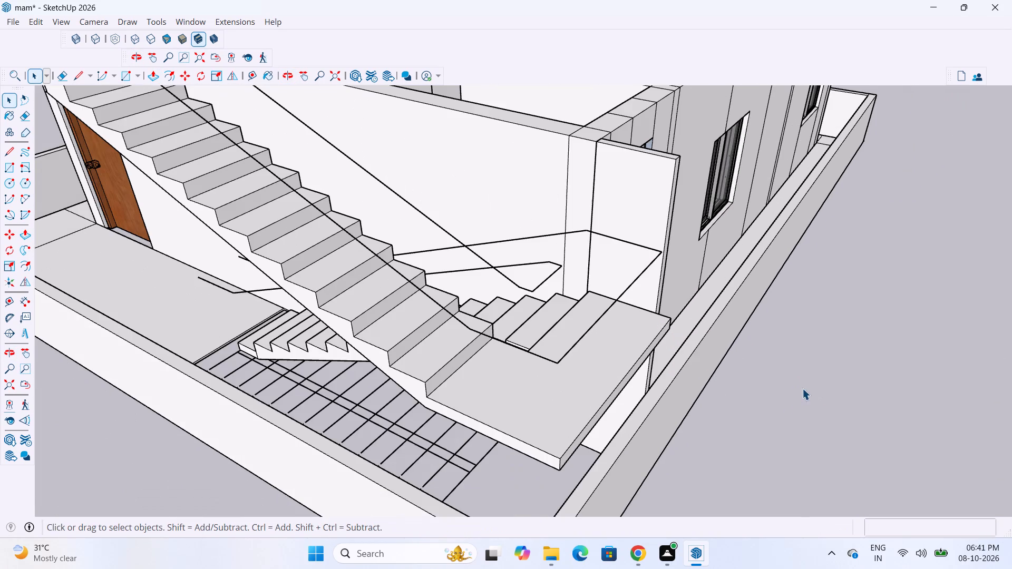
left_click(773, 419)
scroll(622, 316, "up", 3)
middle_click_drag(737, 340, 597, 342)
scroll(510, 403, "up", 2)
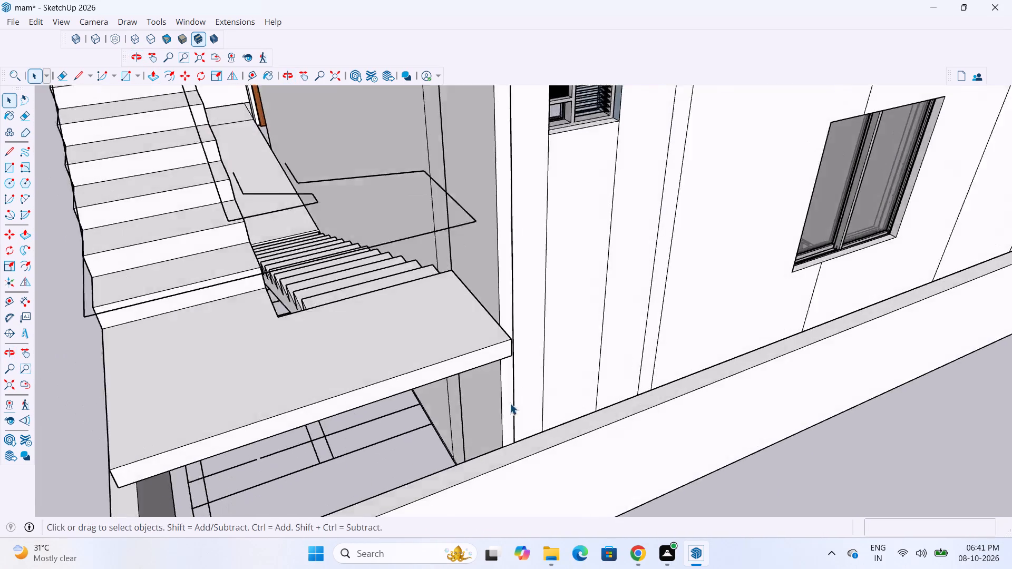
scroll(510, 403, "up", 2)
middle_click_drag(515, 410, 579, 417)
left_click(613, 327)
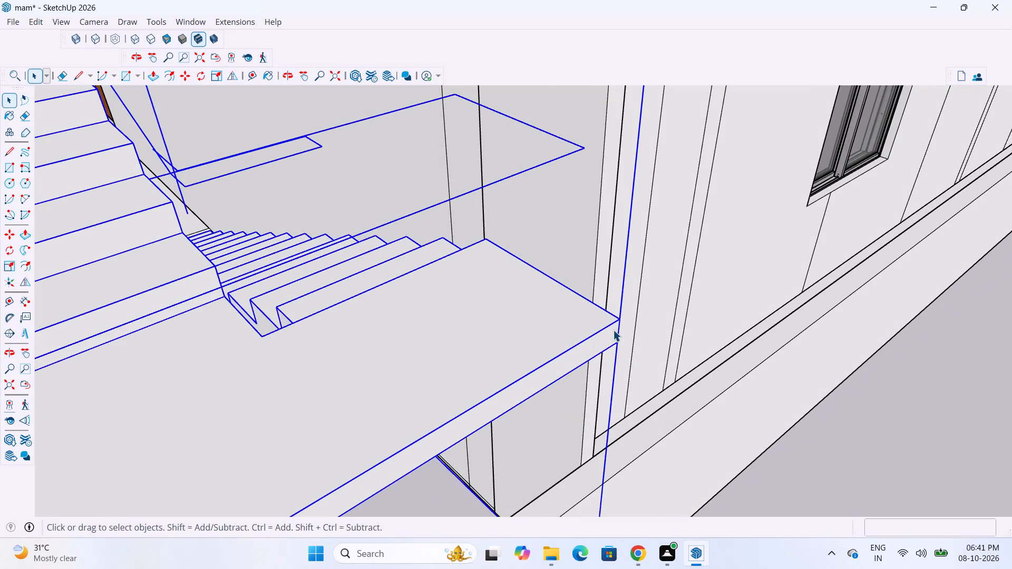
key("m")
scroll(621, 319, "up", 4)
left_click(616, 318)
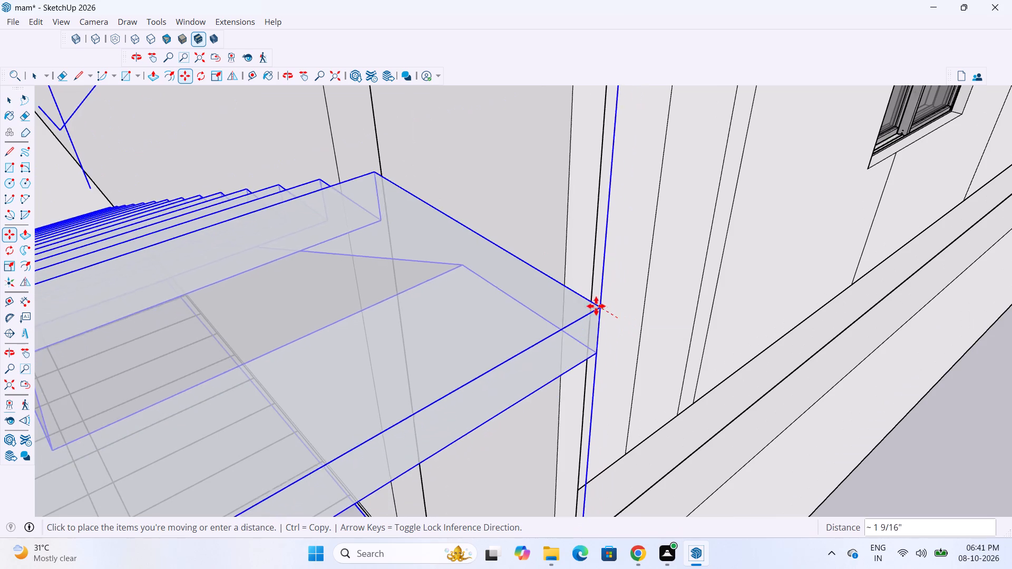
left_click(567, 284)
key("space")
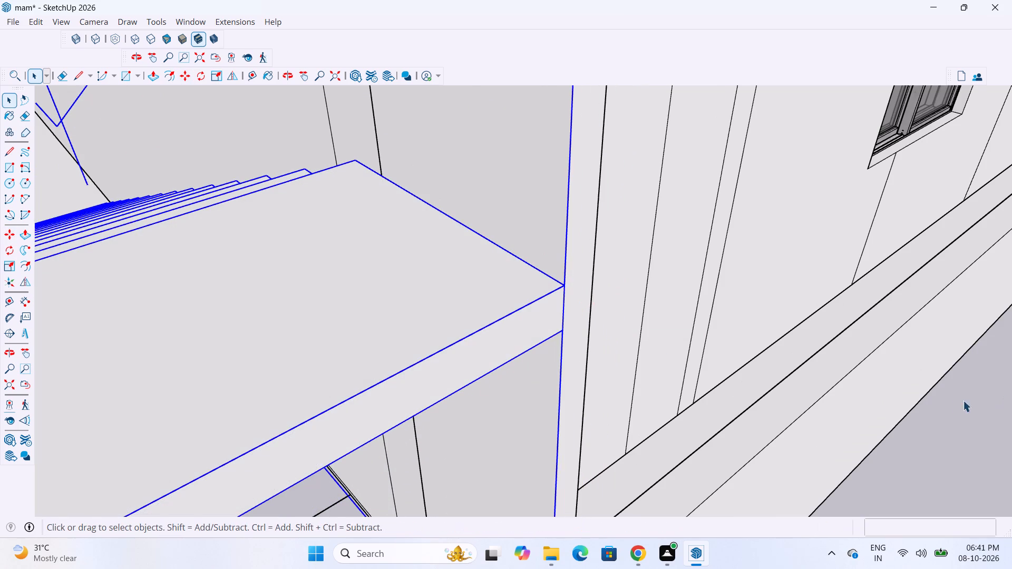
left_click(951, 404)
Examine the staircase, its landing against the corner wall, and the slab gap beneath it, from several sides.
scroll(812, 352, "down", 10)
middle_click_drag(748, 379, 875, 405)
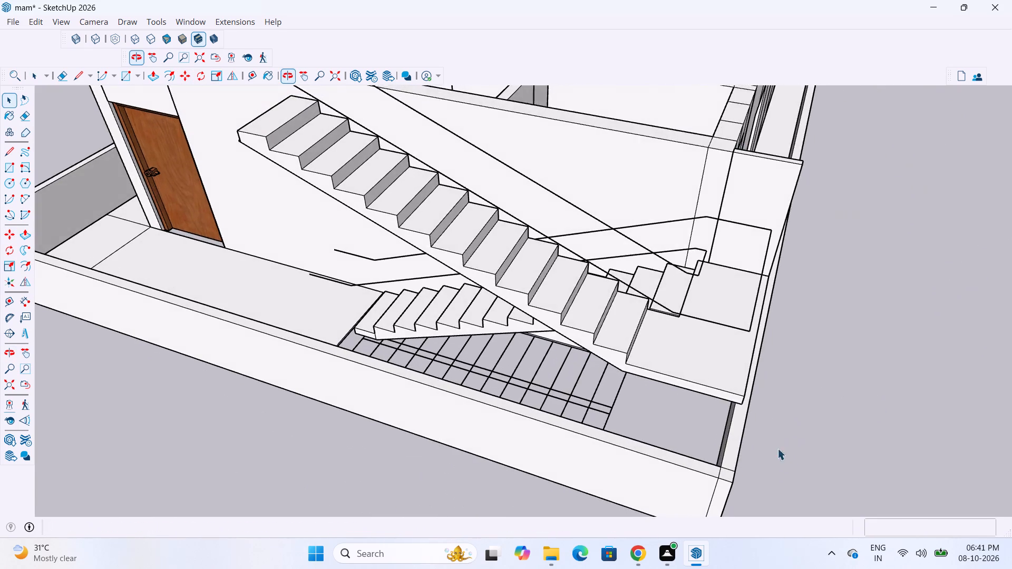
scroll(735, 463, "up", 3)
scroll(644, 448, "down", 4)
middle_click_drag(685, 462, 626, 420)
scroll(619, 415, "down", 4)
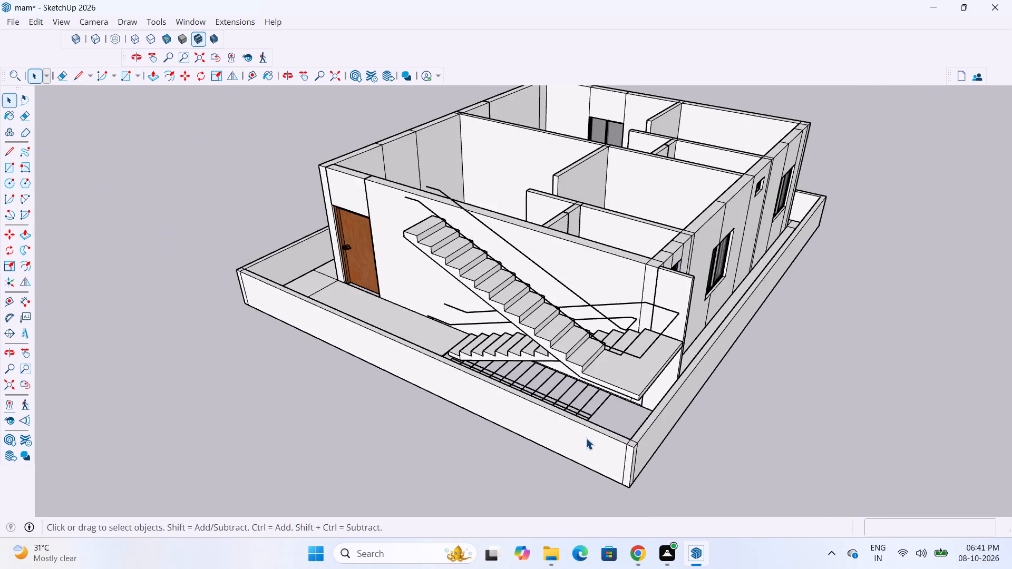
scroll(586, 438, "down", 5)
left_click(775, 420)
scroll(652, 450, "up", 4)
middle_click_drag(637, 426, 695, 422)
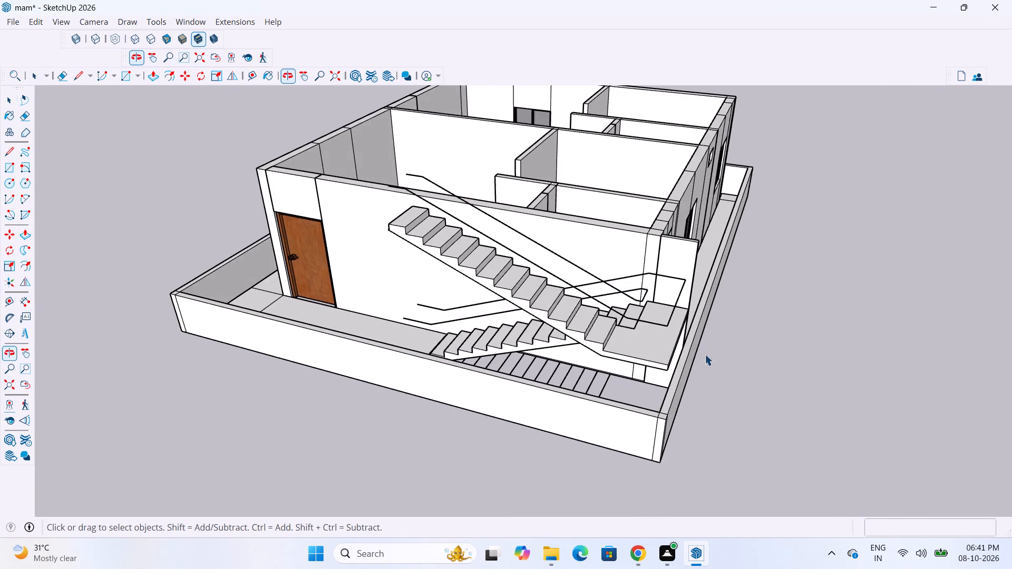
scroll(707, 346, "up", 7)
middle_click_drag(695, 352, 513, 364)
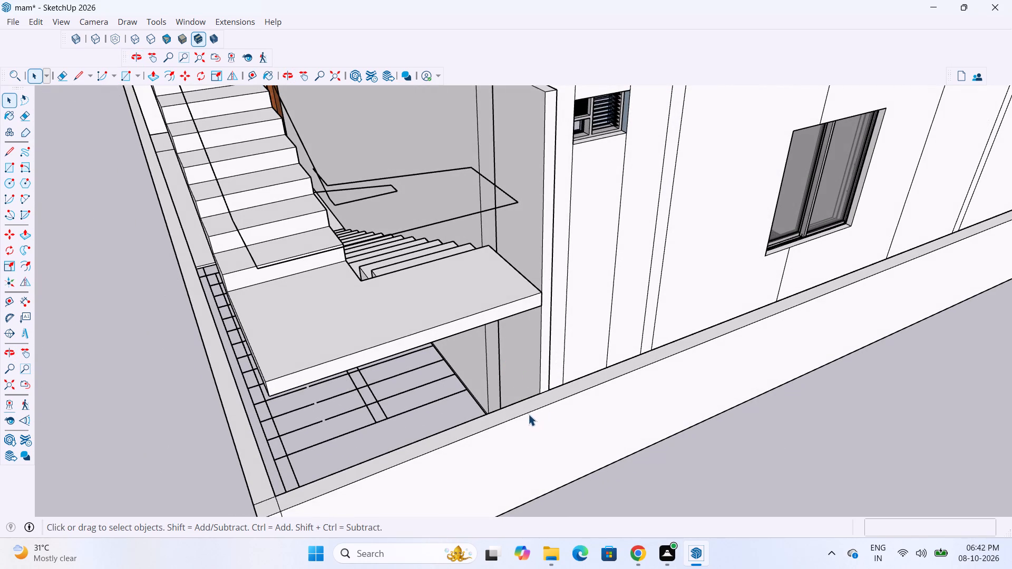
scroll(524, 410, "down", 6)
middle_click_drag(524, 403, 624, 409)
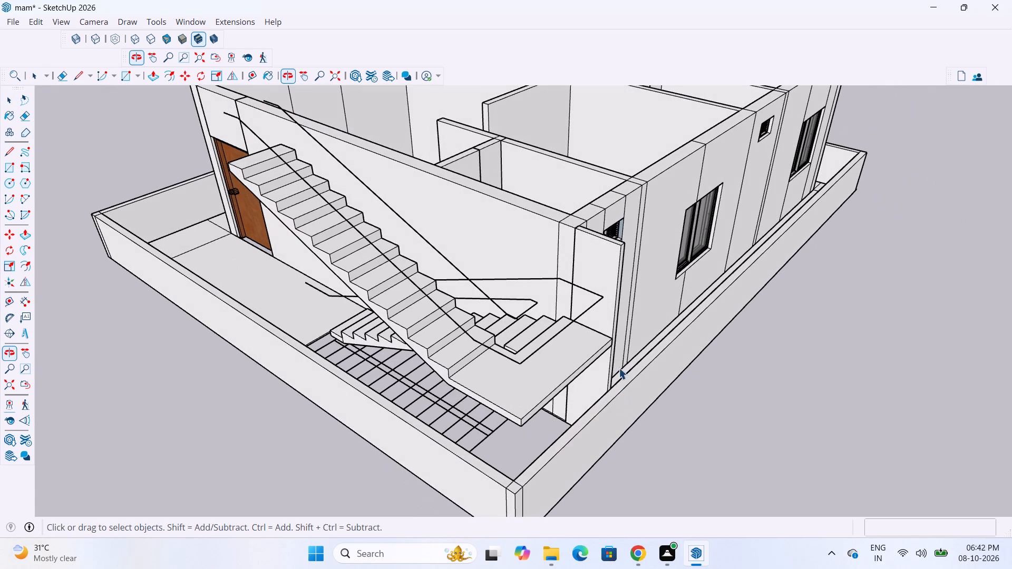
scroll(541, 361, "down", 9)
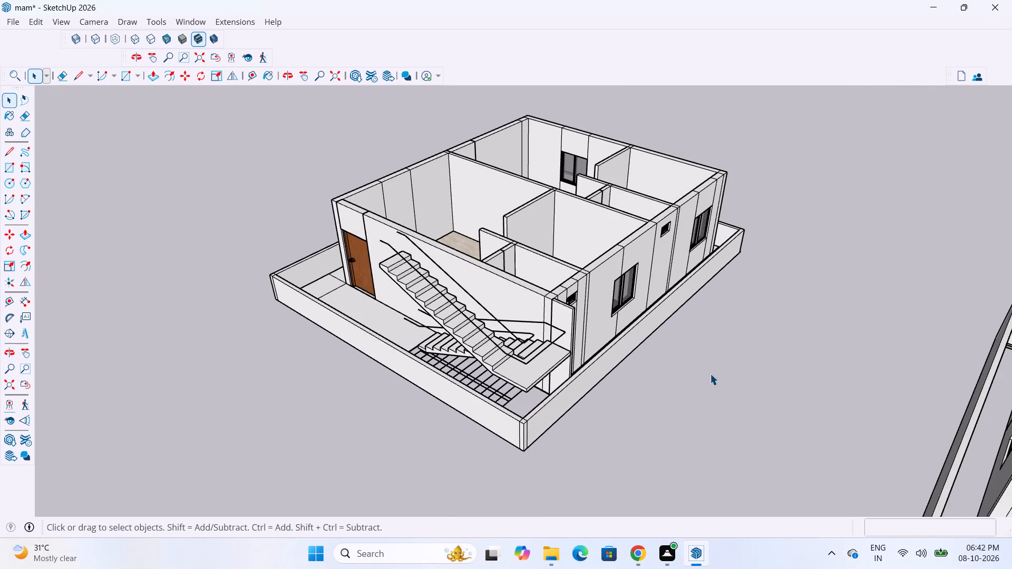
scroll(630, 379, "up", 14)
scroll(530, 357, "down", 7)
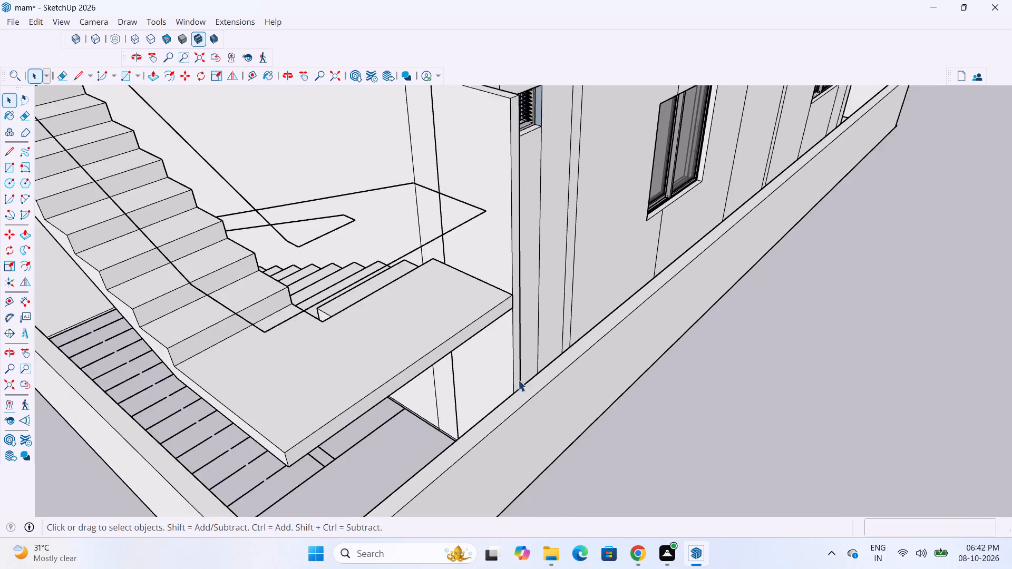
scroll(518, 380, "down", 2)
middle_click_drag(494, 378, 711, 380)
scroll(530, 361, "down", 9)
scroll(474, 401, "up", 4)
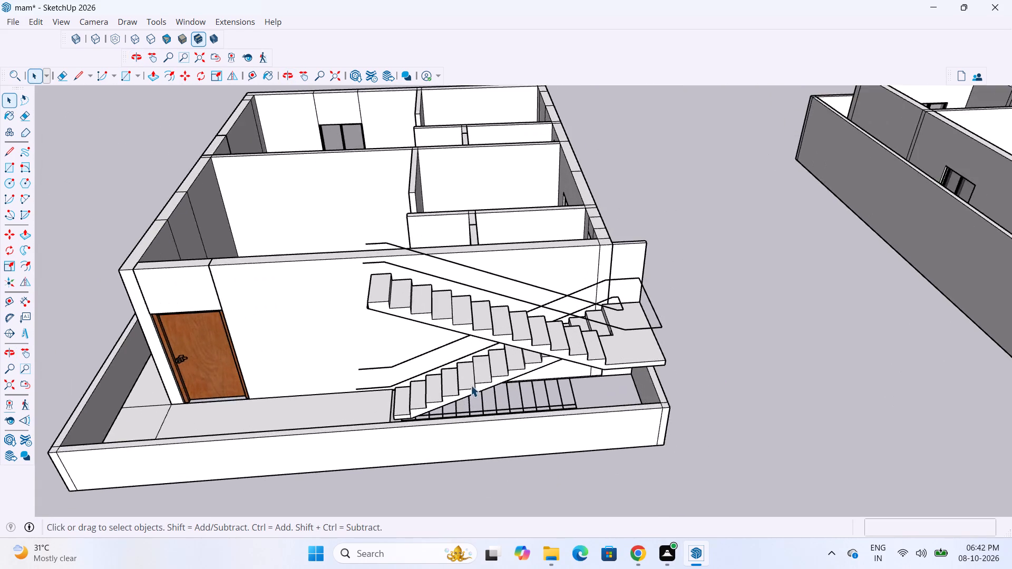
scroll(444, 357, "down", 10)
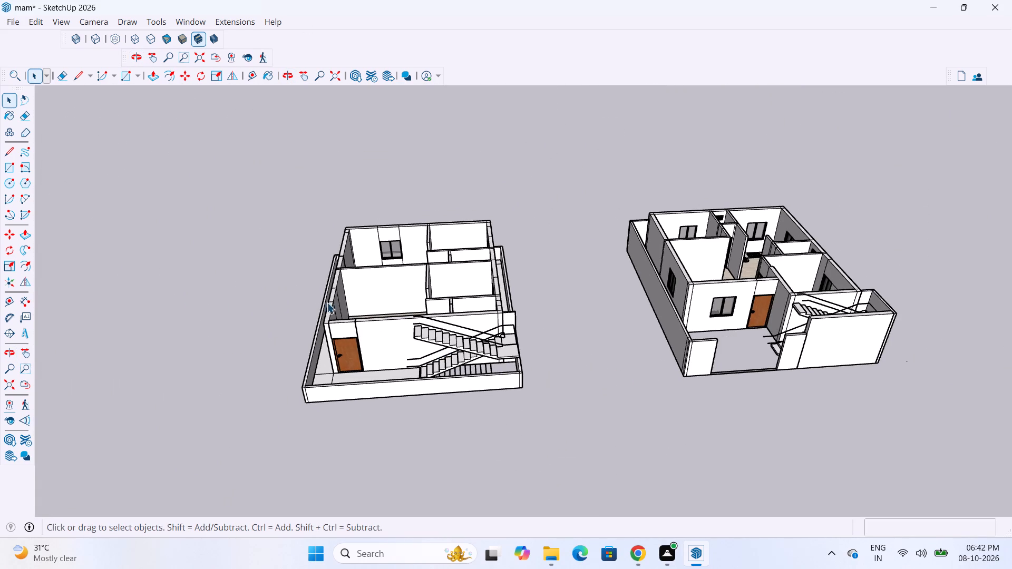
scroll(404, 345, "up", 8)
middle_click_drag(463, 372, 417, 395)
scroll(458, 385, "up", 3)
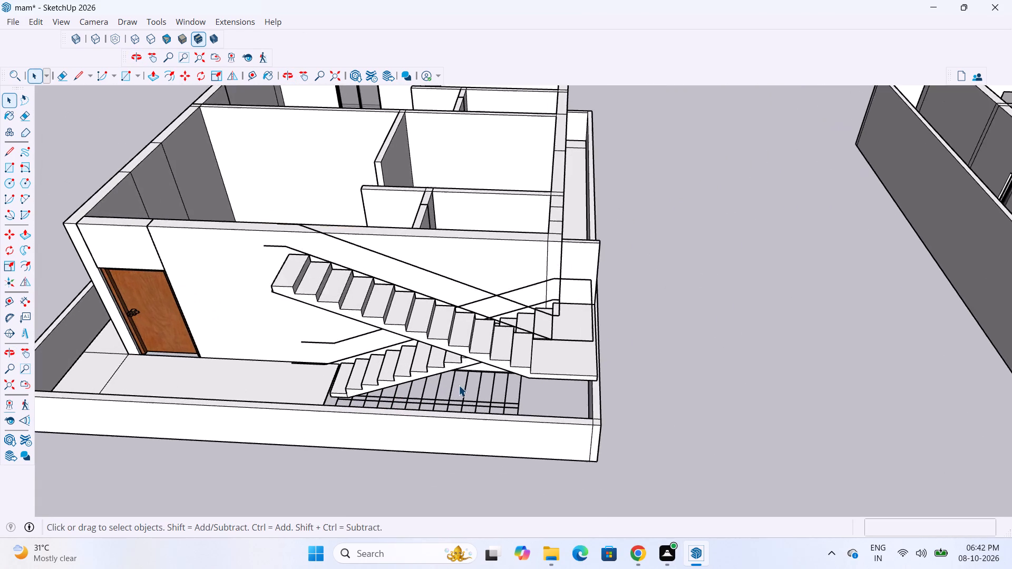
scroll(363, 356, "down", 10)
scroll(431, 403, "up", 3)
scroll(431, 403, "down", 4)
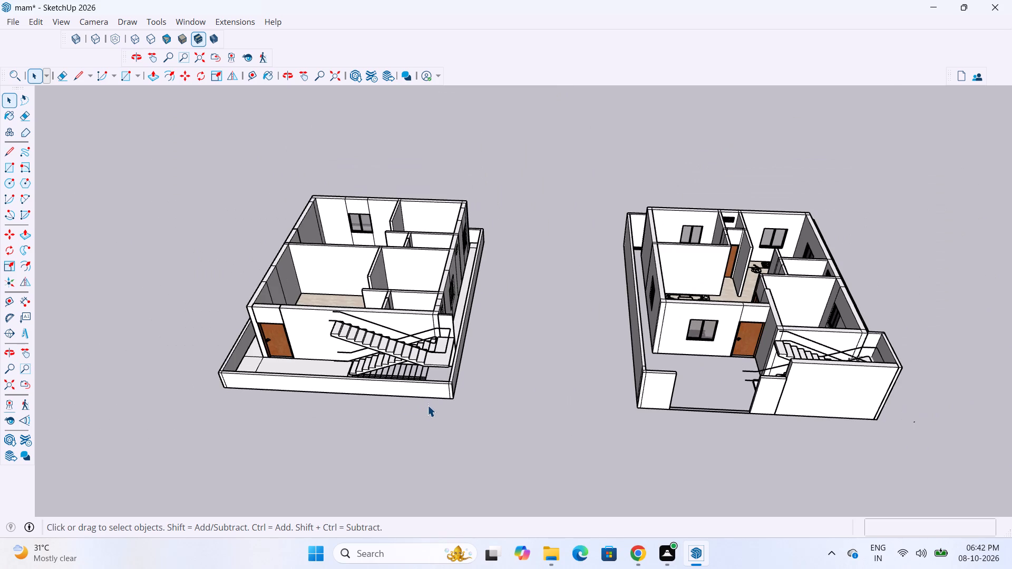
scroll(455, 396, "up", 3)
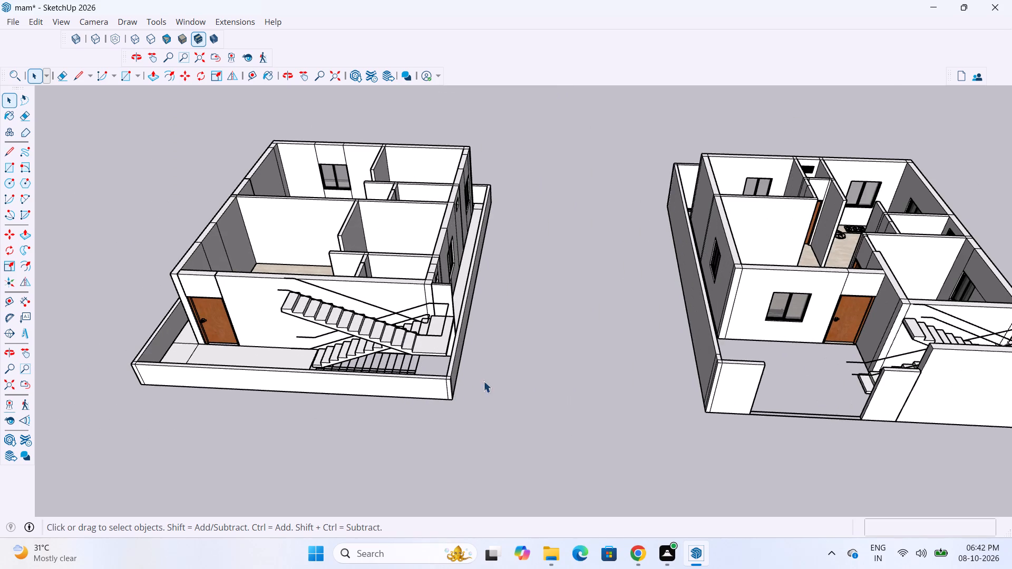
scroll(505, 362, "down", 4)
scroll(343, 370, "up", 11)
middle_click_drag(393, 348, 410, 366)
scroll(399, 384, "up", 8)
scroll(345, 374, "down", 20)
scroll(345, 374, "down", 2)
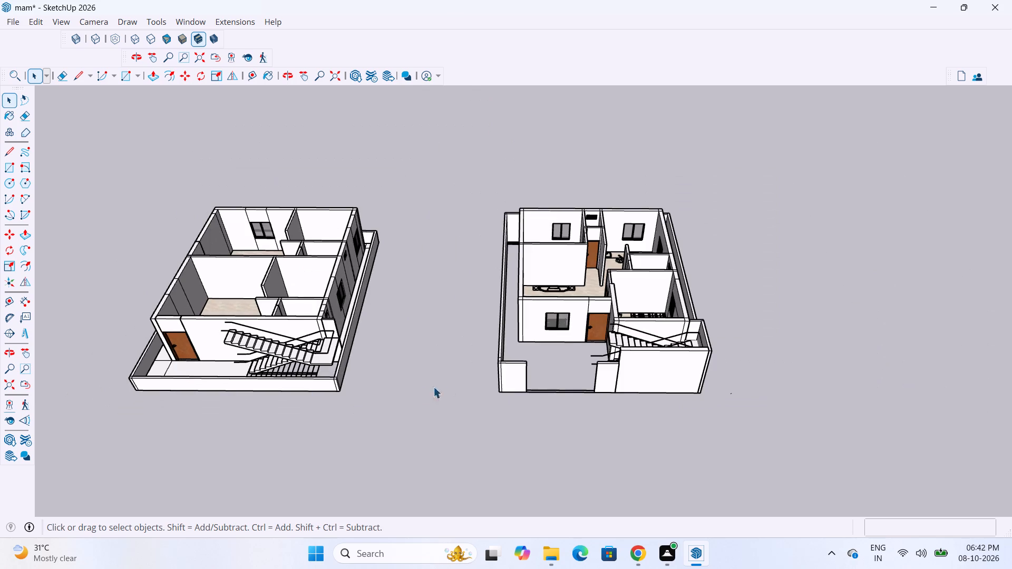
Examine the furnished house model's staircase enclosure, front opening, rooms and boundary wall for comparison with the other house.
scroll(554, 368, "up", 5)
middle_click_drag(651, 348, 655, 396)
scroll(608, 393, "up", 6)
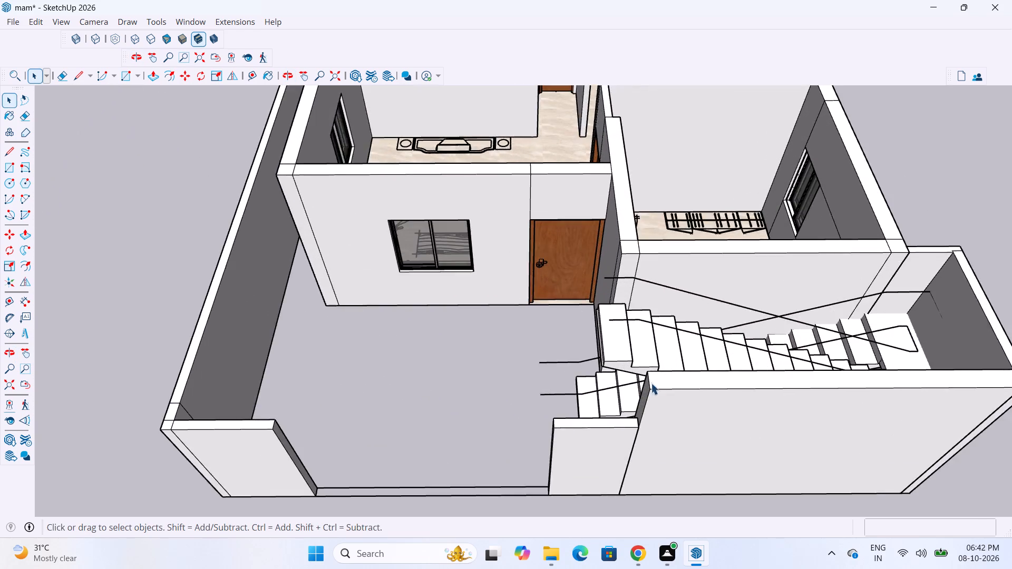
scroll(651, 383, "up", 4)
scroll(627, 374, "down", 5)
left_click(476, 389)
scroll(499, 400, "down", 10)
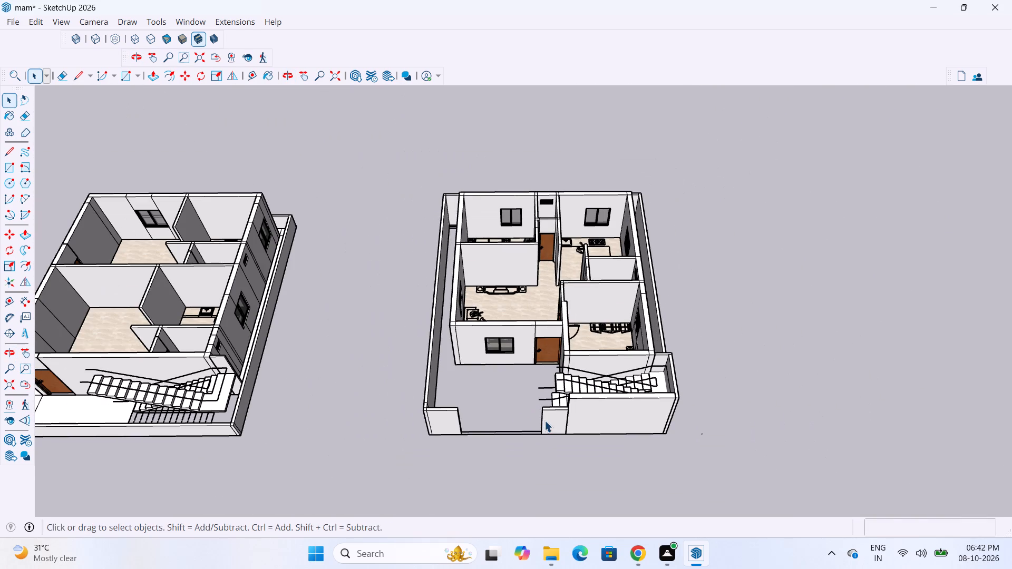
scroll(659, 411, "up", 7)
middle_click_drag(578, 364, 682, 334)
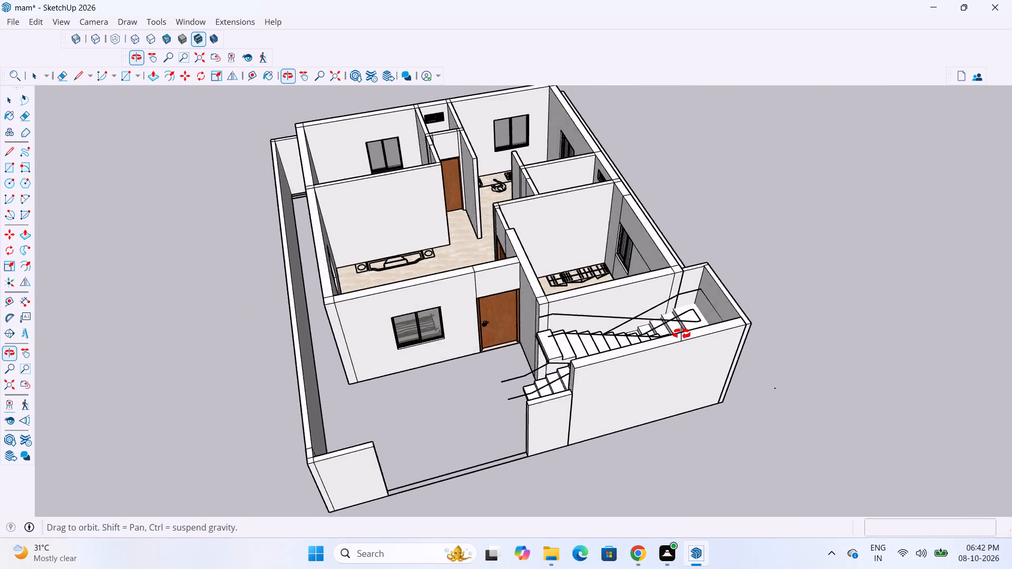
middle_click_drag(682, 334, 992, 342)
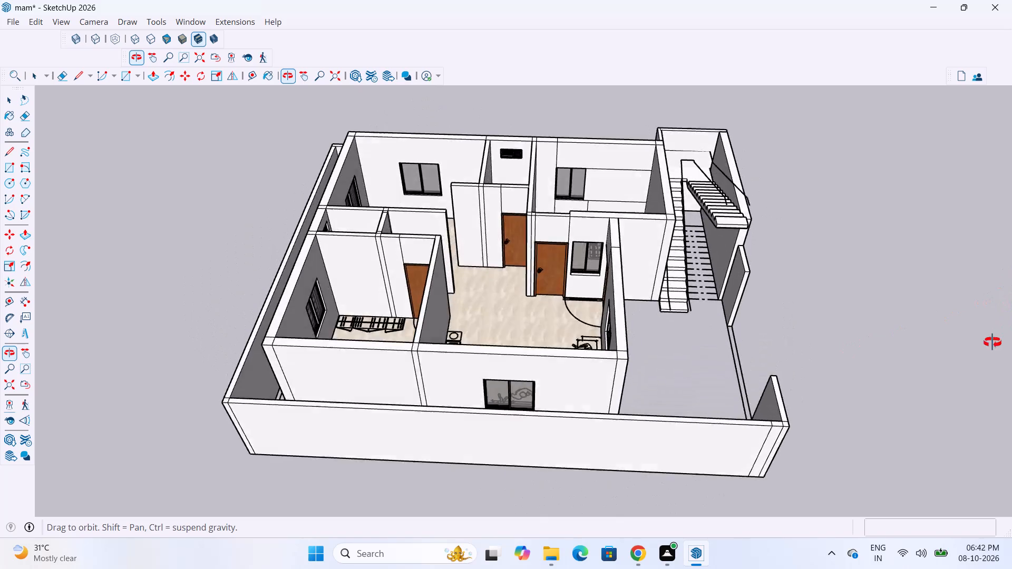
middle_click_drag(992, 342, 462, 433)
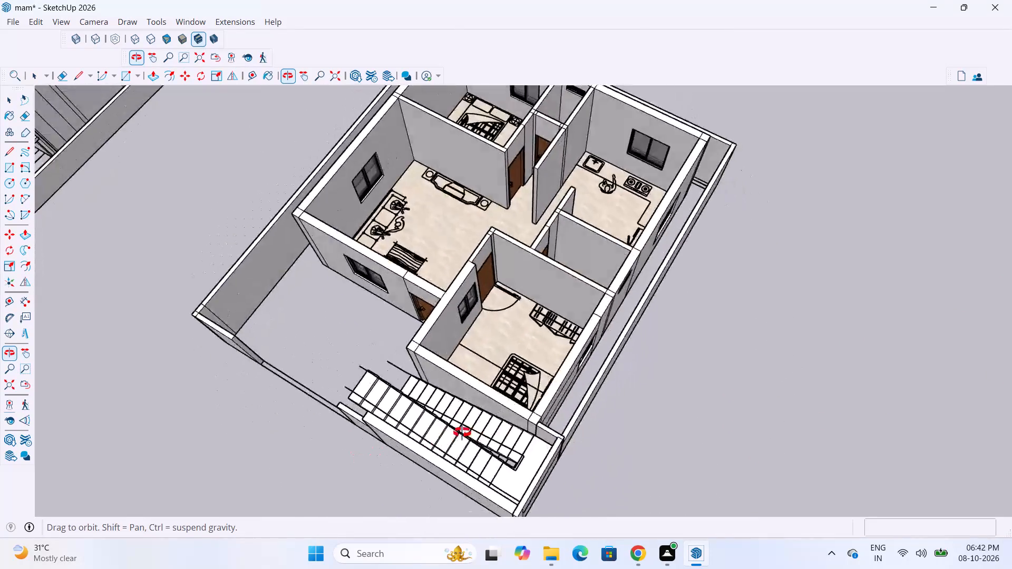
middle_click_drag(462, 433, 676, 390)
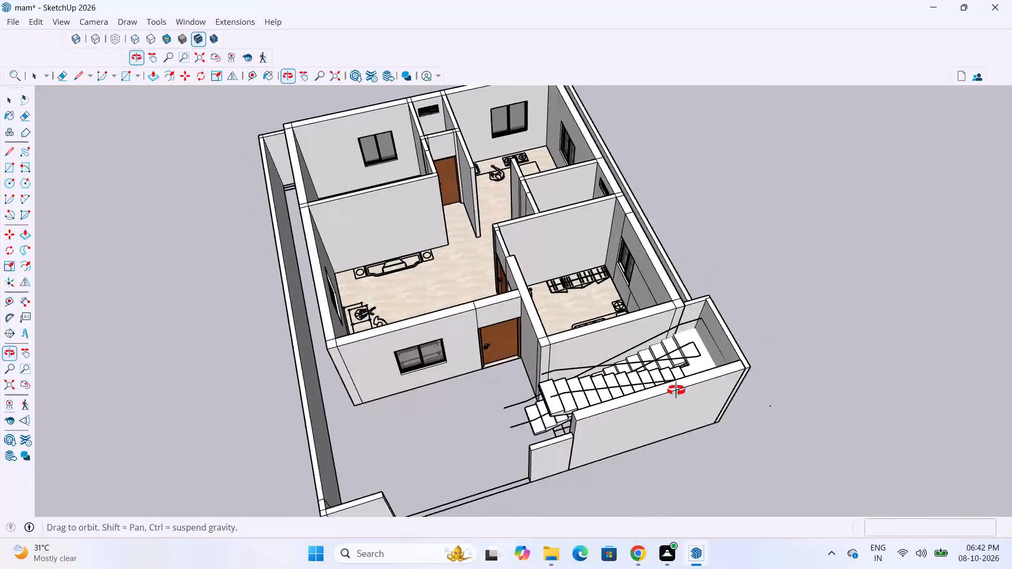
middle_click_drag(676, 390, 495, 413)
scroll(699, 382, "down", 10)
scroll(699, 332, "up", 2)
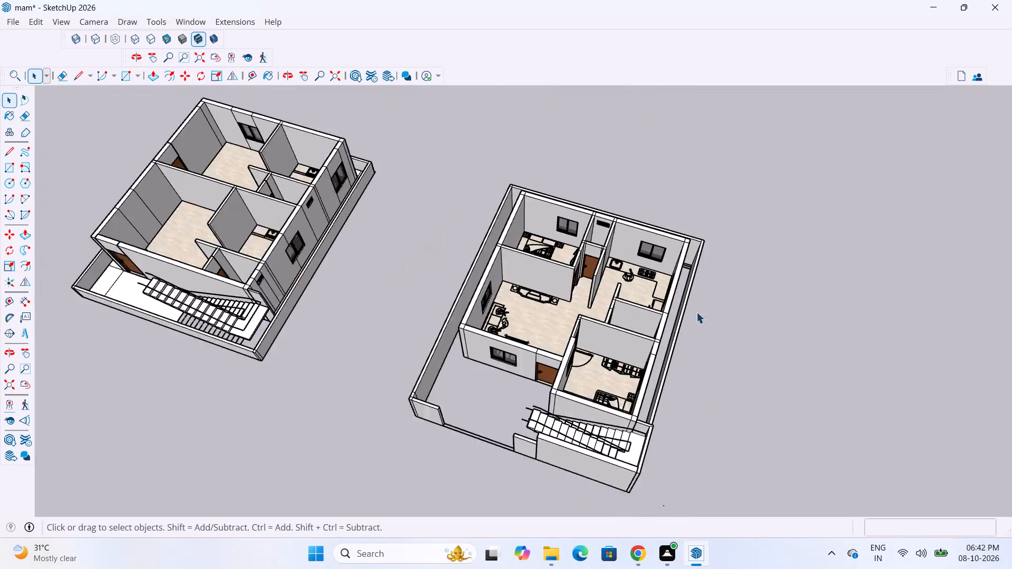
scroll(696, 312, "up", 20)
scroll(696, 312, "up", 4)
middle_click_drag(648, 248, 533, 295)
scroll(574, 337, "down", 20)
scroll(574, 337, "down", 9)
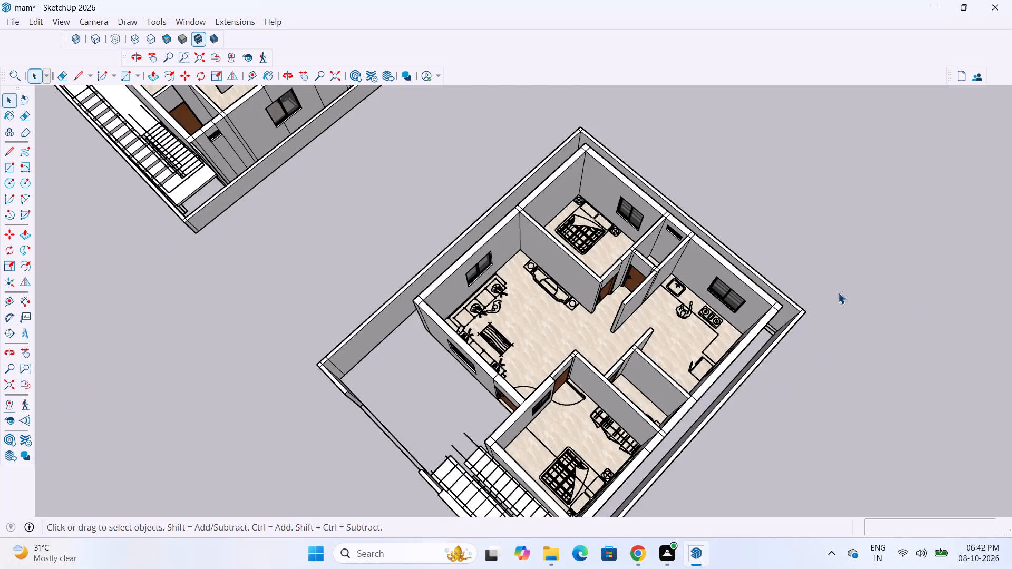
scroll(838, 292, "down", 10)
middle_click_drag(748, 297, 897, 250)
scroll(536, 252, "up", 10)
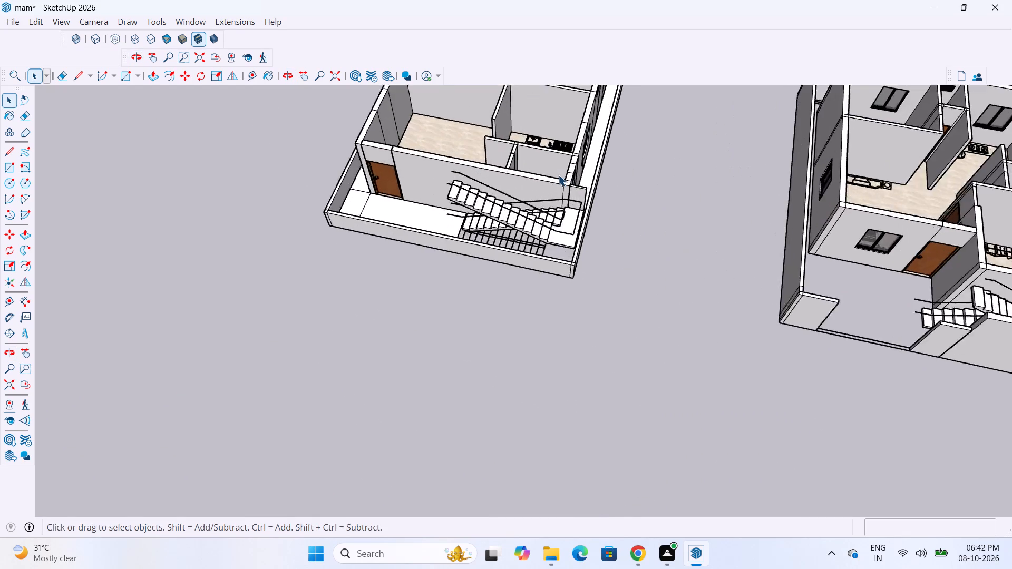
Examine the base of the new corner wall where it meets the floor gap under the staircase landing.
scroll(558, 175, "up", 11)
middle_click_drag(561, 233, 641, 67)
scroll(601, 326, "up", 20)
scroll(601, 326, "up", 5)
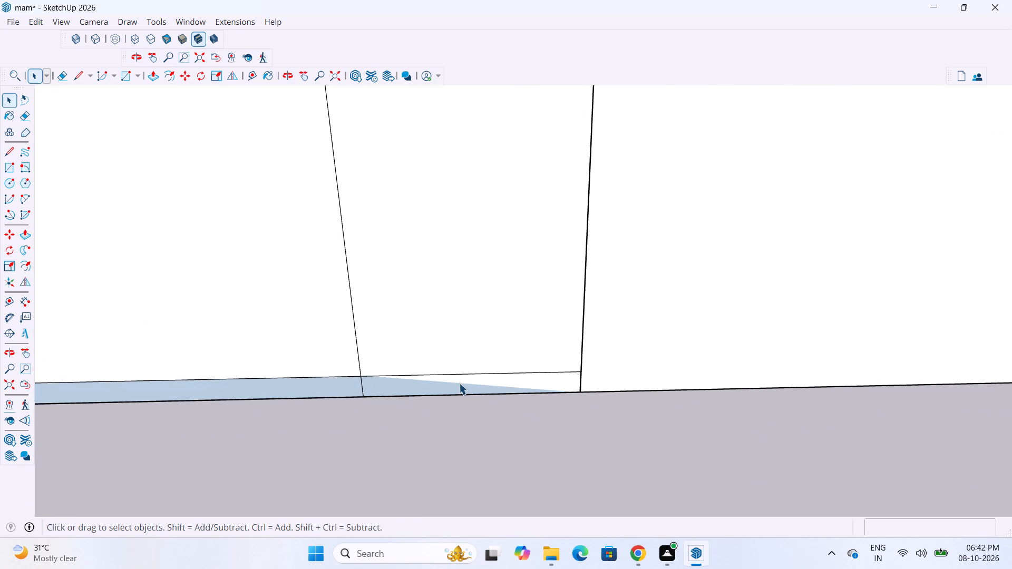
left_click(459, 383)
left_click(480, 371)
scroll(498, 384, "down", 9)
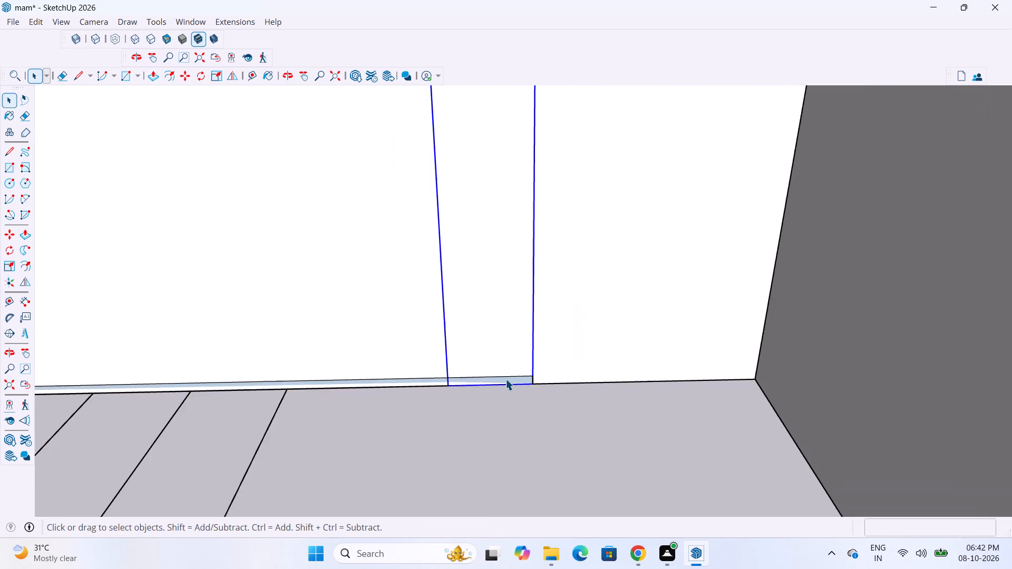
scroll(505, 379, "down", 18)
left_click(744, 340)
scroll(772, 408, "down", 6)
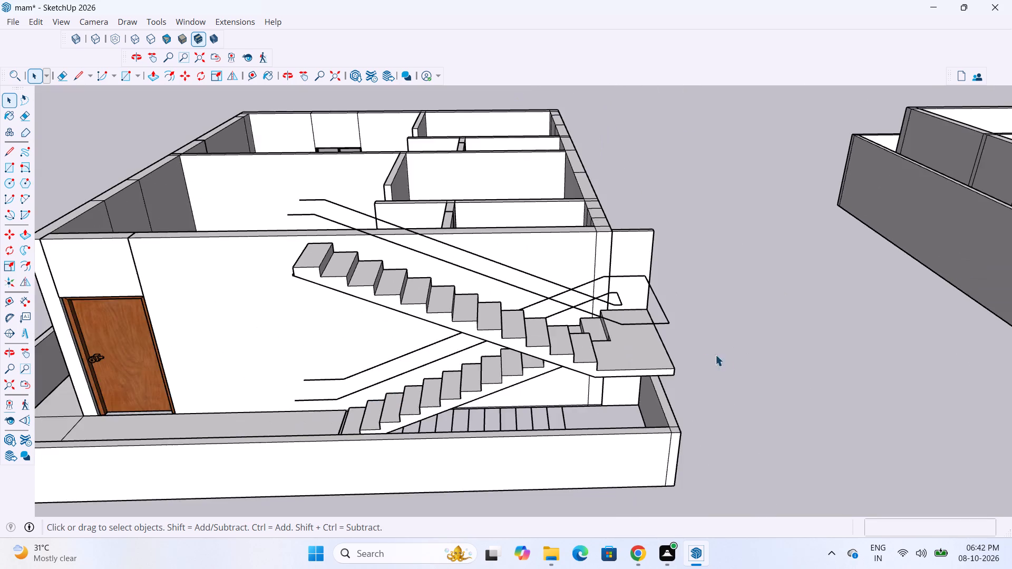
scroll(715, 355, "down", 4)
Examine the house's front door corner and side passage, and compare its overall layout with the furnished house.
middle_click_drag(687, 359, 678, 414)
scroll(678, 414, "down", 1)
scroll(354, 444, "up", 12)
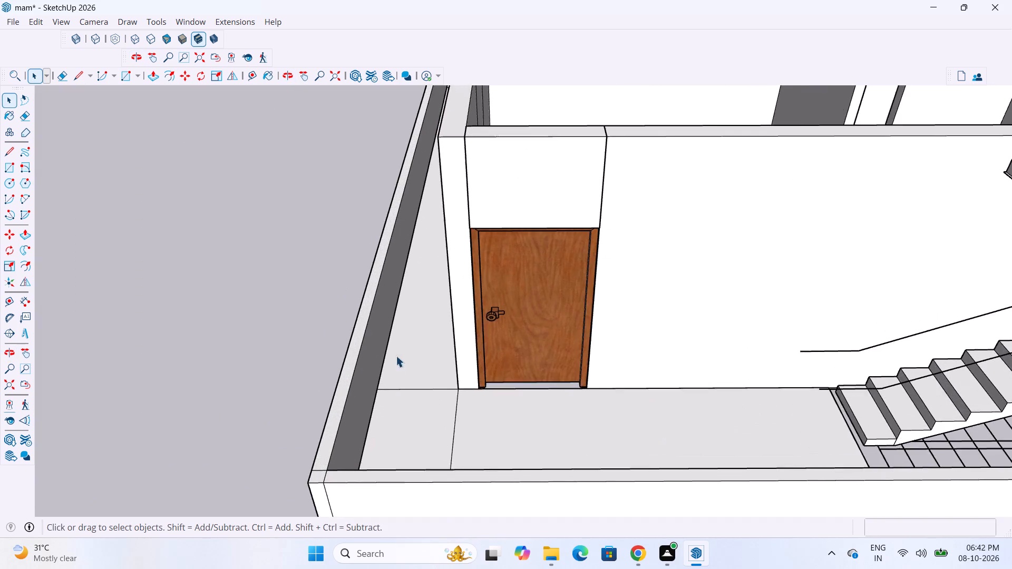
middle_click_drag(399, 329, 546, 329)
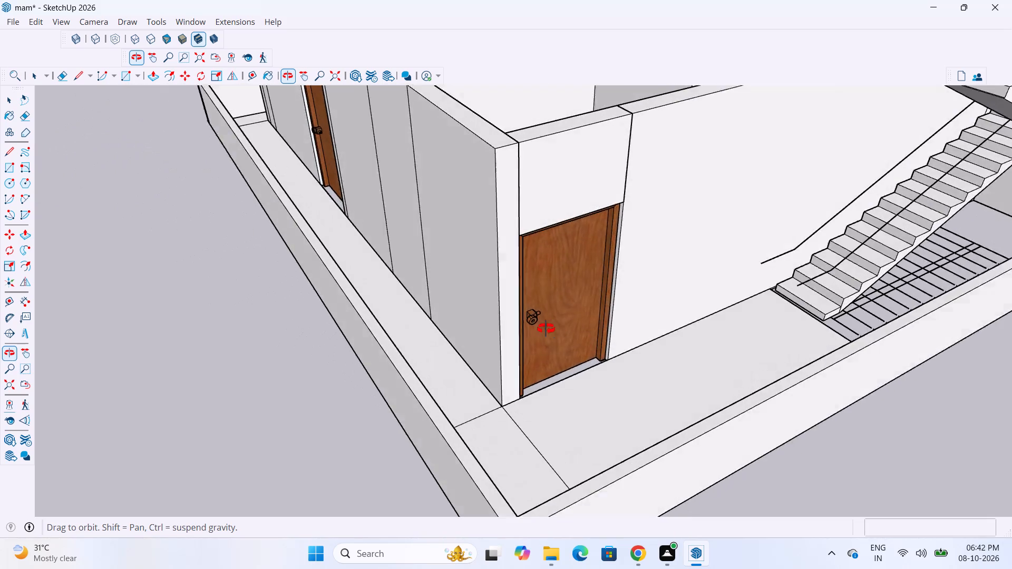
middle_click_drag(546, 329, 546, 328)
scroll(542, 325, "down", 1)
scroll(316, 192, "up", 7)
scroll(434, 302, "down", 16)
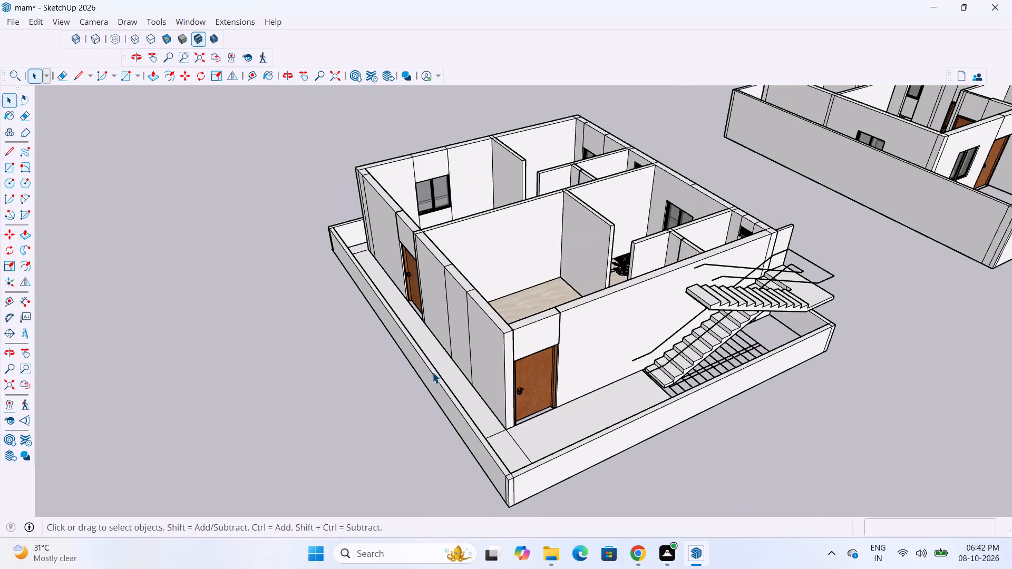
middle_click_drag(556, 295, 389, 397)
scroll(620, 280, "down", 10)
scroll(591, 271, "up", 4)
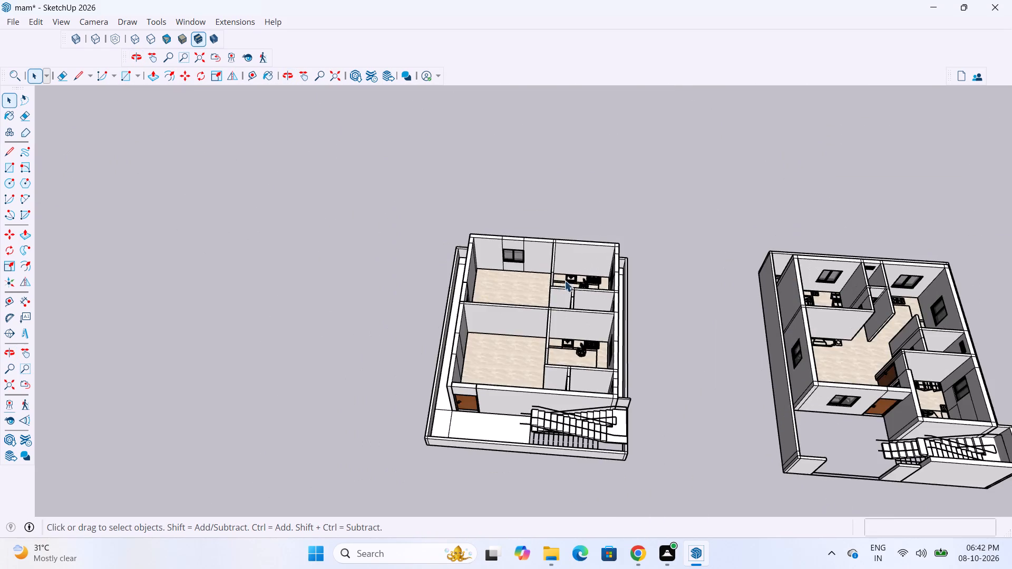
scroll(667, 255, "down", 4)
scroll(583, 272, "down", 5)
scroll(733, 357, "up", 7)
scroll(374, 199, "down", 4)
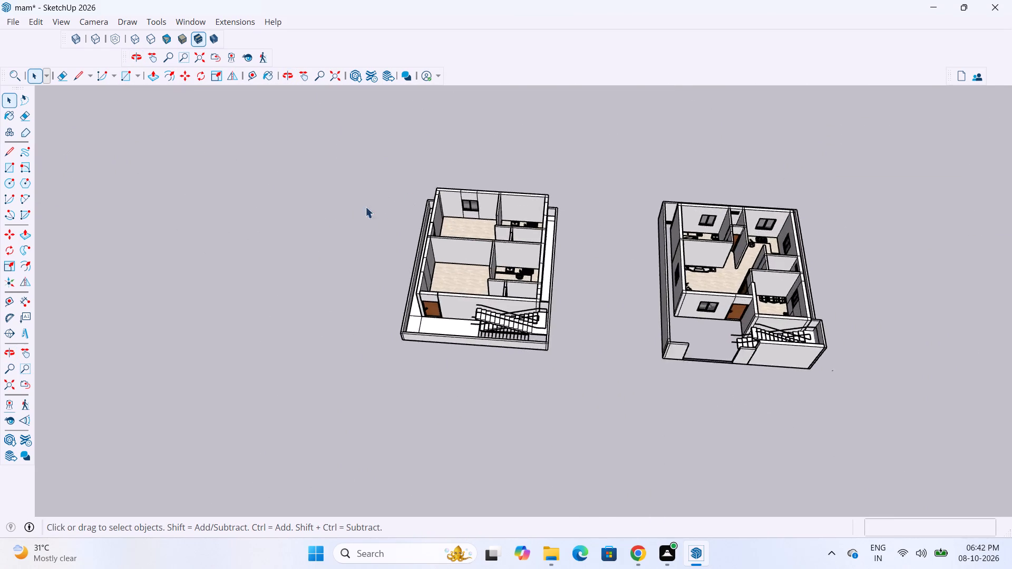
scroll(365, 207, "down", 1)
scroll(433, 262, "up", 13)
scroll(386, 254, "down", 5)
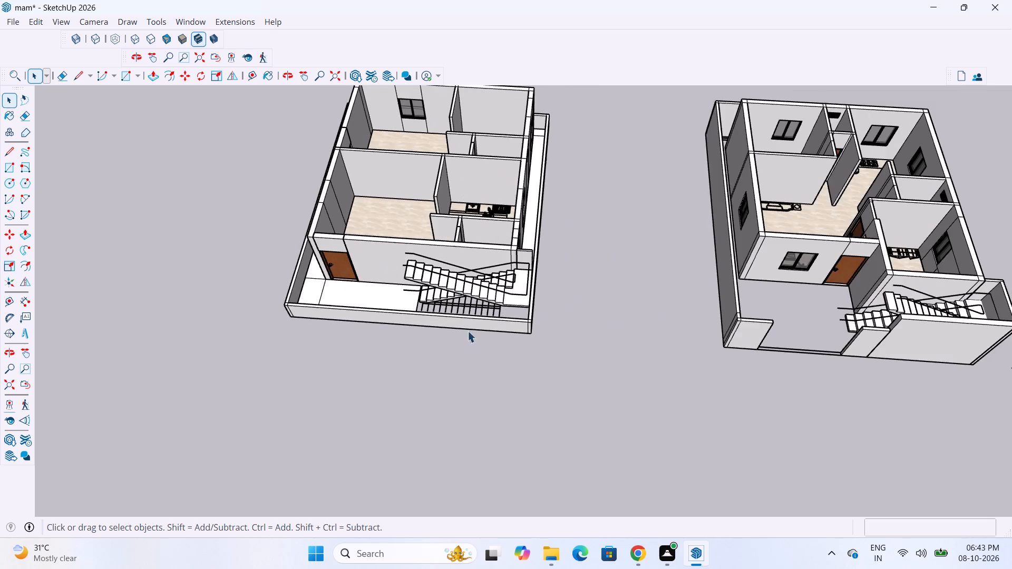
Examine the open floor gap under the staircase and the landing's fit against the corner wall from several sides.
scroll(483, 337, "up", 13)
middle_click_drag(533, 224, 672, 135)
scroll(672, 135, "down", 1)
scroll(579, 204, "up", 10)
middle_click_drag(502, 274, 665, 287)
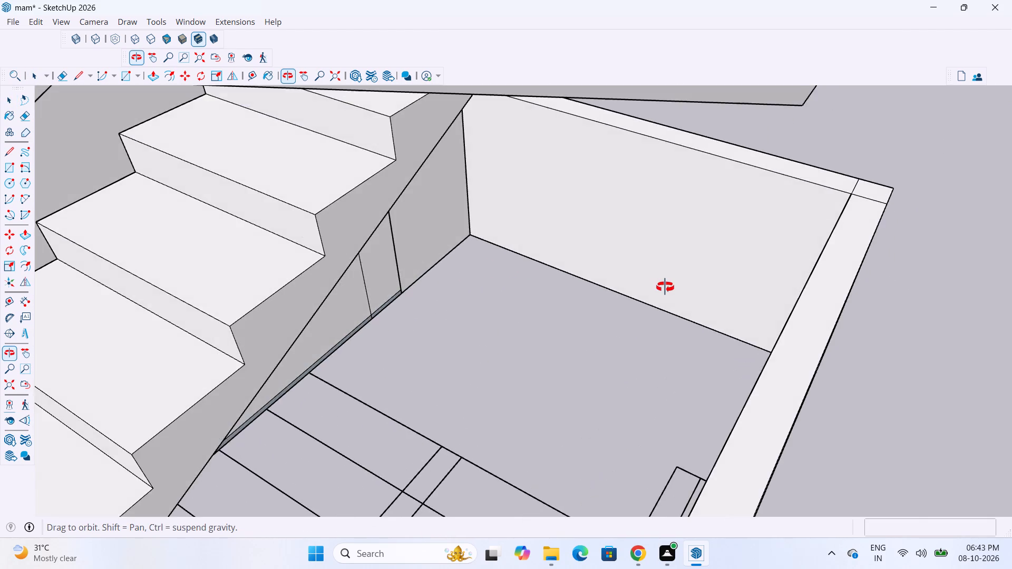
middle_click_drag(665, 287, 411, 318)
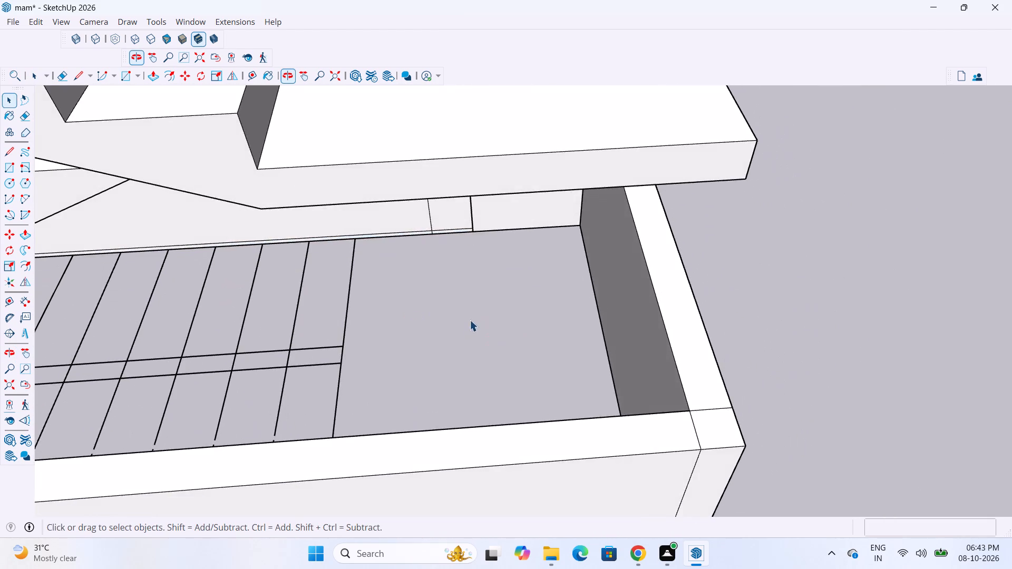
scroll(483, 326, "down", 15)
middle_click_drag(531, 224, 338, 221)
scroll(371, 208, "up", 8)
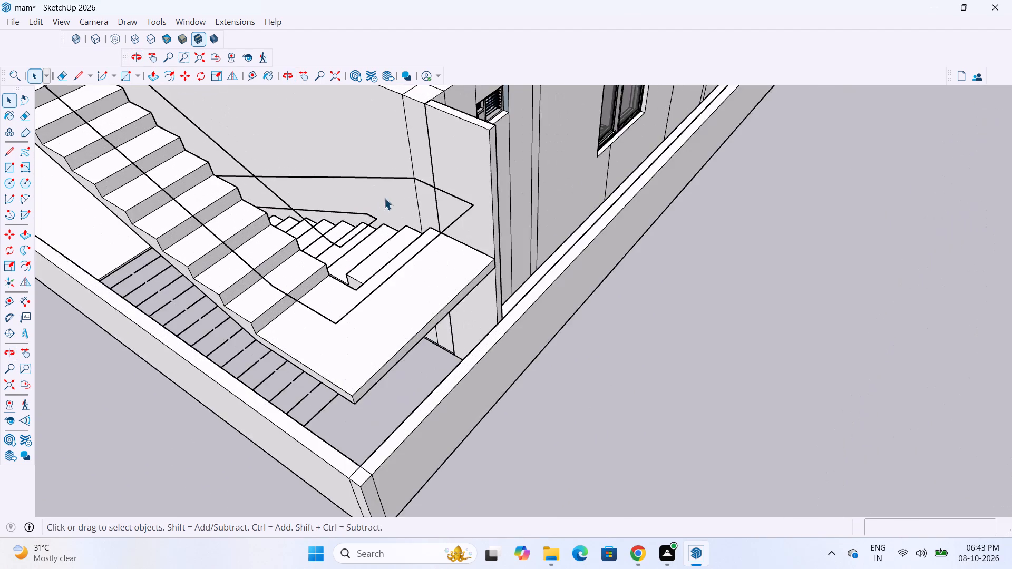
middle_click_drag(382, 200, 228, 230)
scroll(392, 209, "up", 8)
middle_click_drag(468, 228, 410, 213)
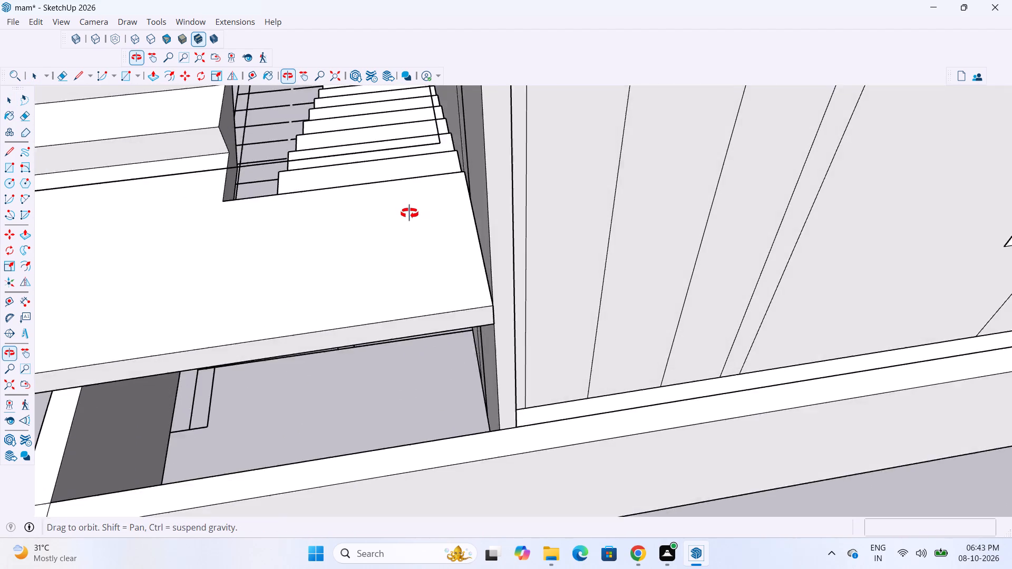
middle_click_drag(410, 213, 601, 190)
scroll(762, 225, "up", 1)
scroll(747, 281, "down", 19)
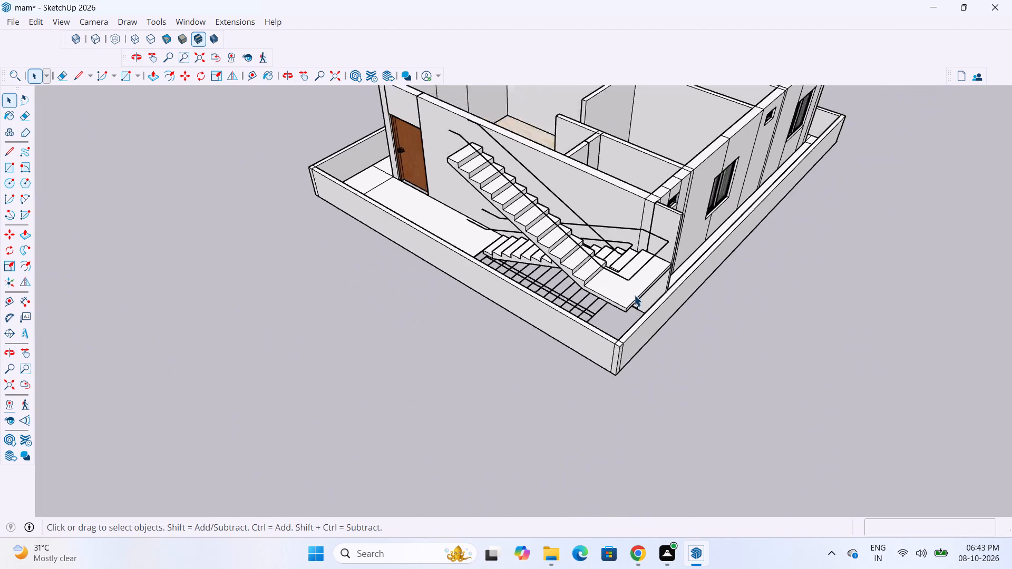
scroll(634, 295, "down", 7)
scroll(518, 254, "up", 7)
middle_click_drag(562, 173, 829, 135)
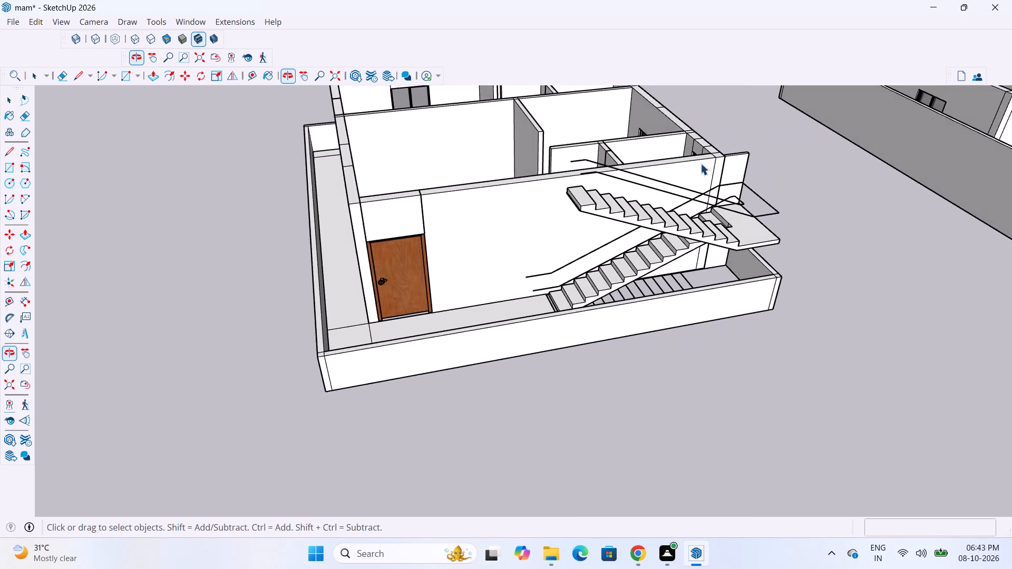
scroll(662, 165, "up", 7)
middle_click_drag(563, 171, 806, 150)
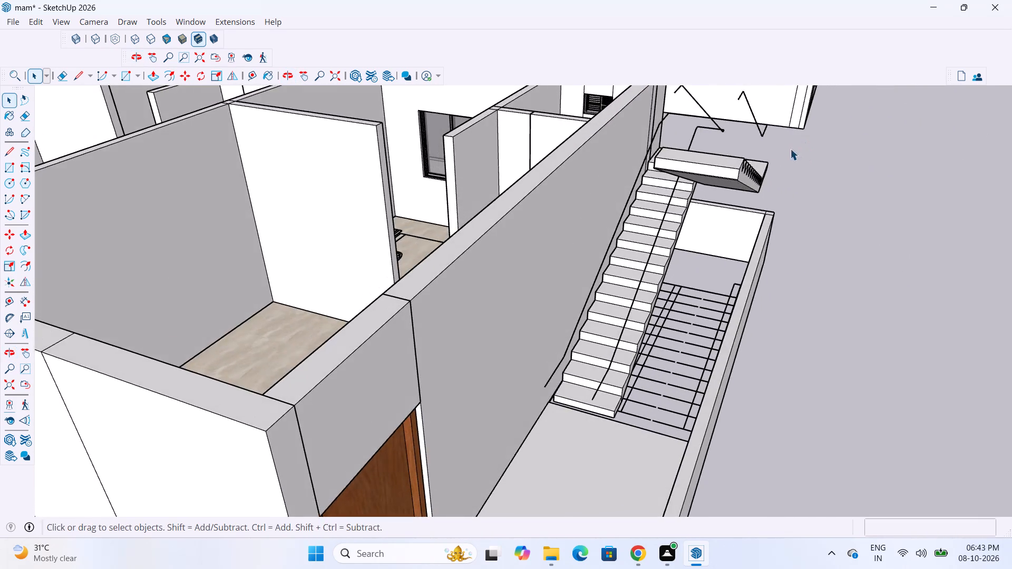
scroll(748, 138, "up", 3)
scroll(723, 173, "down", 5)
middle_click_drag(745, 244, 634, 280)
scroll(832, 255, "down", 4)
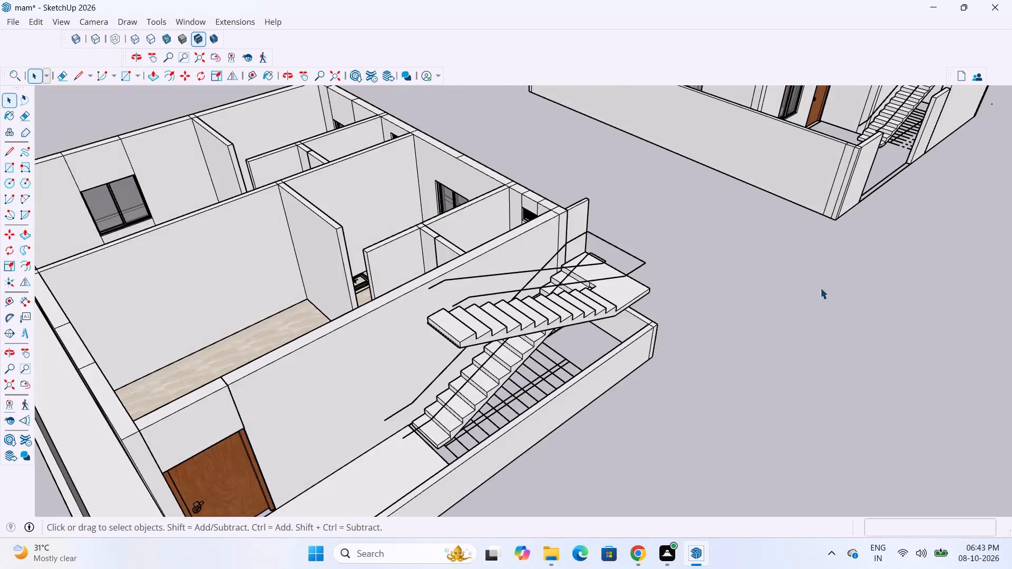
scroll(818, 290, "down", 9)
middle_click_drag(827, 309, 631, 328)
scroll(518, 379, "up", 3)
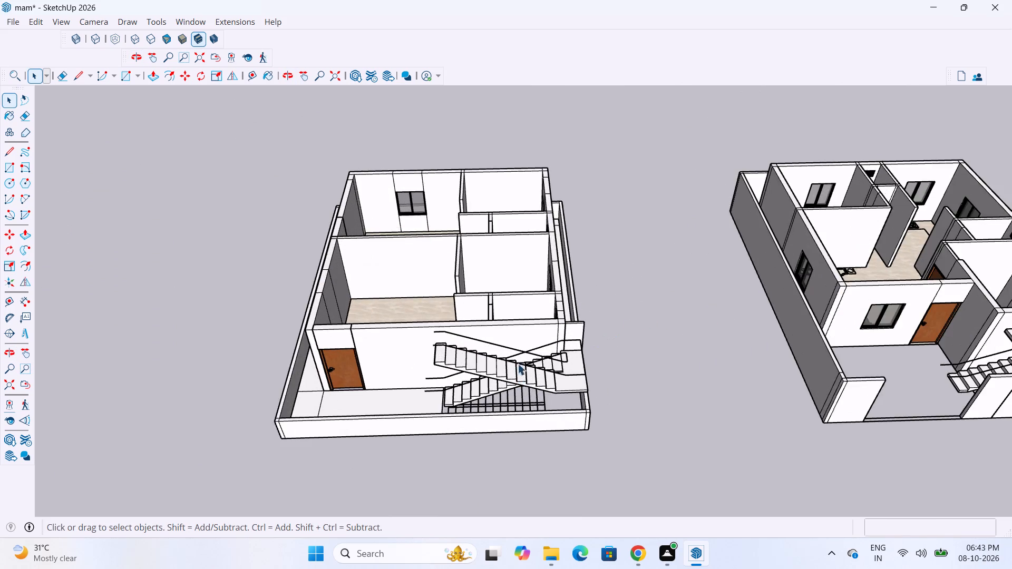
Examine the foot of the staircase, the slab edge beside it, and the front passage by the wooden door.
scroll(520, 348, "down", 5)
scroll(429, 346, "down", 4)
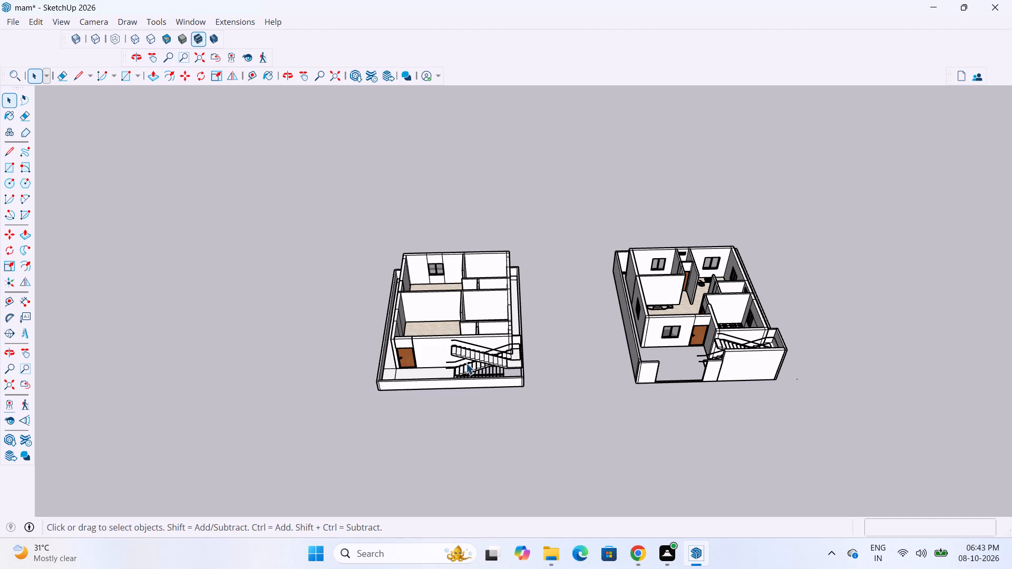
middle_click_drag(466, 362, 430, 308)
scroll(463, 322, "up", 8)
middle_click_drag(481, 333, 439, 300)
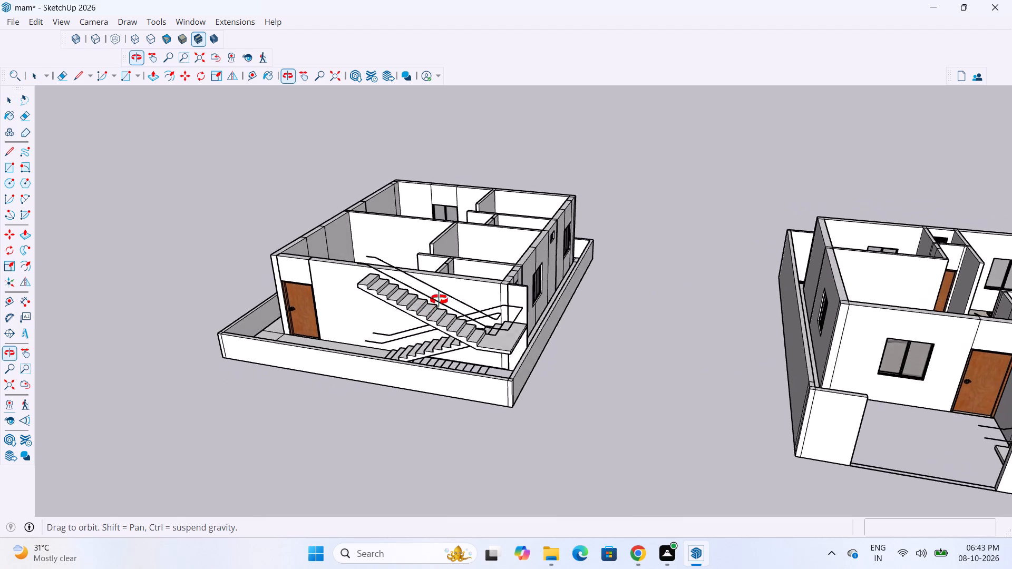
middle_click_drag(439, 300, 604, 286)
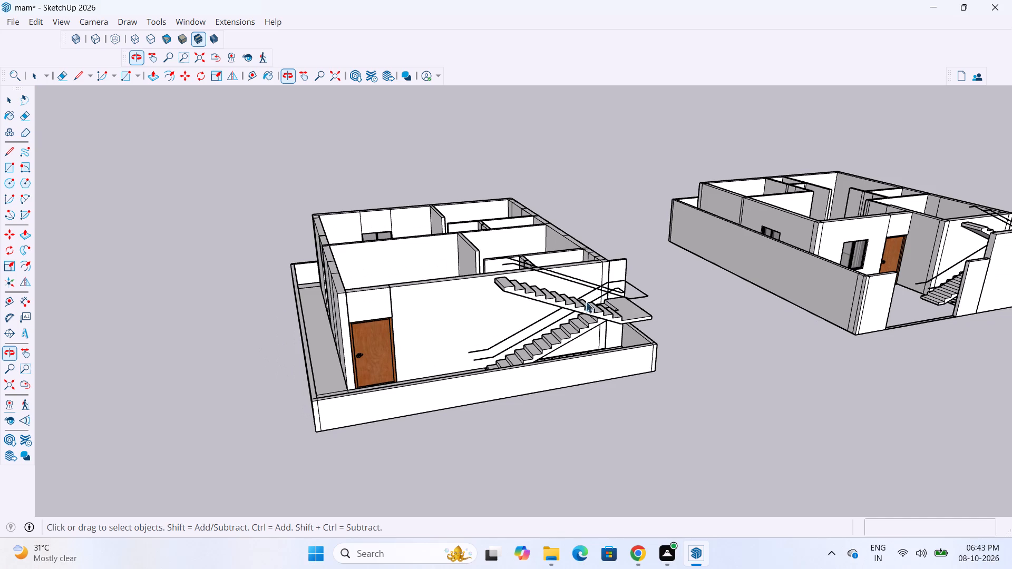
scroll(317, 236, "up", 6)
scroll(426, 306, "down", 4)
scroll(407, 459, "up", 4)
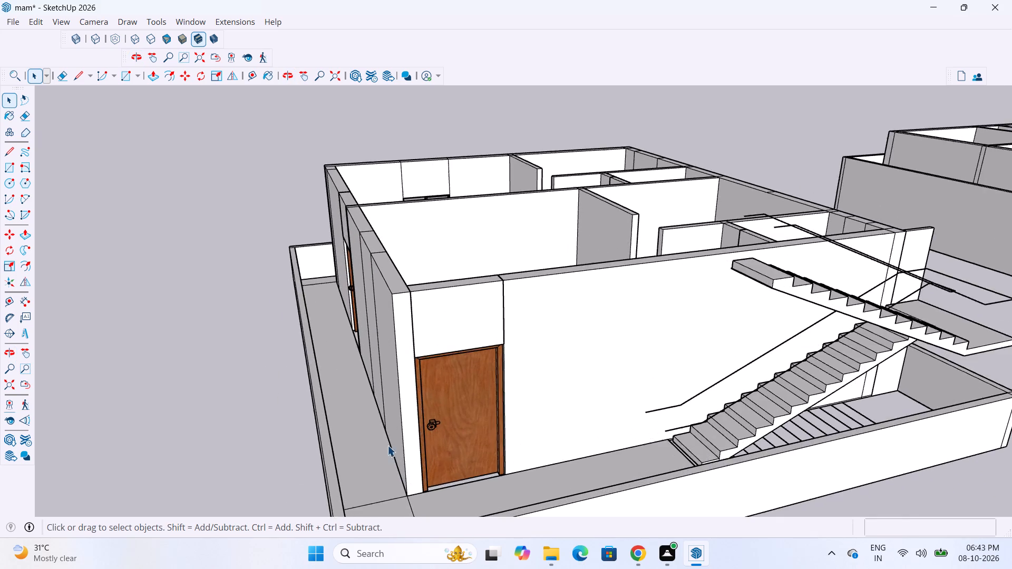
middle_click_drag(349, 413, 258, 478)
scroll(481, 289, "down", 9)
scroll(481, 417, "up", 7)
middle_click_drag(463, 414, 463, 416)
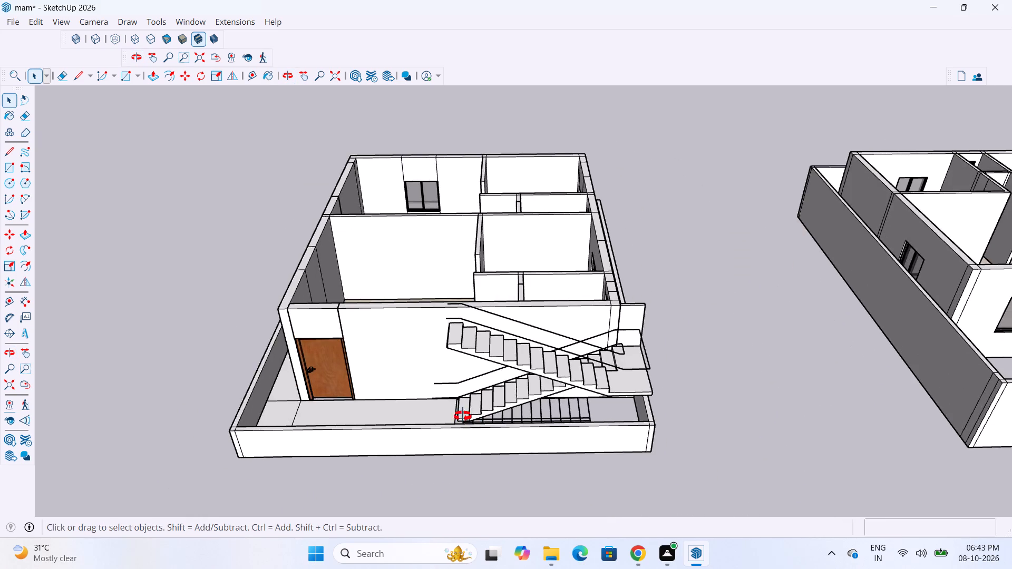
middle_click_drag(463, 416, 470, 453)
scroll(453, 499, "up", 15)
middle_click_drag(486, 420, 488, 390)
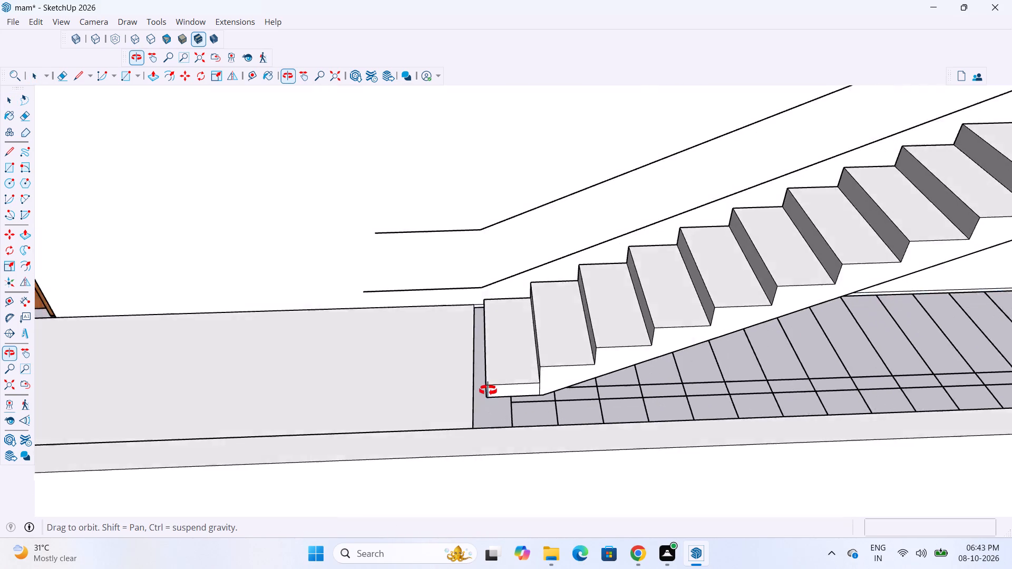
middle_click_drag(488, 390, 377, 448)
scroll(651, 362, "down", 2)
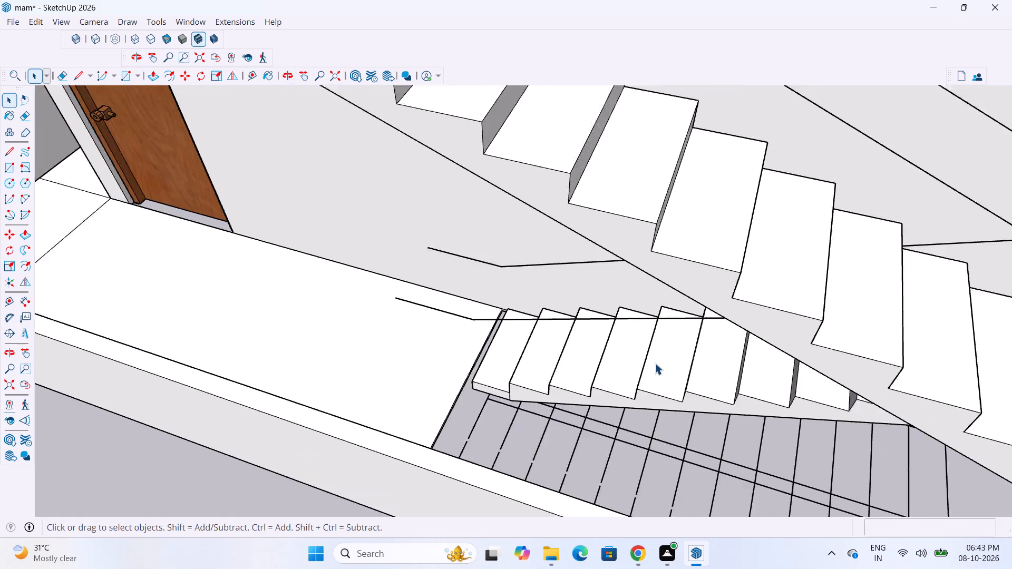
scroll(655, 363, "down", 20)
scroll(535, 303, "up", 8)
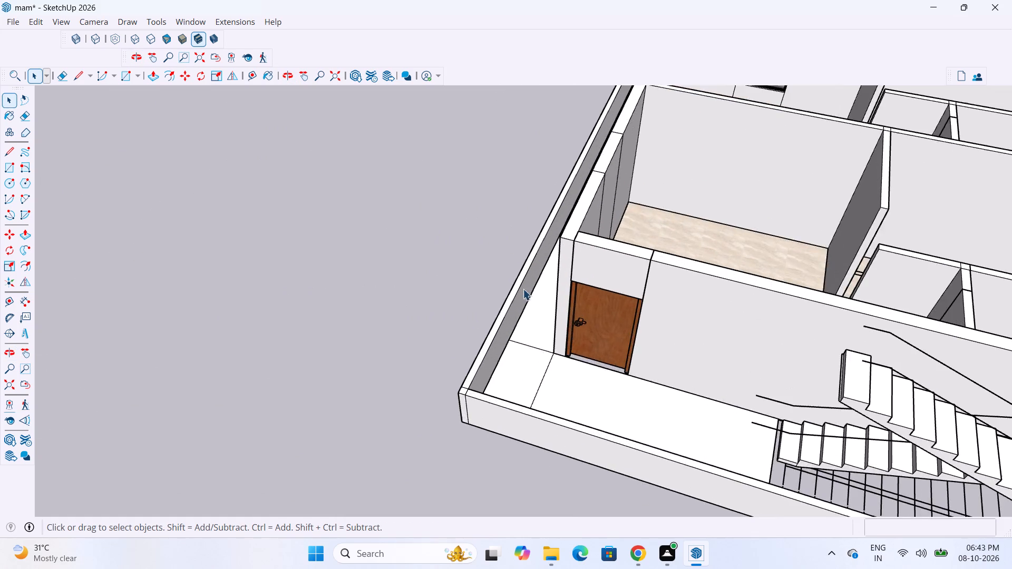
middle_click_drag(538, 289, 626, 296)
scroll(254, 322, "down", 4)
scroll(106, 342, "down", 6)
scroll(391, 174, "up", 3)
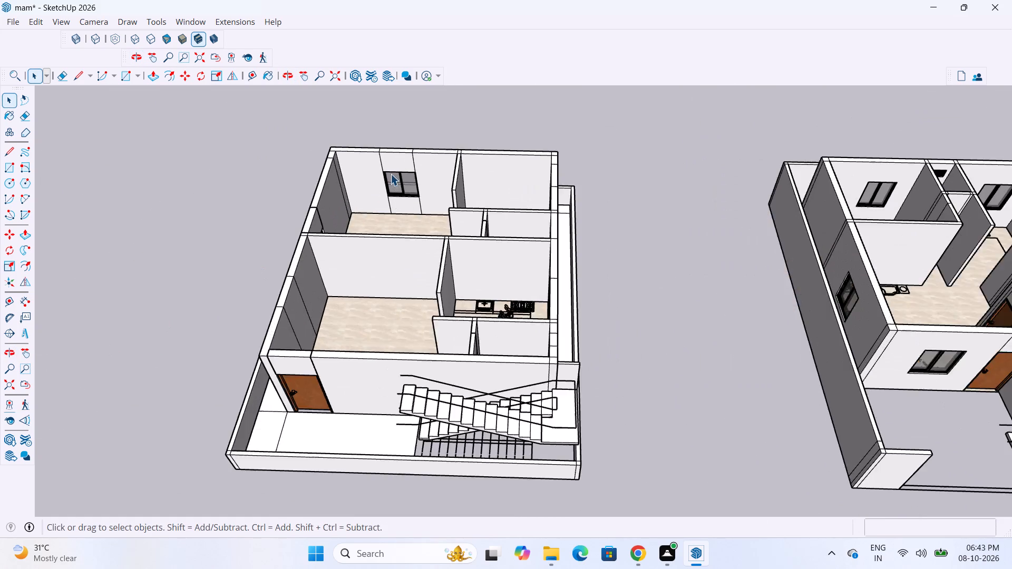
scroll(391, 174, "up", 4)
middle_click_drag(450, 171, 461, 157)
scroll(309, 178, "down", 8)
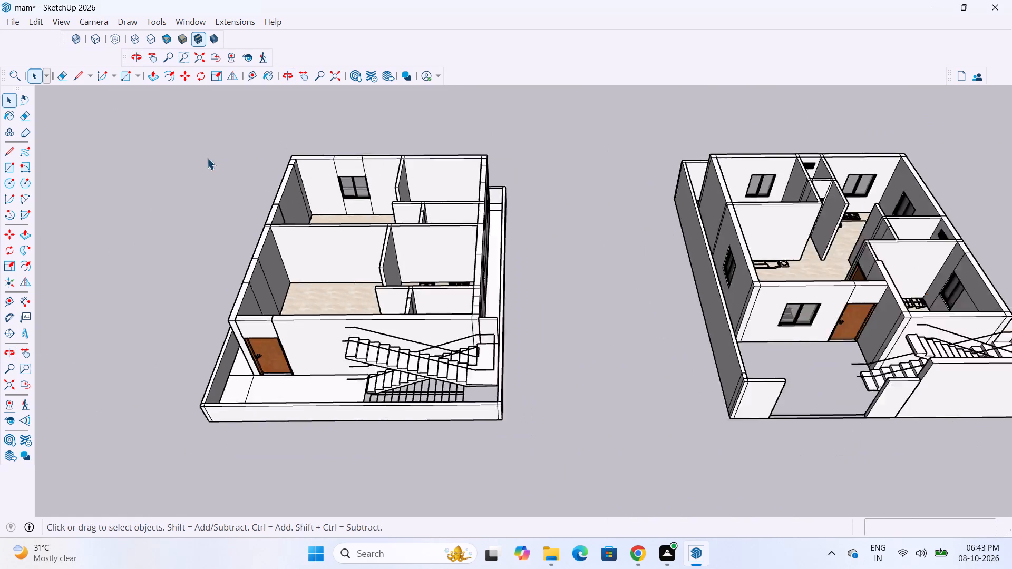
Examine the furnished house's side passage and the floor lines at its rear end for comparison with the other house.
scroll(207, 158, "down", 2)
scroll(468, 152, "up", 3)
scroll(634, 172, "up", 6)
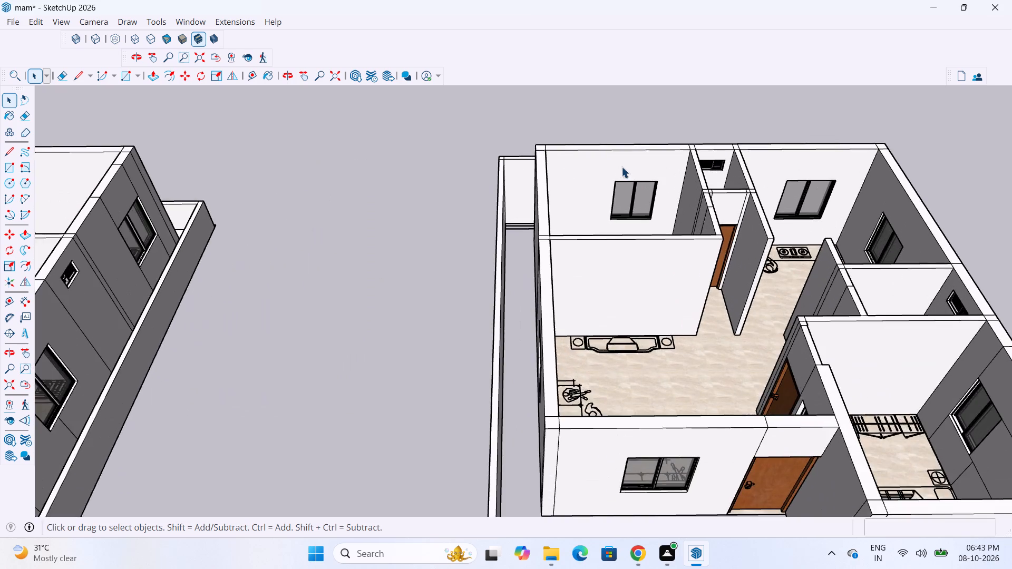
scroll(618, 167, "down", 4)
scroll(579, 228, "down", 5)
scroll(570, 241, "up", 4)
scroll(528, 214, "up", 5)
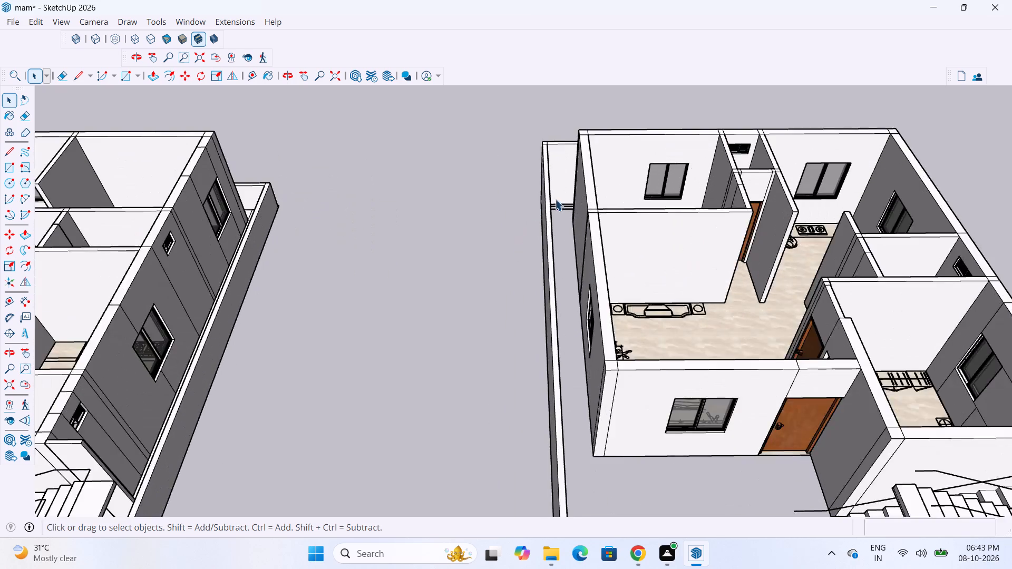
scroll(555, 199, "up", 13)
middle_click_drag(563, 182, 620, 292)
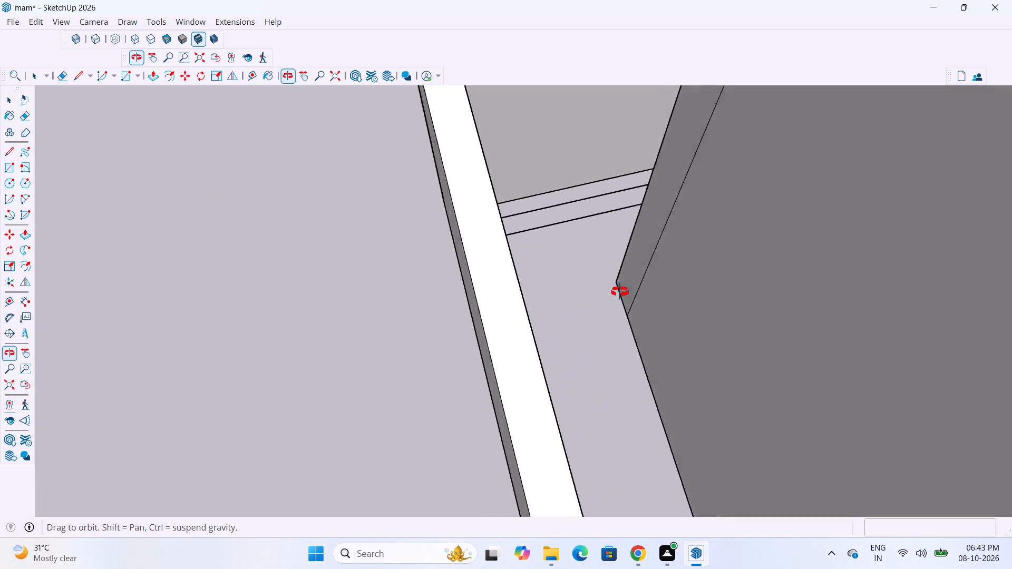
middle_click_drag(620, 292, 542, 310)
scroll(562, 224, "up", 11)
scroll(553, 219, "down", 5)
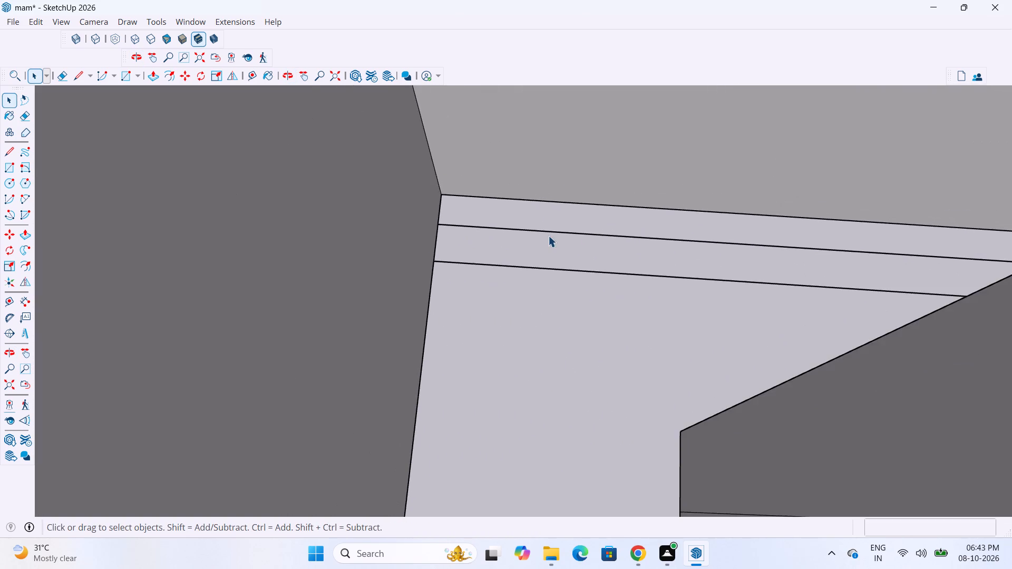
scroll(537, 244, "down", 4)
scroll(453, 263, "down", 4)
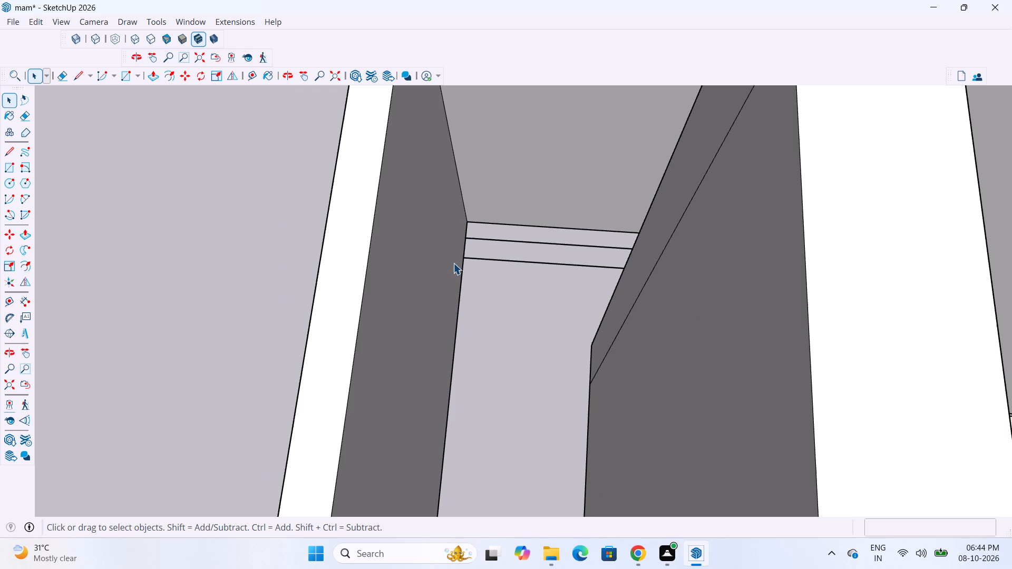
scroll(428, 295, "down", 7)
scroll(454, 274, "down", 19)
scroll(384, 295, "up", 2)
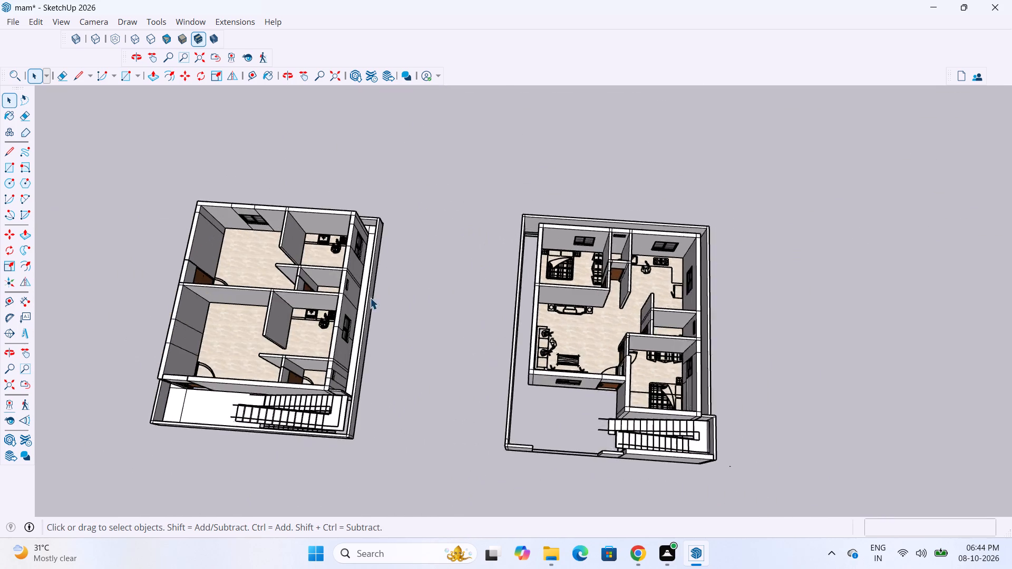
scroll(370, 298, "up", 16)
scroll(339, 191, "down", 10)
scroll(288, 264, "down", 5)
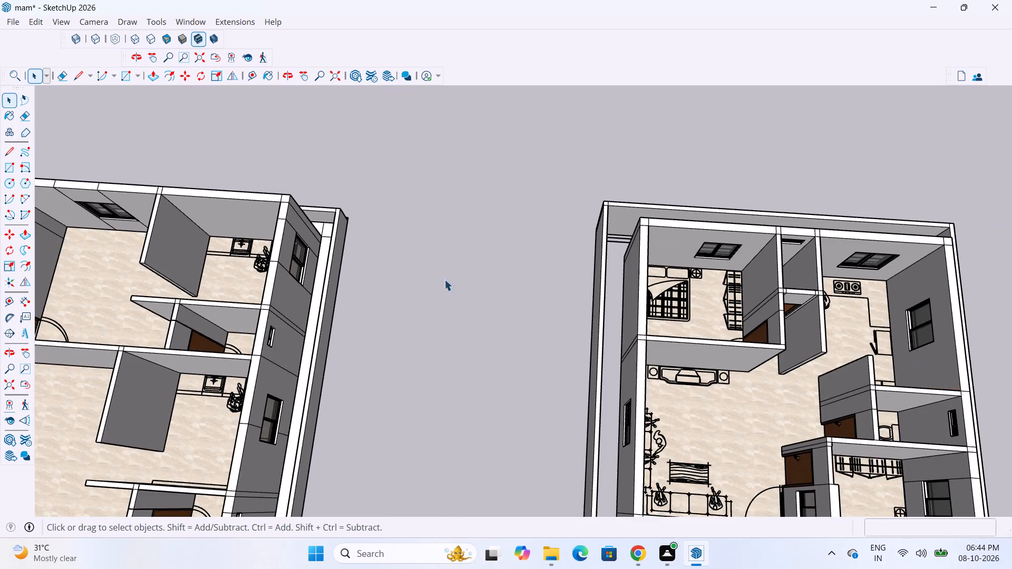
Draw a narrow rectangle across the furnished house's side passage near its rear end, from the house wall corner to the boundary wall.
scroll(599, 281, "up", 20)
scroll(599, 281, "up", 1)
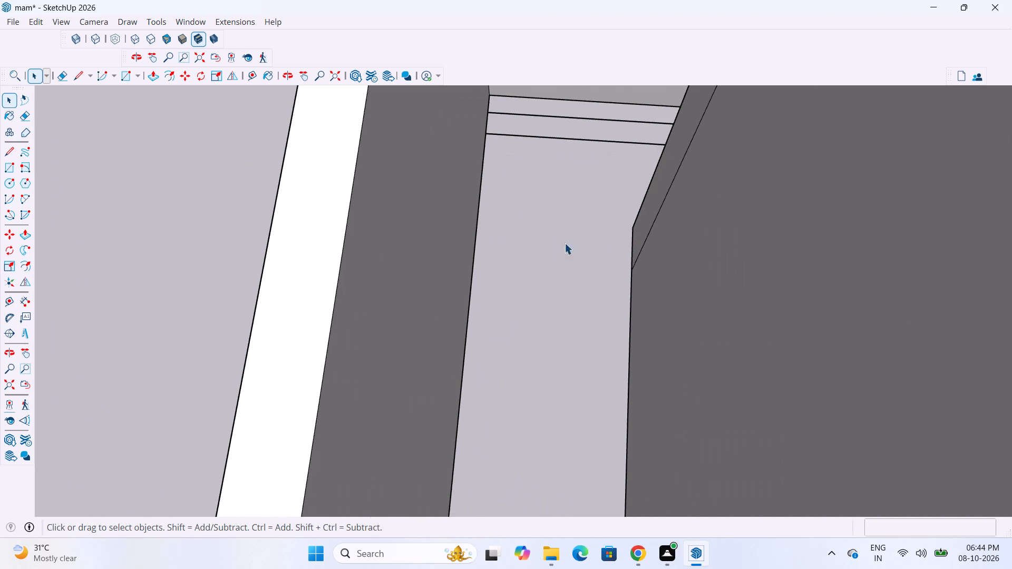
key("r")
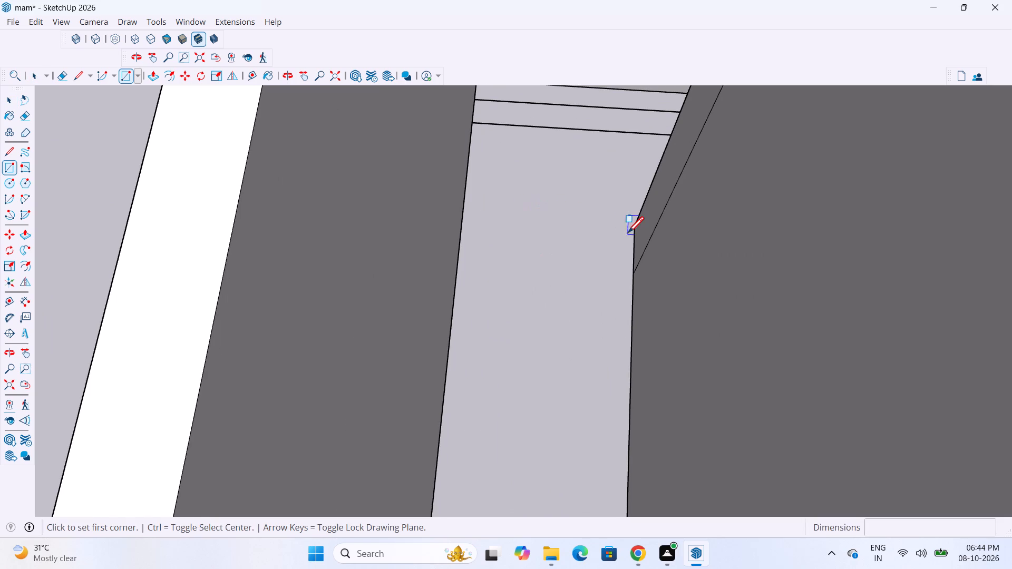
scroll(637, 250, "up", 5)
middle_click_drag(634, 233, 694, 162)
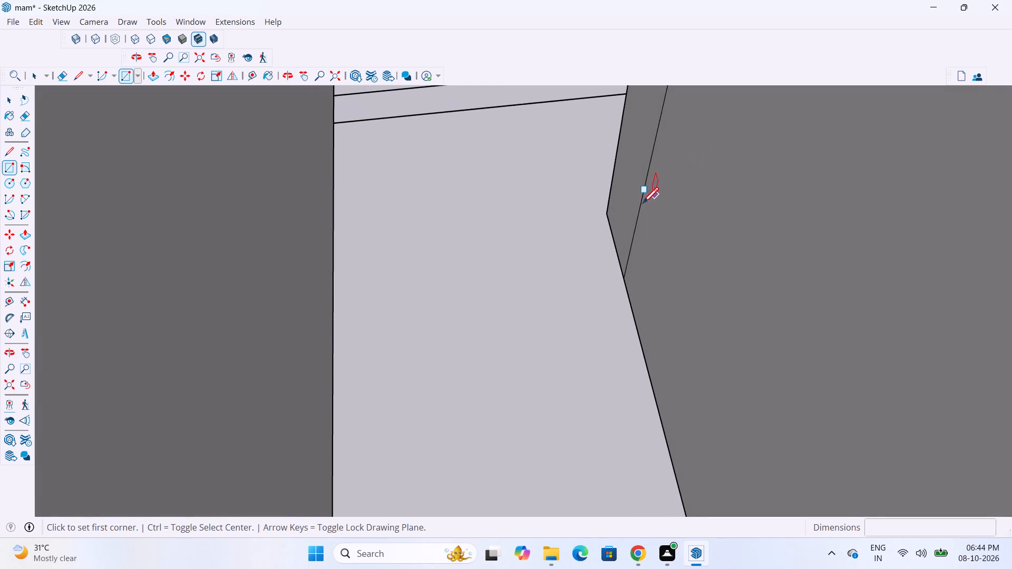
scroll(608, 219, "up", 6)
left_click(604, 210)
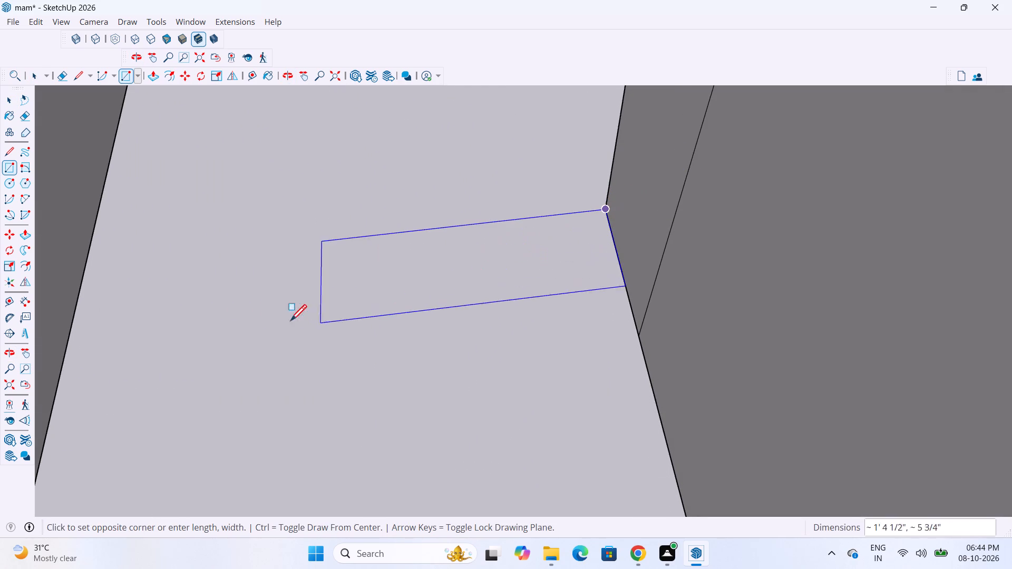
scroll(163, 404, "down", 4)
middle_click_drag(208, 414, 334, 415)
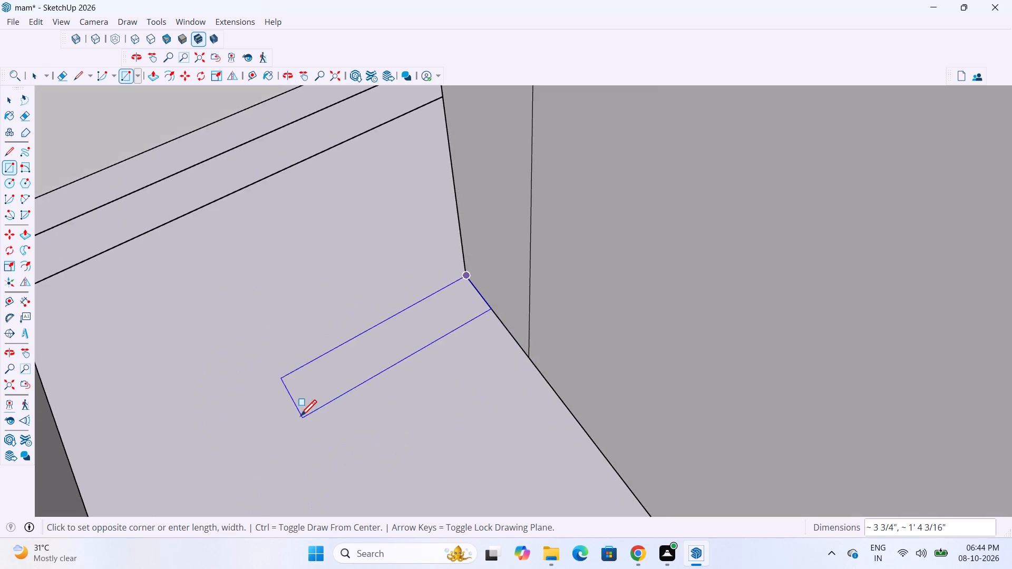
scroll(300, 418, "down", 10)
scroll(231, 487, "up", 3)
left_click(231, 487)
key("space")
key("space")
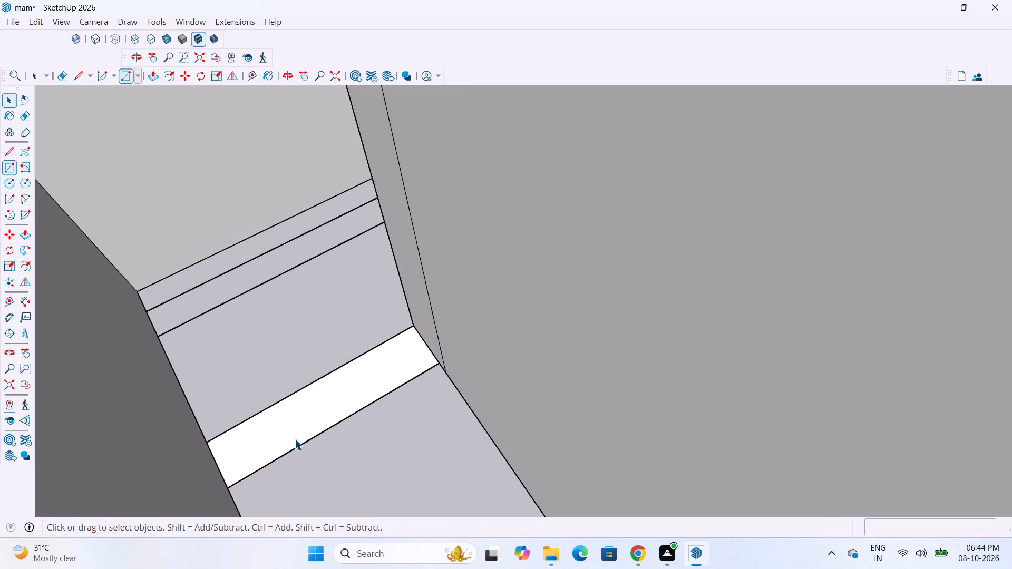
Group the new passage rectangle and extrude it 1" thick.
double_click(316, 426)
right_click(305, 419)
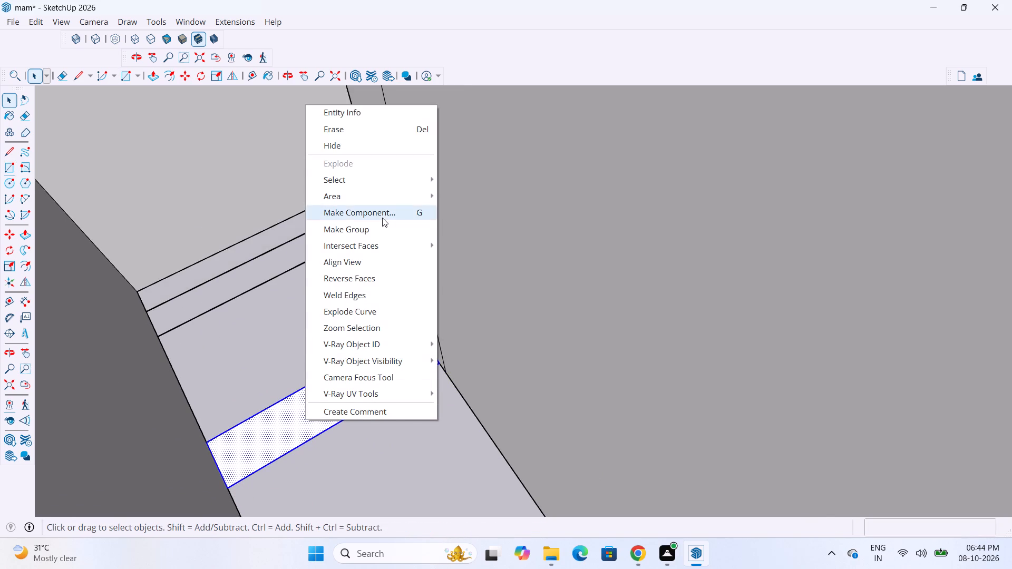
left_click(373, 235)
double_click(373, 360)
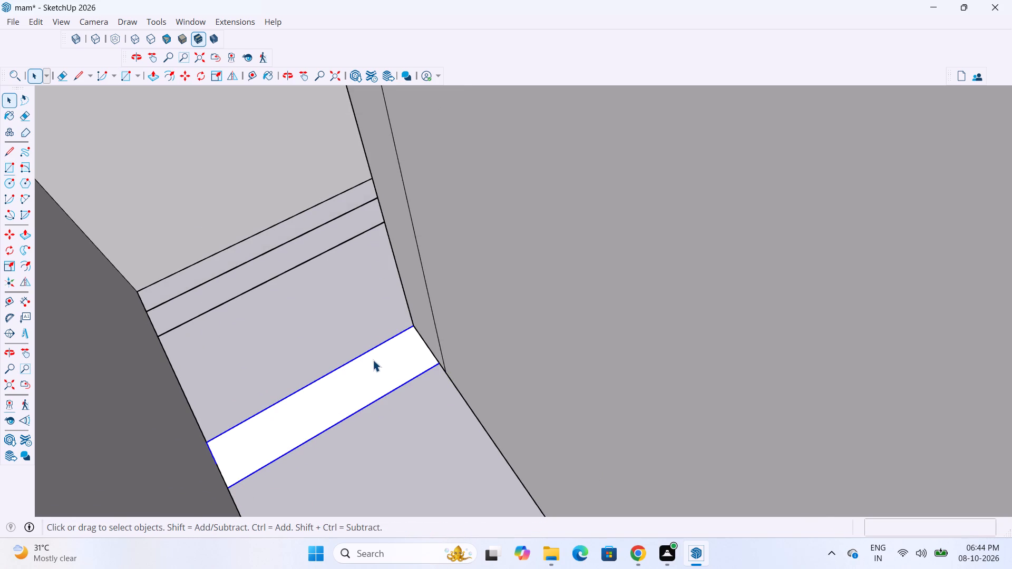
key("p")
left_click(376, 369)
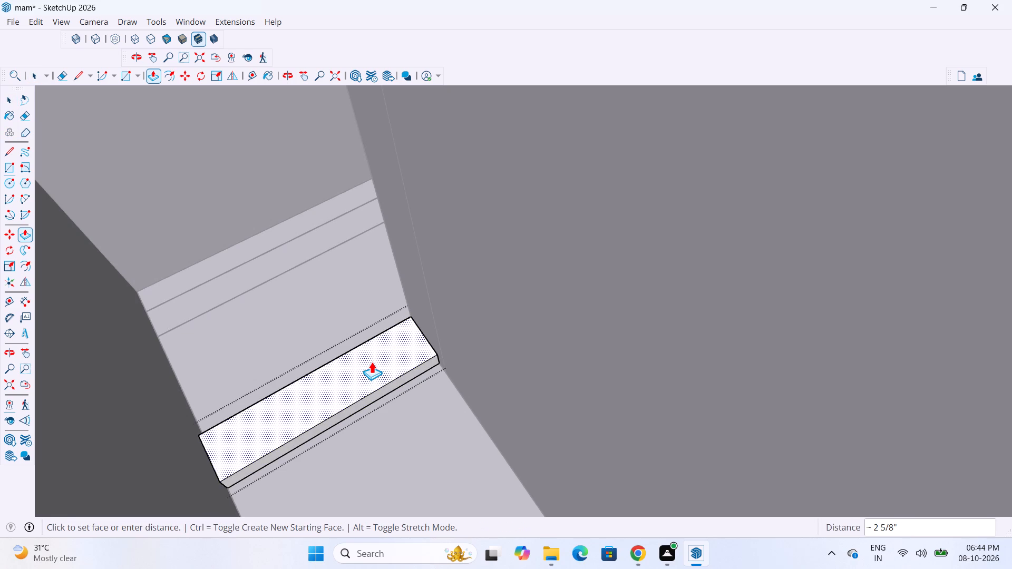
key("1")
key("shift+quotedbl")
key("Return")
Extend the strip's front end about 25' 4 3/4" along the side passage to the house's front wall corner.
scroll(420, 437, "up", 8)
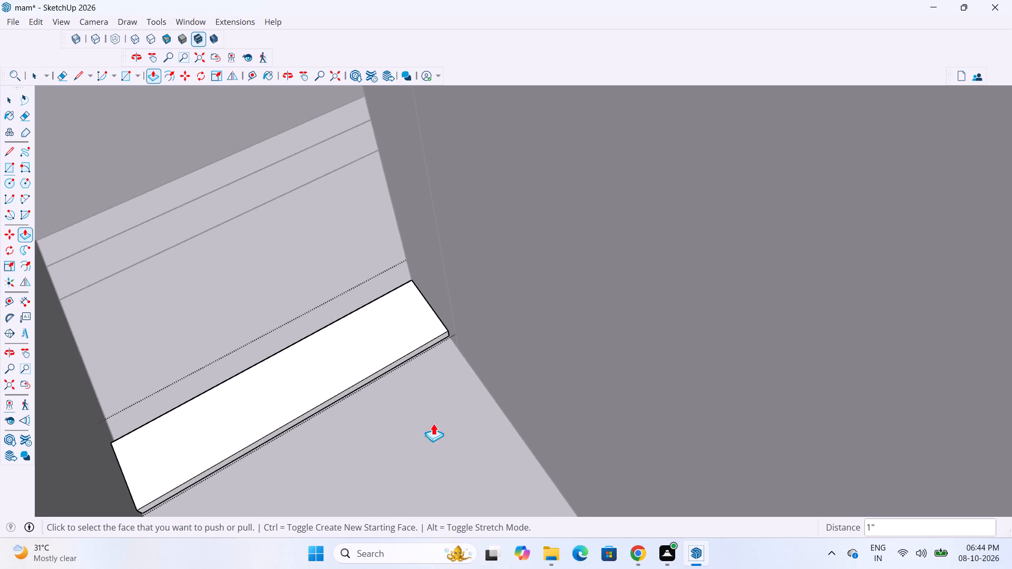
scroll(433, 423, "up", 4)
middle_click_drag(391, 393, 229, 359)
scroll(467, 426, "down", 17)
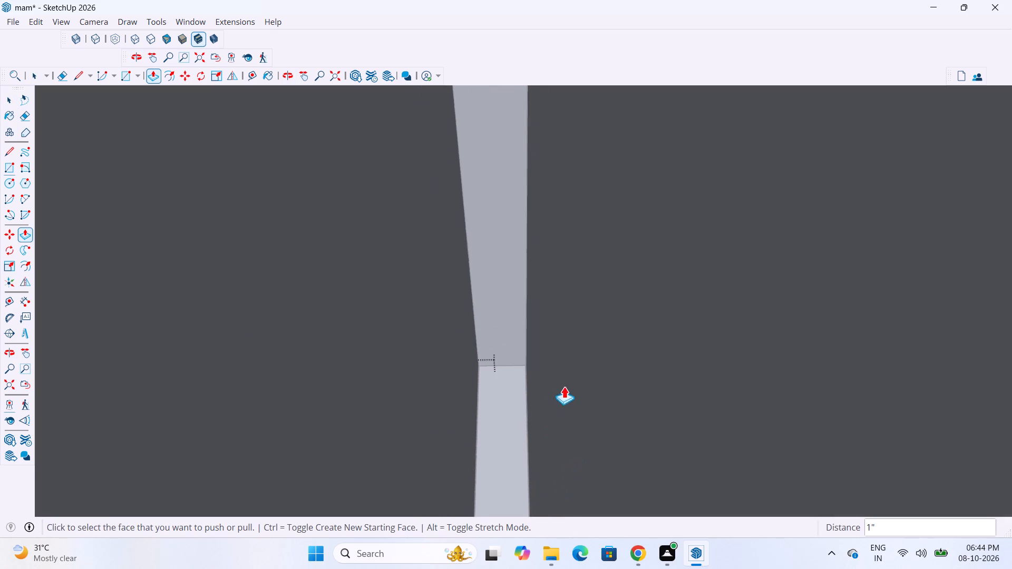
scroll(564, 386, "down", 11)
left_click(332, 76)
scroll(417, 346, "down", 4)
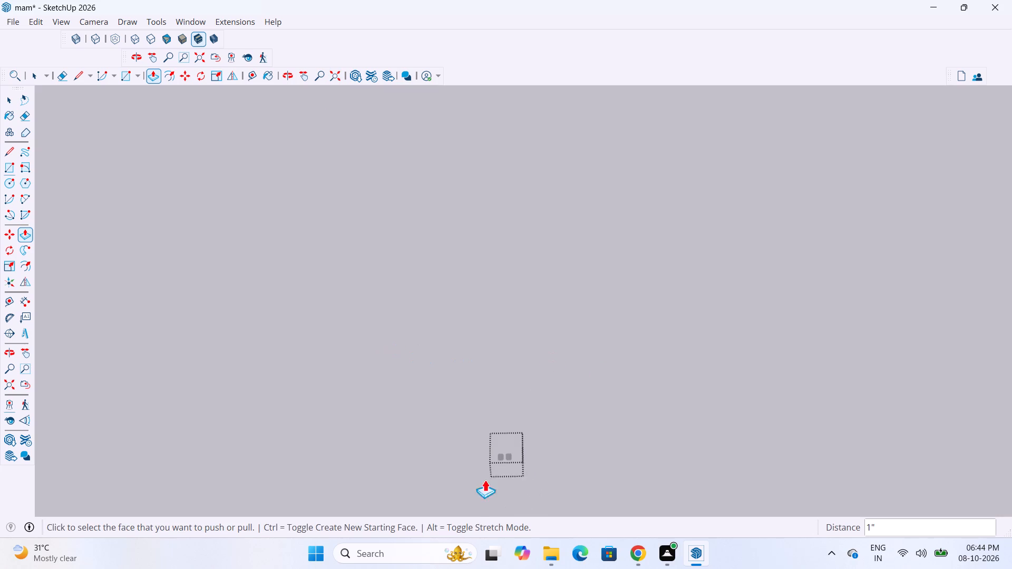
scroll(485, 479, "down", 1)
scroll(471, 511, "up", 20)
scroll(471, 511, "up", 16)
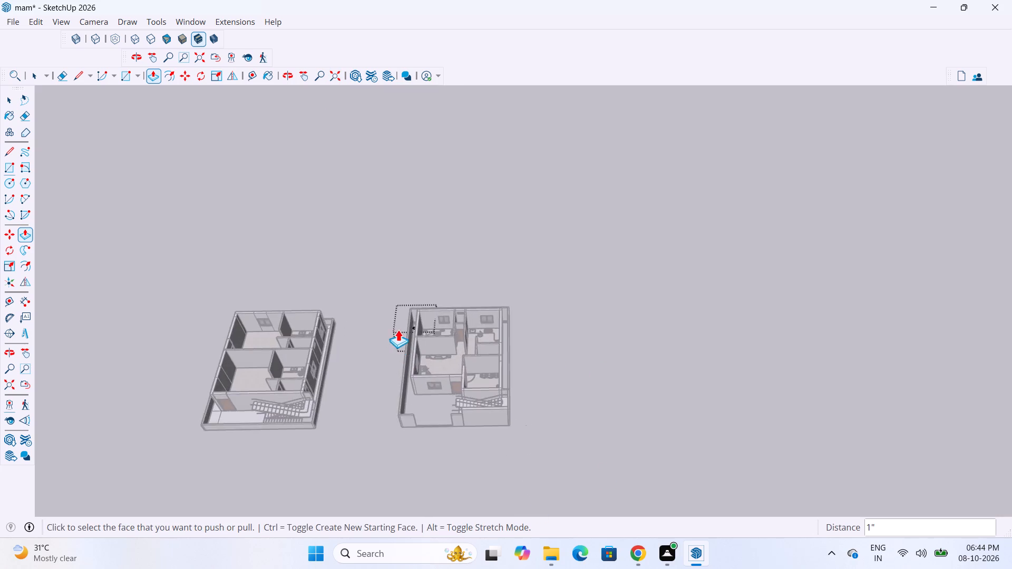
scroll(398, 329, "up", 20)
scroll(398, 329, "up", 19)
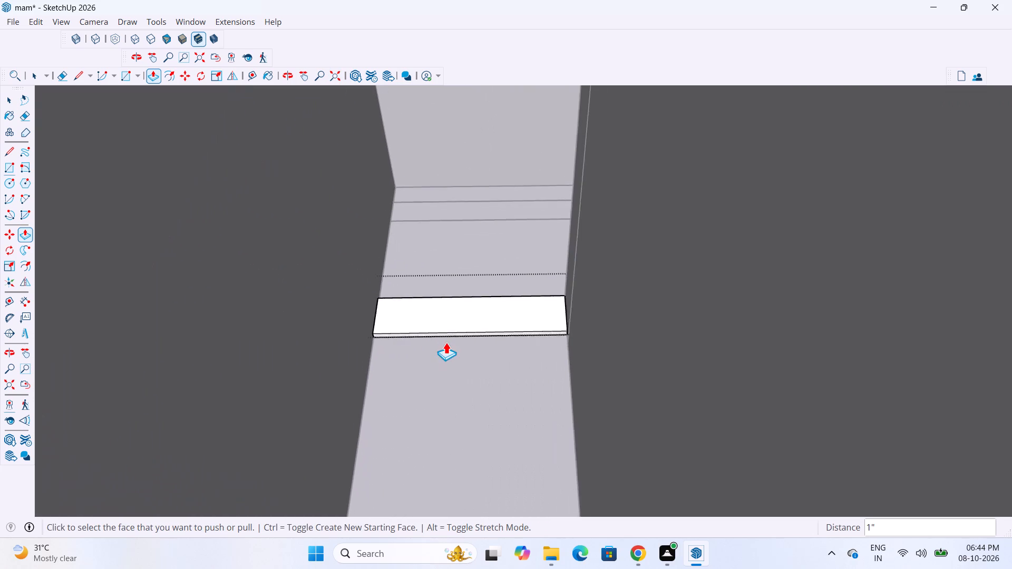
scroll(446, 342, "up", 15)
middle_click_drag(461, 338, 461, 321)
scroll(481, 372, "up", 8)
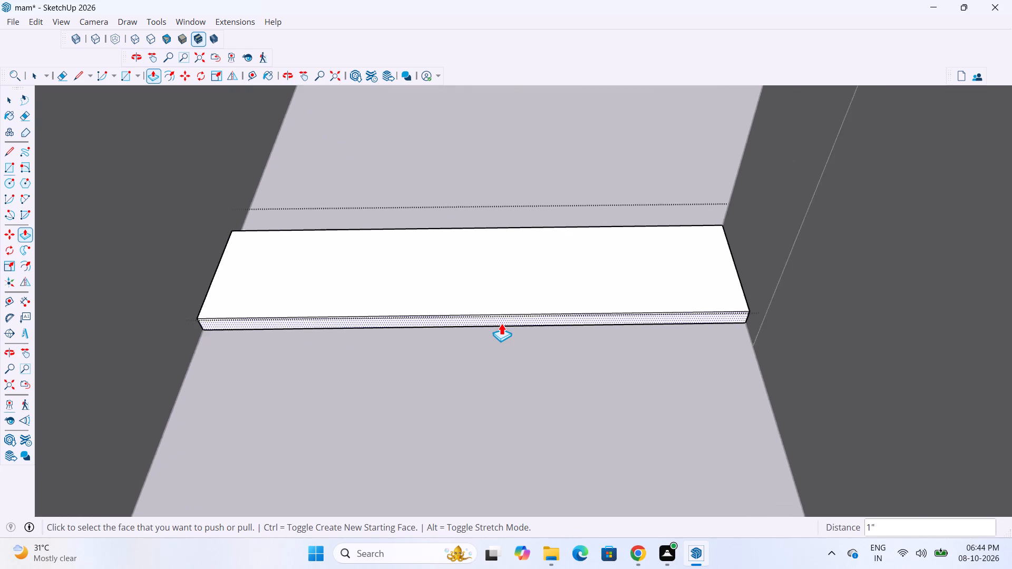
scroll(501, 323, "up", 4)
left_click(505, 313)
scroll(560, 341, "down", 6)
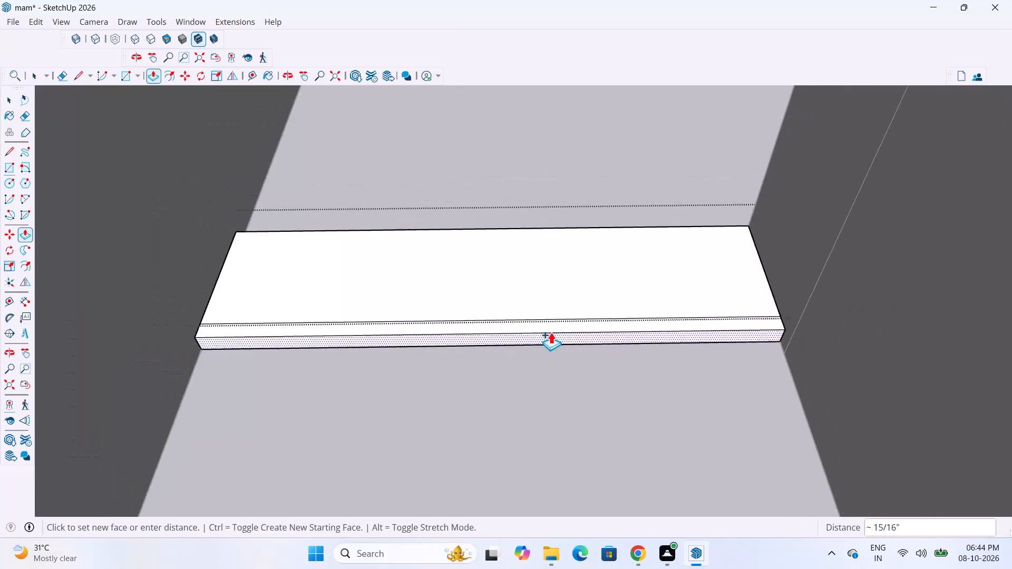
scroll(551, 332, "down", 17)
scroll(541, 328, "down", 17)
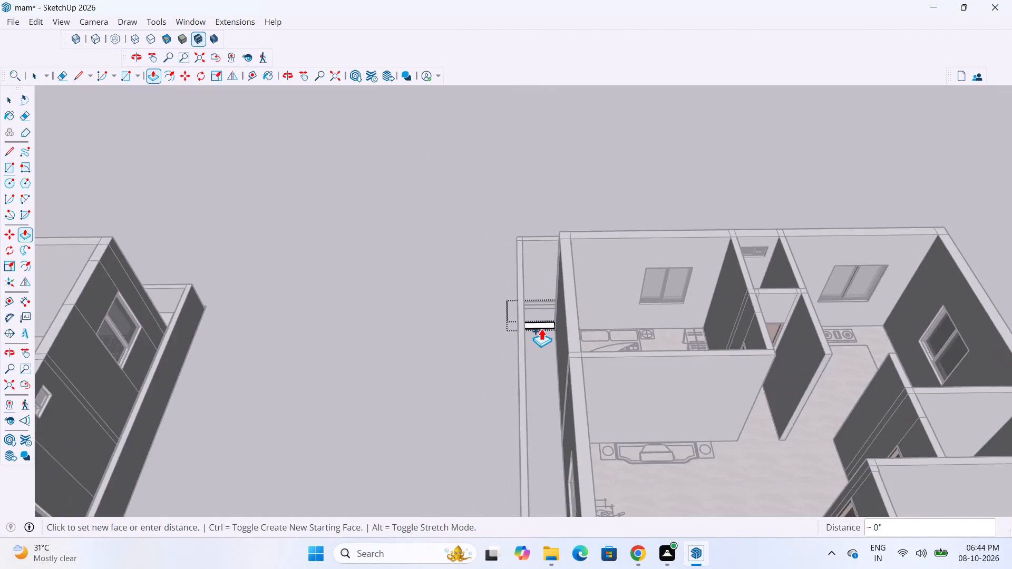
scroll(541, 328, "down", 13)
scroll(543, 396, "up", 13)
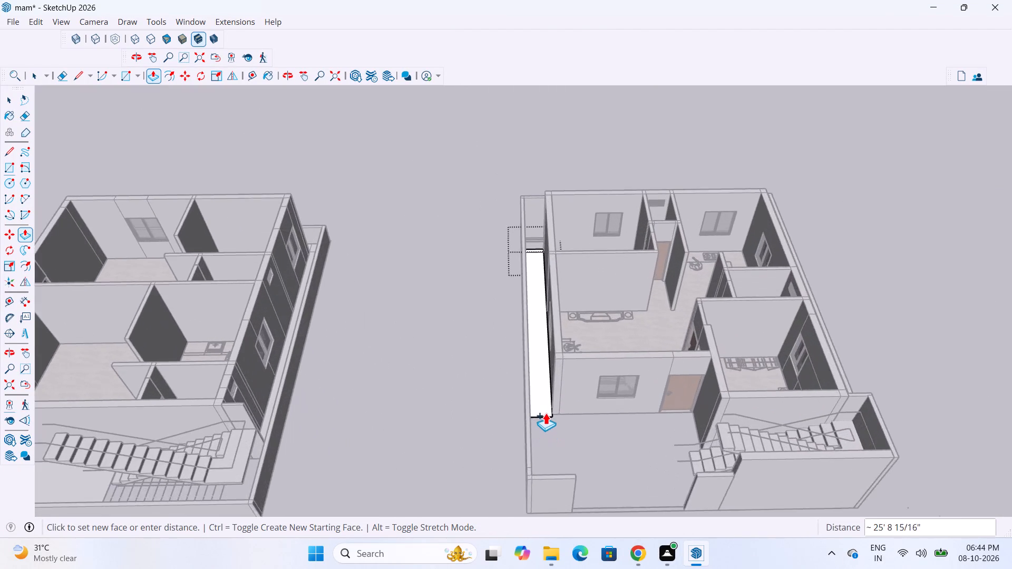
scroll(546, 413, "up", 14)
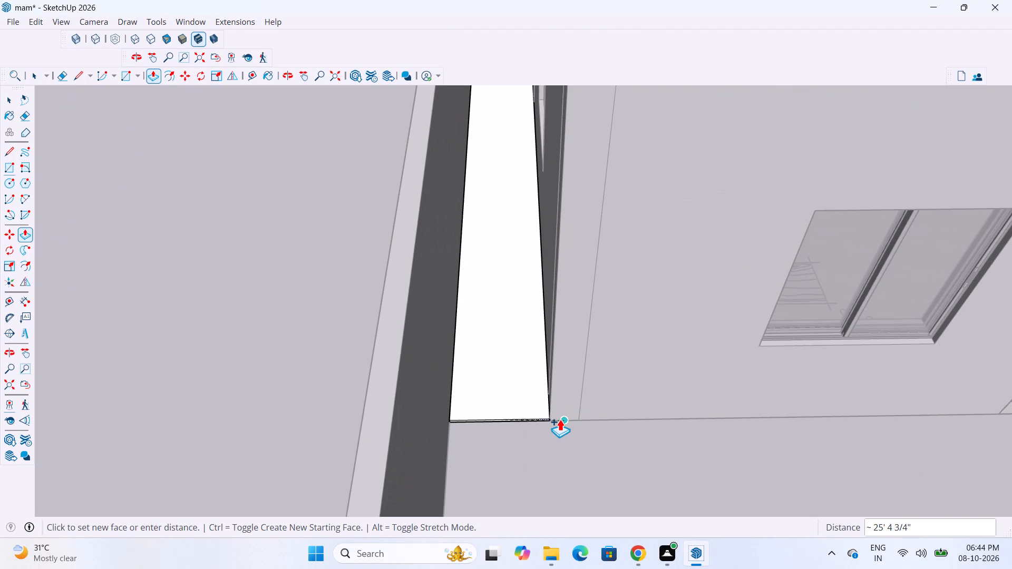
scroll(560, 419, "up", 7)
left_click(560, 419)
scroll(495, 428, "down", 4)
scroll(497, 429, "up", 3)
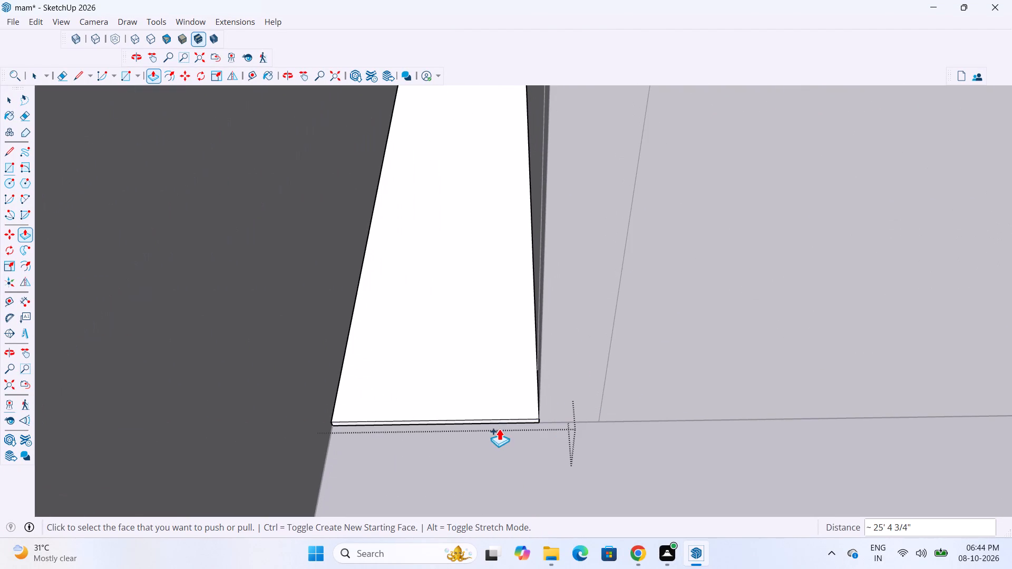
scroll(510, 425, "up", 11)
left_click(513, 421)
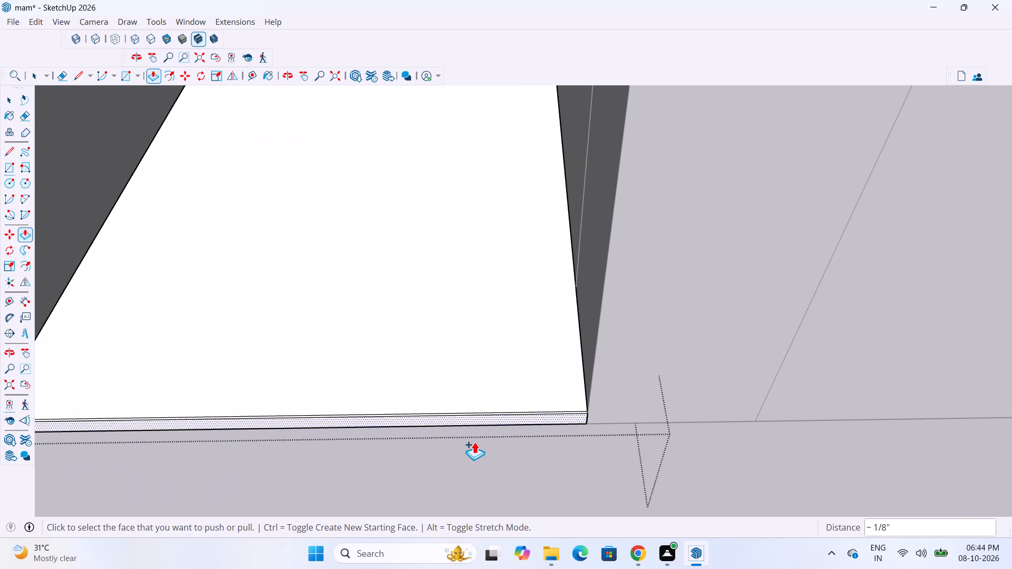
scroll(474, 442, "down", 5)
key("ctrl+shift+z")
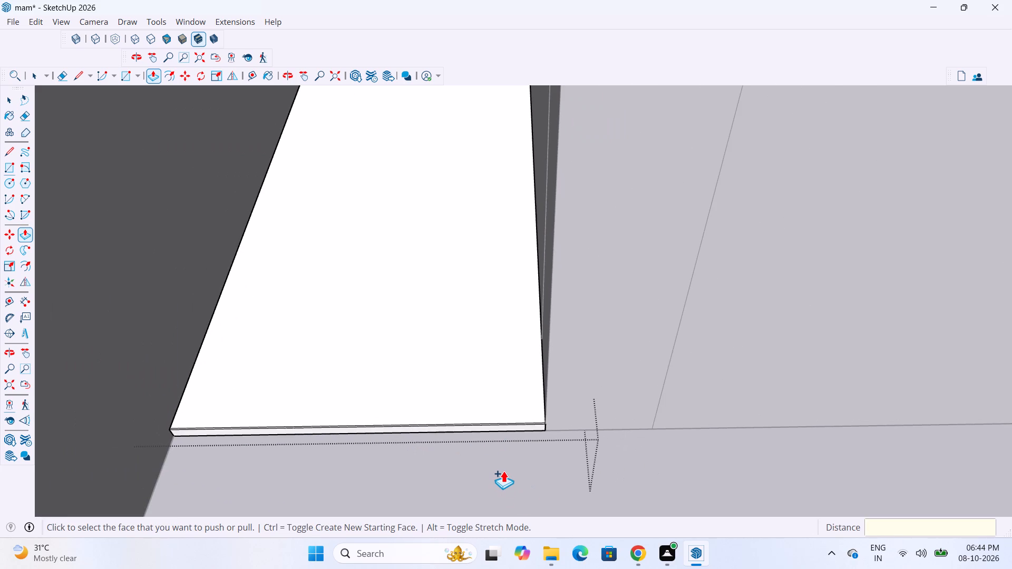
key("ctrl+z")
Extend the passage slab's front end about 10' 11" as a new section to the front boundary wall.
scroll(505, 443, "up", 6)
left_click(543, 416)
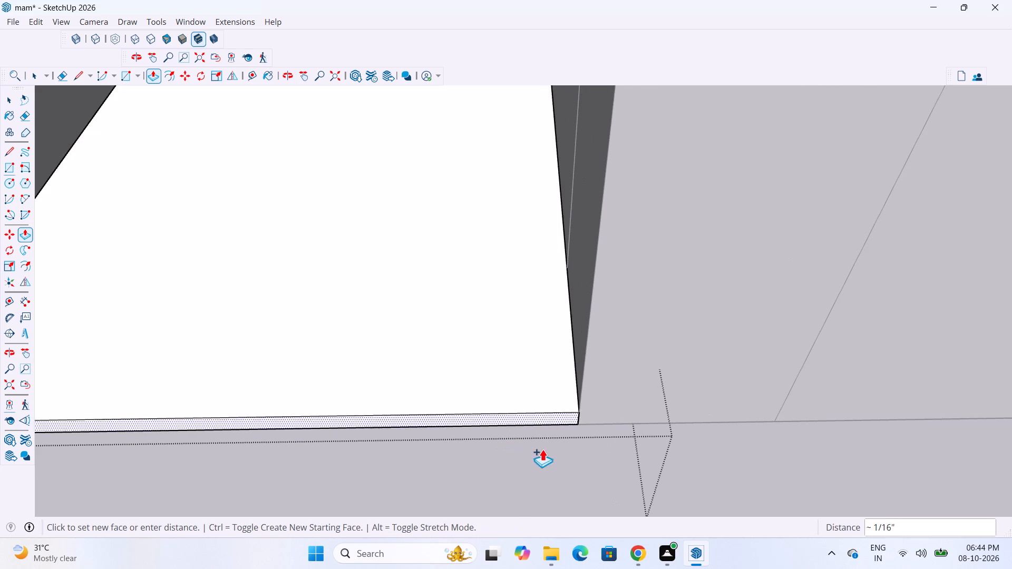
scroll(541, 451, "down", 20)
scroll(541, 451, "down", 8)
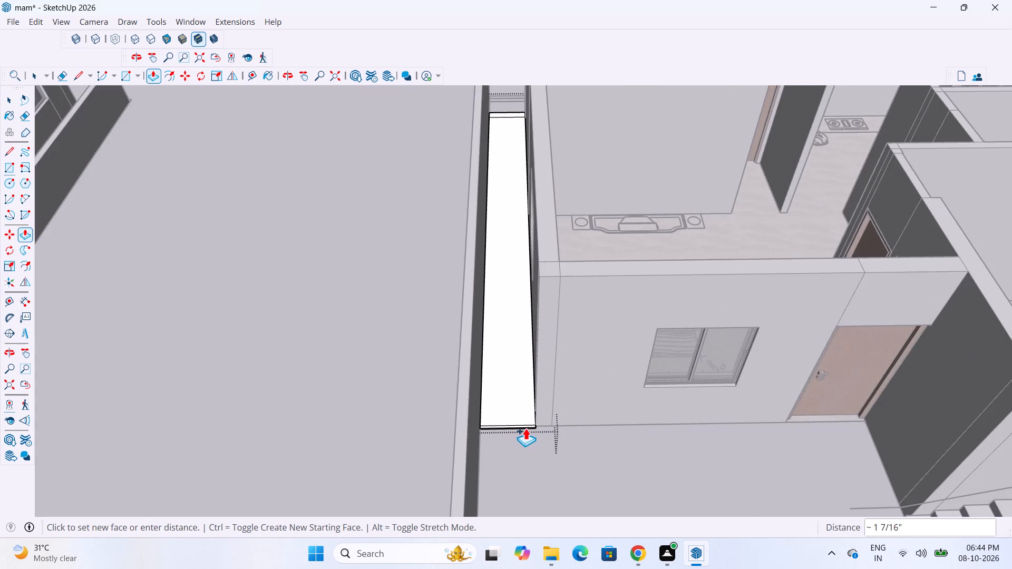
scroll(526, 428, "down", 7)
middle_click_drag(546, 452, 301, 480)
scroll(310, 467, "up", 1)
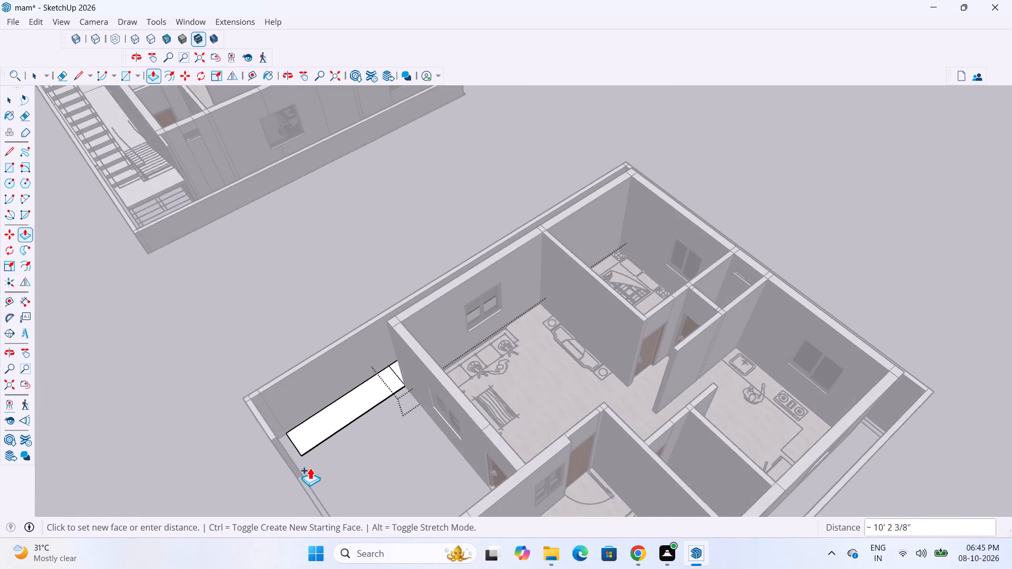
scroll(310, 467, "up", 16)
middle_click_drag(294, 472, 210, 450)
scroll(262, 393, "up", 2)
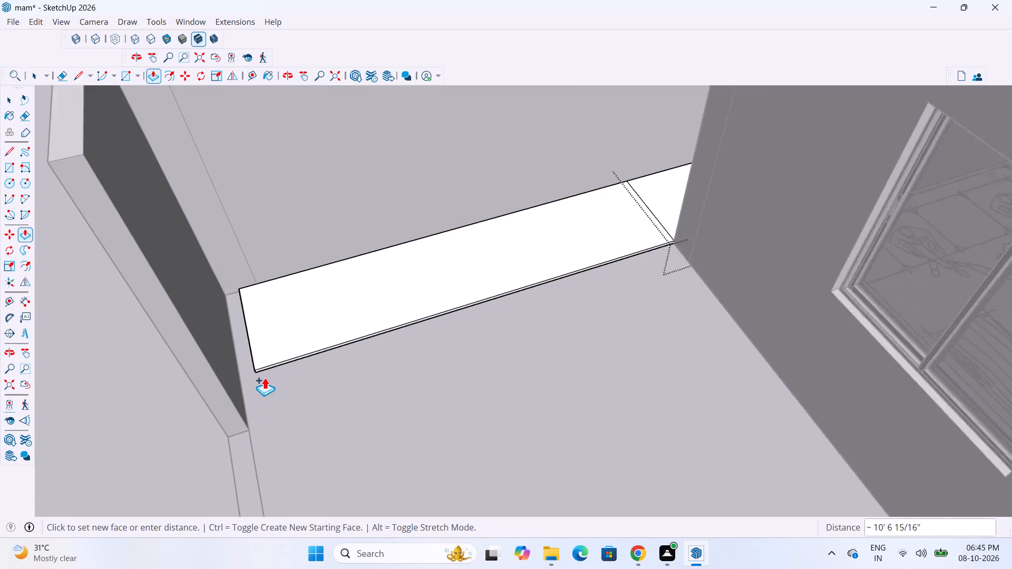
scroll(265, 377, "up", 1)
left_click(241, 376)
Extend the front passage section about 29' 3" sideways across the front yard to the boundary wall beyond the staircase.
scroll(405, 342, "up", 4)
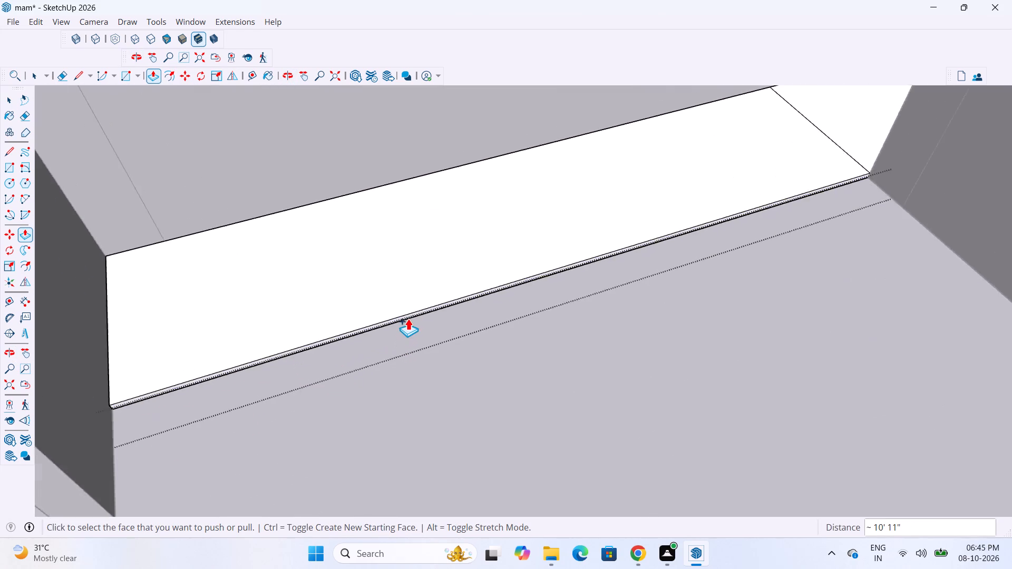
scroll(408, 318, "up", 5)
left_click(408, 313)
scroll(455, 326, "down", 10)
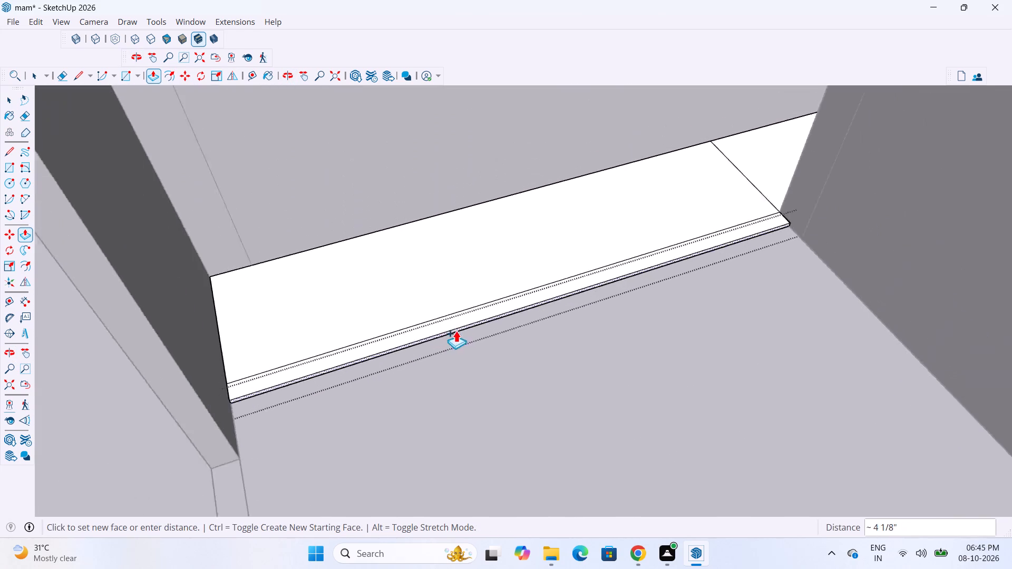
scroll(456, 330, "down", 16)
middle_click_drag(464, 401, 635, 417)
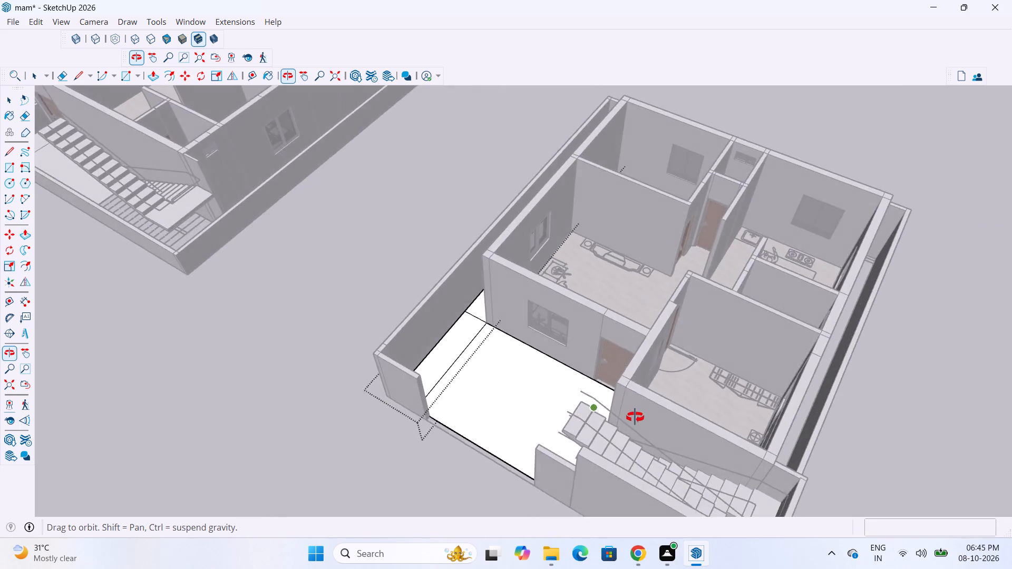
middle_click_drag(635, 417, 757, 423)
scroll(841, 379, "up", 8)
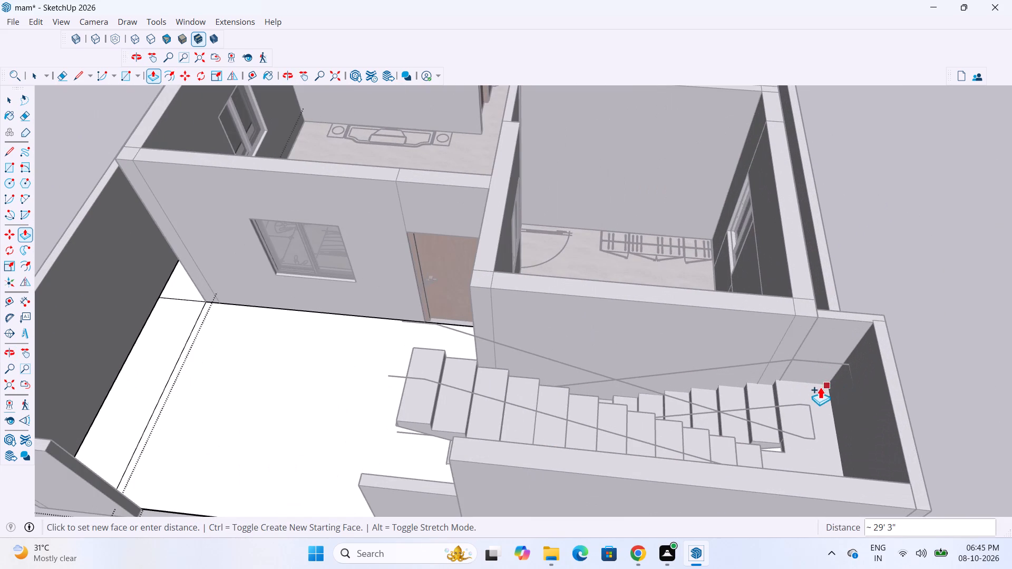
middle_click_drag(811, 391, 1010, 411)
scroll(860, 255, "up", 3)
middle_click_drag(877, 243, 839, 236)
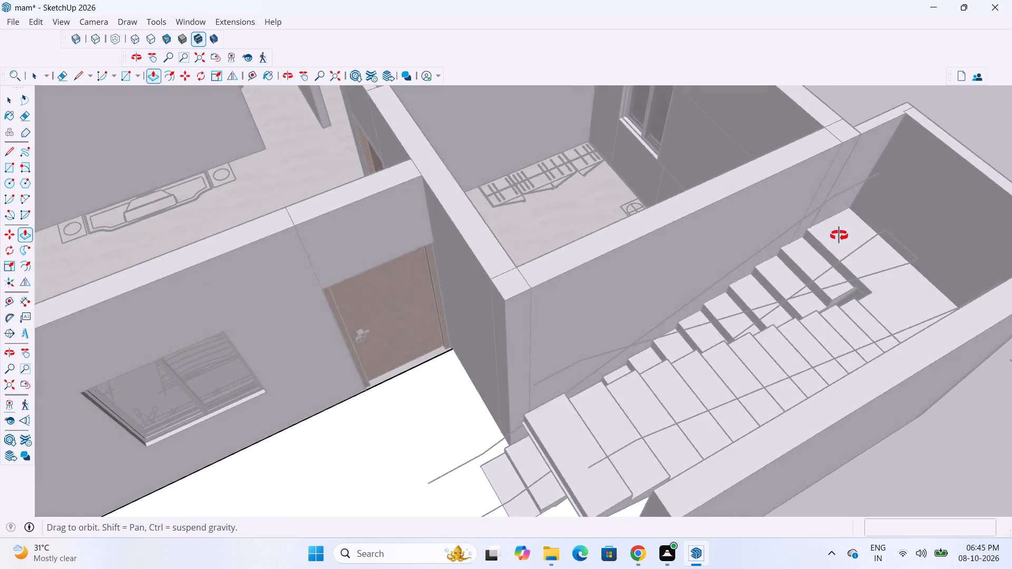
middle_click_drag(839, 236, 476, 247)
scroll(483, 213, "down", 9)
scroll(502, 328, "up", 4)
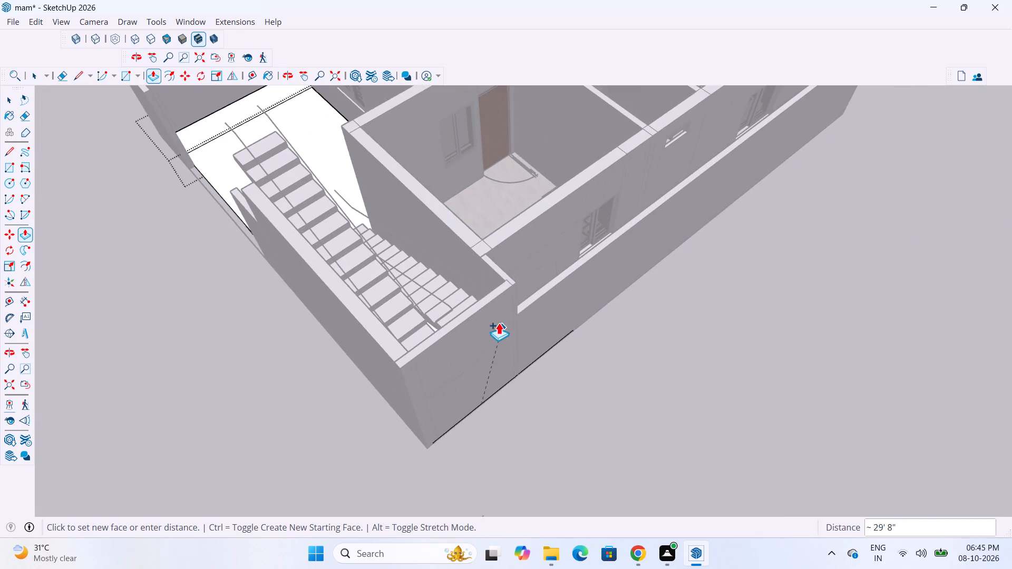
middle_click_drag(478, 292, 809, 352)
scroll(678, 352, "up", 9)
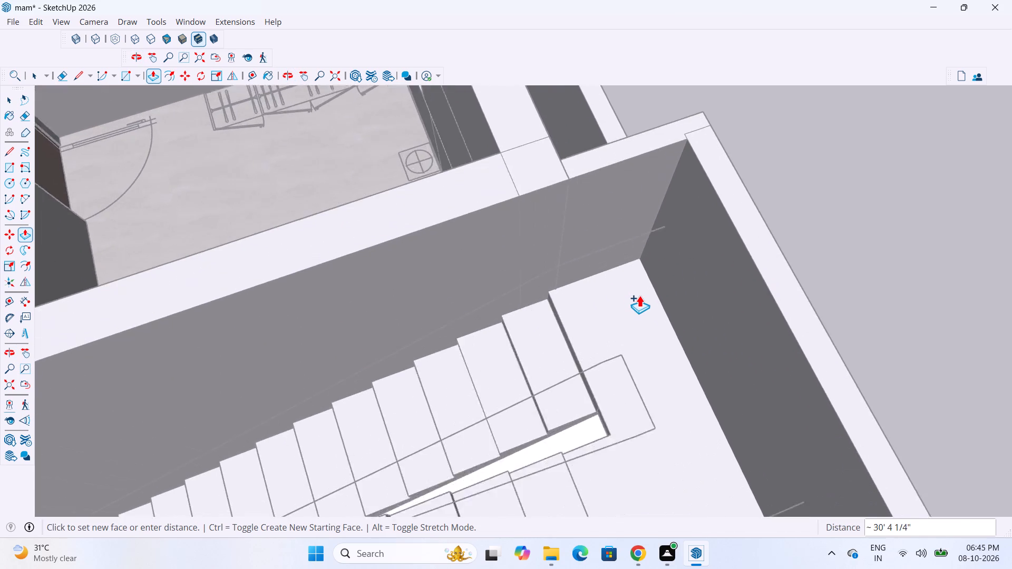
scroll(639, 295, "up", 9)
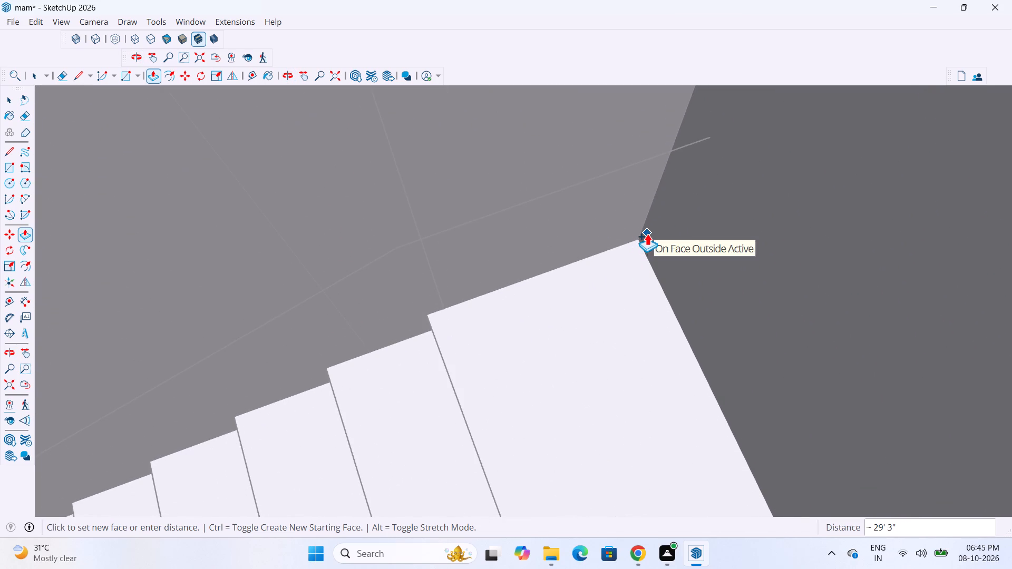
left_click(645, 231)
scroll(571, 330, "down", 15)
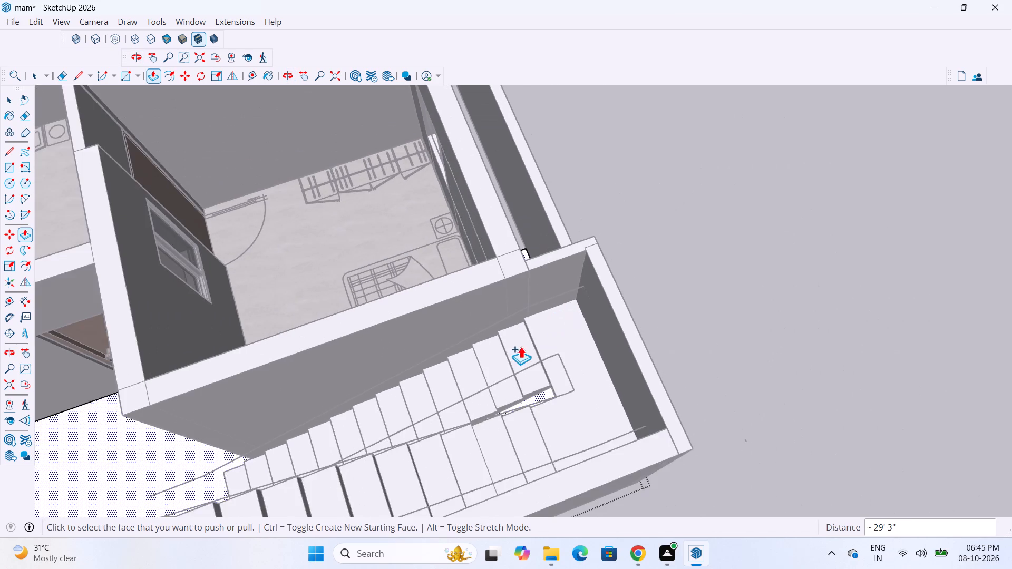
middle_click_drag(538, 330, 627, 257)
key("space")
key("space")
left_click(836, 263)
Extend the side passage slab's rear end about 2' 4 1/16" as a new section to the rear boundary wall.
scroll(534, 296, "down", 5)
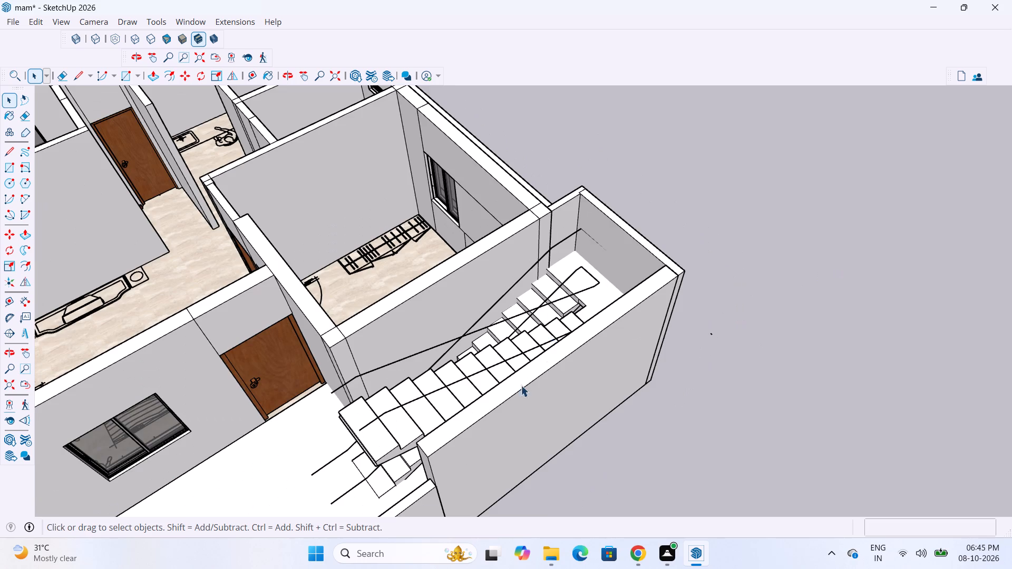
scroll(258, 486, "up", 7)
middle_click_drag(587, 366, 712, 297)
scroll(734, 228, "up", 2)
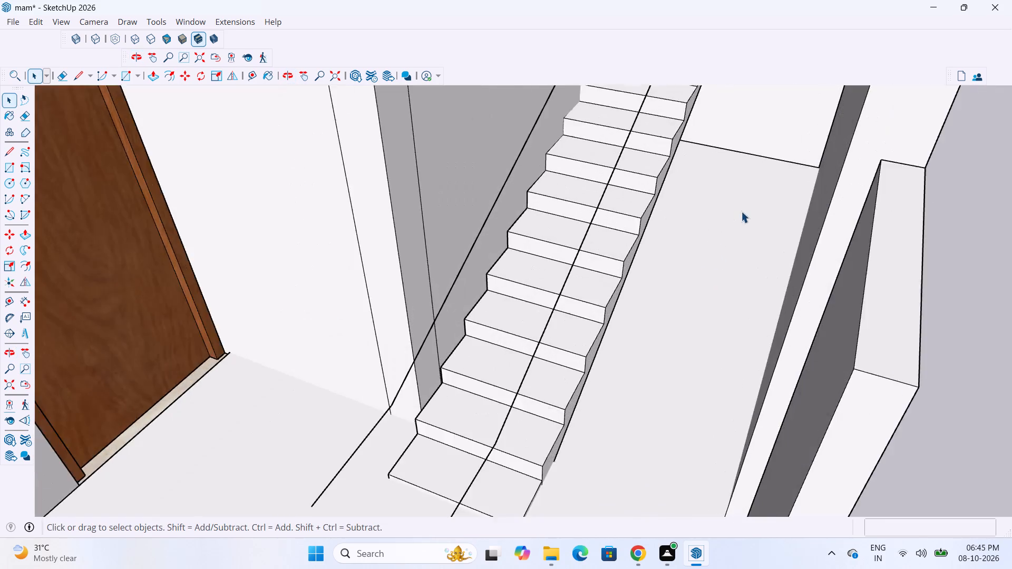
scroll(741, 211, "up", 3)
scroll(744, 192, "down", 20)
scroll(744, 192, "down", 3)
middle_click_drag(806, 292, 736, 305)
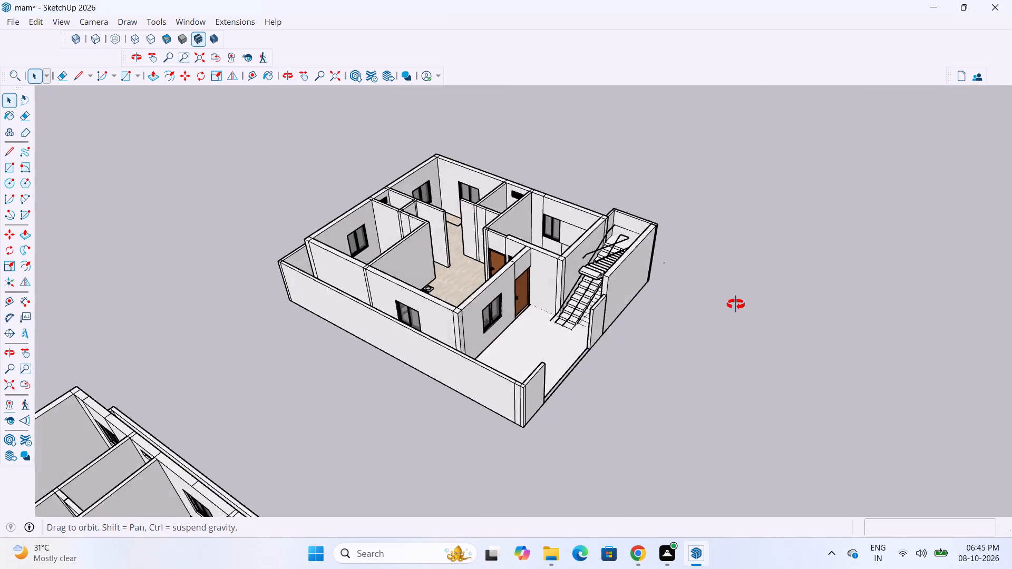
middle_click_drag(736, 305, 71, 367)
scroll(584, 220, "up", 7)
scroll(775, 230, "up", 2)
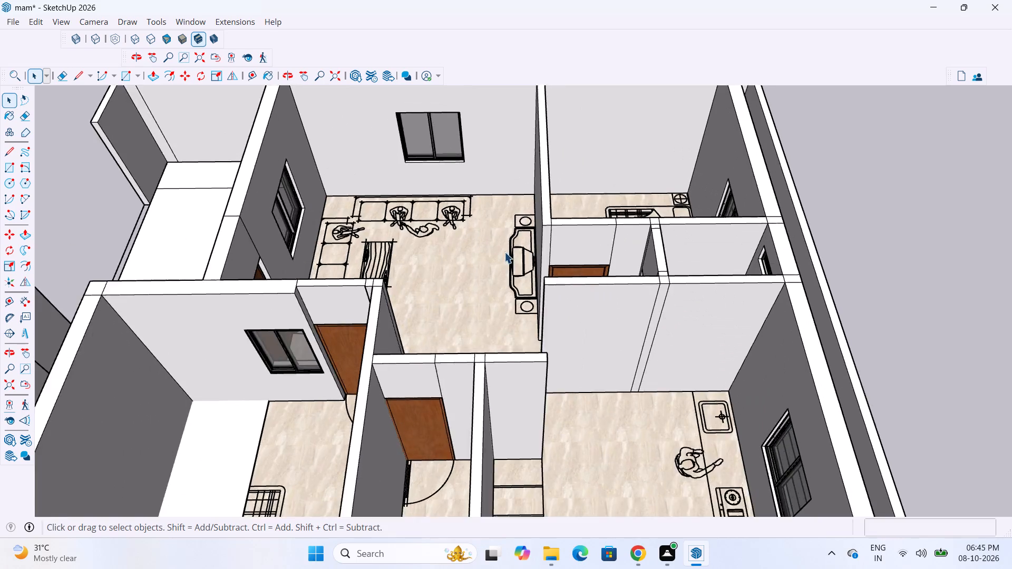
scroll(362, 290, "down", 5)
scroll(728, 208, "up", 16)
middle_click_drag(538, 202, 515, 201)
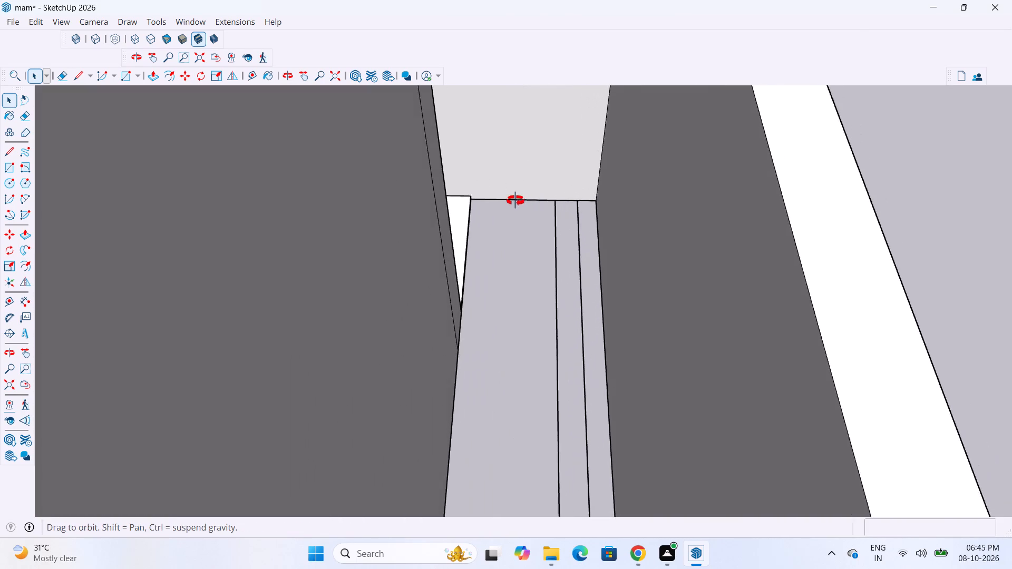
middle_click_drag(515, 201, 488, 205)
scroll(501, 198, "up", 8)
middle_click_drag(502, 213, 403, 196)
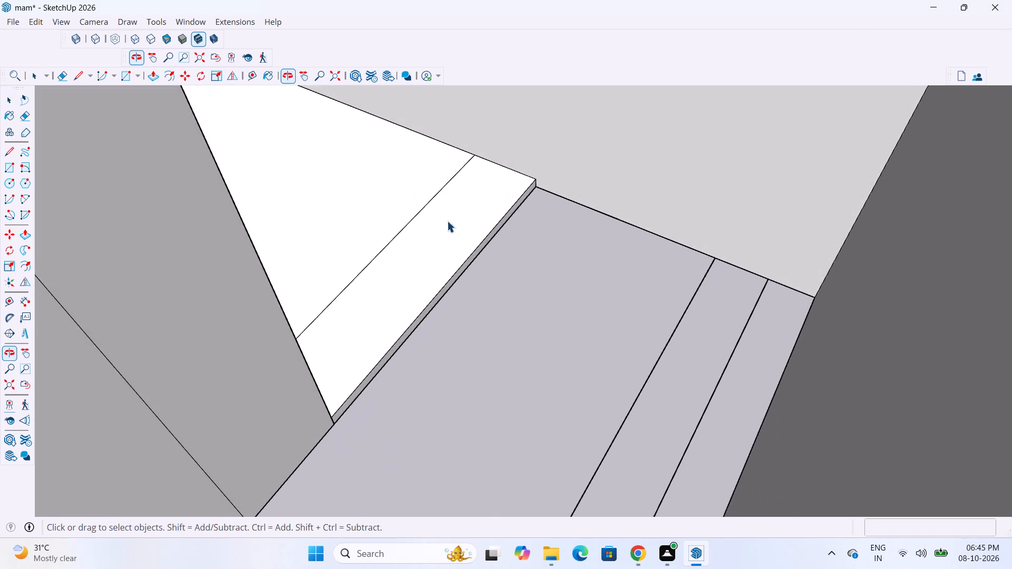
scroll(492, 243, "up", 9)
double_click(446, 278)
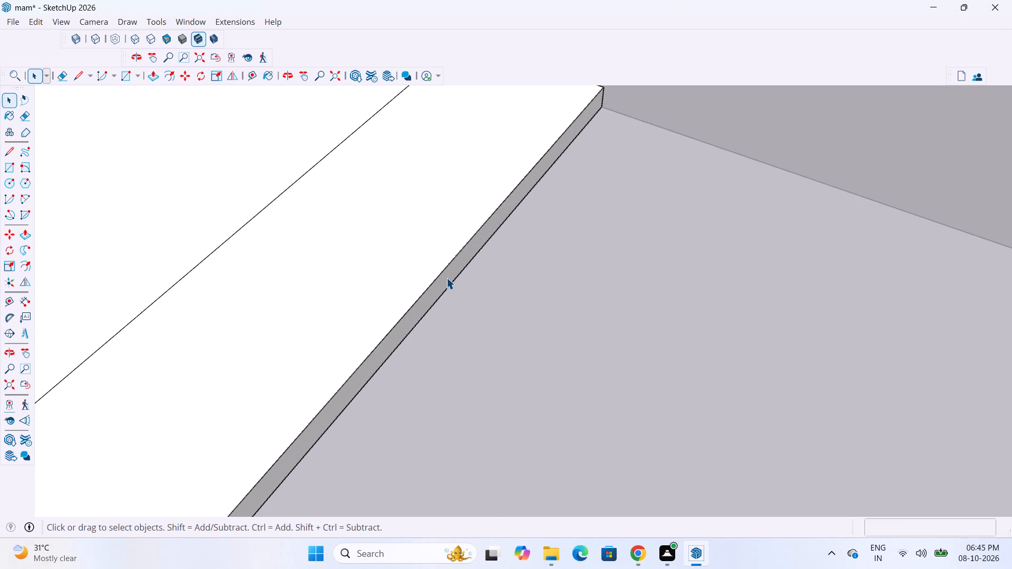
key("p")
left_click(441, 288)
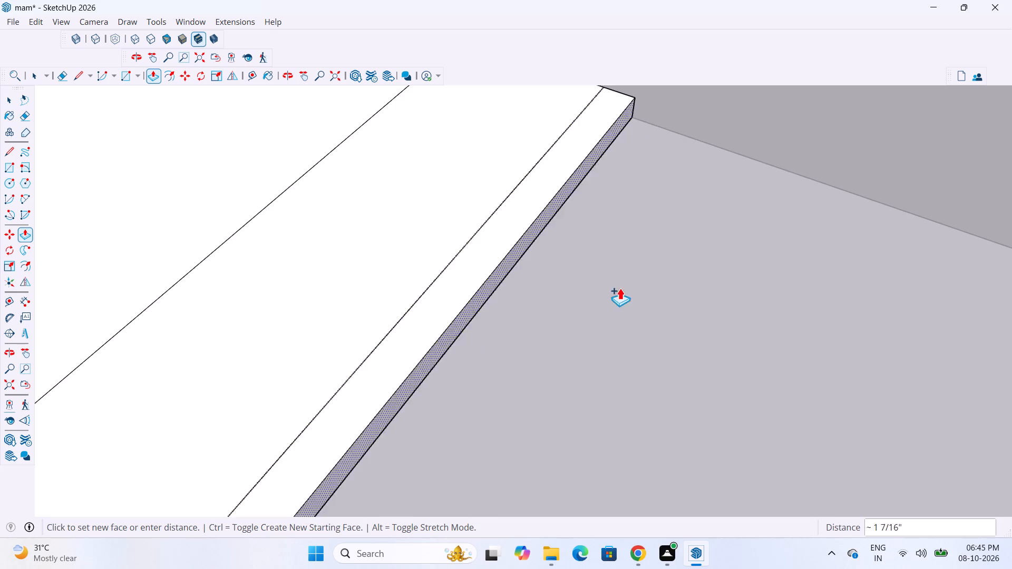
scroll(614, 281, "down", 15)
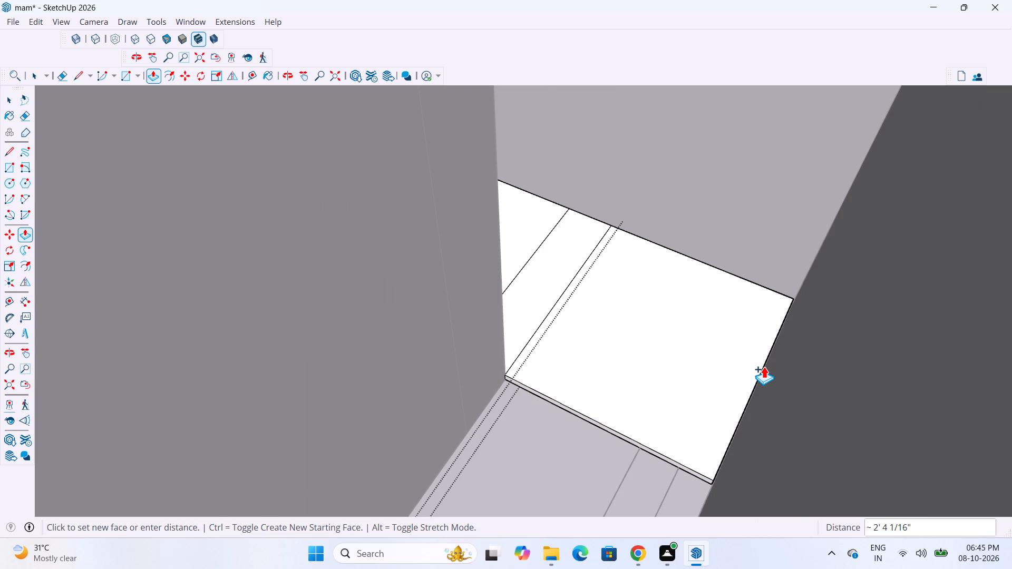
left_click(764, 366)
scroll(738, 357, "down", 4)
scroll(649, 419, "up", 8)
middle_click_drag(676, 394, 698, 367)
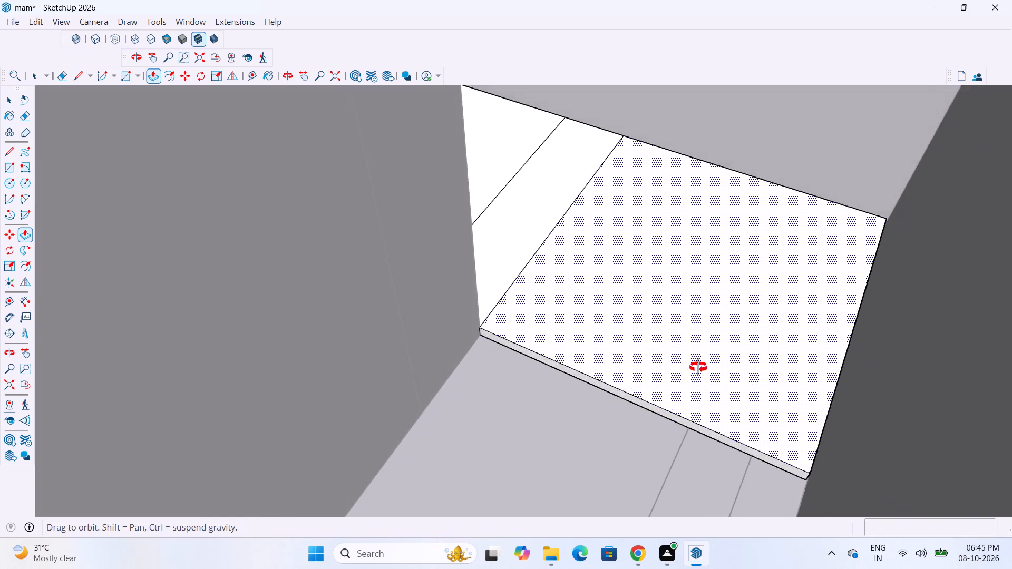
middle_click_drag(698, 367, 710, 352)
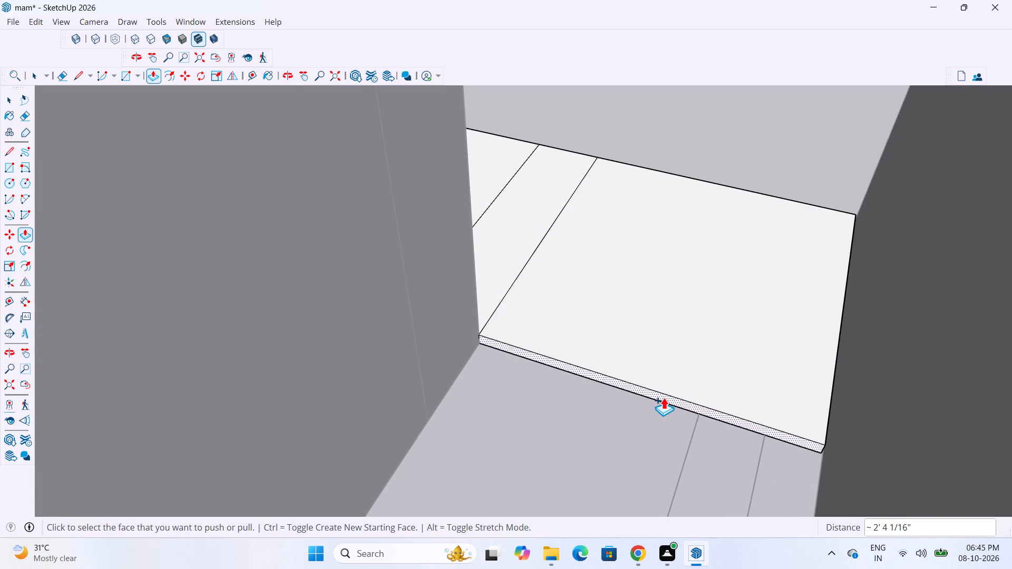
Extend the new rear section about 27' 5" along the rear passage to the kitchen-side corner of the house.
left_click(664, 397)
scroll(620, 418, "down", 20)
scroll(620, 418, "down", 8)
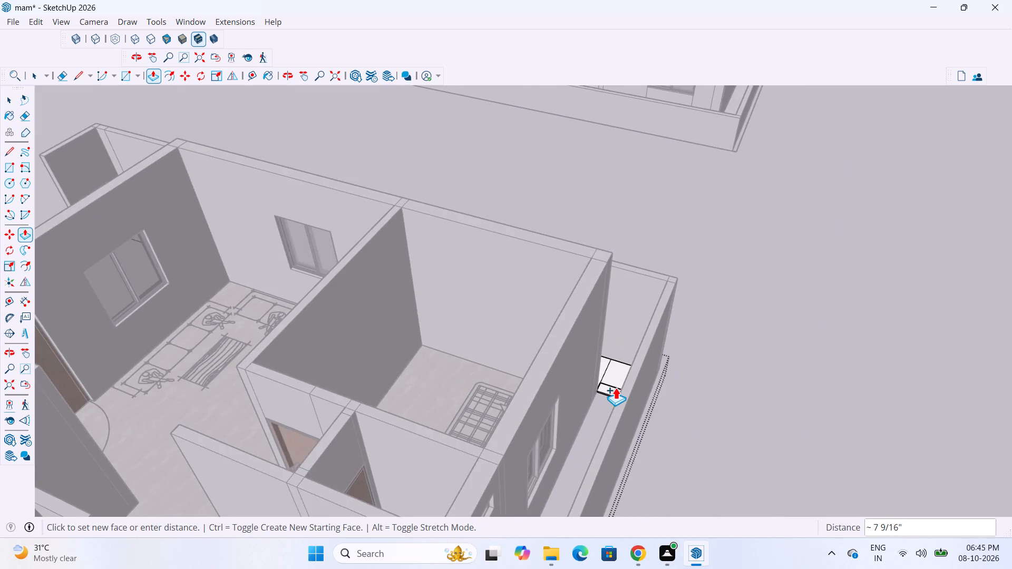
scroll(616, 387, "down", 15)
scroll(596, 446, "up", 9)
middle_click_drag(583, 461, 669, 480)
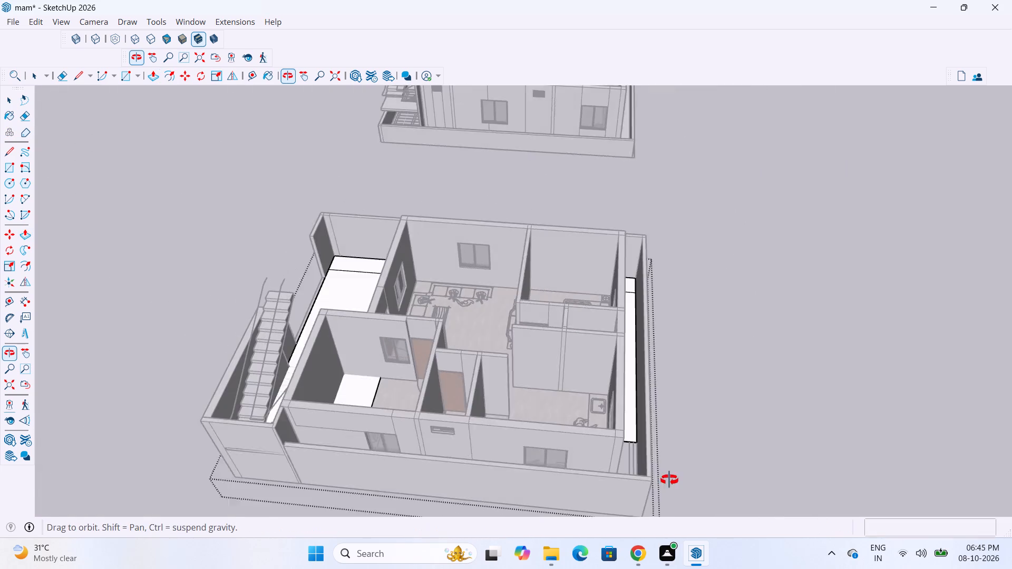
middle_click_drag(669, 480, 716, 531)
scroll(689, 512, "up", 17)
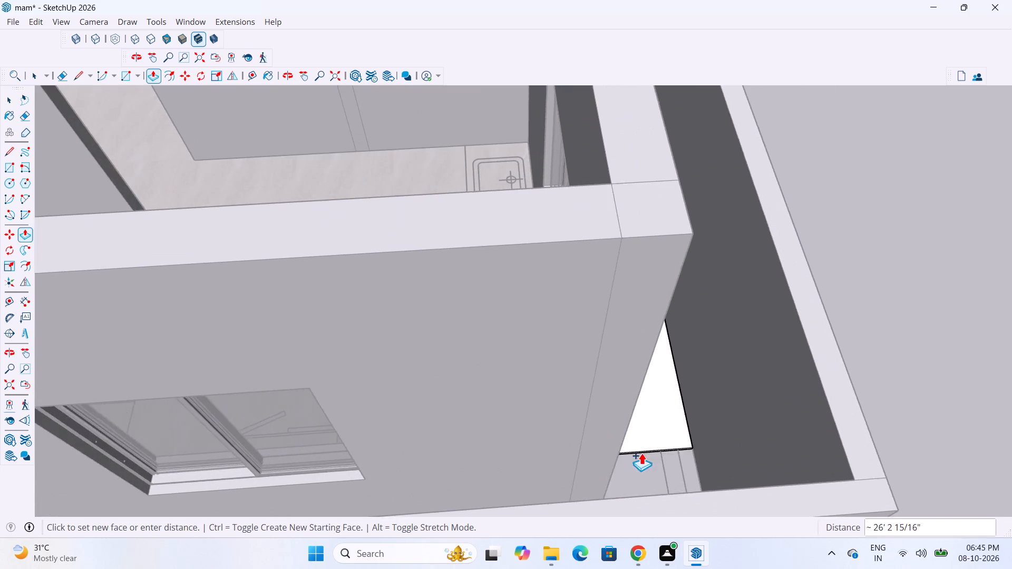
middle_click_drag(650, 455, 704, 470)
scroll(676, 488, "up", 11)
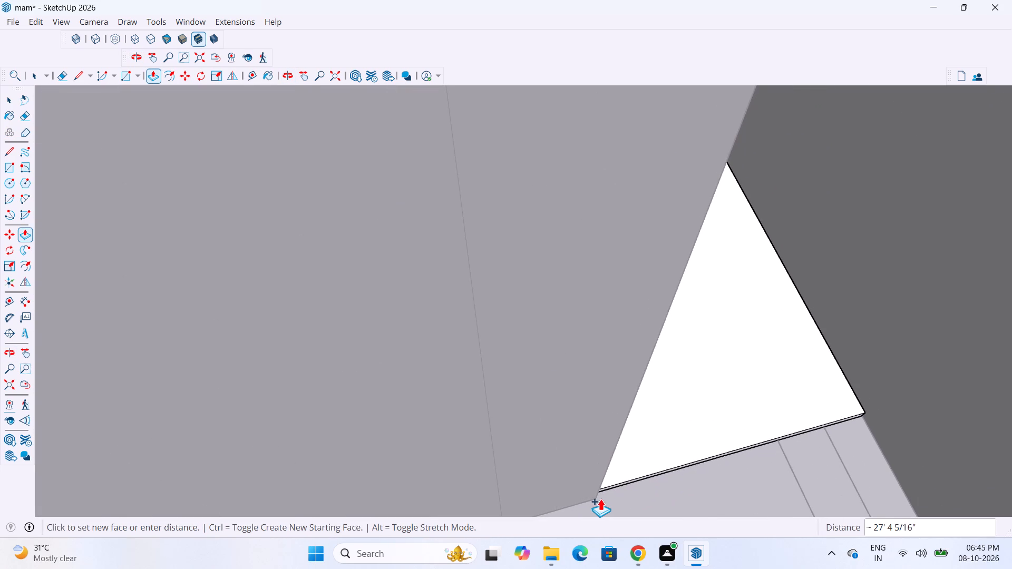
left_click(600, 497)
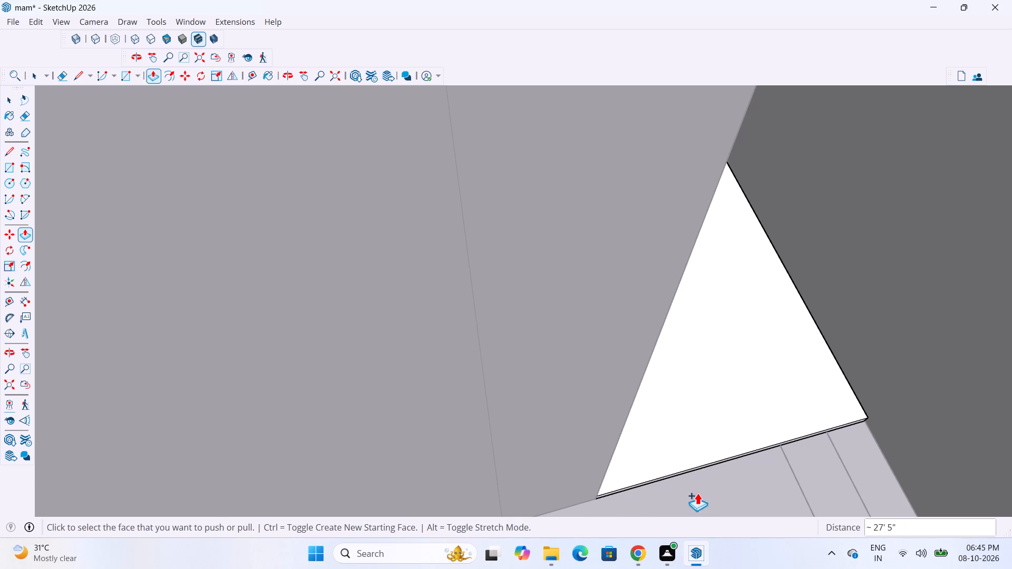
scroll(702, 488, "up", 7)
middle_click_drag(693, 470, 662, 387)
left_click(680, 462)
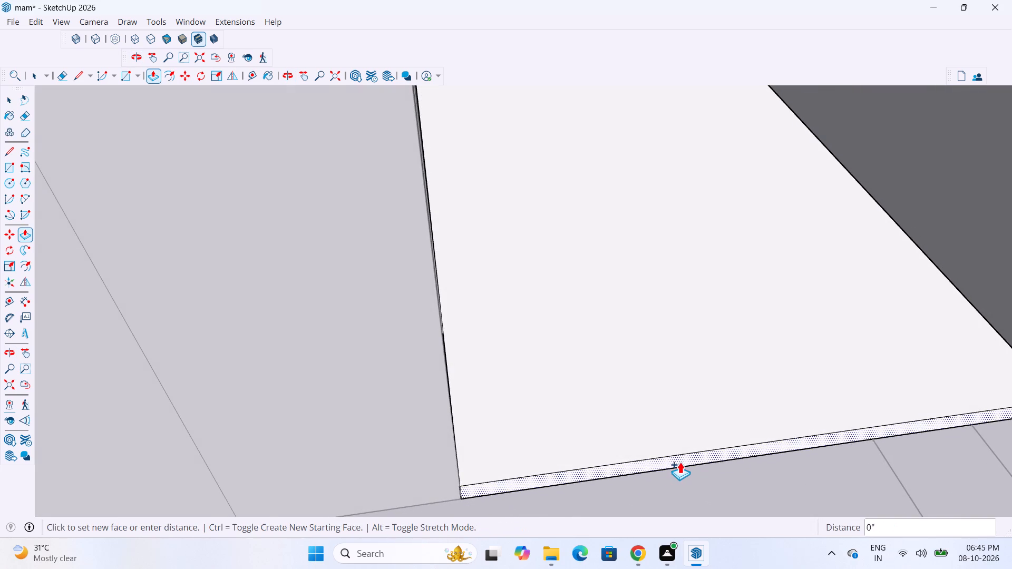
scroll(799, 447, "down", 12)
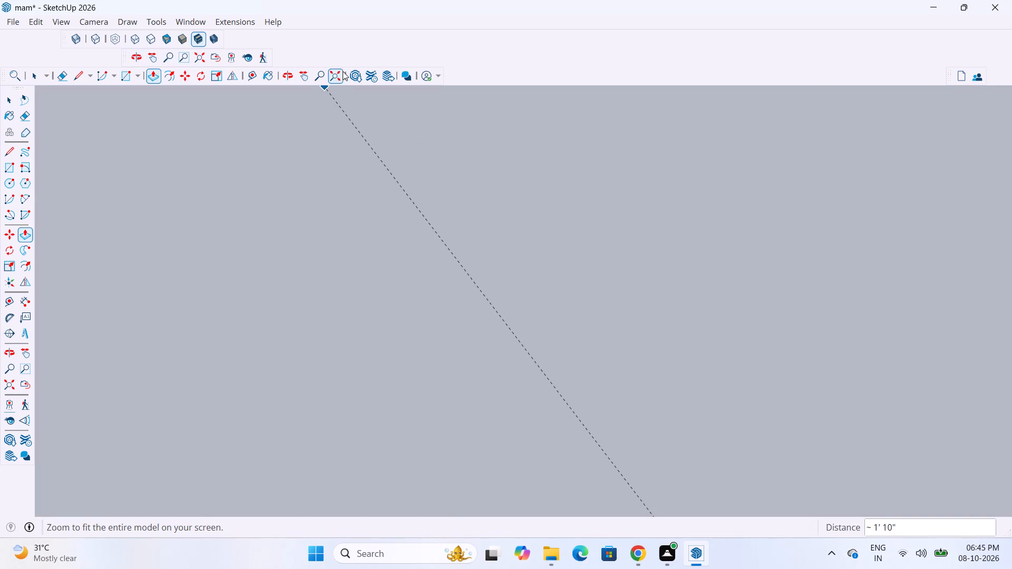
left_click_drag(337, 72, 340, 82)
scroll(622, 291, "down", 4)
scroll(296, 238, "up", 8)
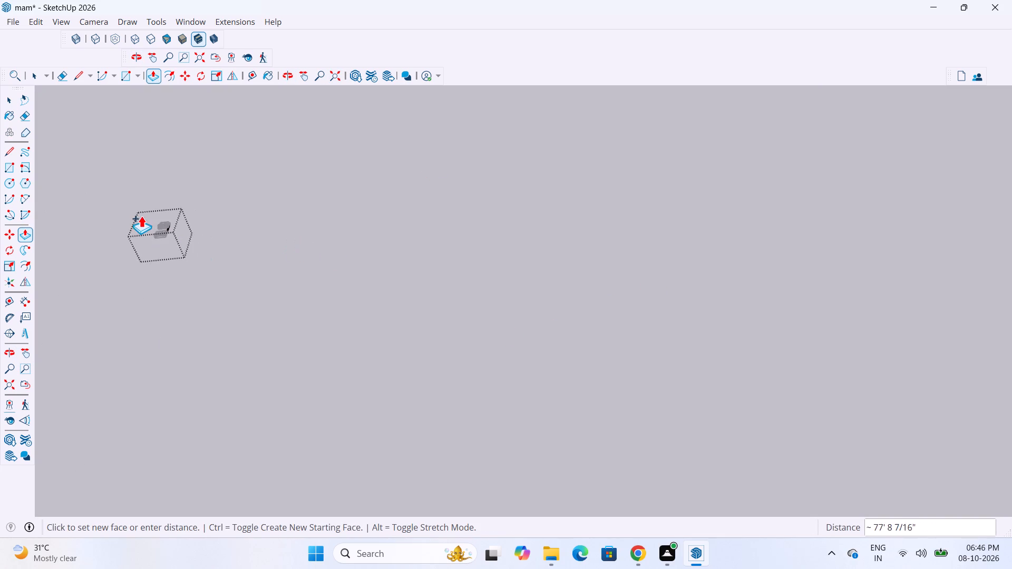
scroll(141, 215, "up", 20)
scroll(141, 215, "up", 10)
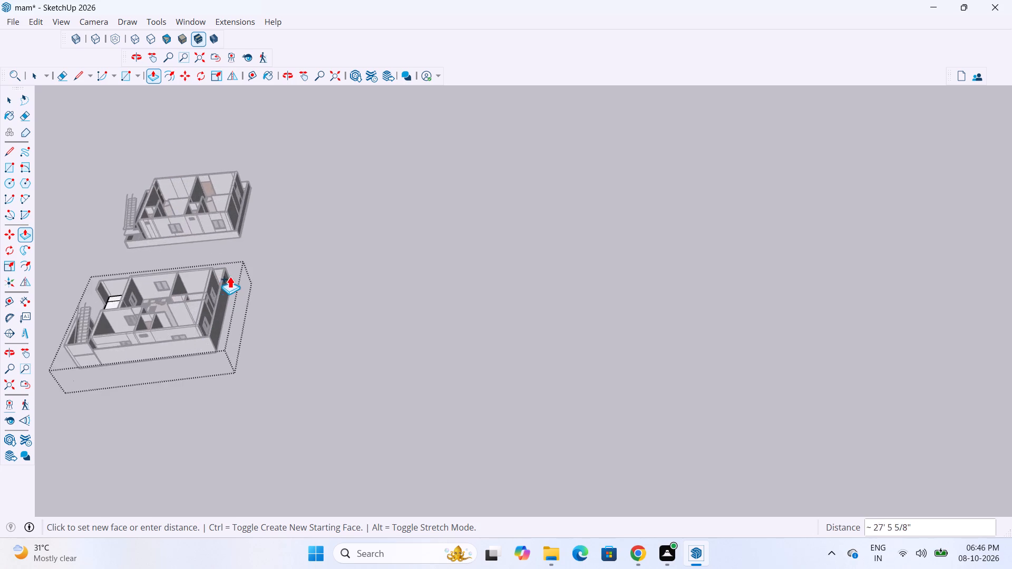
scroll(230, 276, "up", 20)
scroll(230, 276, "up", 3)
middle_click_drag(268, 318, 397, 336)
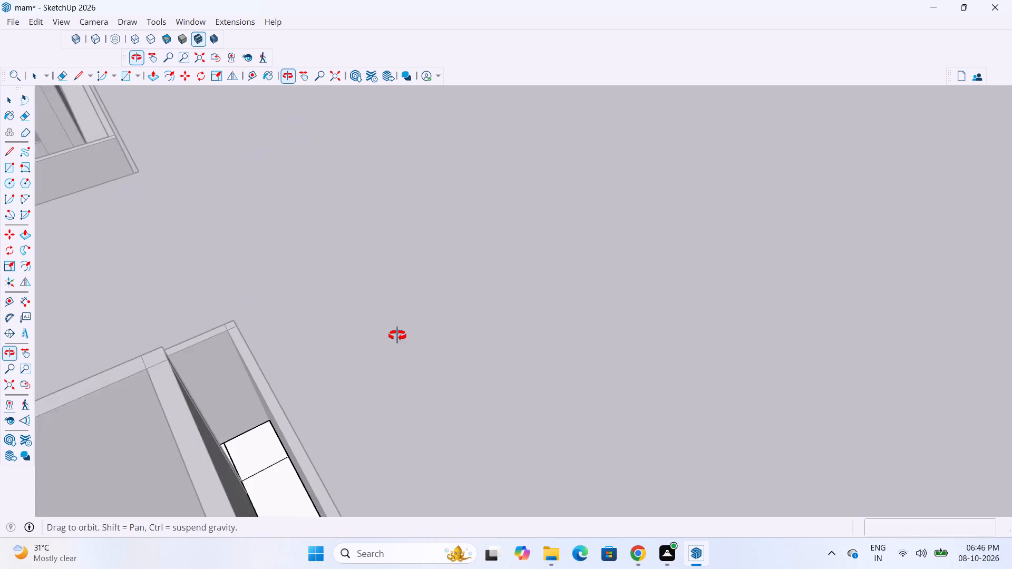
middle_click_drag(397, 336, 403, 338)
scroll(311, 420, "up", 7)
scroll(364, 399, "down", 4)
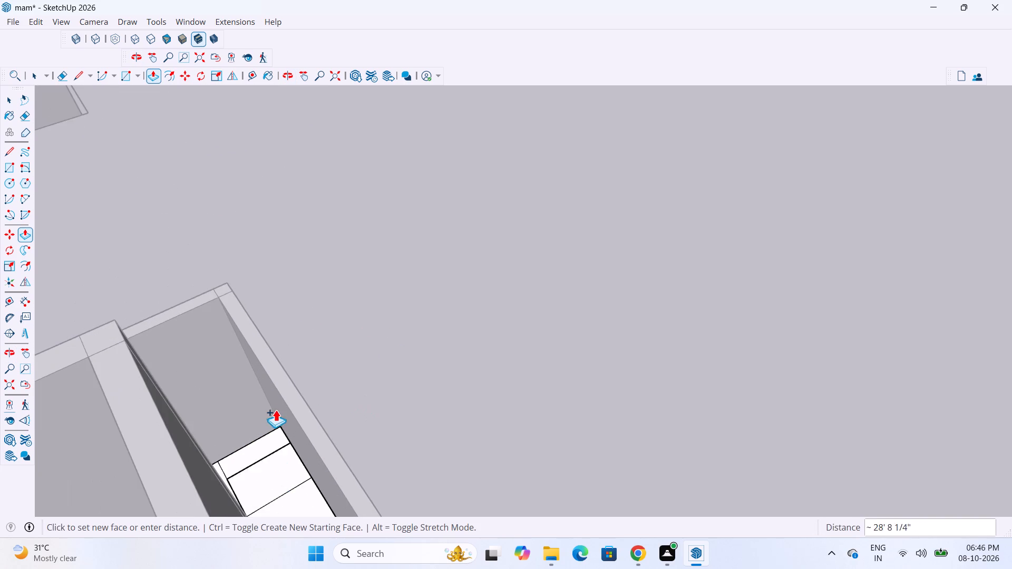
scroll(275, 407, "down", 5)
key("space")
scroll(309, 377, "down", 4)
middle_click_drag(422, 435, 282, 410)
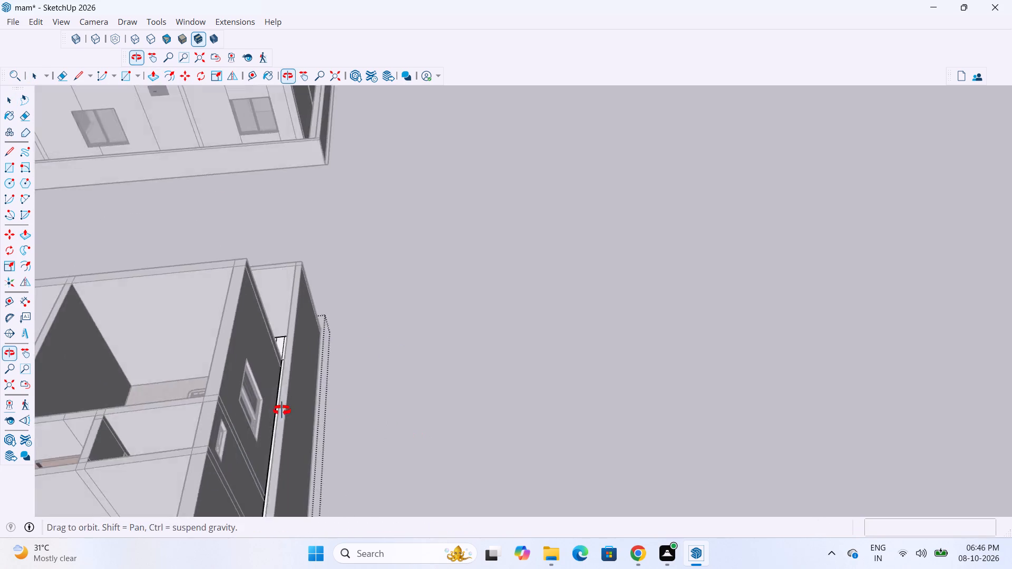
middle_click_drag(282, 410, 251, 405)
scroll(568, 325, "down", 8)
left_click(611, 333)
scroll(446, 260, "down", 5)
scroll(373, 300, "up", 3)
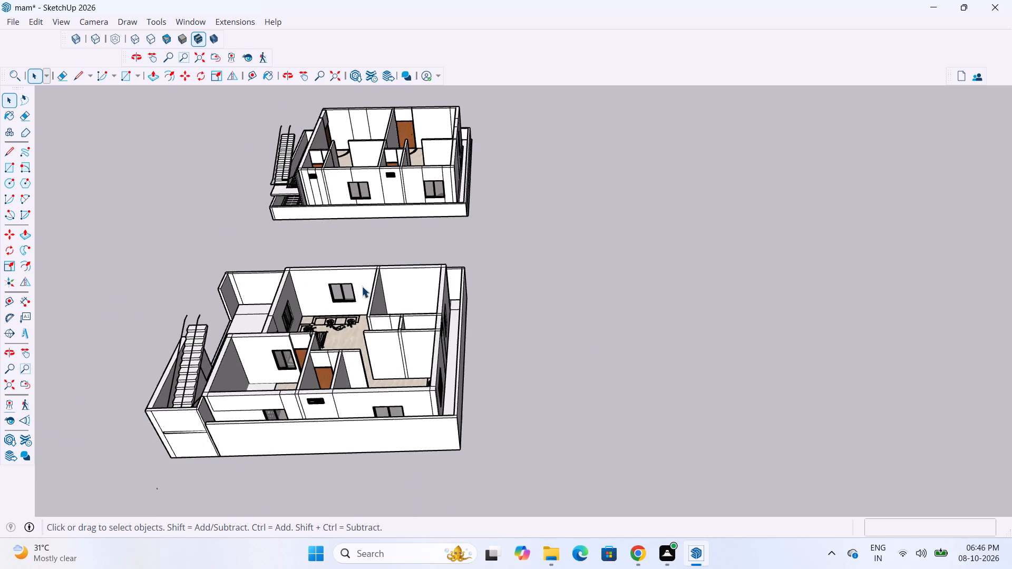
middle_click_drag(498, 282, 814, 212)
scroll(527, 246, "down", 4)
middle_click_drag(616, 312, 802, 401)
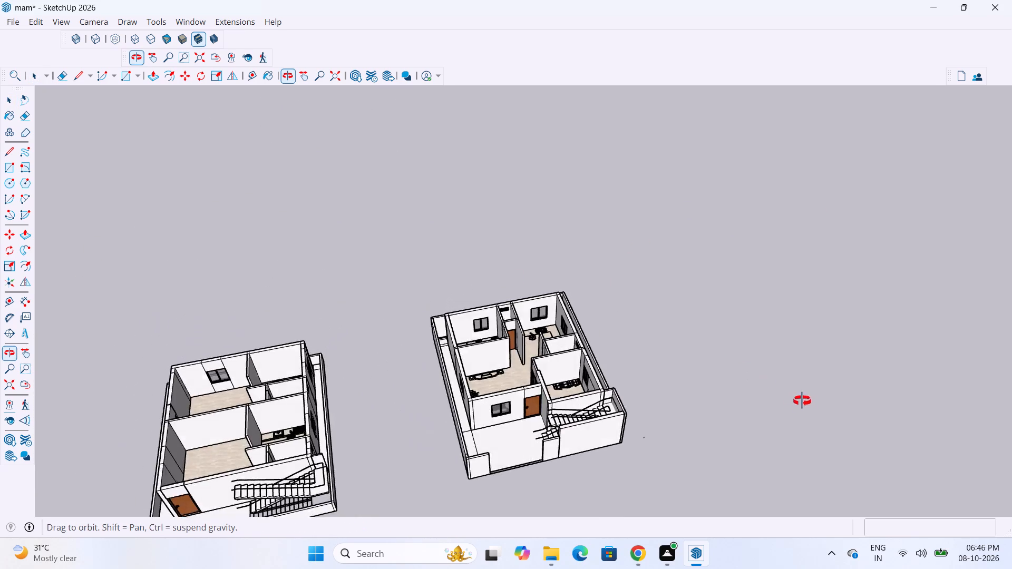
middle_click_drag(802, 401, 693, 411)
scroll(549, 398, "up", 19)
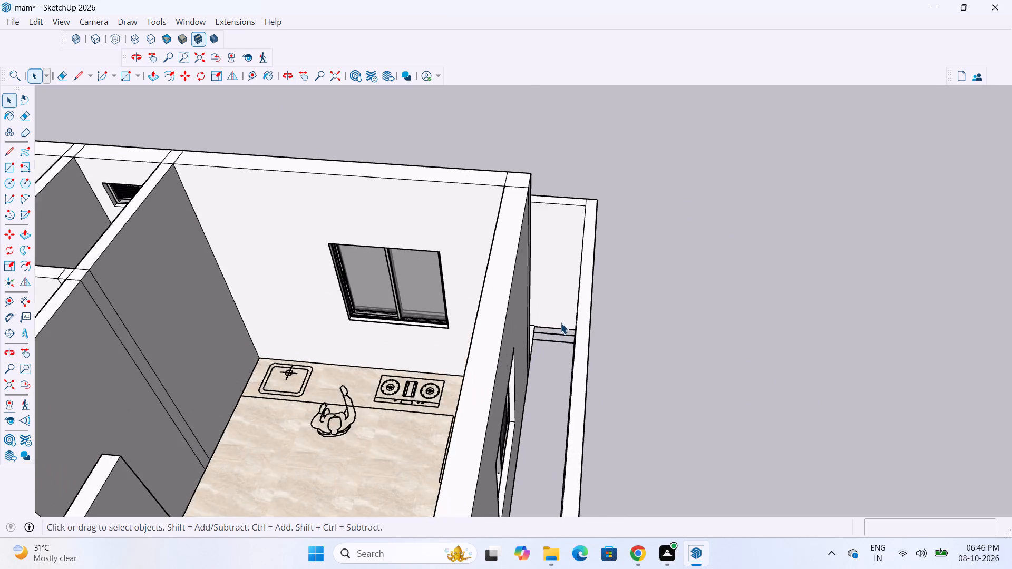
Extend the rear passage section's end about 1' 10" sideways to the boundary wall at the kitchen-side corner.
scroll(560, 322, "up", 10)
middle_click_drag(554, 315, 524, 283)
scroll(524, 386, "down", 3)
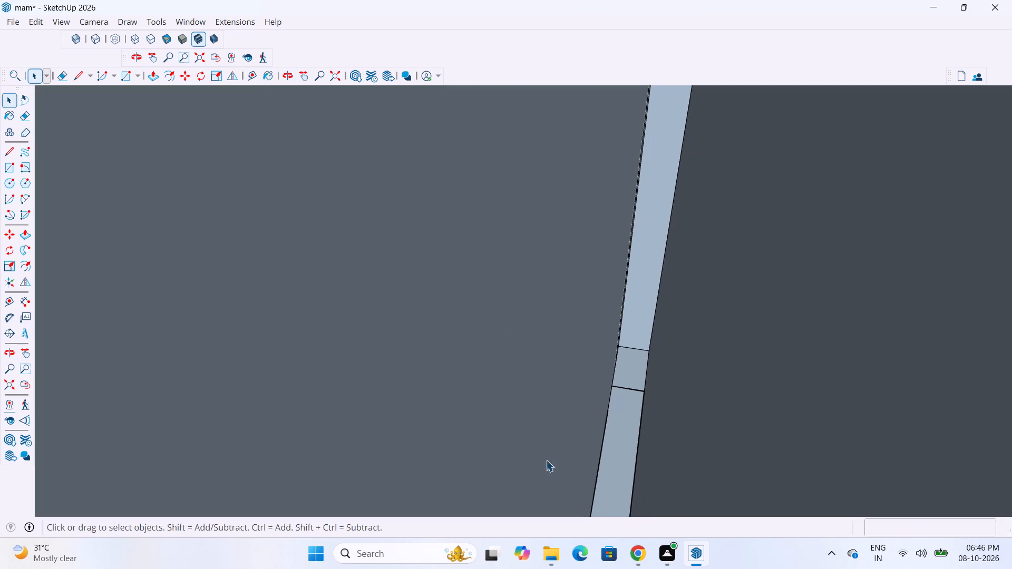
scroll(546, 460, "down", 13)
left_click(336, 78)
scroll(462, 337, "down", 2)
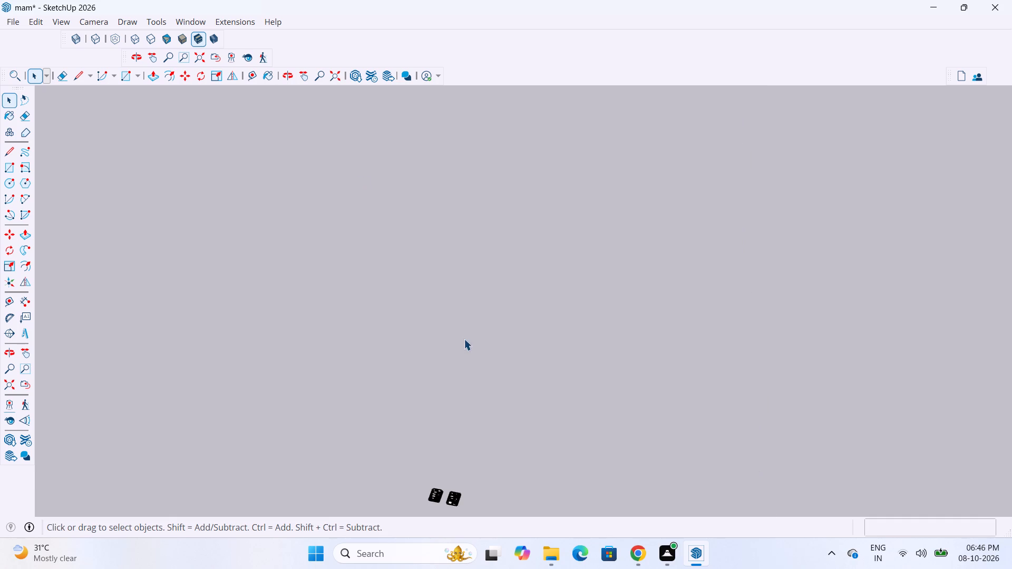
scroll(464, 339, "down", 2)
scroll(429, 477, "up", 20)
scroll(429, 477, "up", 13)
scroll(469, 369, "down", 1)
scroll(469, 369, "up", 13)
scroll(422, 393, "down", 15)
scroll(346, 356, "down", 3)
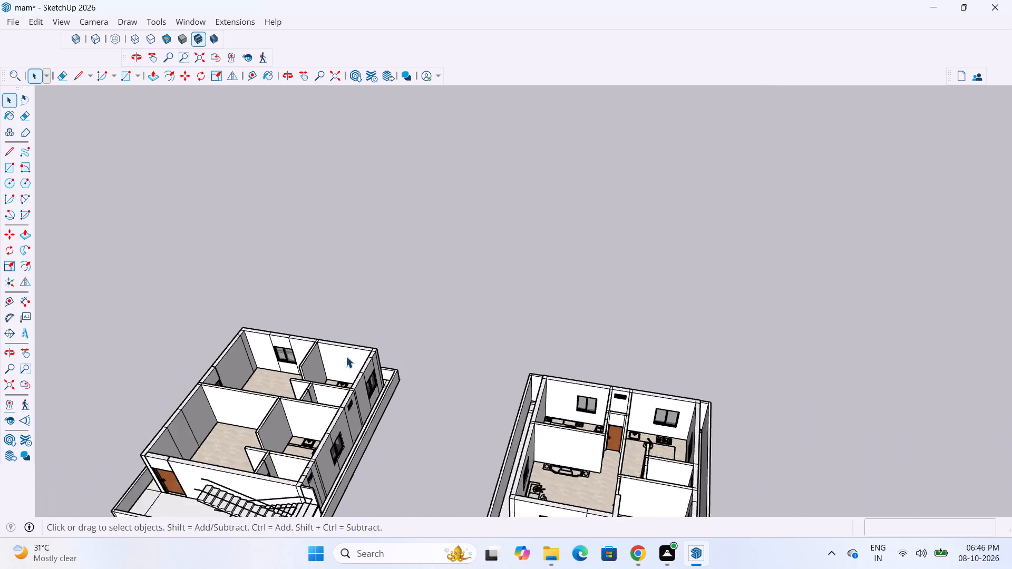
scroll(346, 356, "down", 1)
scroll(584, 467, "up", 20)
scroll(584, 467, "up", 8)
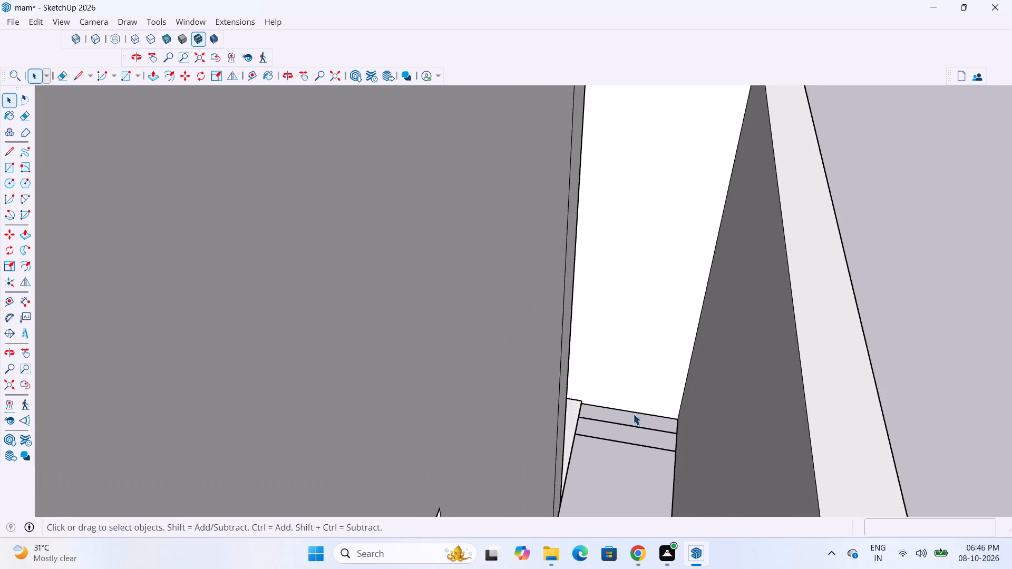
middle_click_drag(630, 435, 585, 431)
scroll(604, 468, "up", 8)
middle_click_drag(604, 445, 540, 435)
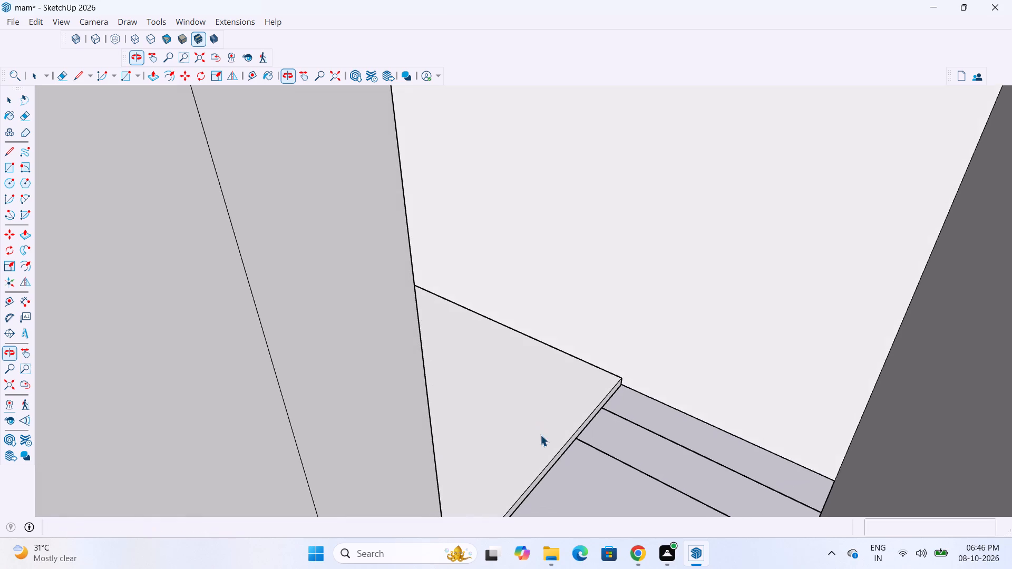
double_click(568, 434)
key("p")
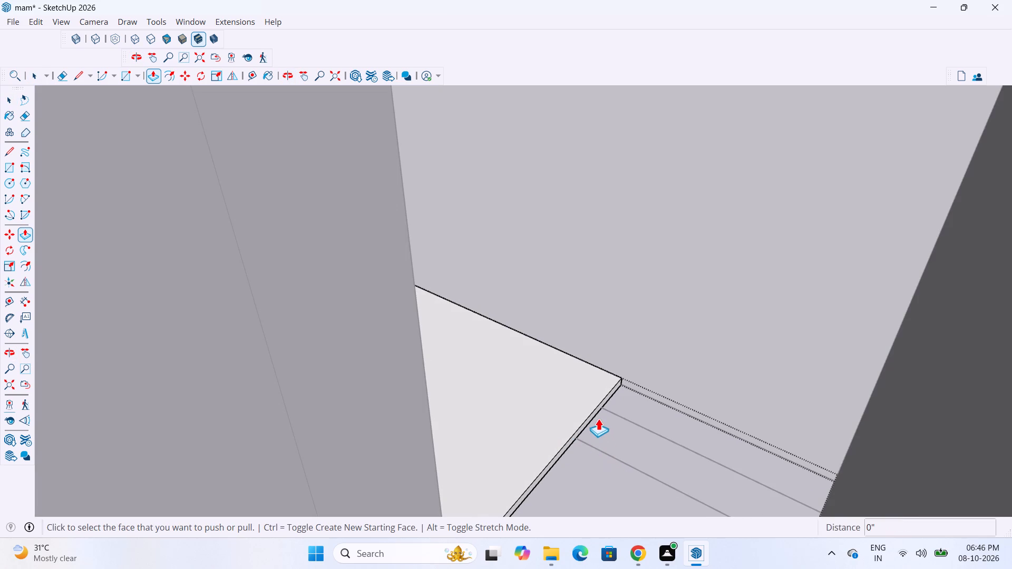
scroll(597, 415, "up", 4)
left_click(596, 411)
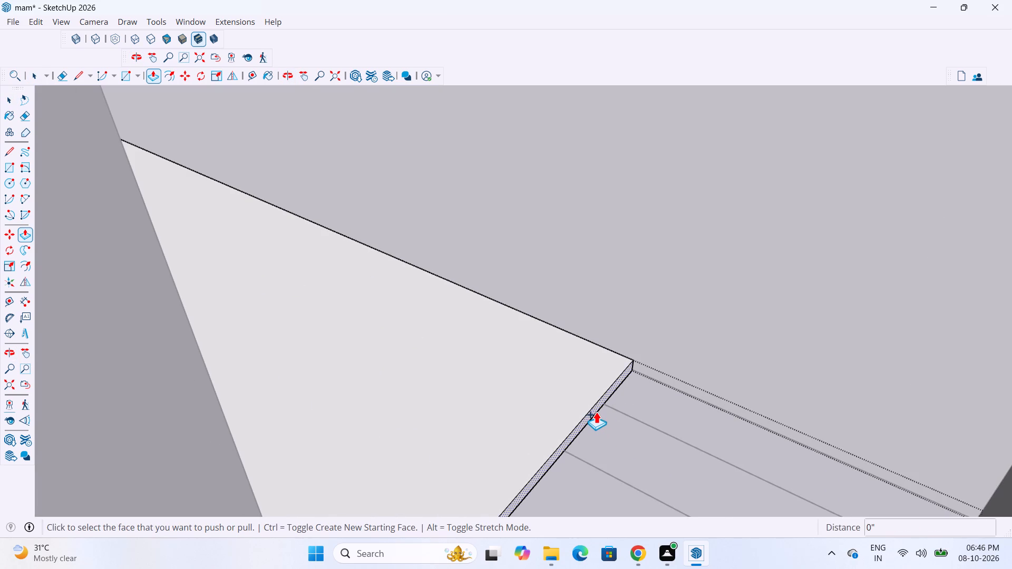
scroll(689, 414, "down", 4)
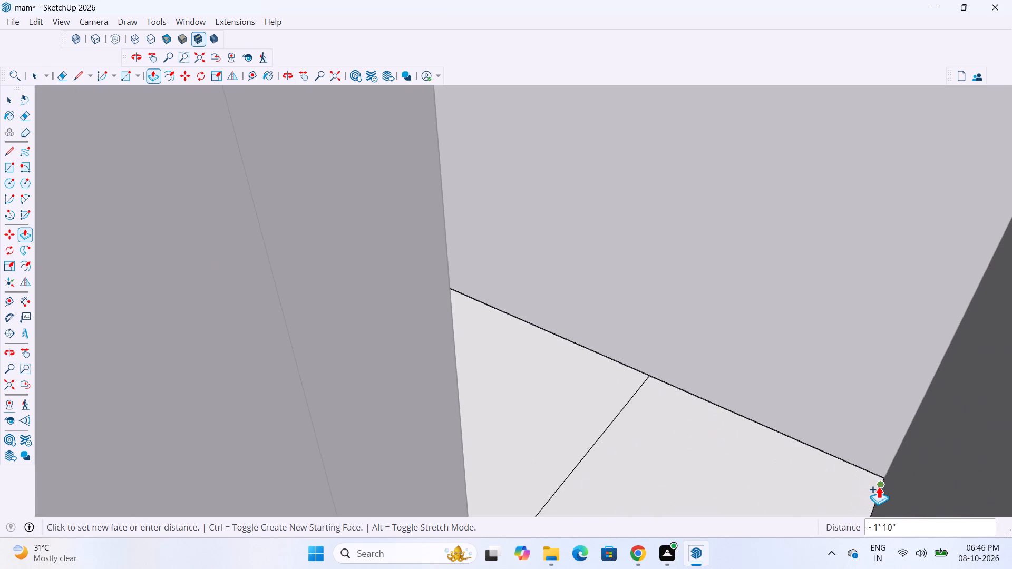
left_click(879, 486)
Extend the new corner section about 23' 10" along the kitchen-side passage toward the front slab section near the staircase.
scroll(848, 451, "down", 10)
scroll(771, 445, "down", 5)
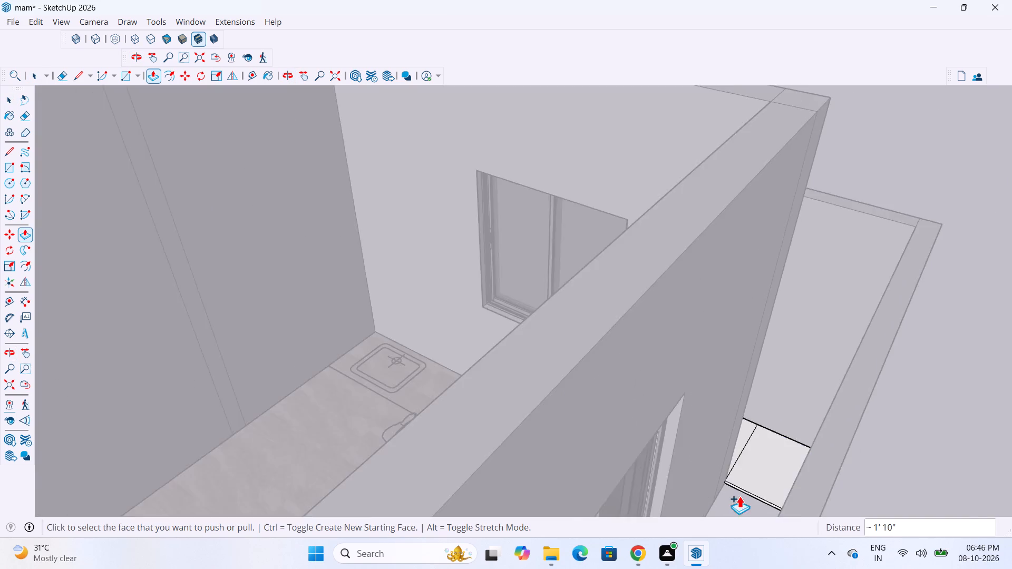
scroll(742, 503, "up", 13)
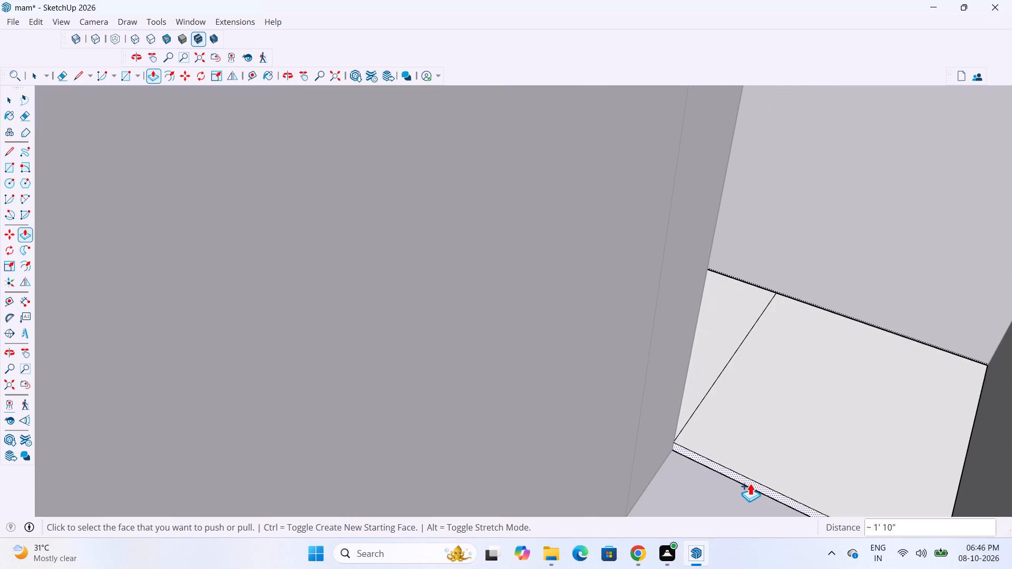
left_click(752, 482)
scroll(718, 486, "down", 19)
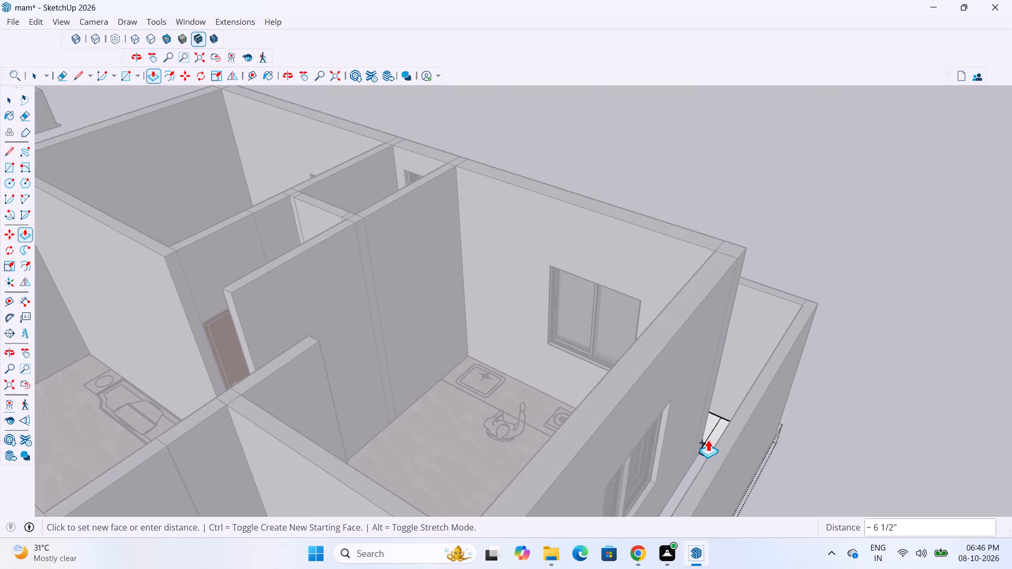
scroll(708, 439, "down", 18)
scroll(716, 414, "down", 6)
middle_click_drag(712, 439, 750, 474)
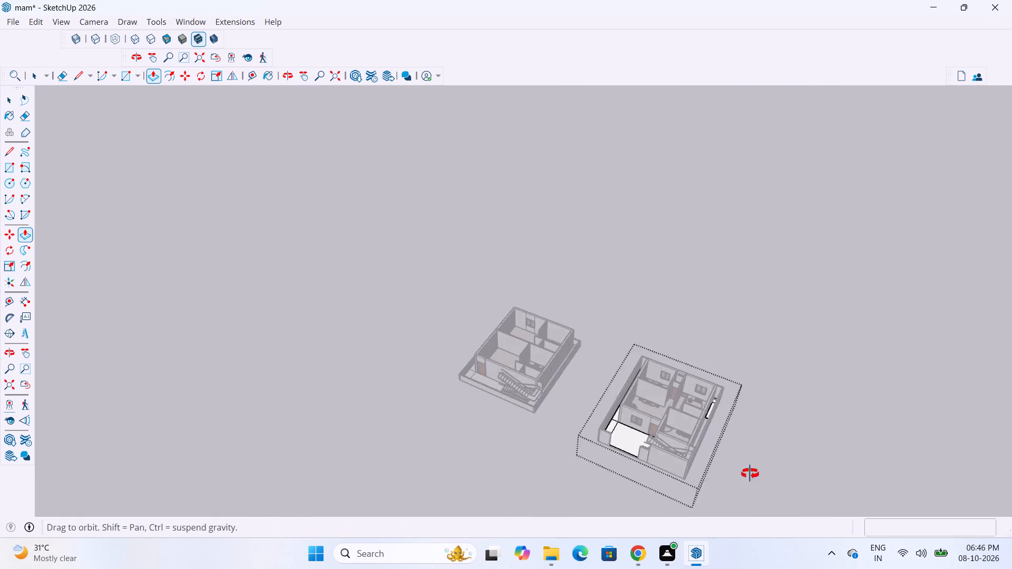
middle_click_drag(750, 474, 796, 522)
scroll(705, 440, "up", 20)
scroll(705, 440, "up", 2)
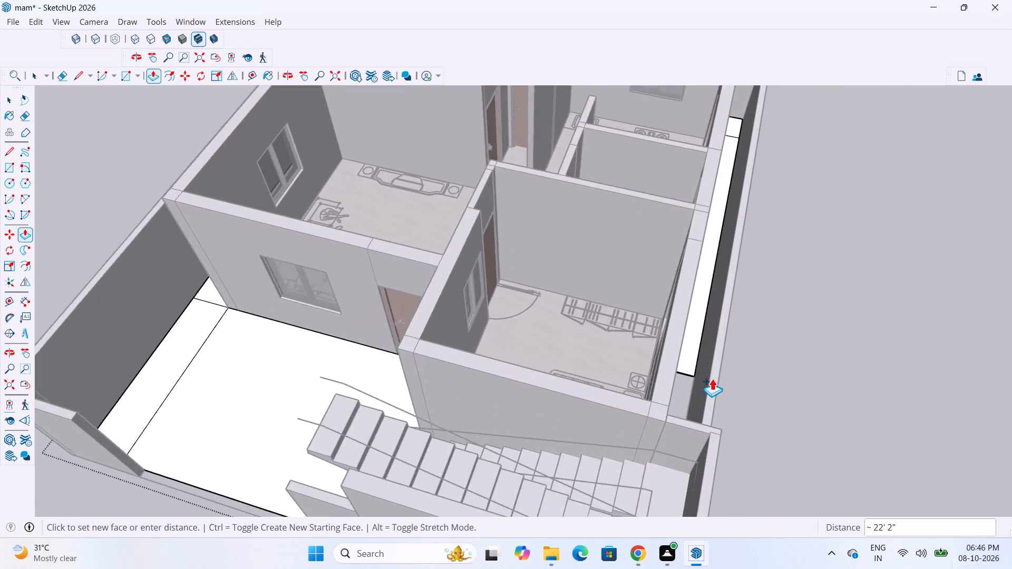
scroll(712, 378, "up", 1)
middle_click_drag(708, 384, 286, 451)
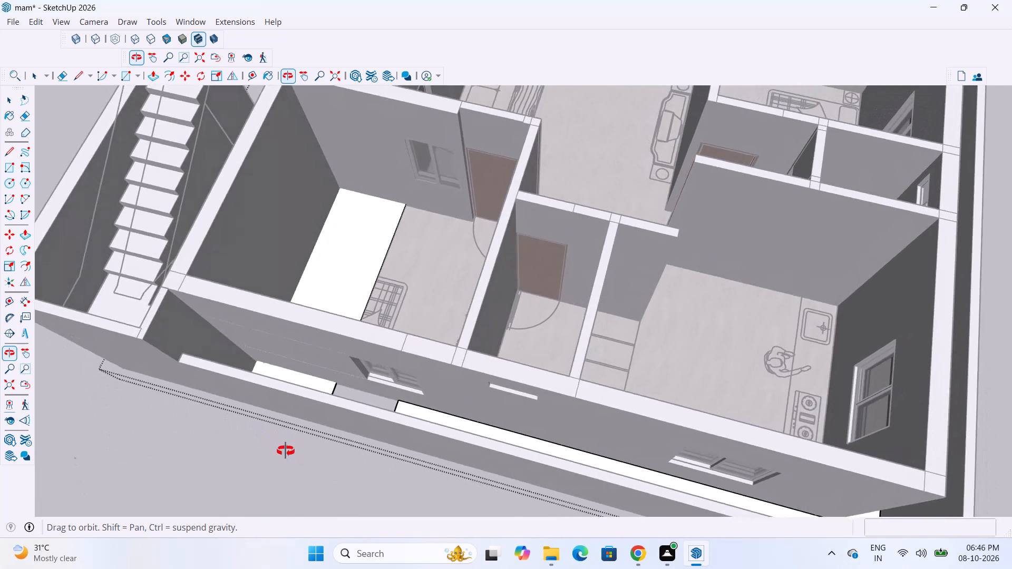
middle_click_drag(286, 451, 280, 452)
scroll(275, 404, "up", 6)
scroll(332, 385, "down", 4)
middle_click_drag(371, 352, 417, 359)
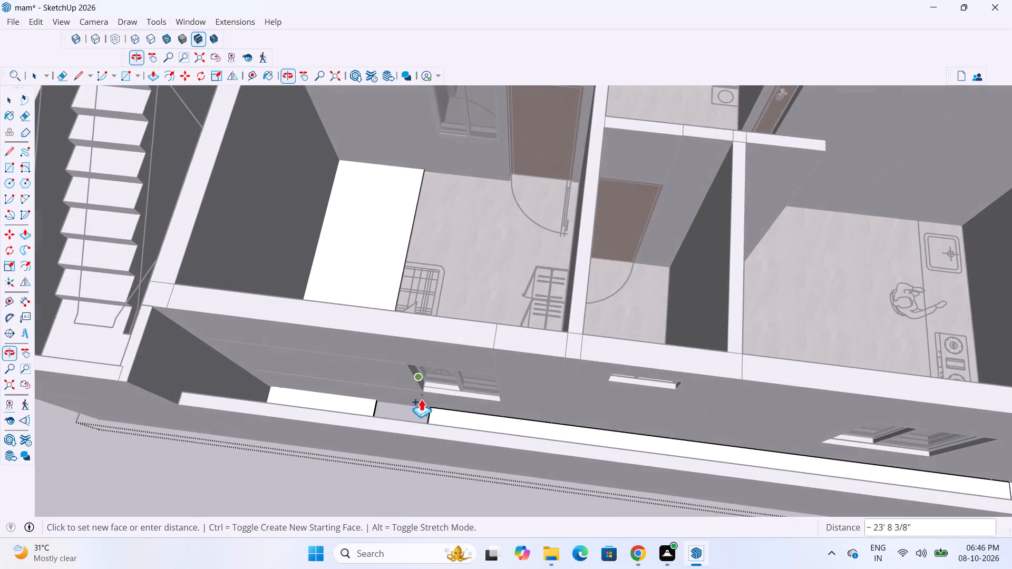
scroll(417, 414, "up", 16)
scroll(463, 389, "down", 11)
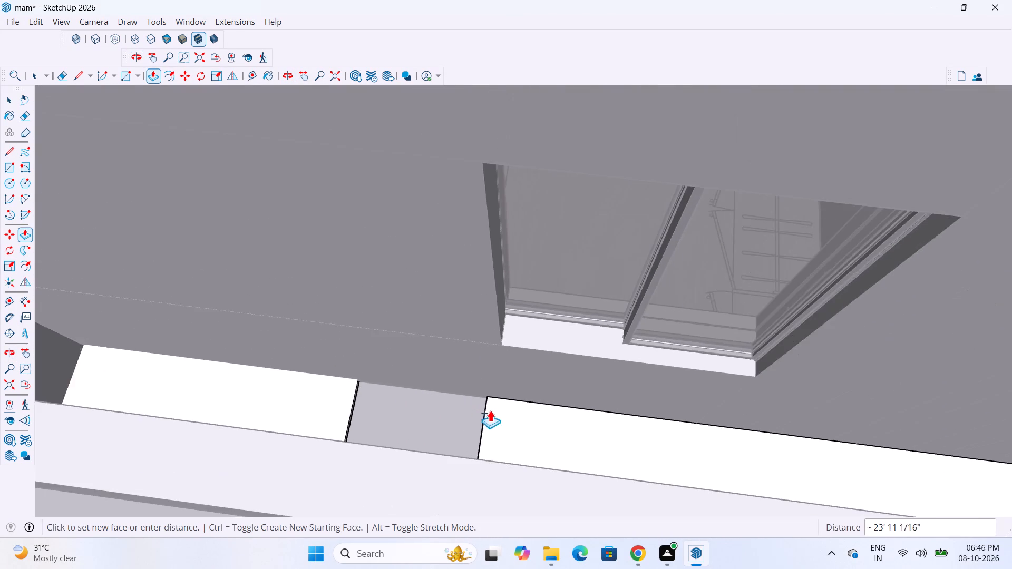
scroll(490, 410, "down", 3)
scroll(559, 409, "down", 12)
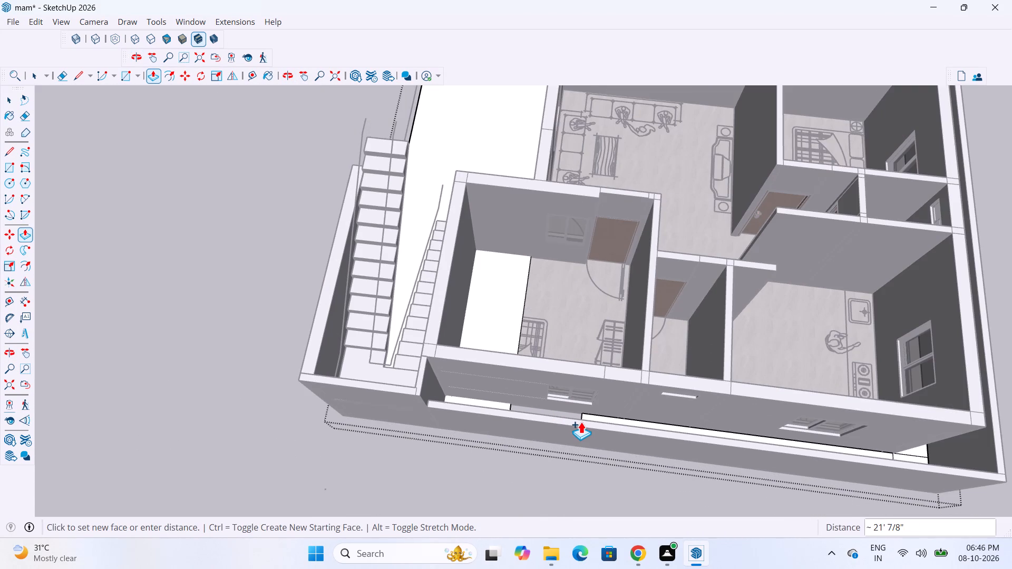
scroll(576, 421, "down", 3)
scroll(573, 421, "up", 8)
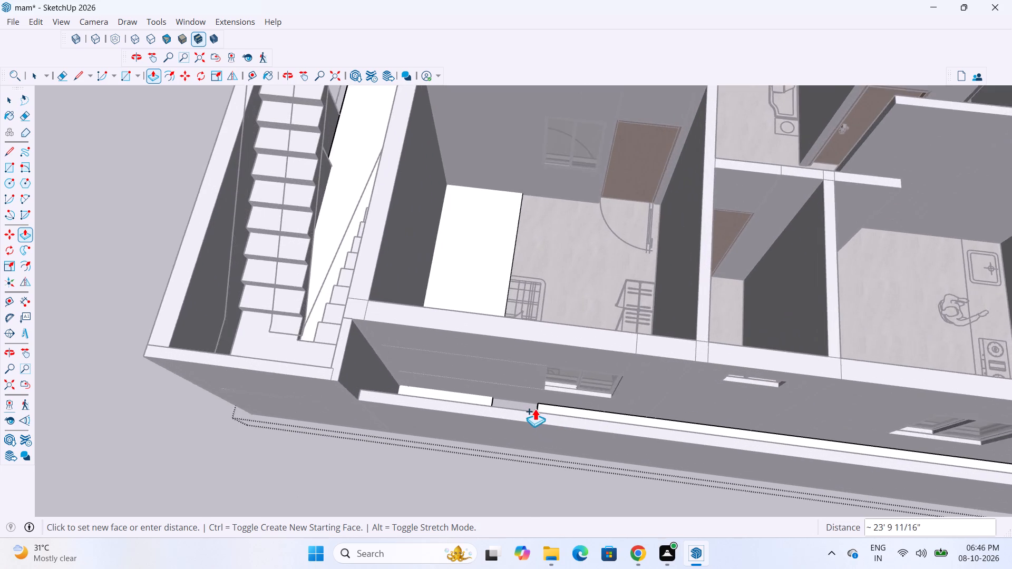
scroll(535, 408, "up", 7)
left_click(531, 407)
key("space")
key("space")
Push the front slab section's rear edge back about 4' 6 1/2", out of the bedroom beside the staircase and the side passage.
scroll(563, 357, "down", 5)
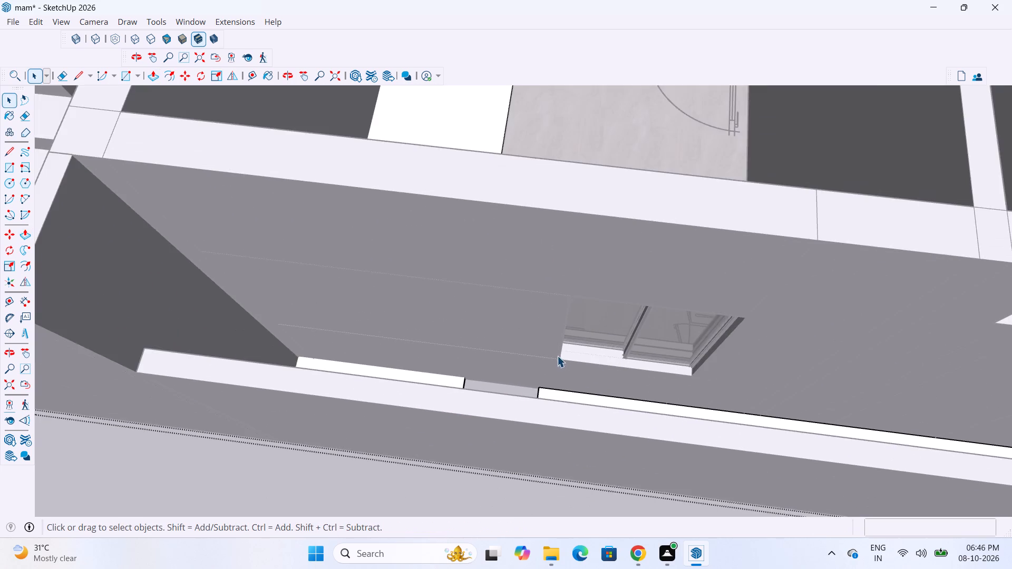
scroll(557, 356, "down", 4)
left_click(435, 485)
scroll(456, 400, "up", 2)
middle_click_drag(486, 374, 661, 395)
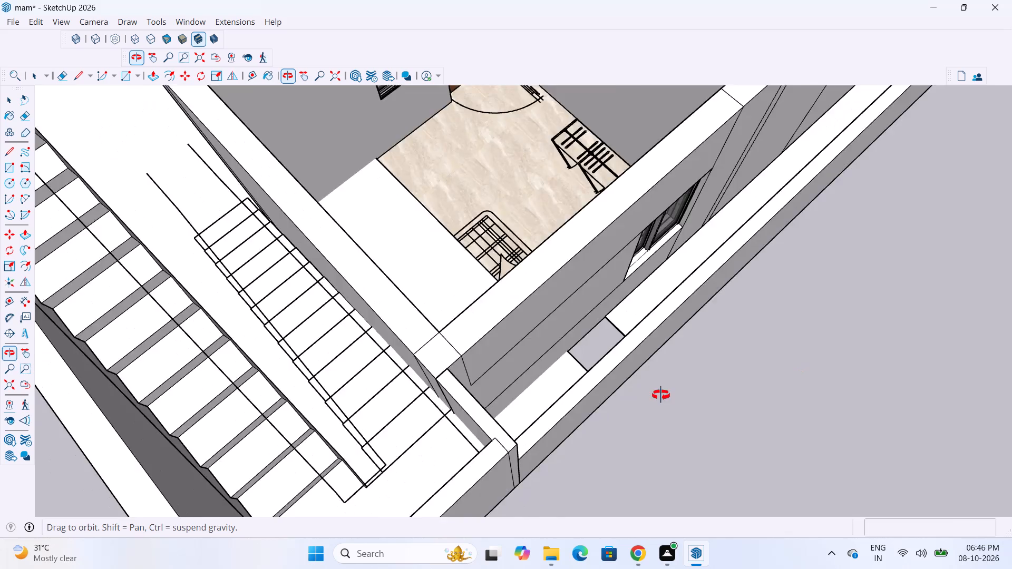
middle_click_drag(661, 395, 414, 410)
scroll(473, 380, "up", 10)
middle_click_drag(486, 381, 388, 357)
scroll(438, 372, "up", 7)
key("p")
scroll(463, 361, "up", 5)
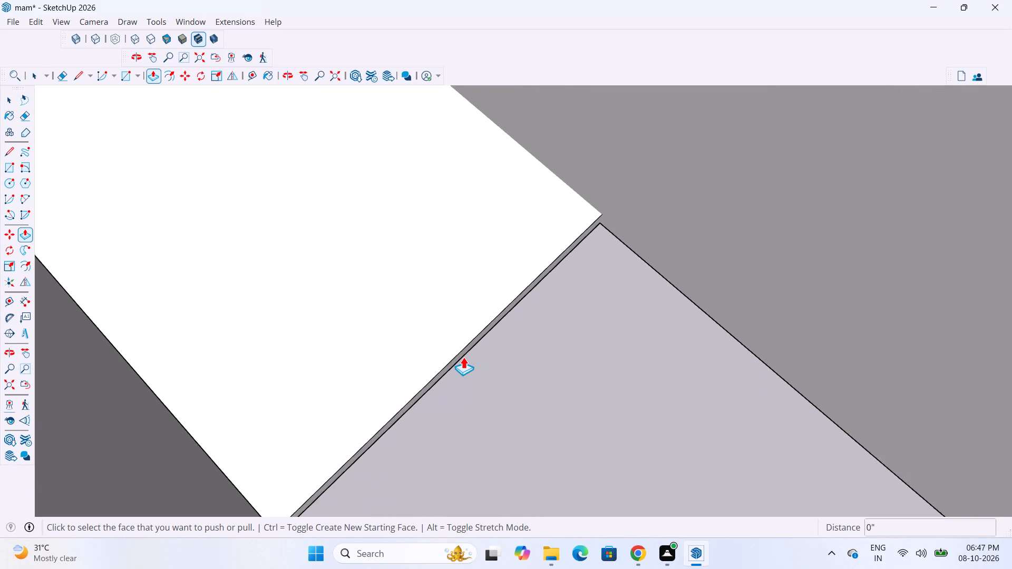
scroll(463, 357, "up", 5)
key("space")
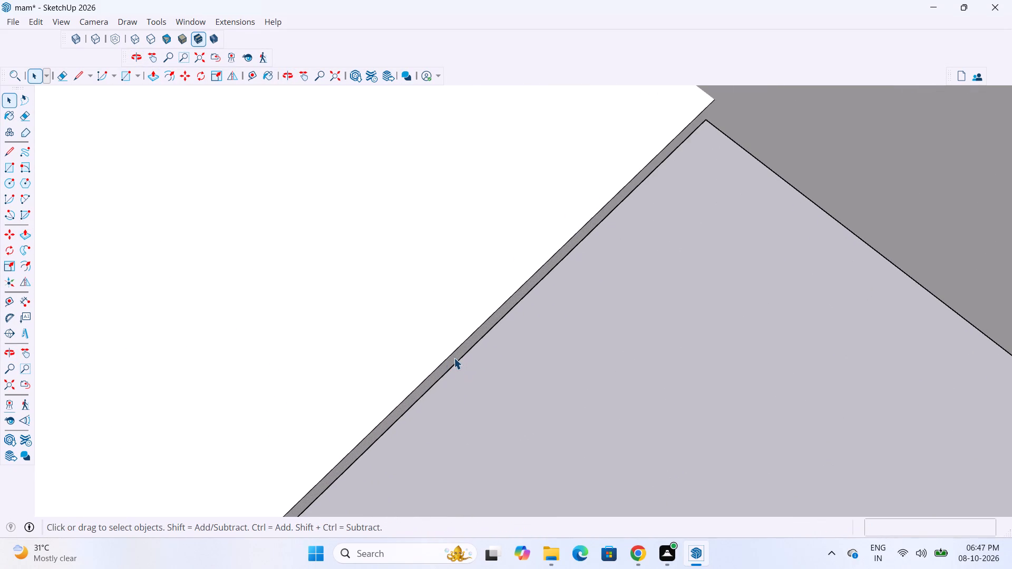
double_click(453, 357)
key("p")
left_click(458, 351)
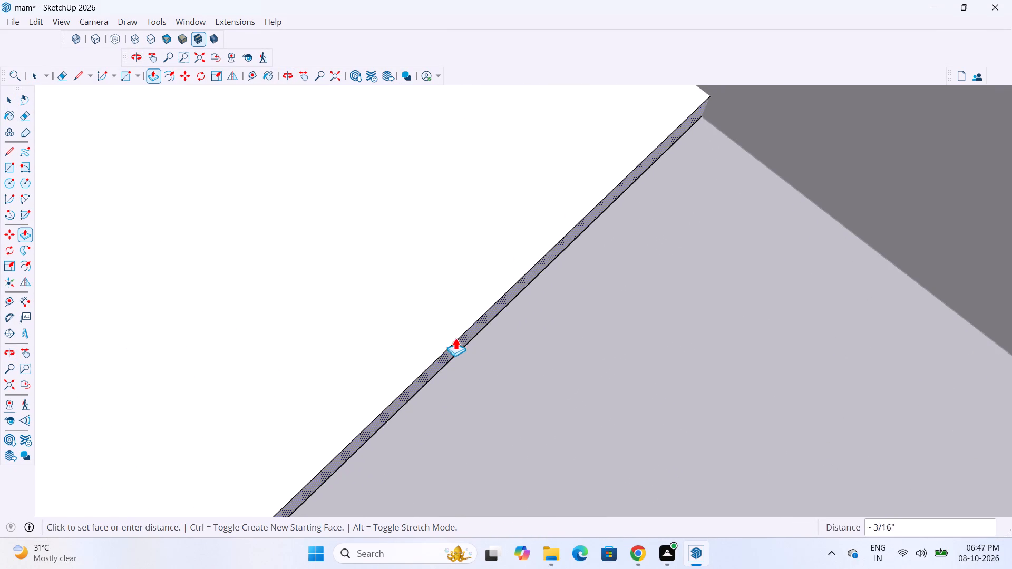
scroll(459, 332, "down", 19)
scroll(462, 328, "down", 5)
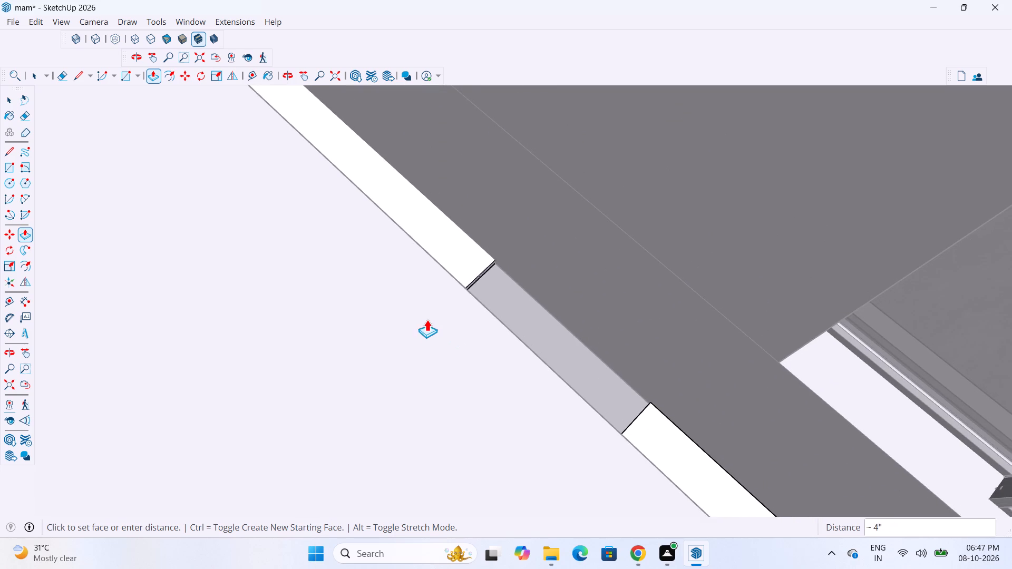
scroll(429, 334, "down", 9)
scroll(425, 409, "down", 15)
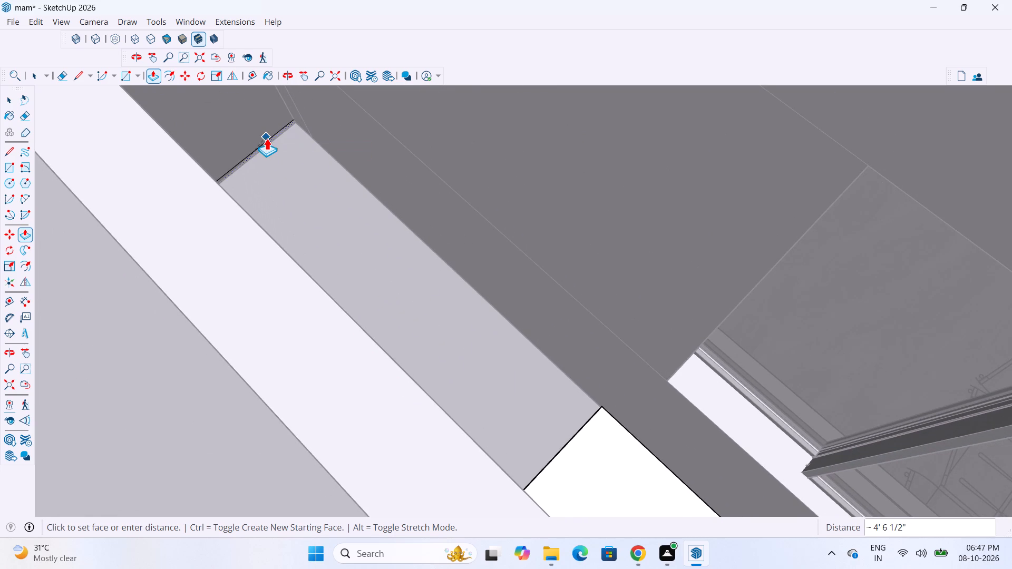
left_click(267, 138)
scroll(480, 246, "down", 14)
scroll(460, 341, "down", 5)
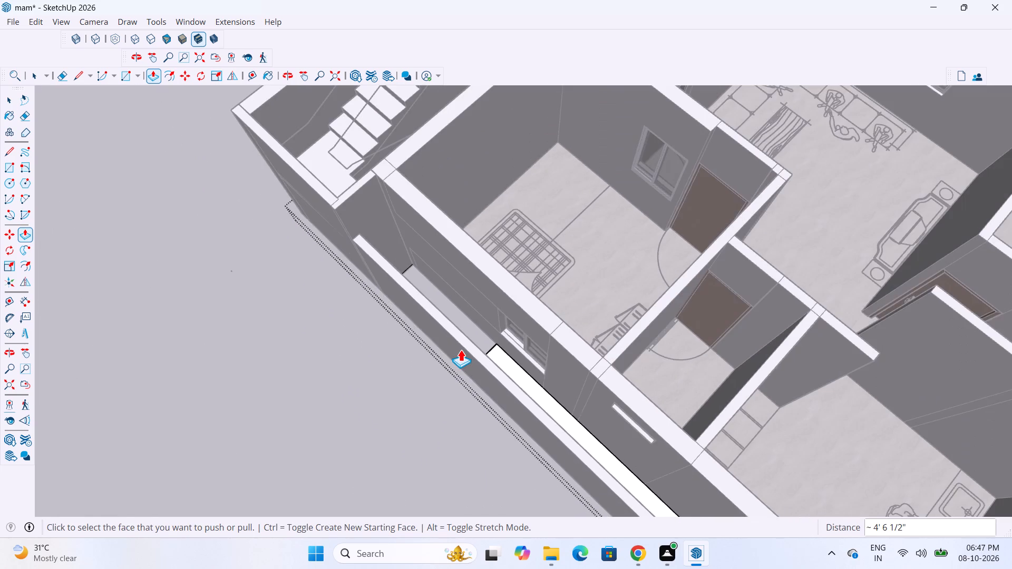
middle_click_drag(424, 315, 755, 238)
key("space")
left_click(643, 444)
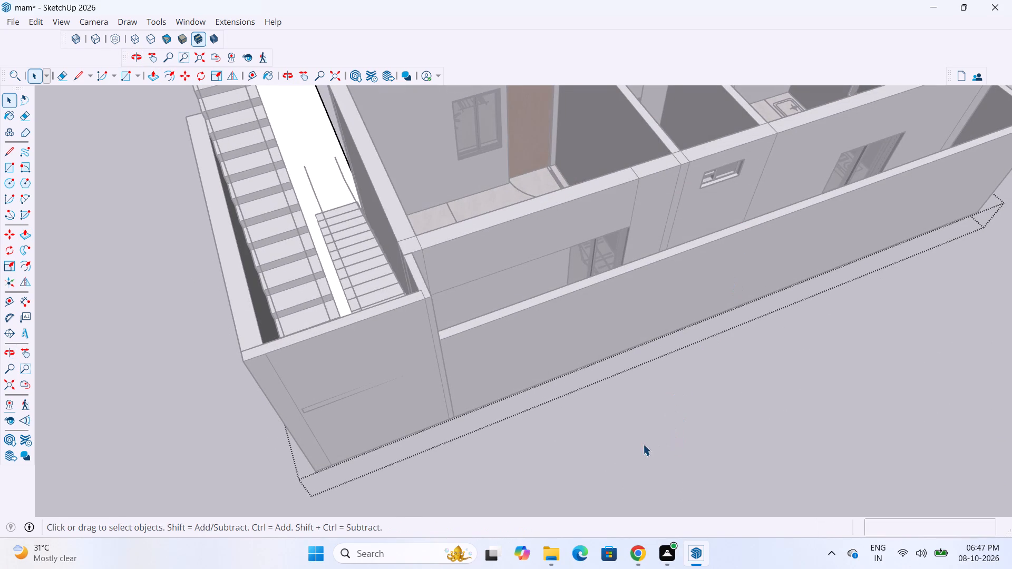
left_click(724, 387)
Extend the kitchen-side passage slab's open end about 6' 6 3/8" to the wall behind the staircase.
scroll(359, 232, "up", 8)
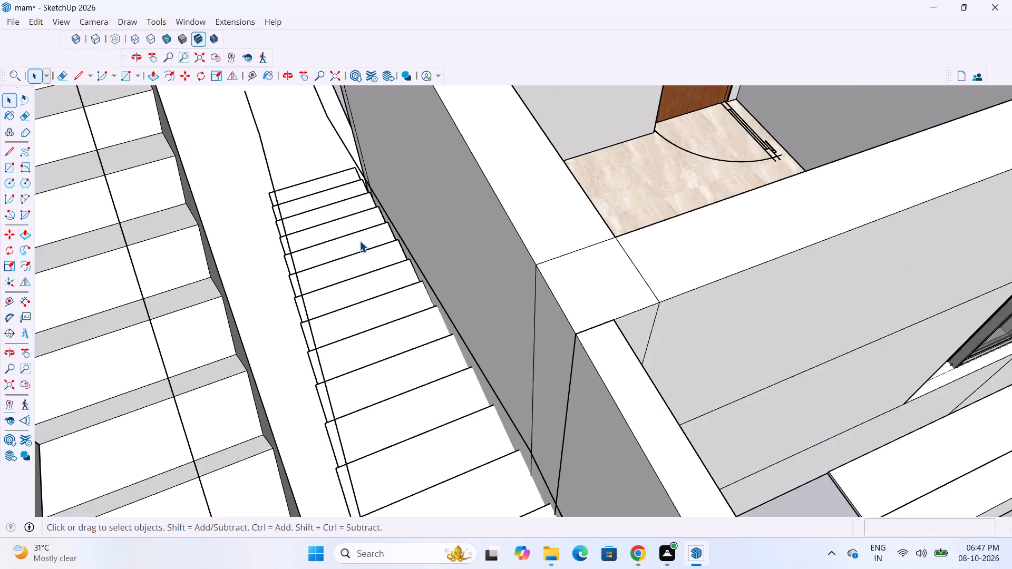
middle_click_drag(359, 241, 537, 131)
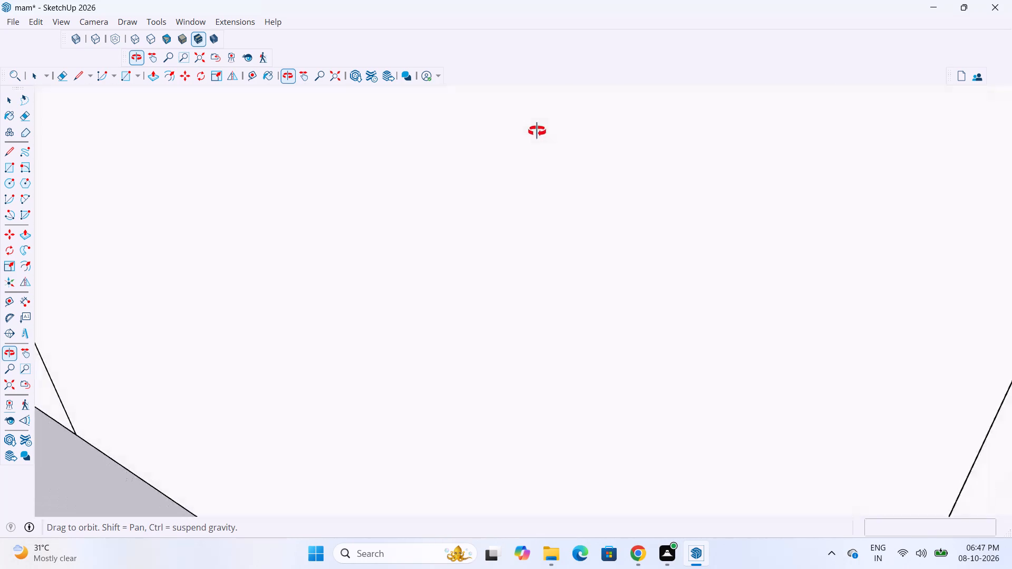
middle_click_drag(537, 131, 483, 149)
scroll(425, 174, "down", 20)
scroll(425, 174, "down", 5)
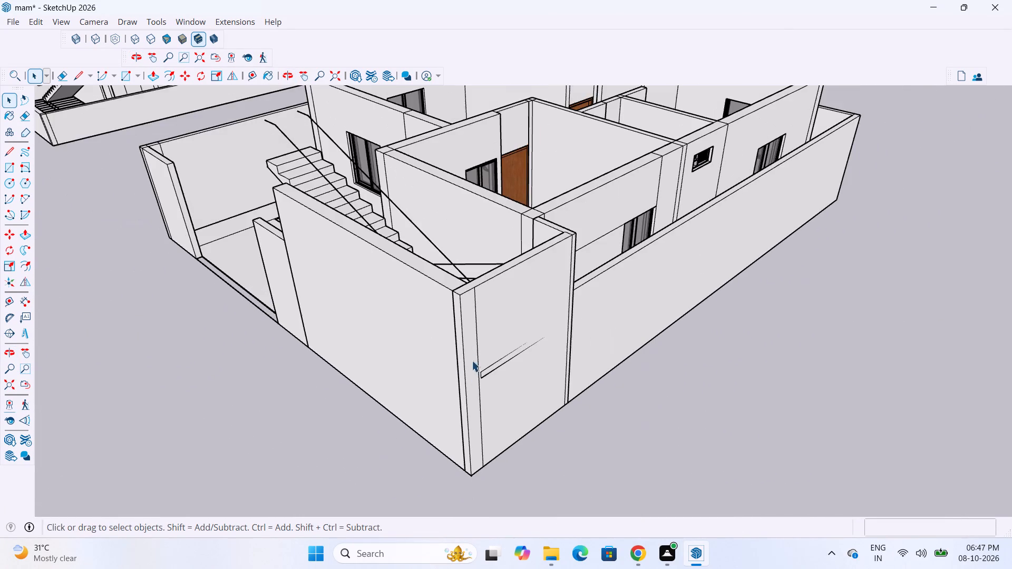
middle_click_drag(507, 305, 603, 394)
scroll(731, 317, "up", 11)
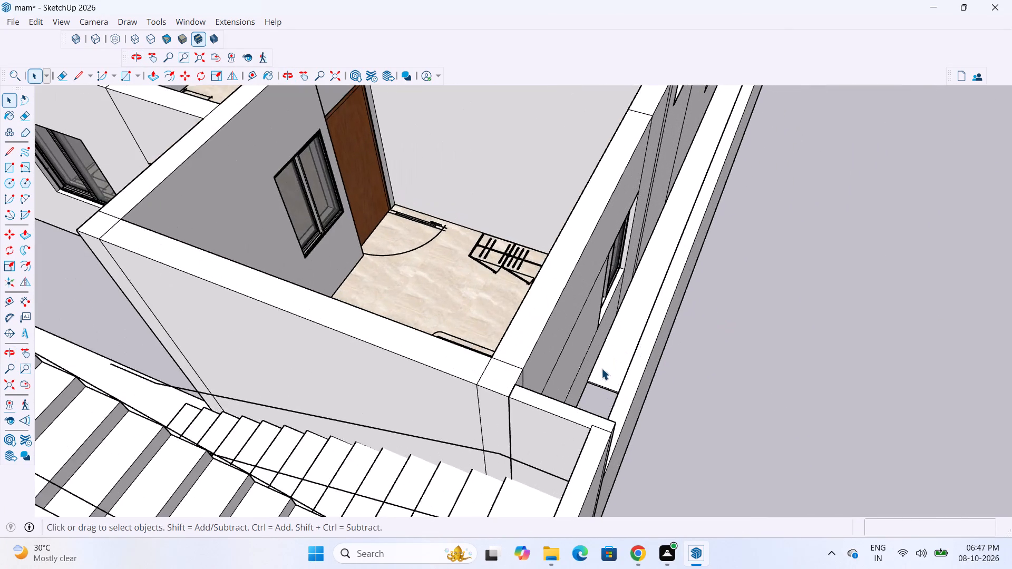
scroll(601, 368, "up", 5)
middle_click_drag(589, 400, 578, 404)
scroll(586, 414, "up", 8)
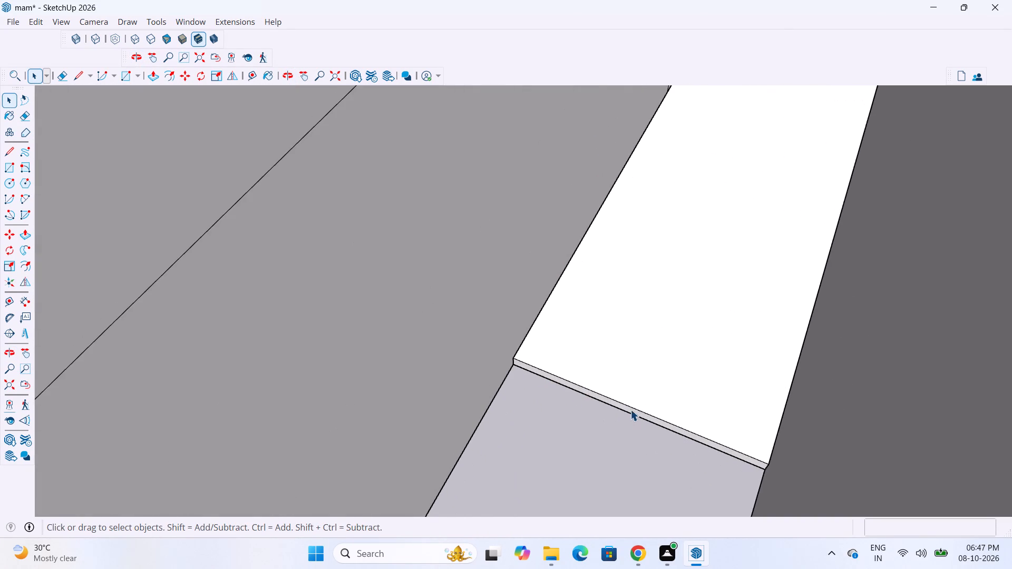
double_click(630, 409)
key("p")
scroll(637, 414, "up", 3)
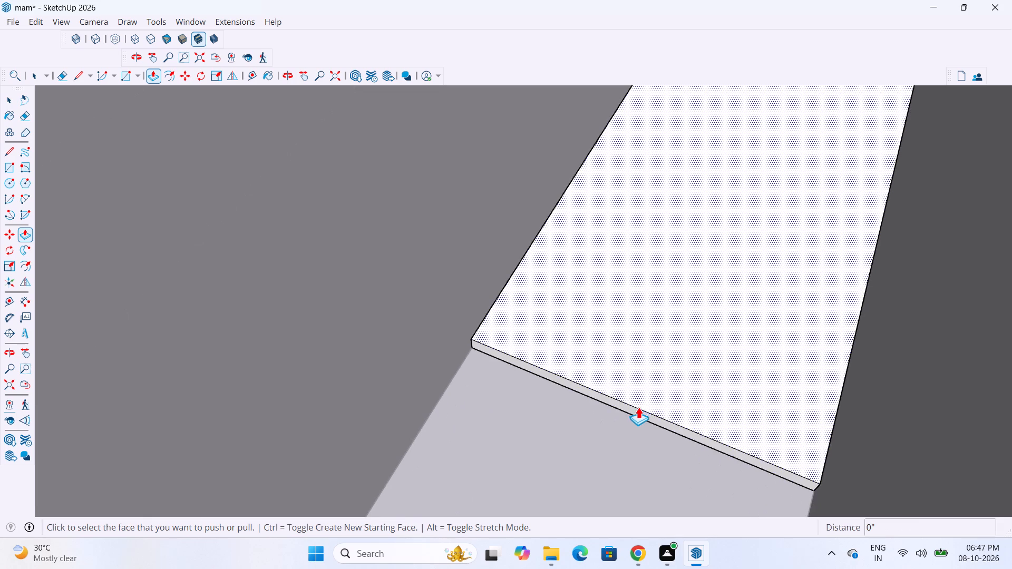
scroll(655, 422, "up", 6)
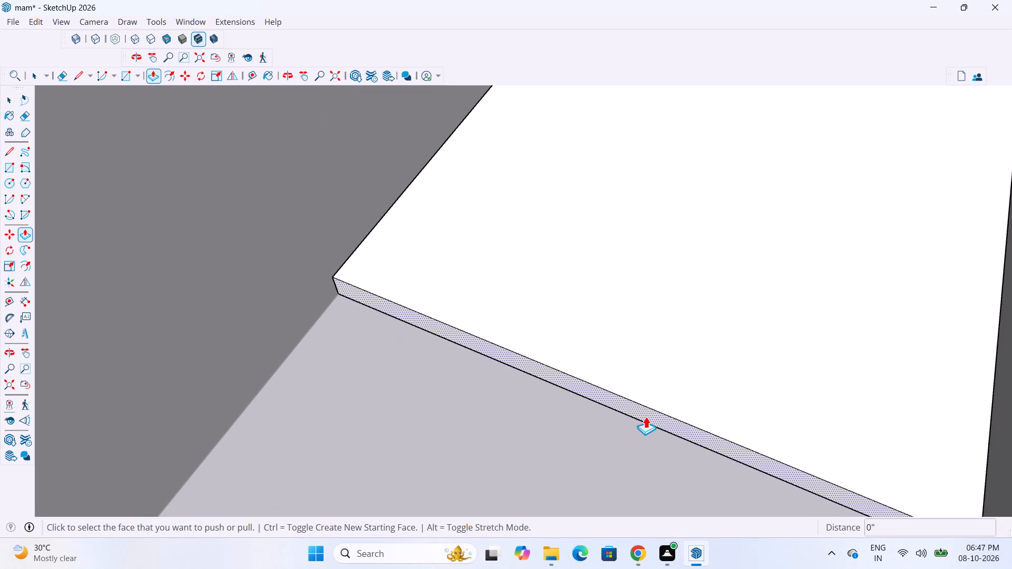
left_click(648, 416)
scroll(628, 421, "down", 18)
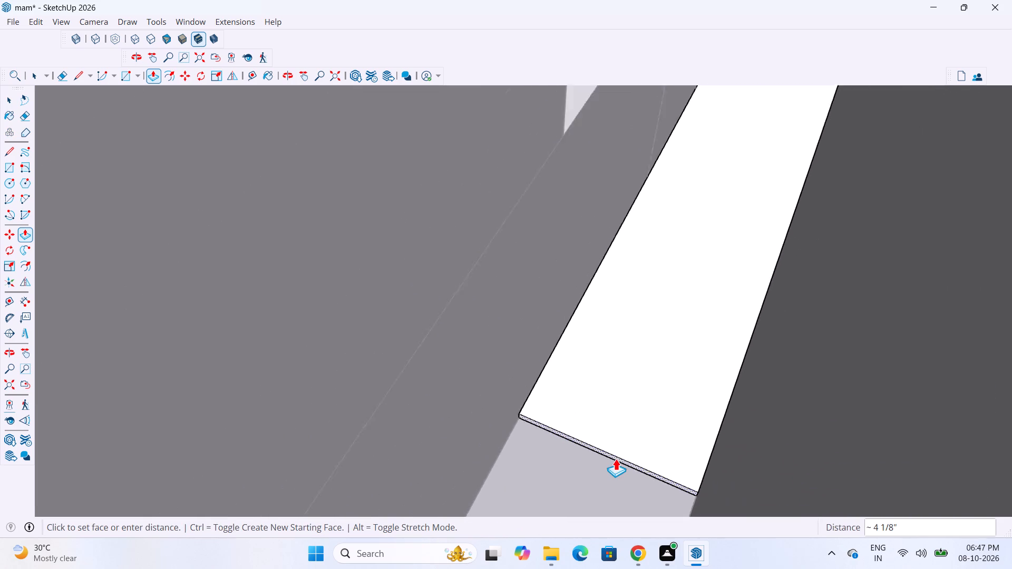
scroll(616, 458, "down", 11)
middle_click_drag(653, 421, 372, 518)
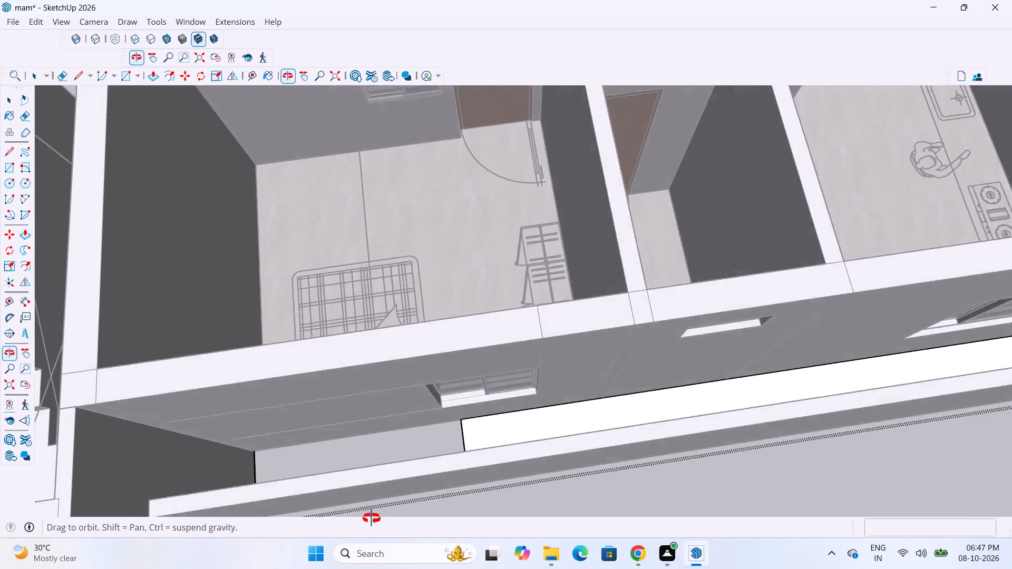
middle_click_drag(372, 518, 235, 497)
scroll(231, 295, "up", 12)
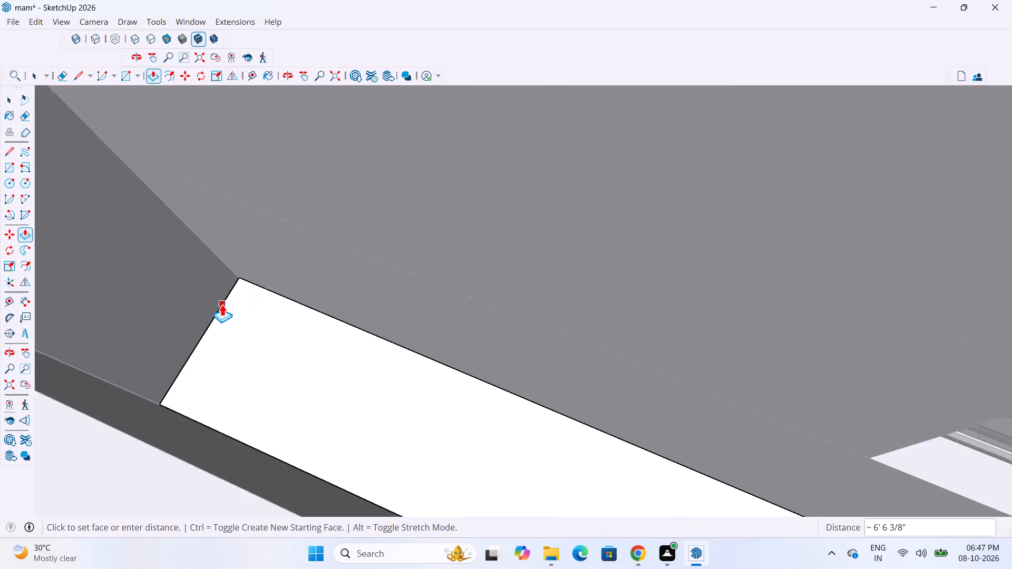
scroll(222, 304, "up", 2)
left_click(222, 304)
scroll(316, 389, "down", 16)
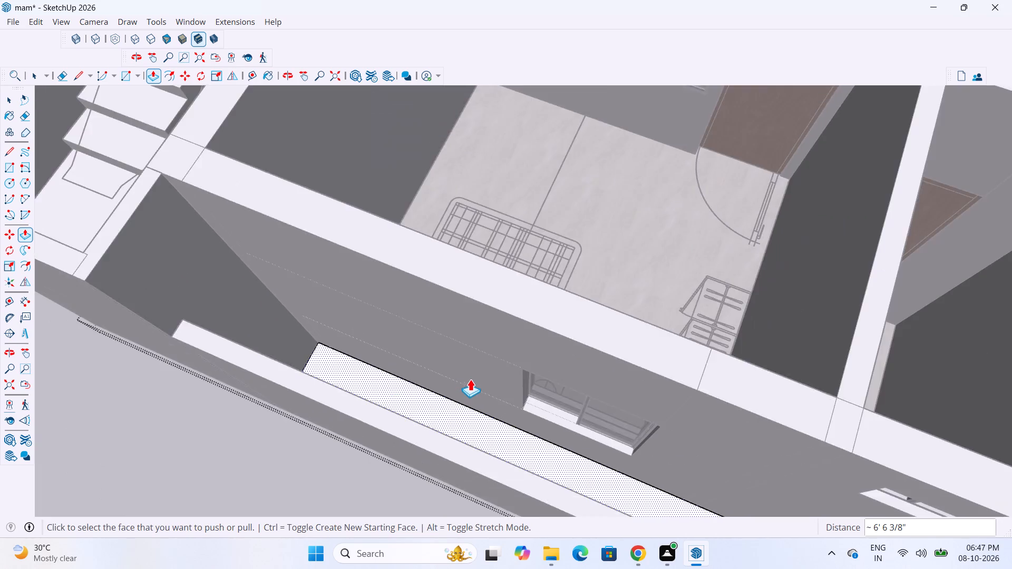
scroll(470, 379, "down", 14)
key("space")
left_click(348, 451)
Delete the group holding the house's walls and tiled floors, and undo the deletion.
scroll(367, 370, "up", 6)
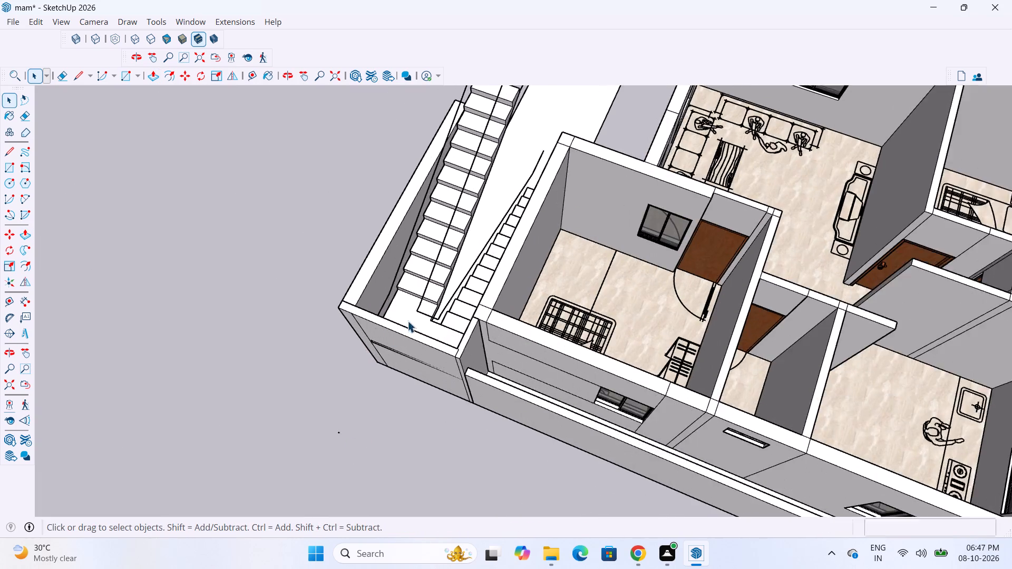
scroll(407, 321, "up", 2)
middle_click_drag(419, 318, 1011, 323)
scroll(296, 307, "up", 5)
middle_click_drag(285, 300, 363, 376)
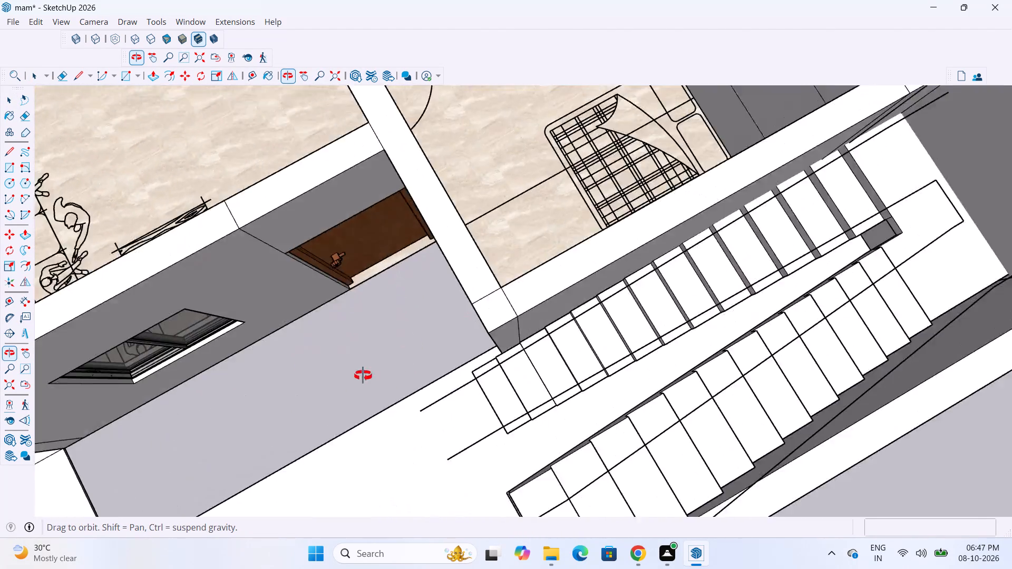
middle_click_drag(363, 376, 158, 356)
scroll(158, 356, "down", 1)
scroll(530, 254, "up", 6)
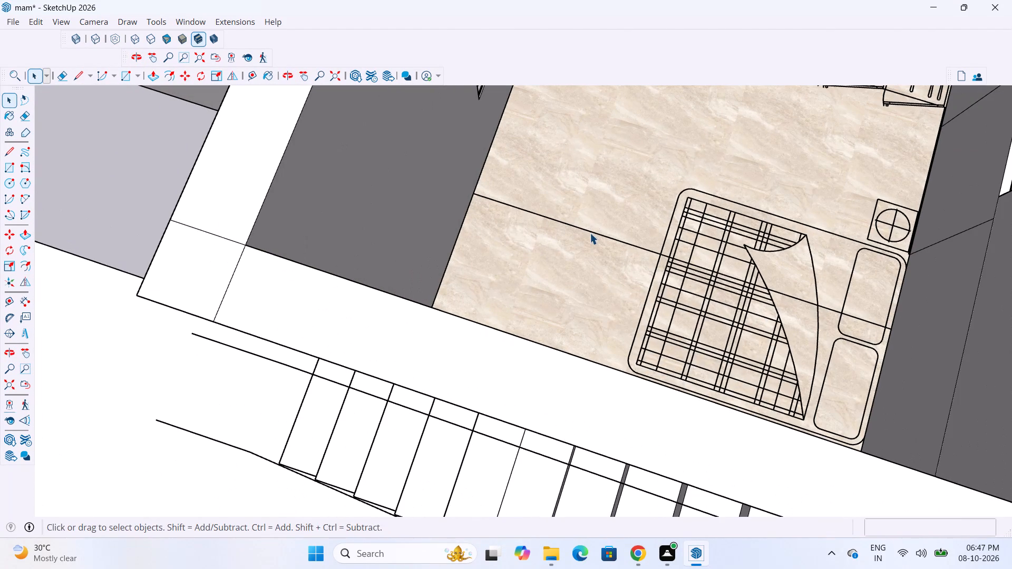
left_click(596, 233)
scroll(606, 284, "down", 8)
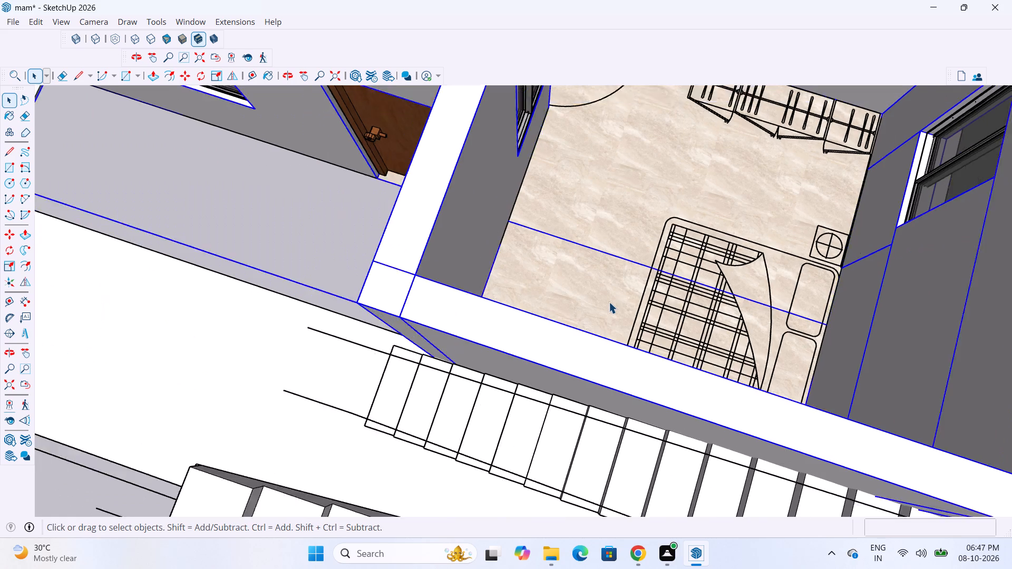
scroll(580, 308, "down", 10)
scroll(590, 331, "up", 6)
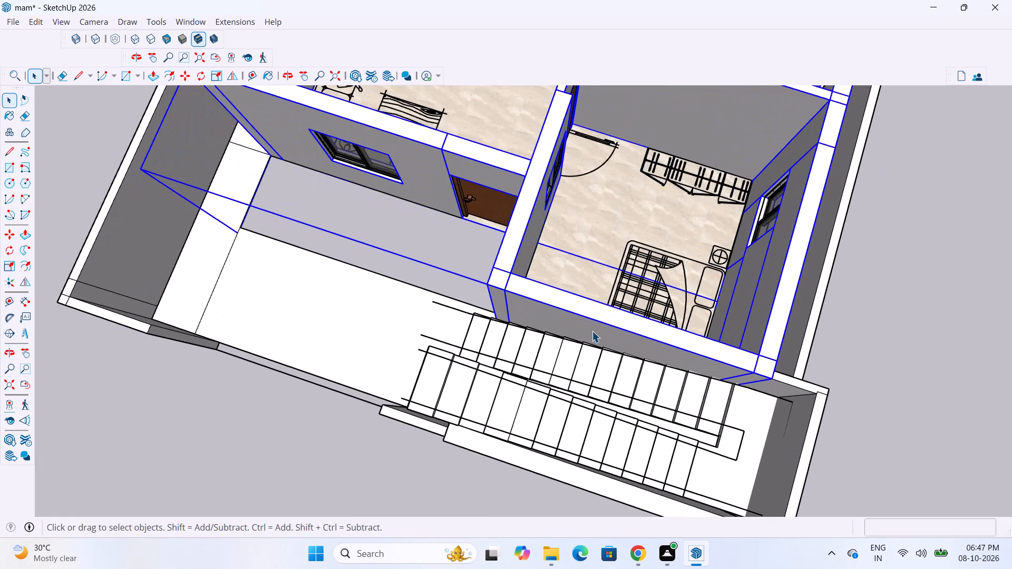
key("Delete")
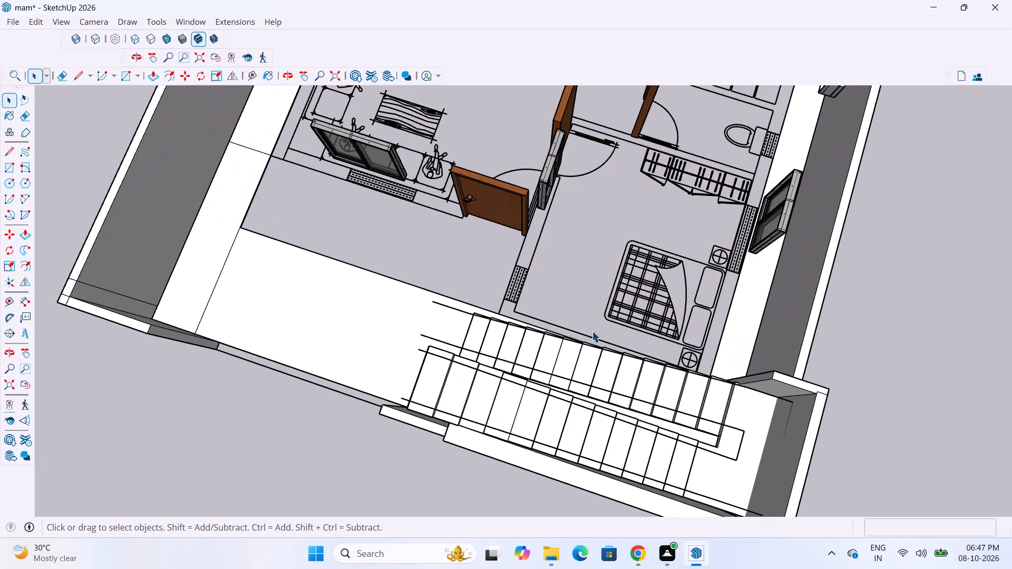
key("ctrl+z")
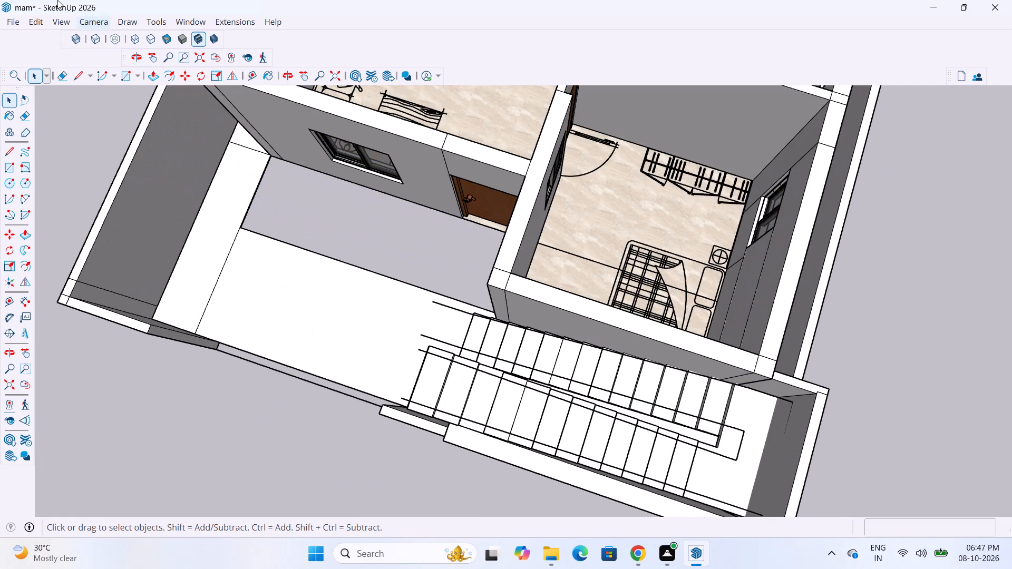
Extend the side passage slab's exposed edge about 15' 5" along the house's front wall to the bedroom wall beside the entrance door.
scroll(128, 34, "up", 14)
middle_click_drag(299, 223, 196, 136)
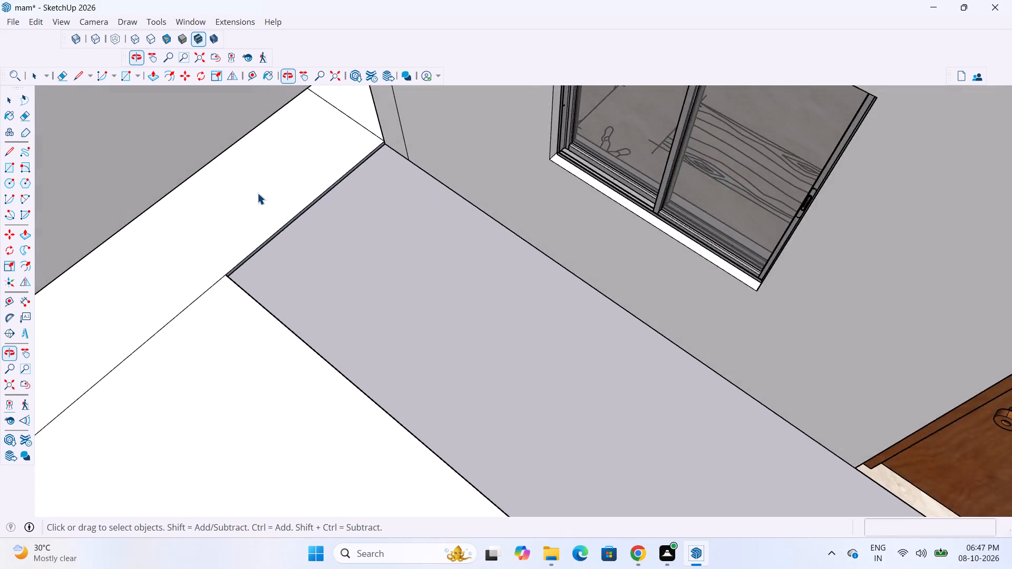
scroll(259, 194, "up", 7)
scroll(324, 243, "up", 2)
middle_click_drag(307, 229, 274, 209)
double_click(288, 233)
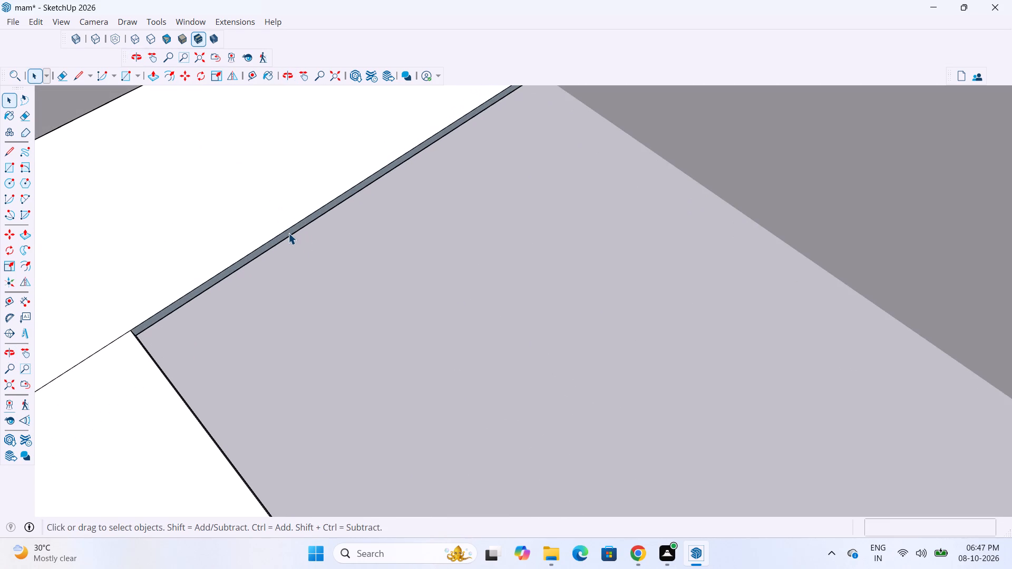
key("p")
scroll(288, 232, "up", 6)
left_click(307, 225)
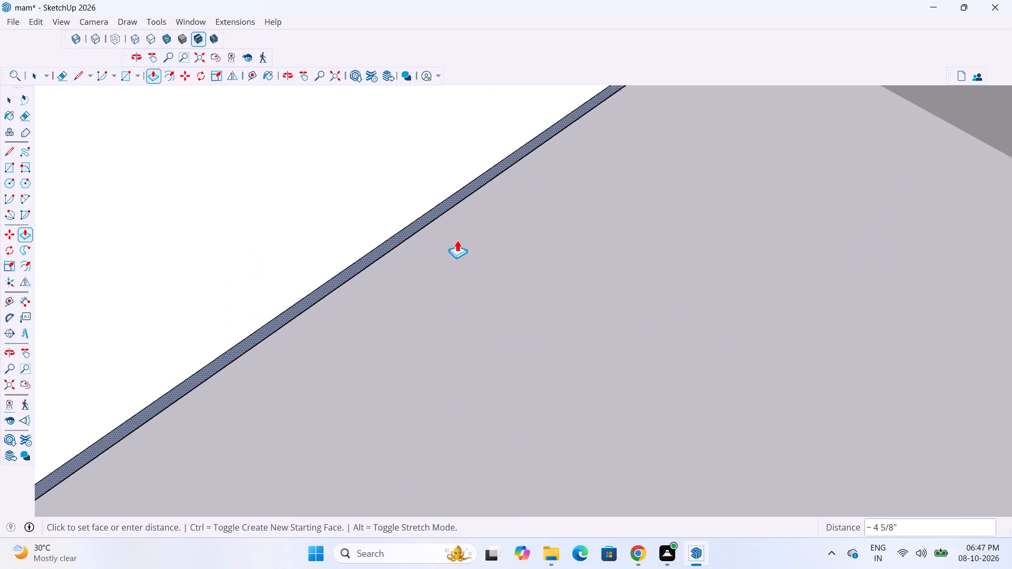
scroll(433, 223, "down", 20)
scroll(433, 223, "down", 7)
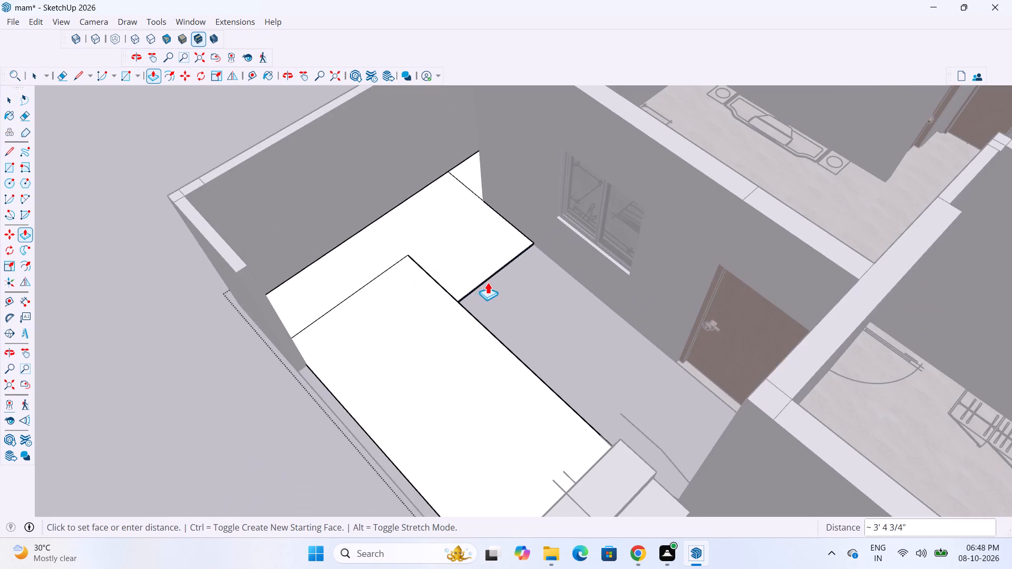
middle_click_drag(514, 283, 702, 323)
scroll(765, 330, "up", 2)
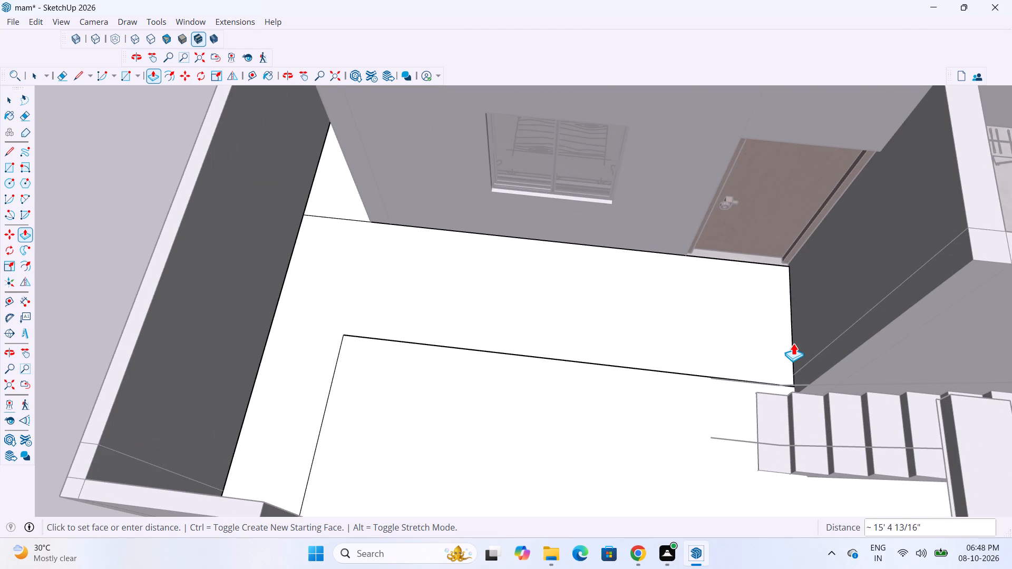
scroll(795, 354, "up", 7)
left_click(795, 354)
Delete the long seam edge between the new strip along the front wall and the front yard slab.
scroll(667, 345, "down", 5)
middle_click_drag(565, 346, 607, 309)
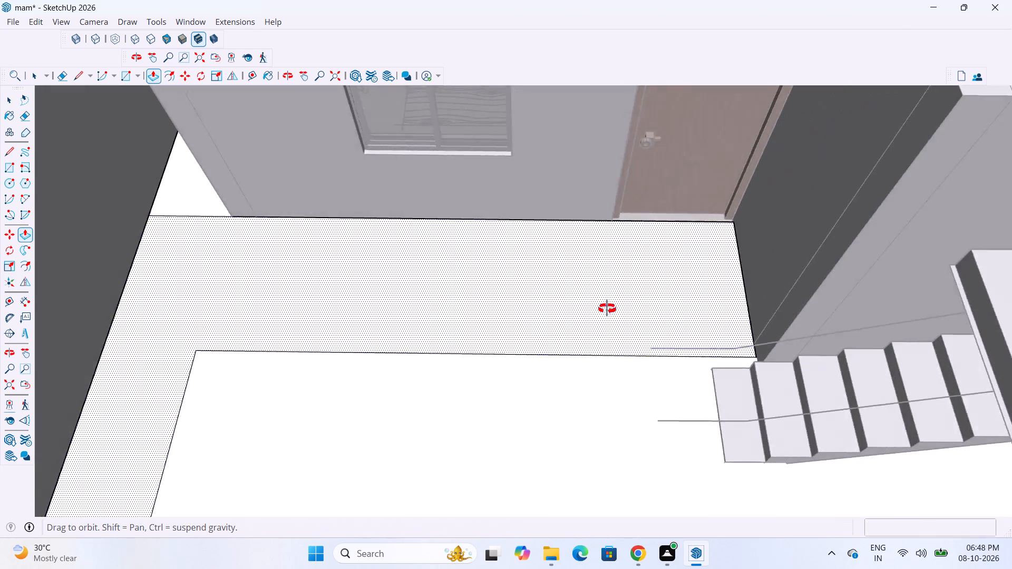
middle_click_drag(607, 309, 937, 280)
scroll(936, 280, "down", 1)
scroll(680, 317, "up", 6)
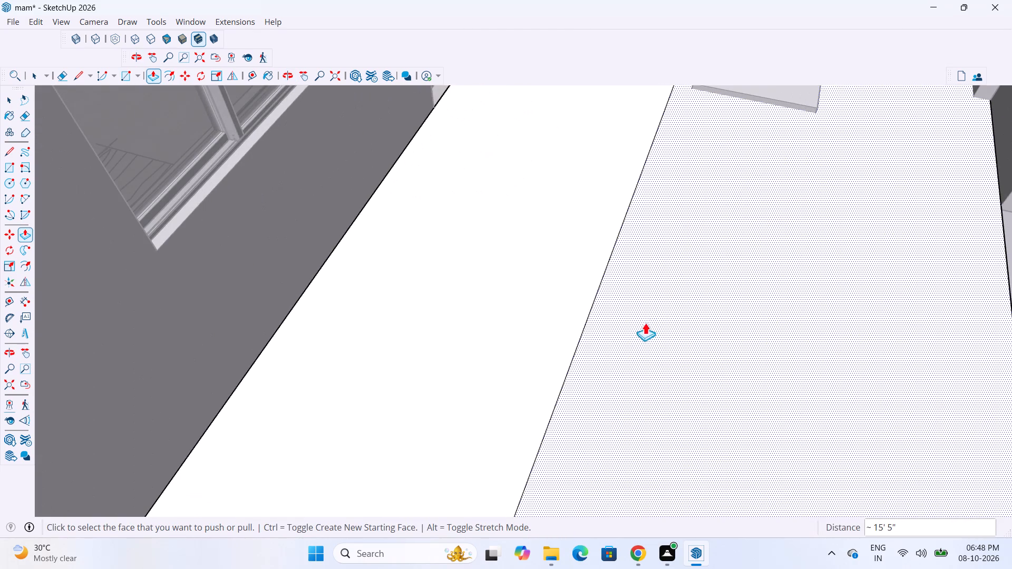
key("space")
key("space")
scroll(598, 328, "up", 6)
left_click(583, 327)
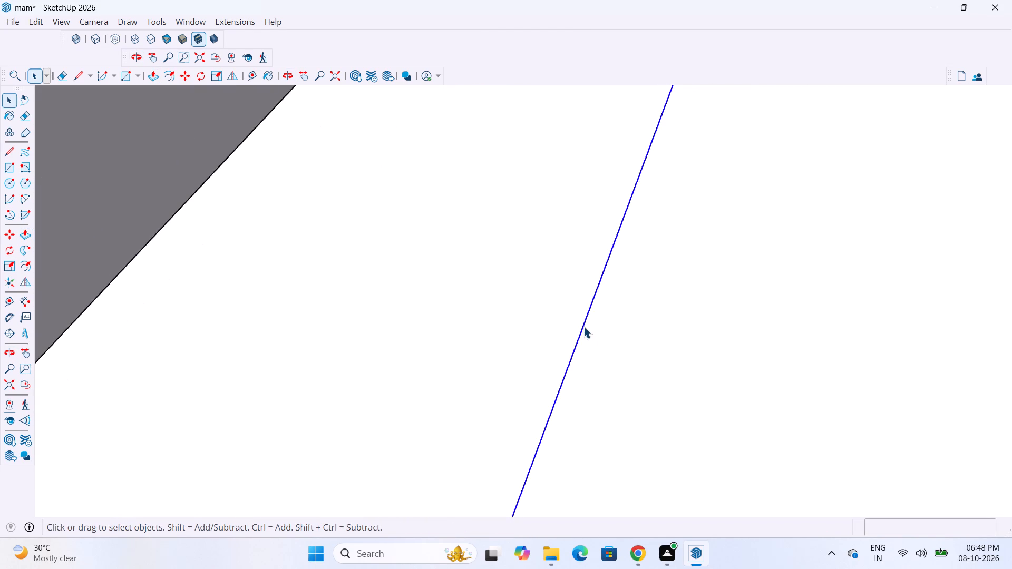
key("Delete")
scroll(582, 331, "down", 20)
scroll(582, 331, "down", 2)
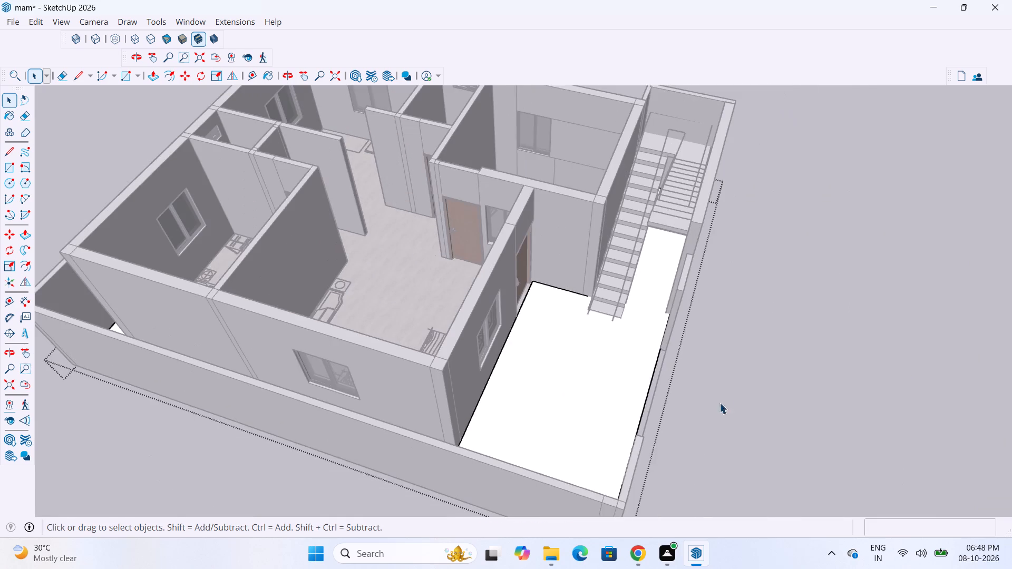
middle_click_drag(695, 386, 222, 492)
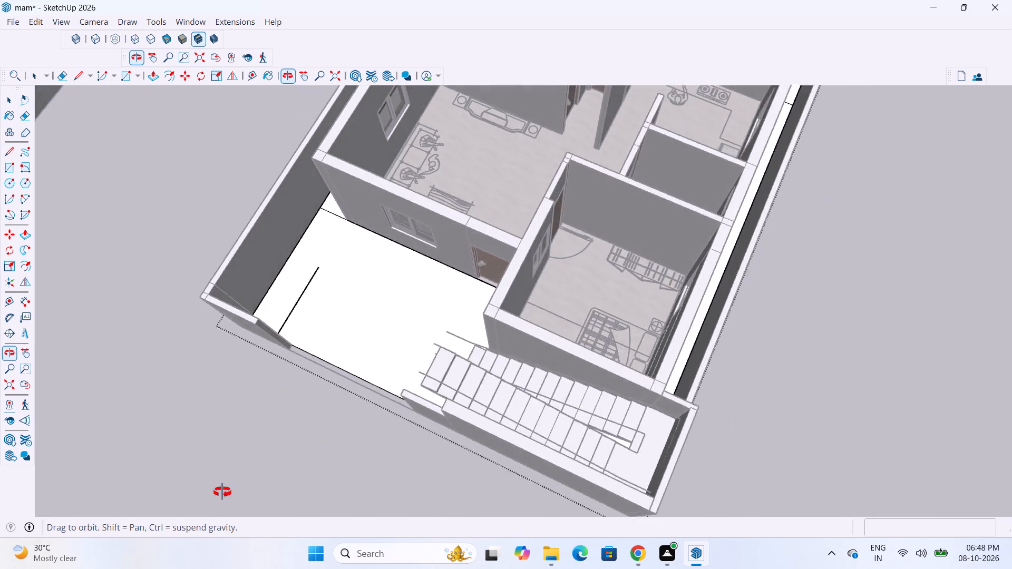
middle_click_drag(222, 492, 358, 386)
left_click(515, 496)
Examine the joined front yard slab, the foot of the staircase and the passage corner behind the staircase from several sides.
scroll(397, 390, "up", 1)
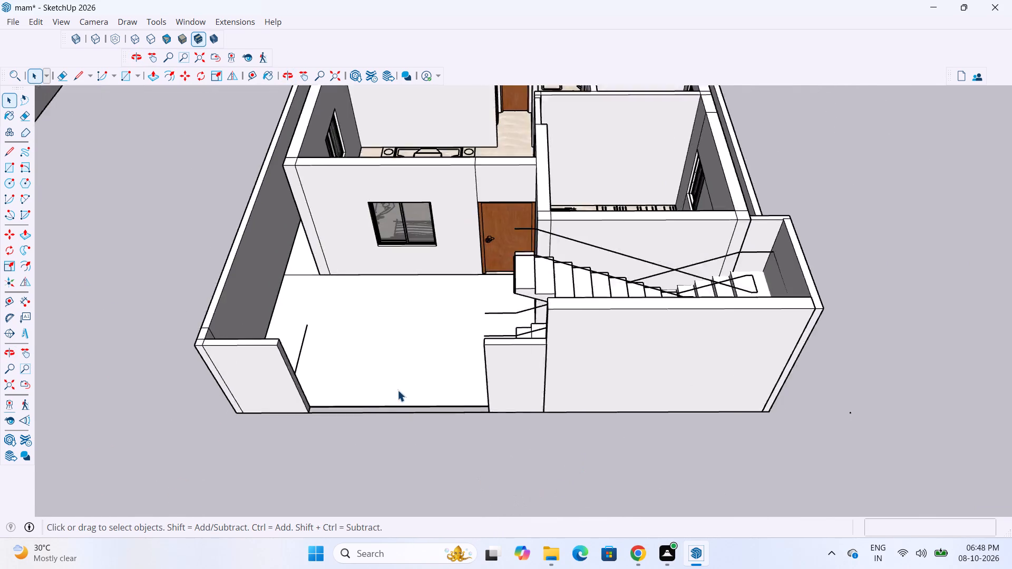
scroll(397, 390, "up", 7)
middle_click_drag(544, 355, 649, 384)
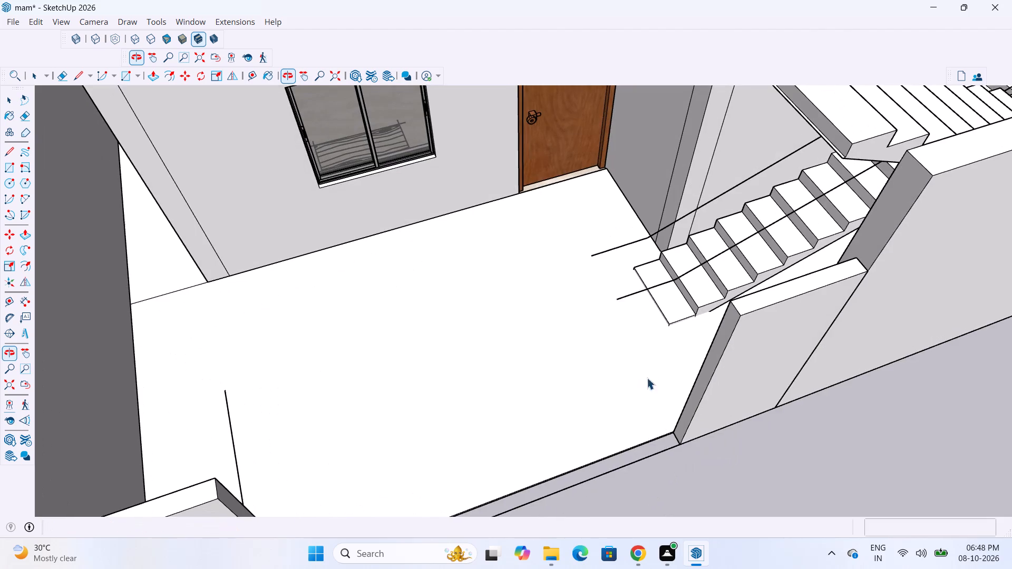
scroll(647, 359, "up", 7)
middle_click_drag(744, 319, 738, 393)
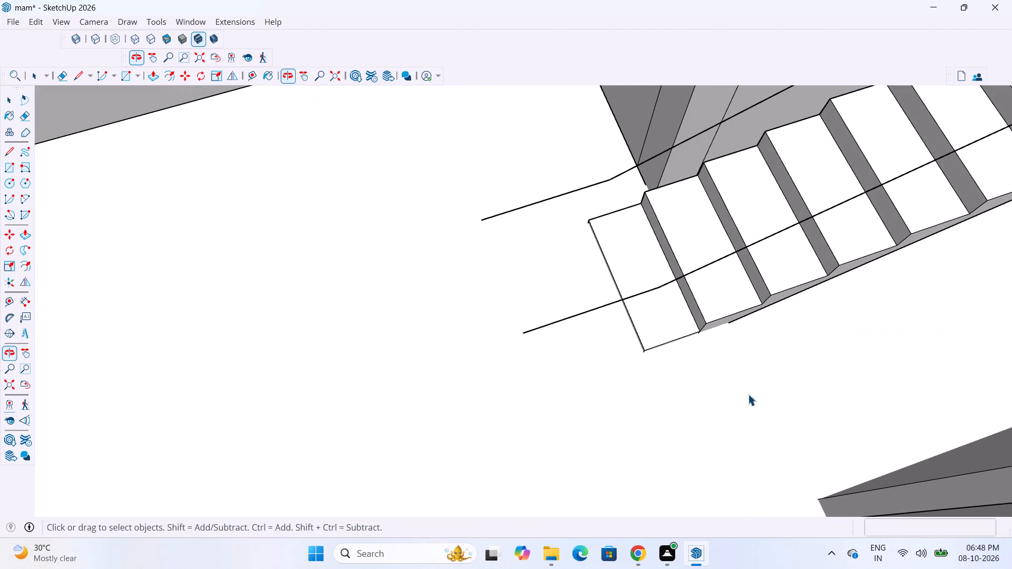
left_click(745, 396)
scroll(536, 414, "down", 20)
scroll(536, 414, "down", 1)
scroll(677, 356, "up", 5)
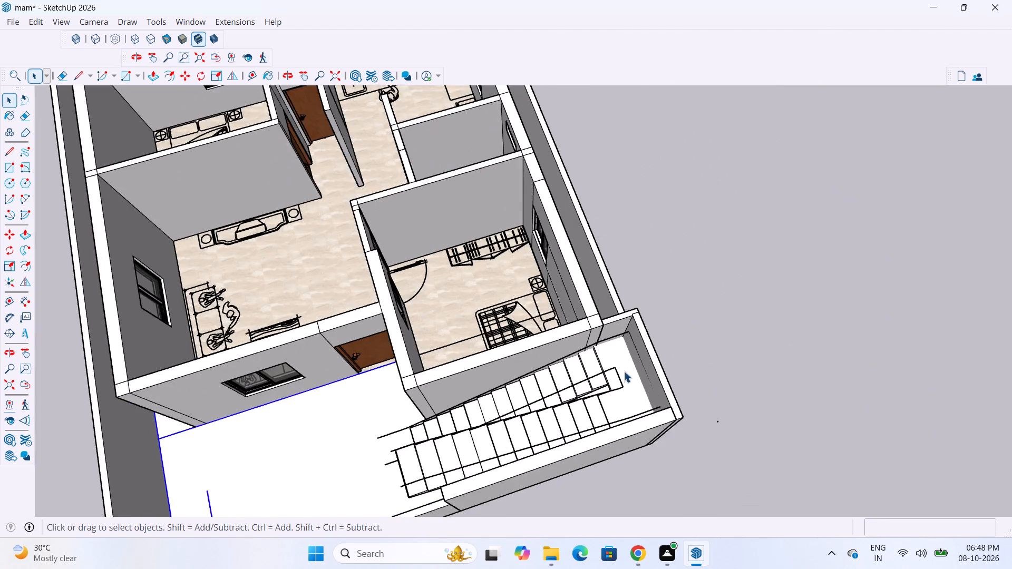
scroll(624, 371, "up", 3)
middle_click_drag(617, 370, 290, 430)
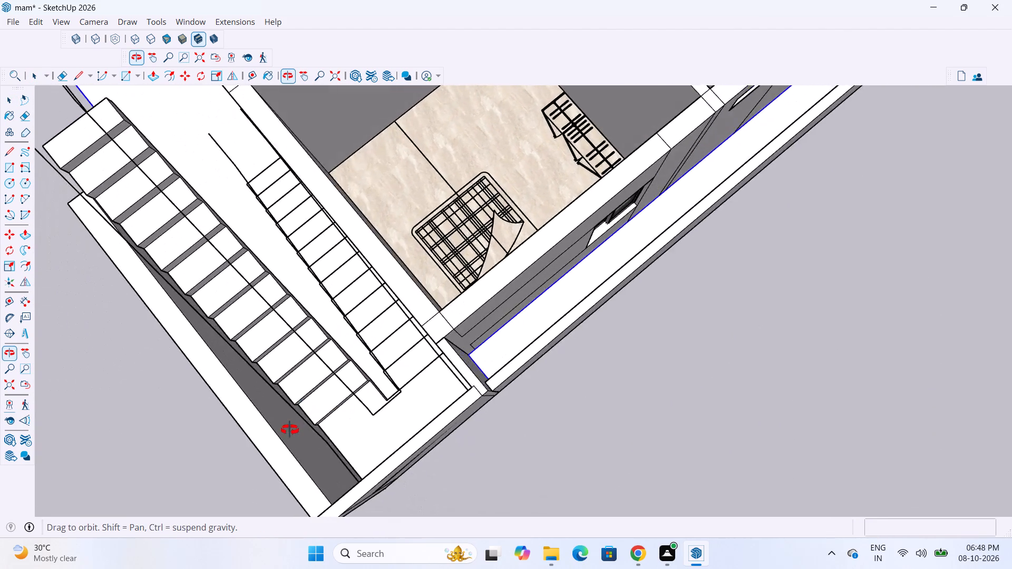
middle_click_drag(290, 430, 541, 274)
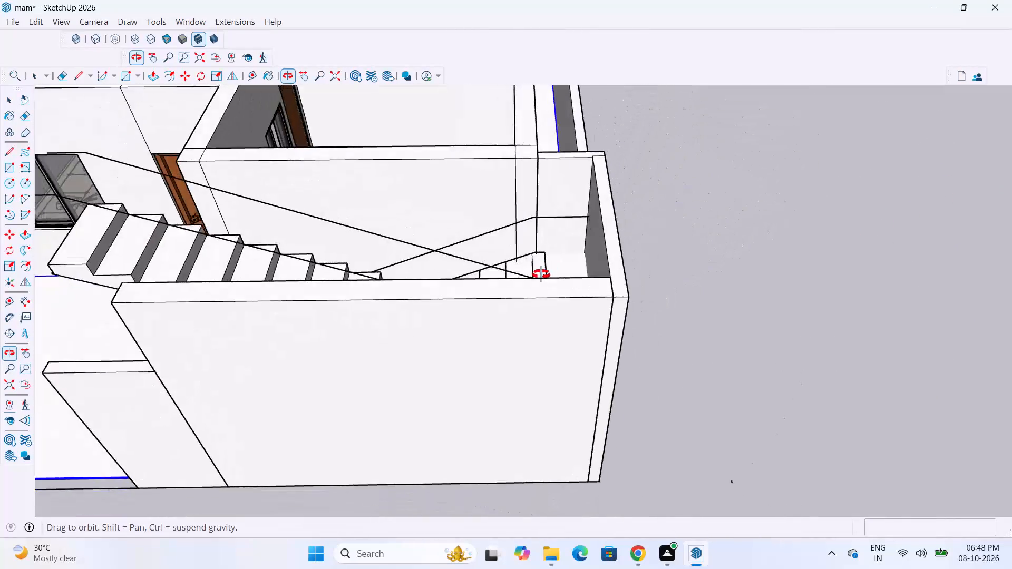
middle_click_drag(541, 274, 531, 293)
left_click(801, 300)
scroll(851, 266, "down", 10)
scroll(598, 328, "up", 8)
middle_click_drag(362, 283, 362, 284)
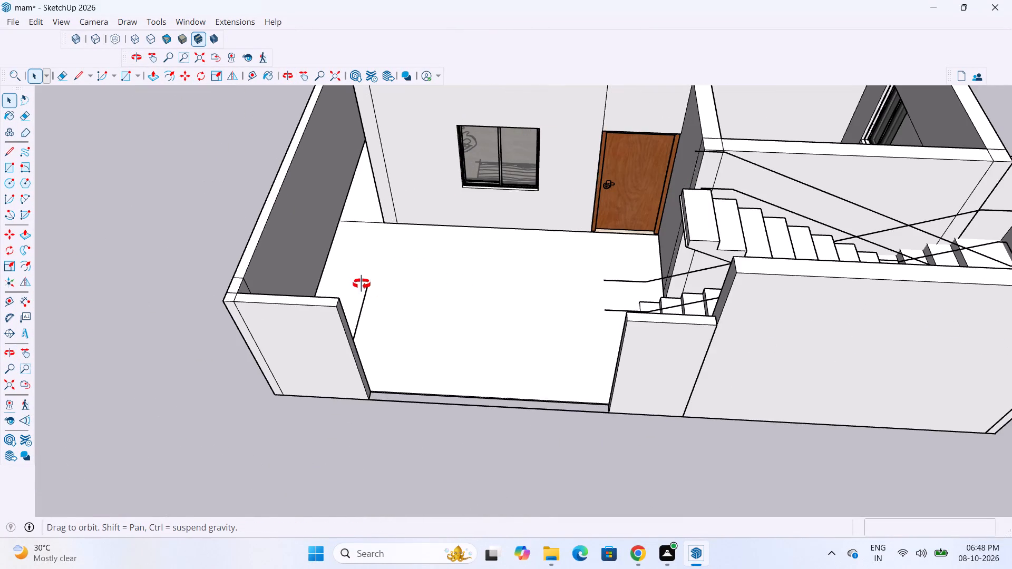
Examine the loose line on the front yard slab and check which slab group it belongs to.
middle_click_drag(362, 284, 147, 350)
scroll(306, 219, "up", 20)
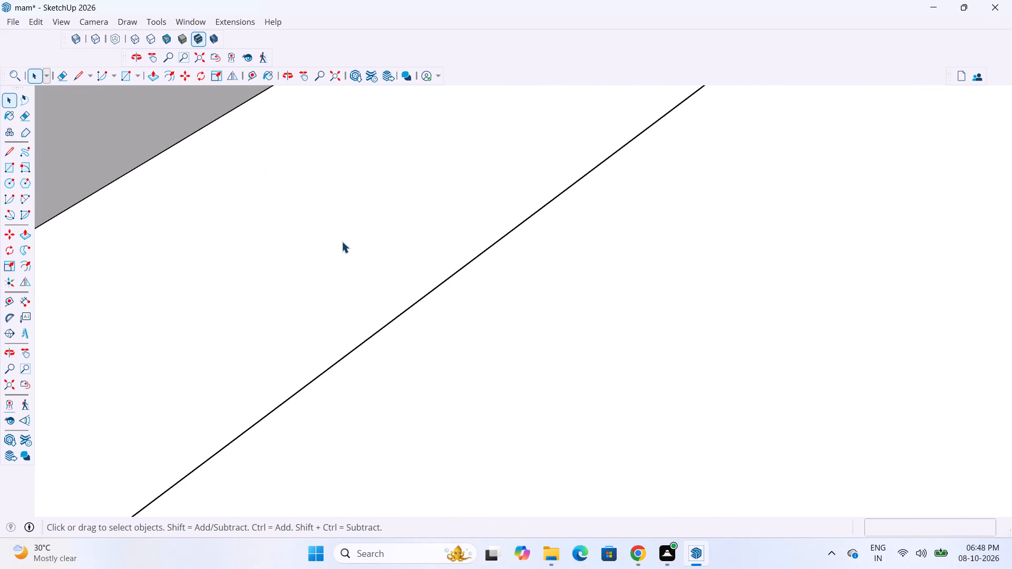
middle_click_drag(452, 280, 345, 203)
left_click(396, 250)
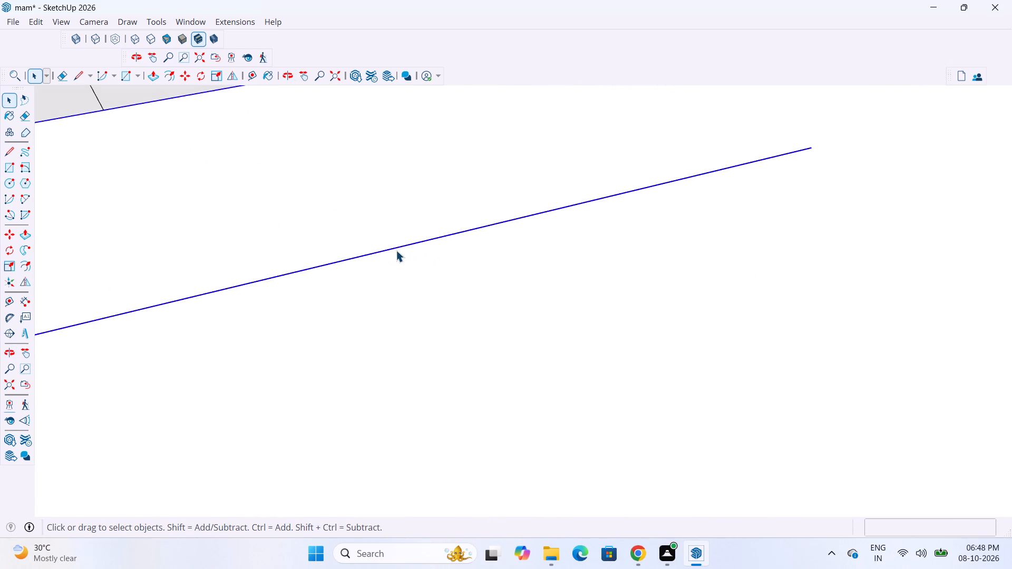
scroll(398, 253, "down", 18)
scroll(368, 296, "down", 5)
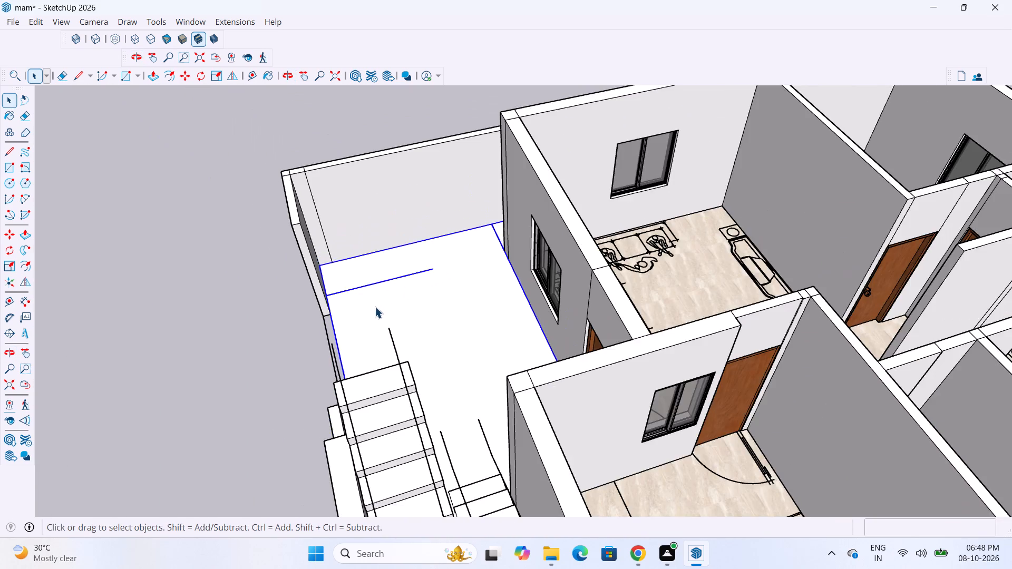
middle_click_drag(369, 311, 729, 384)
scroll(547, 418, "down", 15)
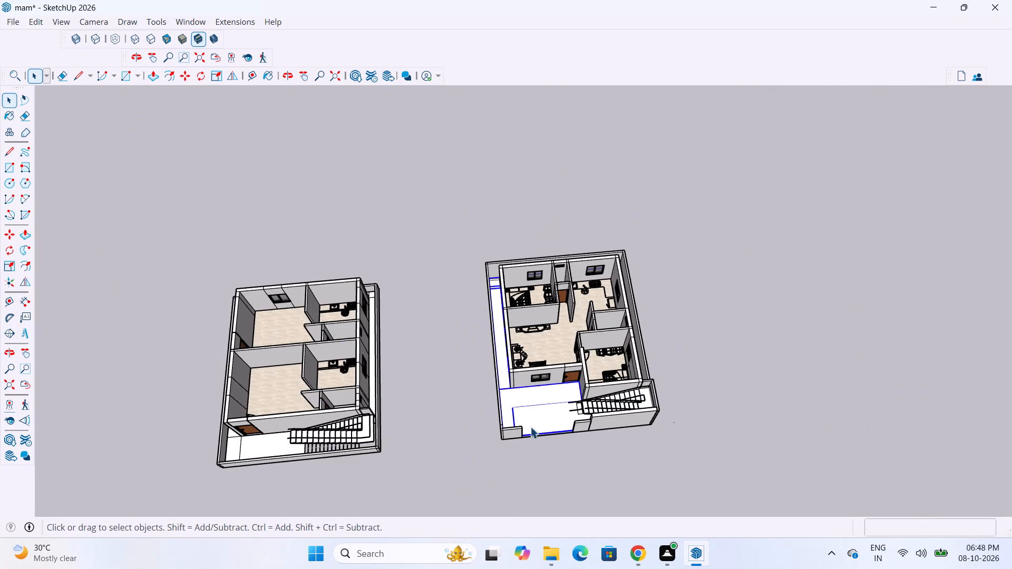
left_click_drag(737, 310, 742, 312)
Compare the side passage, front yard and staircase areas of the two house models.
scroll(576, 222, "up", 17)
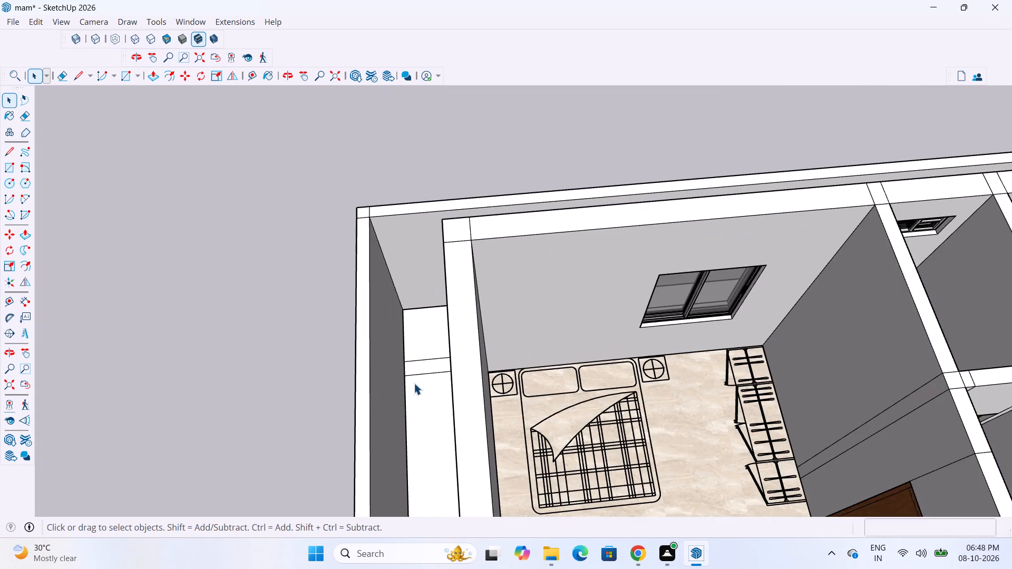
scroll(357, 403, "down", 16)
scroll(402, 398, "up", 8)
scroll(485, 278, "down", 4)
scroll(489, 219, "down", 10)
middle_click_drag(449, 370, 388, 346)
scroll(409, 342, "up", 11)
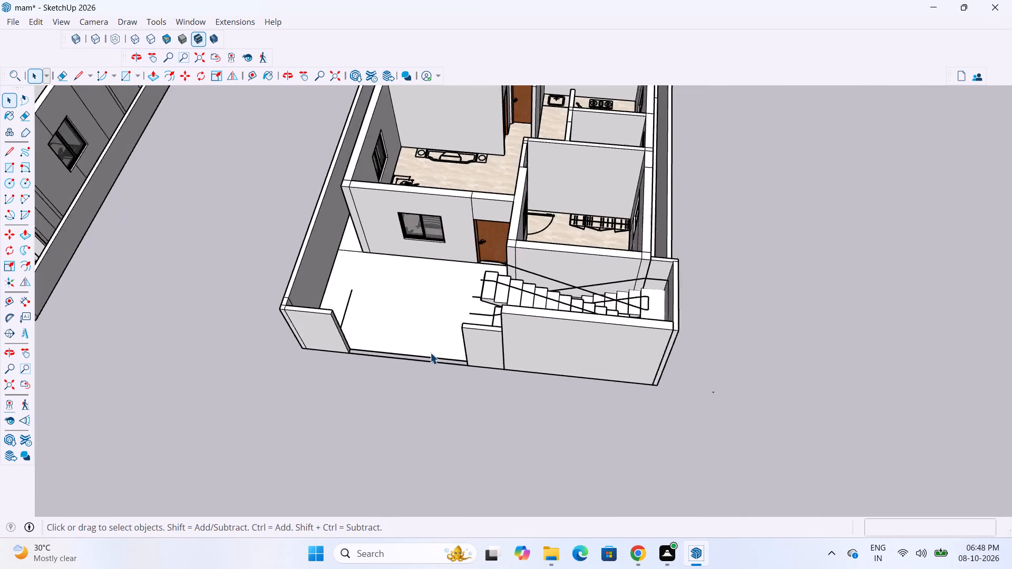
scroll(430, 352, "up", 3)
scroll(366, 347, "down", 10)
scroll(659, 340, "down", 10)
scroll(483, 354, "up", 6)
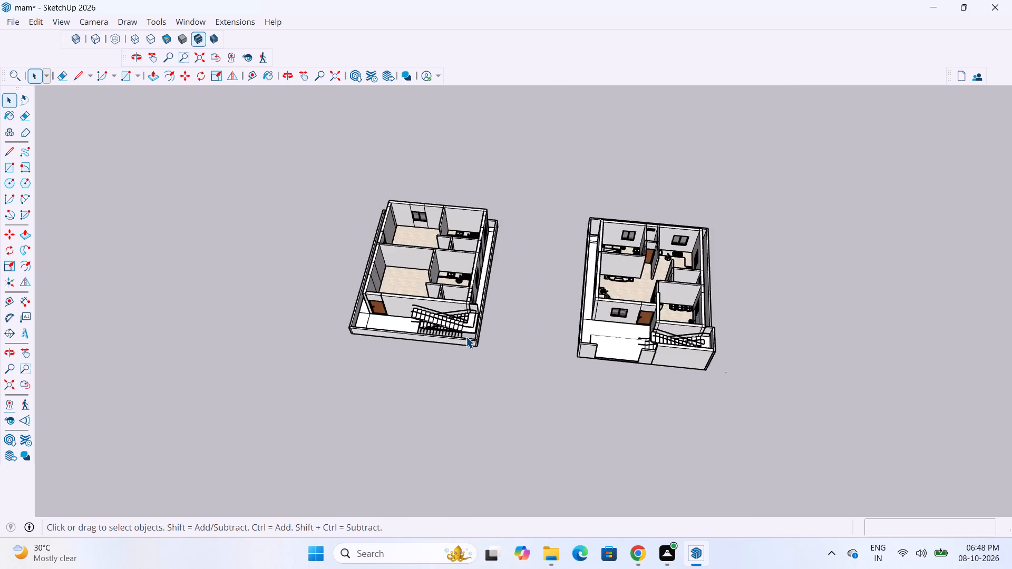
scroll(466, 337, "up", 13)
scroll(568, 206, "down", 6)
scroll(487, 340, "up", 9)
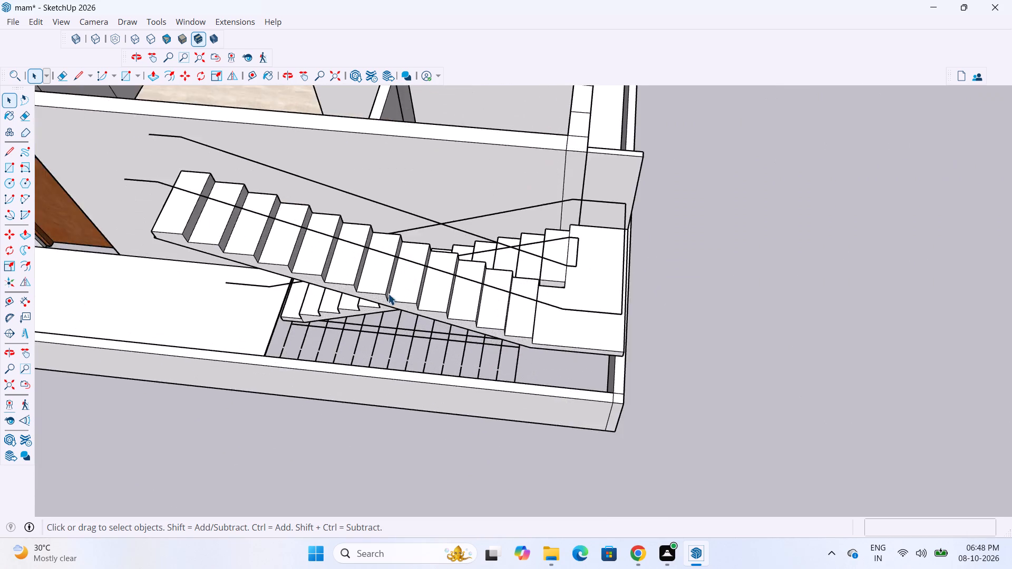
scroll(375, 293, "down", 10)
scroll(188, 300, "down", 6)
scroll(618, 306, "up", 12)
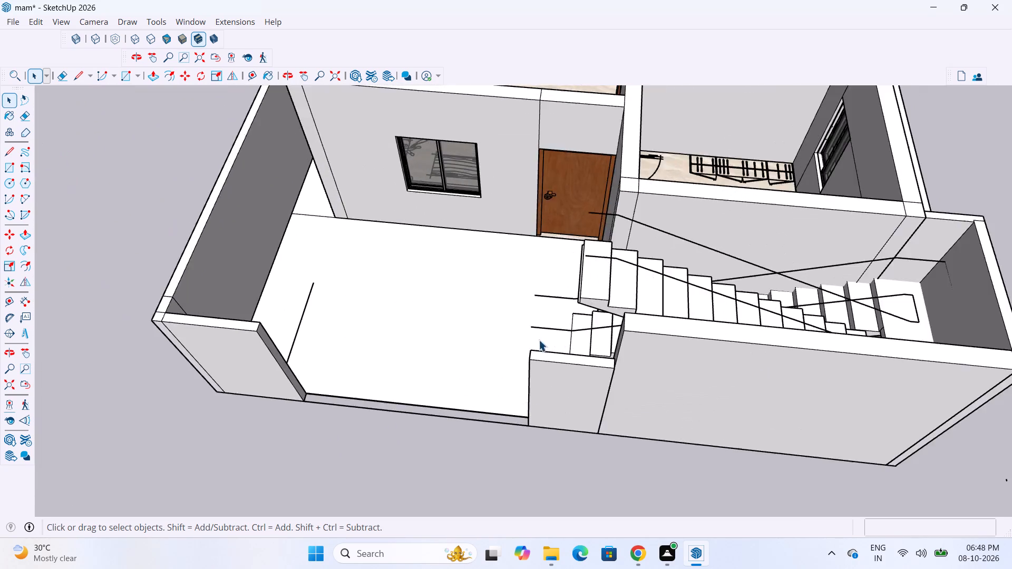
Move the front yard house's staircase up about 2 9/16" so its lowest step clears the yard slab.
scroll(539, 340, "up", 5)
middle_click_drag(620, 328, 784, 290)
scroll(644, 291, "up", 13)
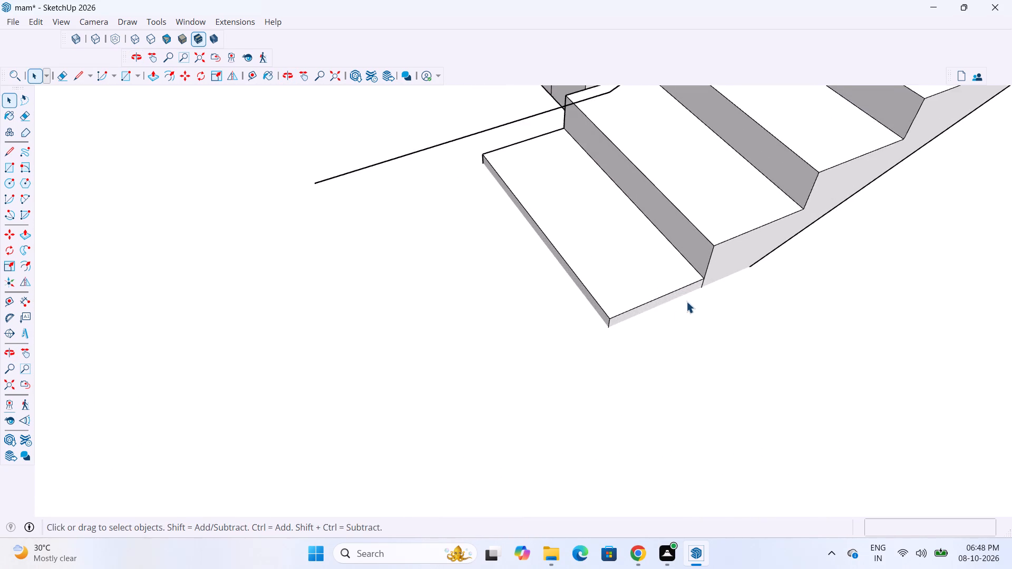
middle_click_drag(686, 299, 668, 239)
scroll(677, 256, "up", 6)
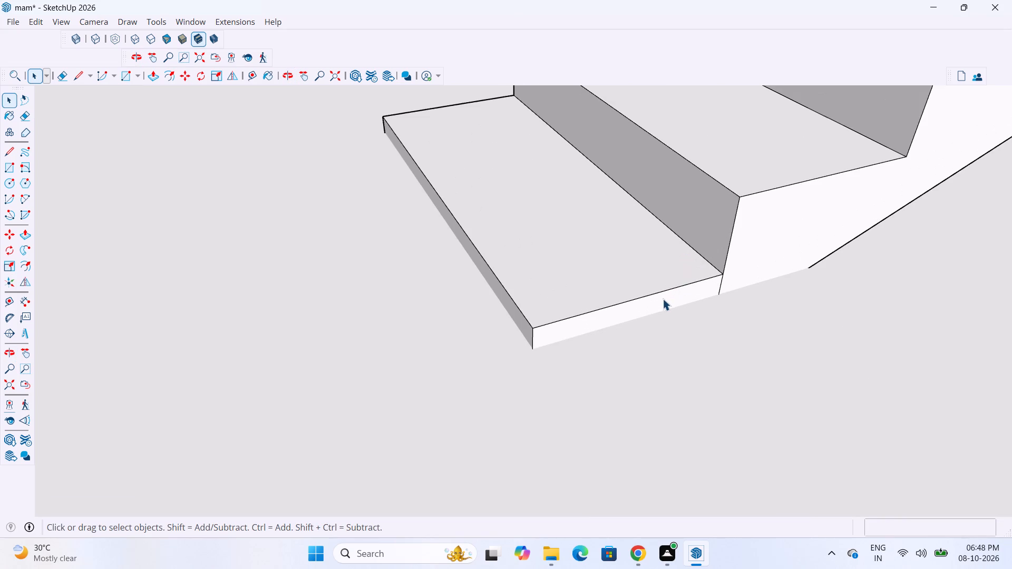
left_click(663, 299)
key("m")
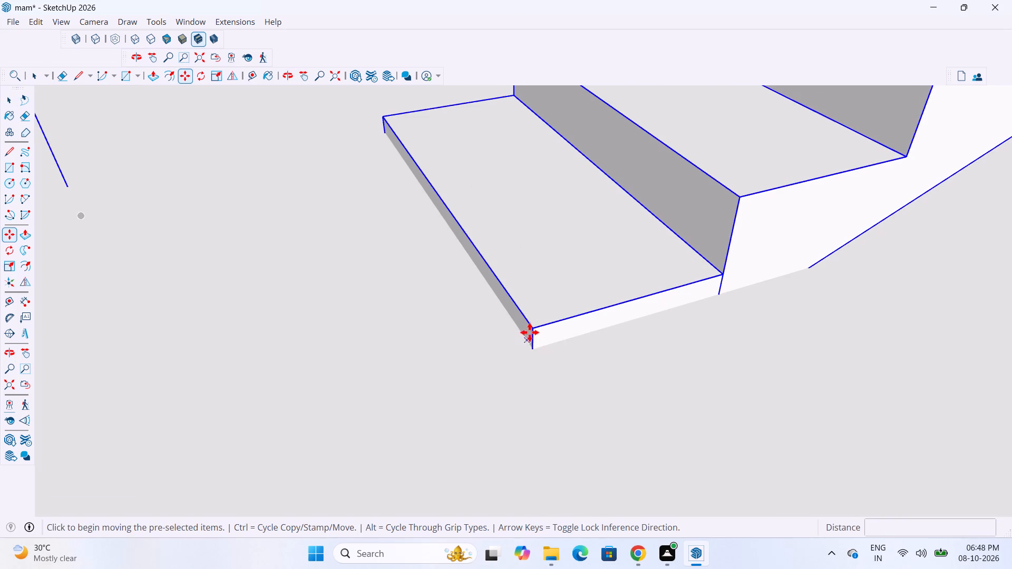
left_click(534, 331)
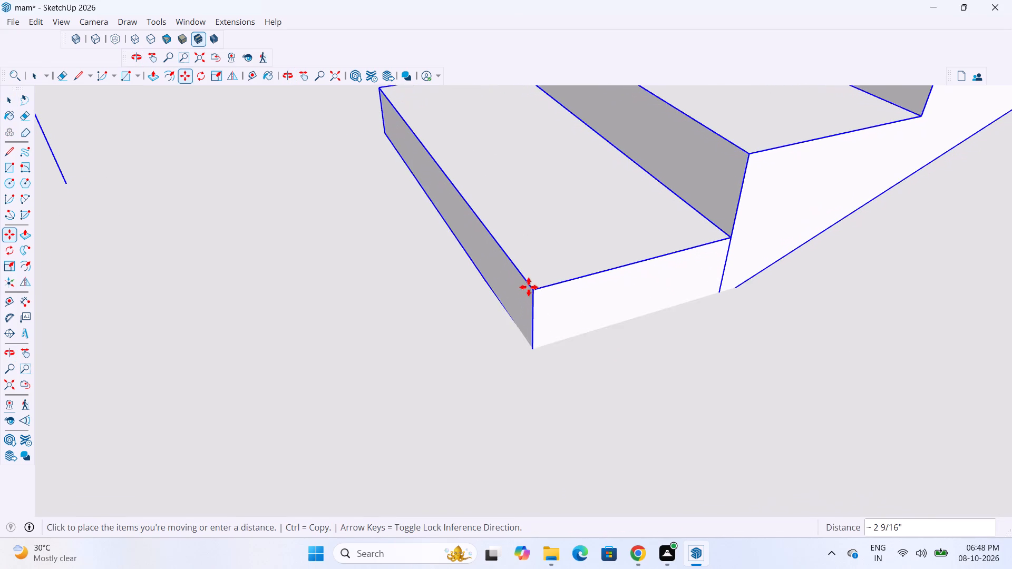
left_click(529, 287)
scroll(509, 381, "down", 9)
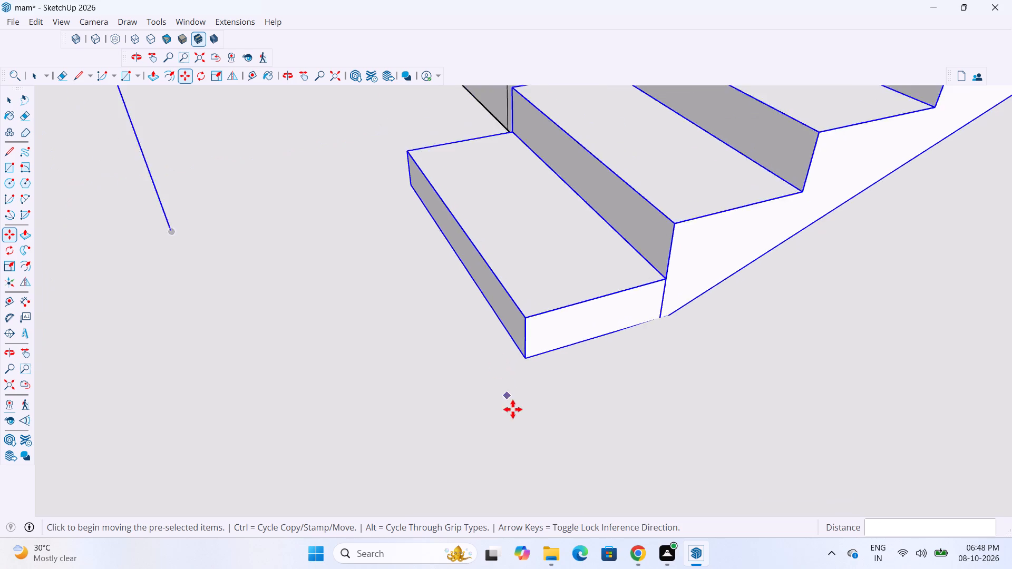
scroll(513, 409, "down", 7)
key("space")
left_click(332, 78)
scroll(459, 349, "down", 2)
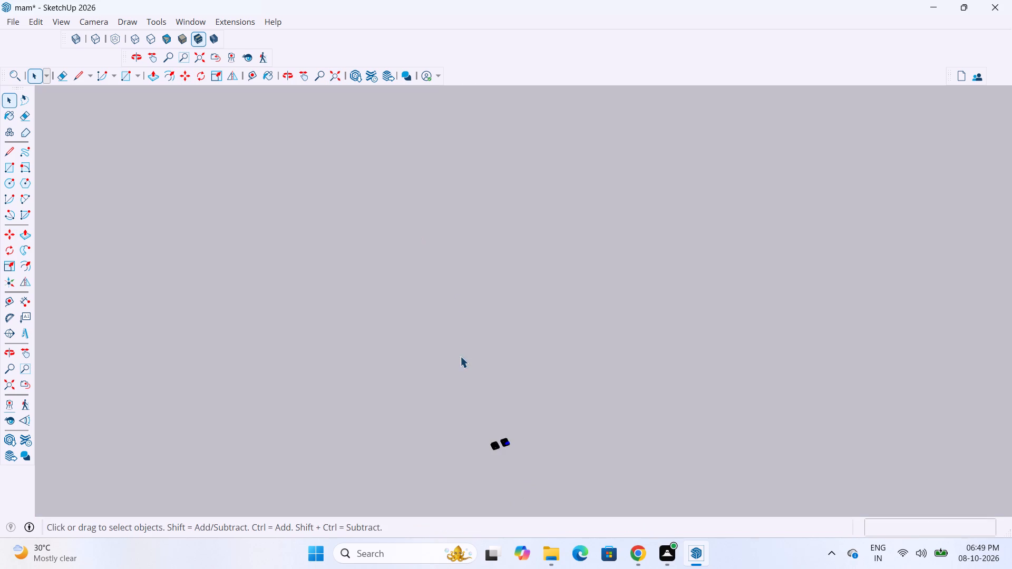
scroll(460, 356, "down", 8)
left_click(529, 434)
Examine the raised staircase against the entrance door, front wall and yard slab from several sides.
scroll(459, 429, "up", 20)
scroll(459, 429, "up", 3)
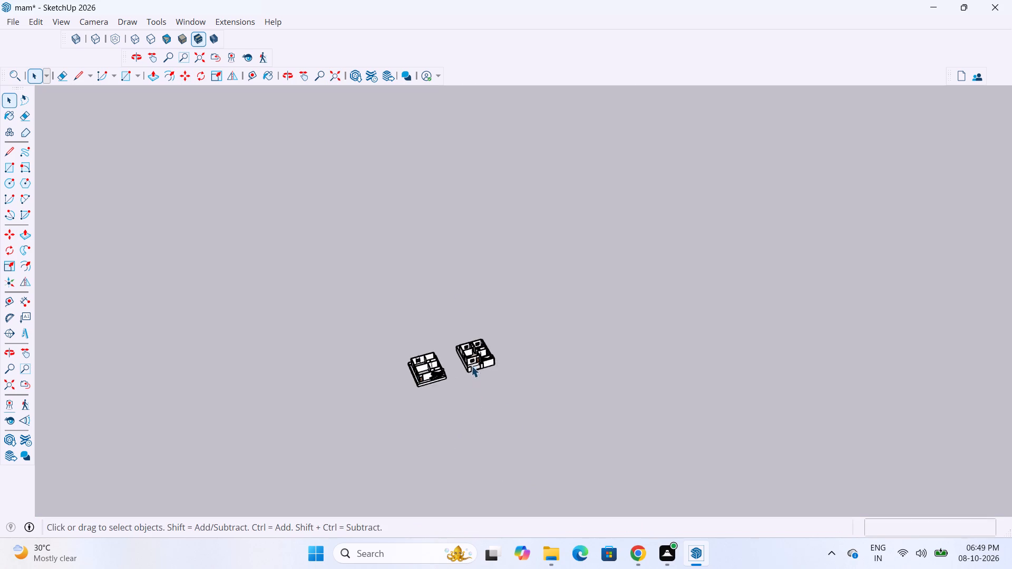
scroll(471, 366, "up", 20)
scroll(471, 366, "up", 9)
middle_click_drag(504, 367, 564, 364)
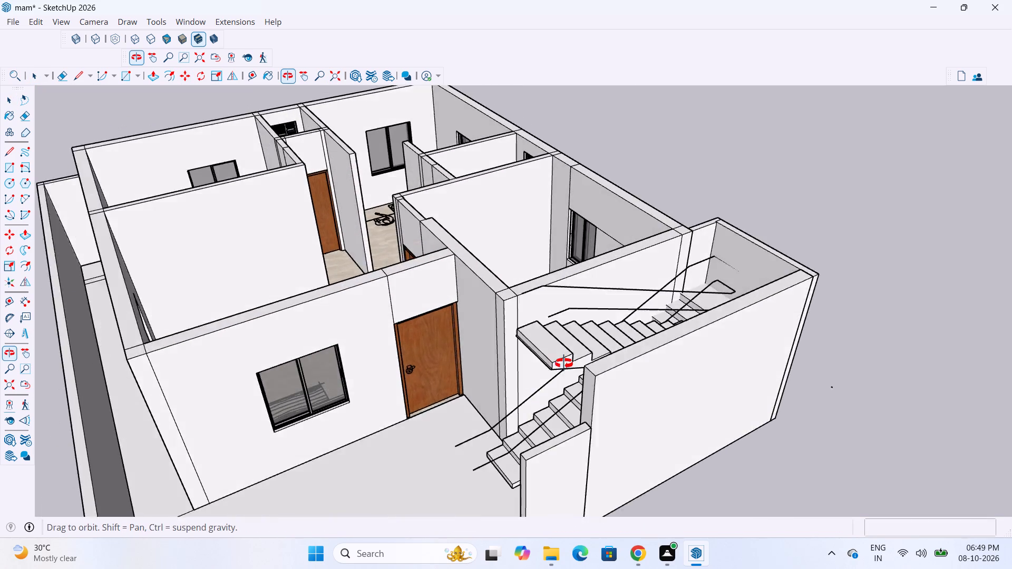
middle_click_drag(564, 364, 510, 373)
scroll(448, 450, "up", 7)
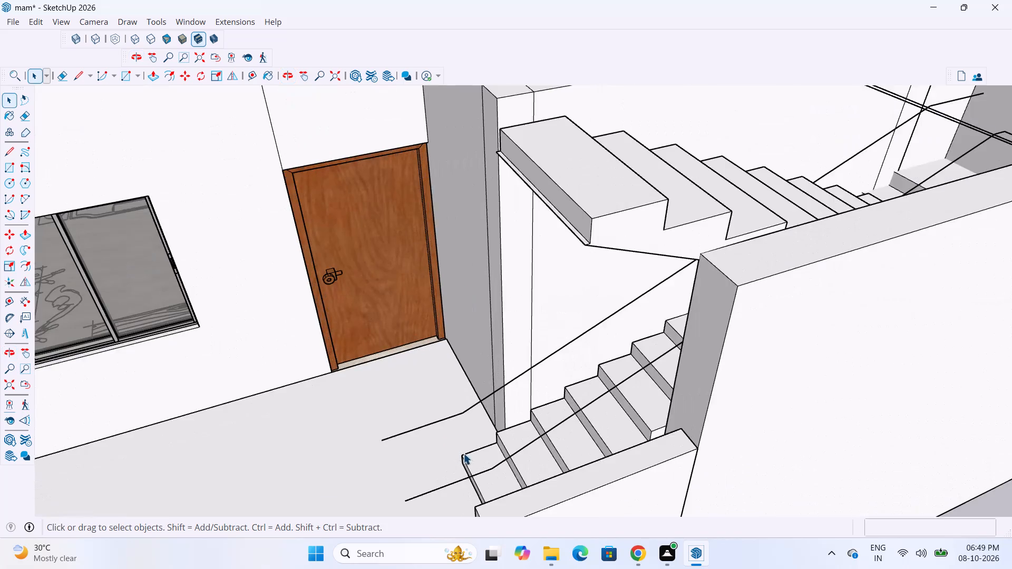
middle_click_drag(475, 450, 573, 432)
scroll(493, 454, "down", 15)
middle_click_drag(848, 341, 594, 376)
scroll(594, 376, "down", 1)
left_click(816, 311)
scroll(880, 185, "down", 4)
scroll(677, 229, "down", 5)
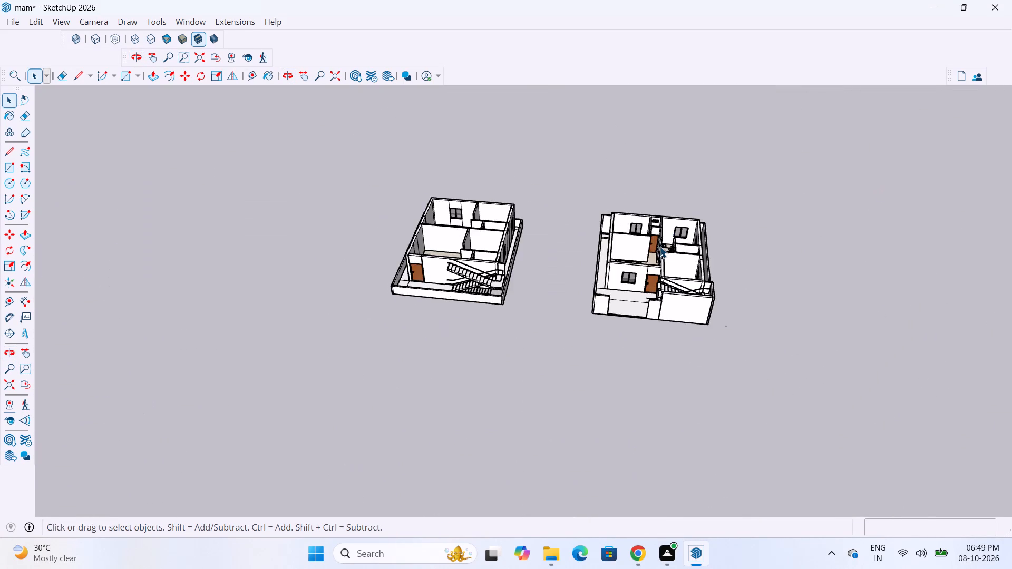
scroll(641, 251, "up", 12)
scroll(422, 282, "down", 6)
scroll(556, 217, "down", 8)
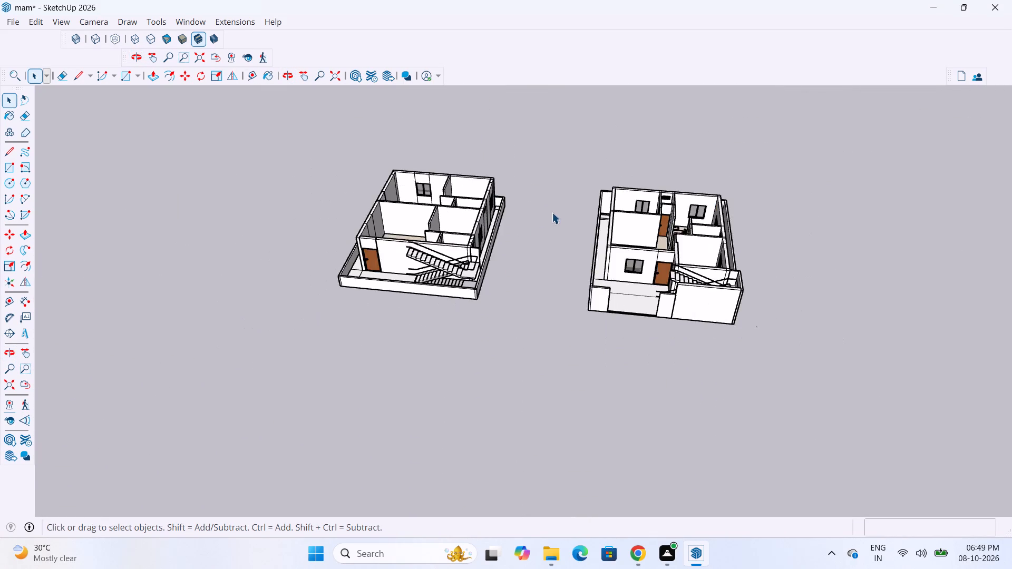
scroll(552, 212, "down", 2)
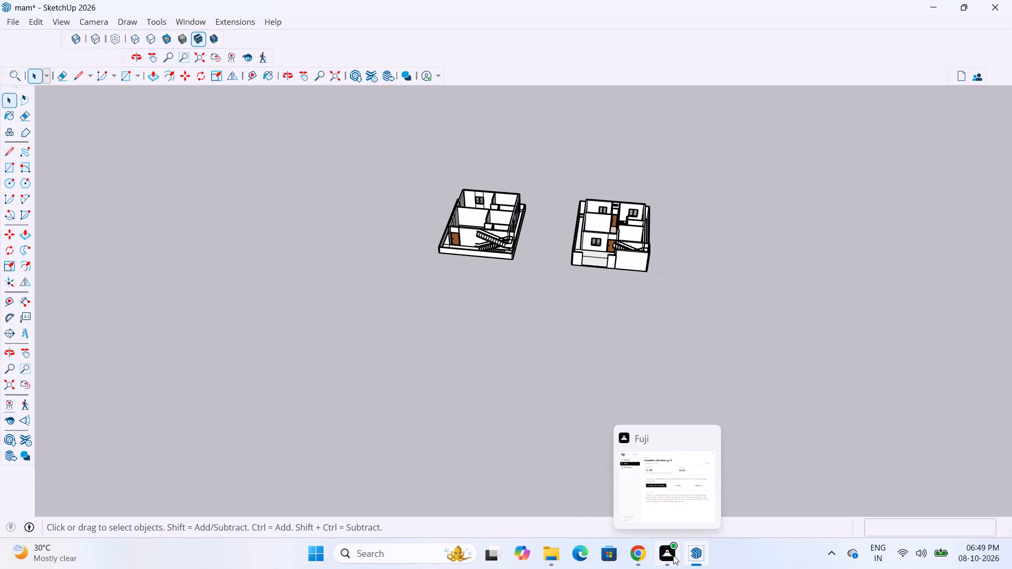
Examine the staircase landing, the floor opening under the stairs and the side wall of the house with the low boundary wall.
scroll(582, 220, "up", 7)
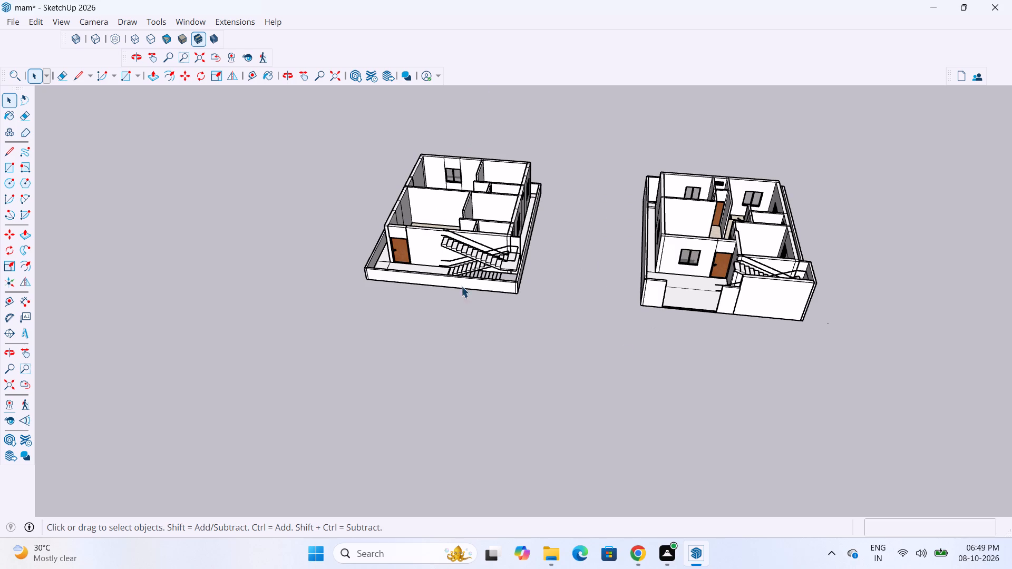
scroll(458, 300, "up", 3)
scroll(445, 229, "up", 10)
middle_click_drag(462, 262, 532, 270)
scroll(526, 423, "down", 5)
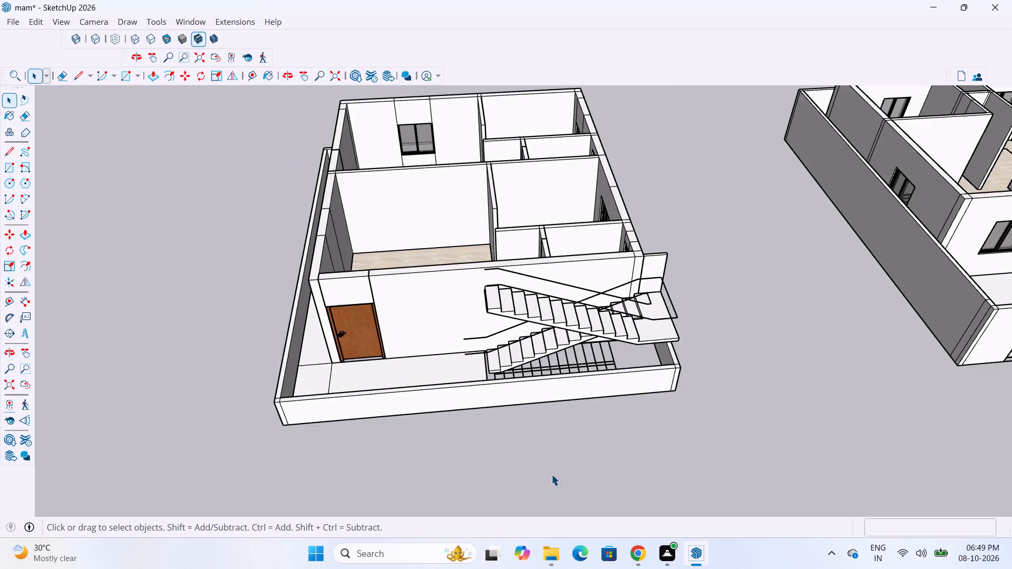
scroll(551, 474, "down", 5)
scroll(456, 389, "up", 7)
middle_click_drag(619, 406, 502, 355)
scroll(673, 380, "up", 4)
middle_click_drag(719, 350, 490, 323)
scroll(631, 272, "up", 2)
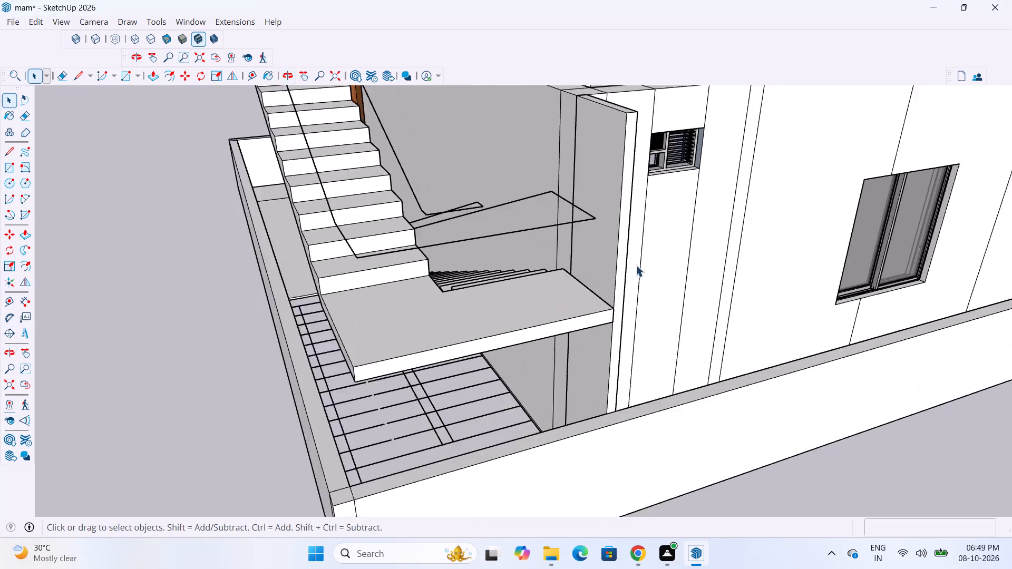
scroll(636, 265, "up", 2)
middle_click_drag(694, 283, 575, 325)
scroll(566, 394, "down", 10)
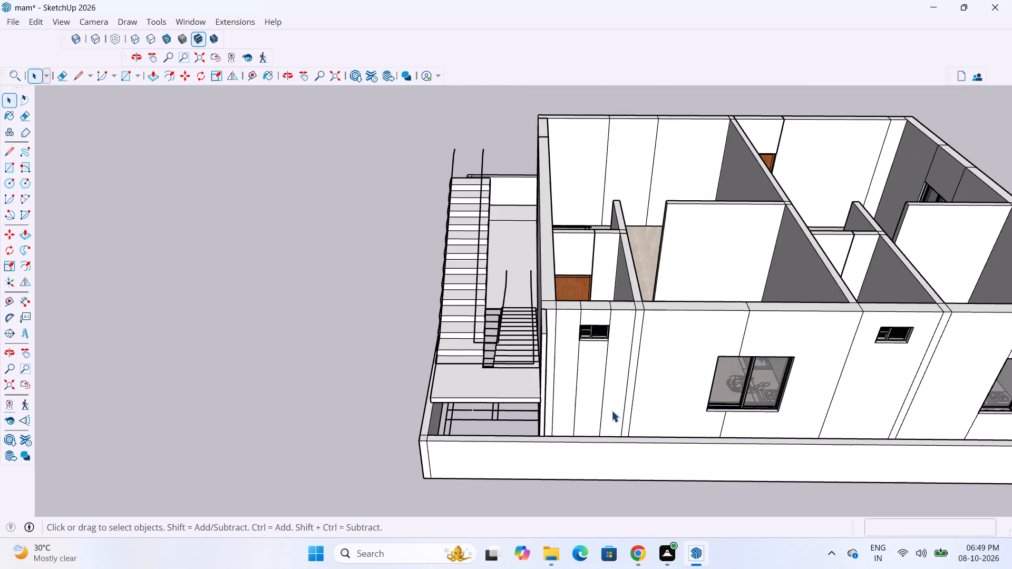
middle_click_drag(566, 390, 681, 375)
scroll(658, 413, "up", 8)
scroll(631, 392, "down", 4)
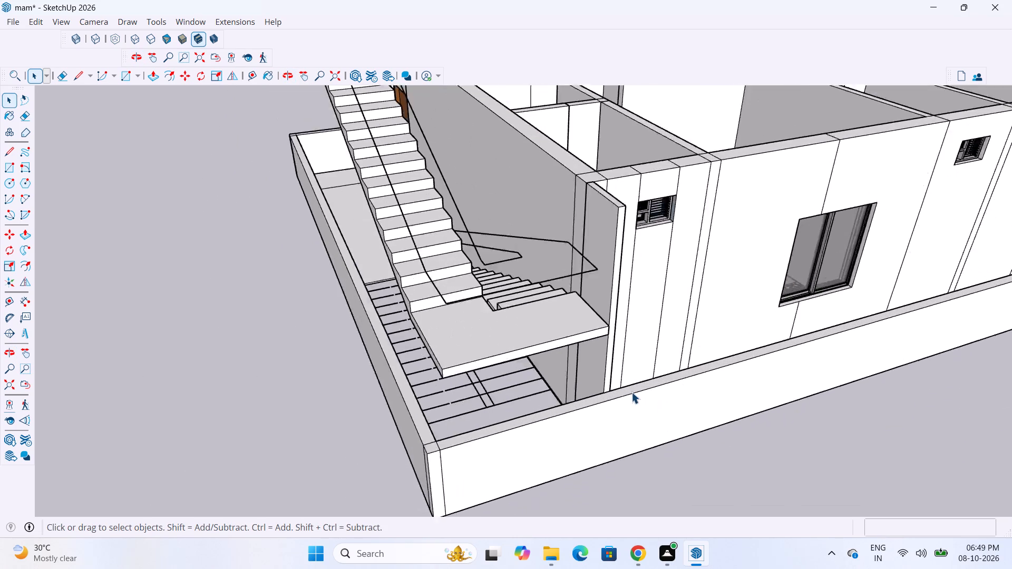
scroll(631, 392, "down", 2)
Examine the front passage, entrance door and both stair flights of the low-walled house from several angles.
middle_click_drag(661, 382, 819, 439)
scroll(851, 243, "up", 2)
scroll(853, 245, "down", 8)
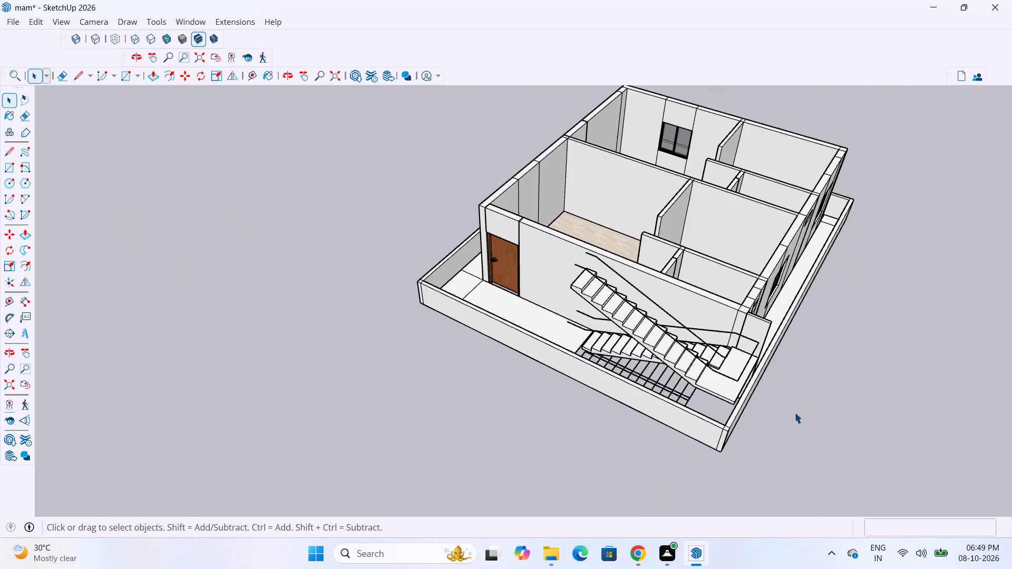
scroll(794, 412, "down", 1)
middle_click_drag(651, 338, 980, 310)
scroll(805, 236, "up", 6)
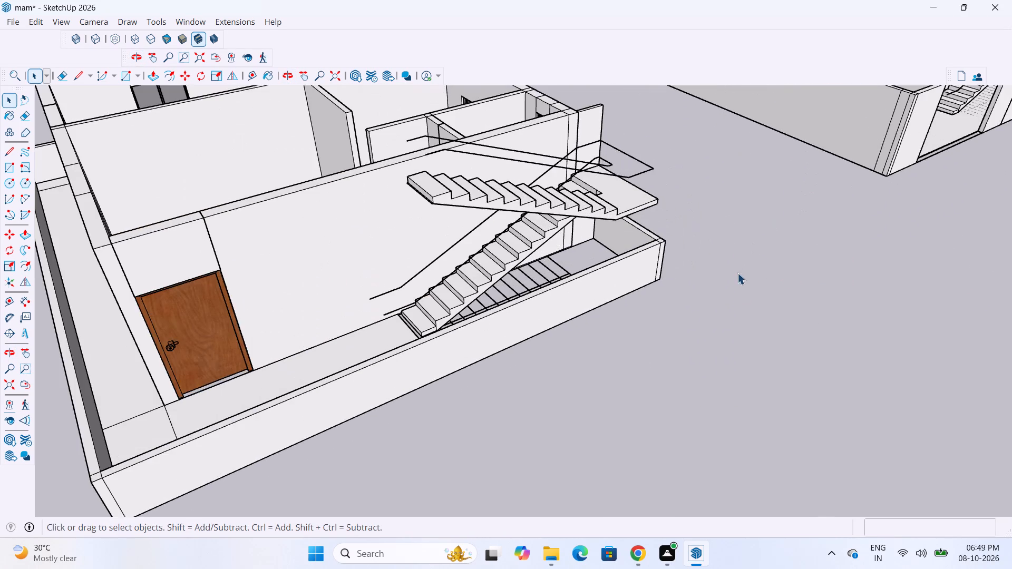
scroll(746, 397, "down", 9)
scroll(449, 348, "up", 3)
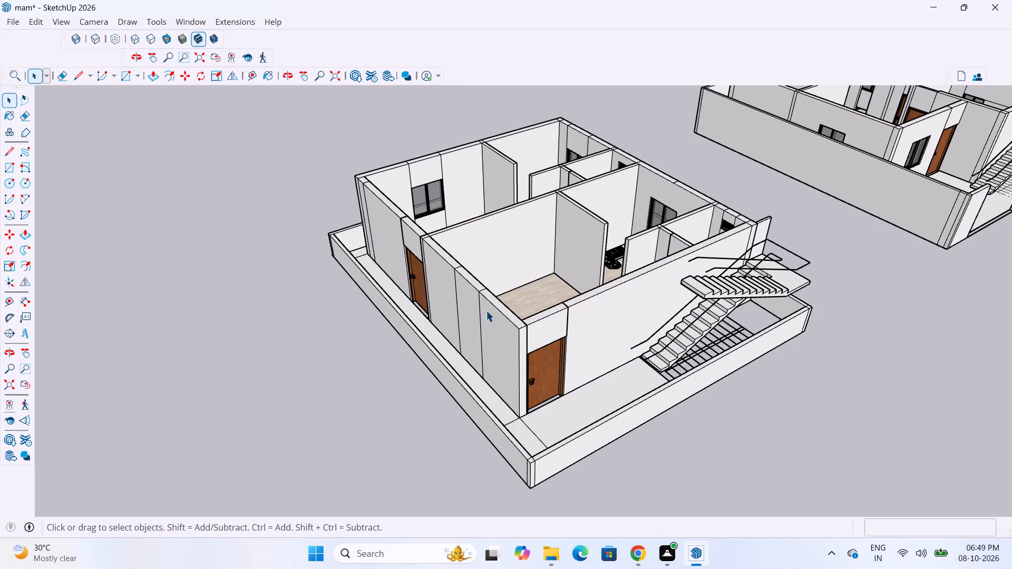
middle_click_drag(582, 244, 439, 200)
scroll(44, 315, "up", 3)
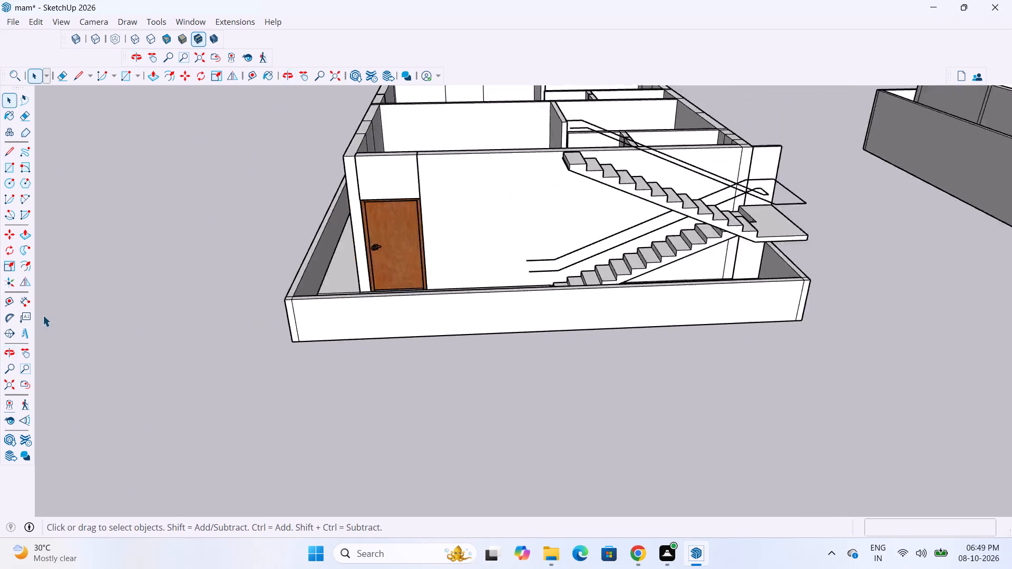
scroll(336, 355, "down", 4)
scroll(424, 339, "down", 10)
middle_click_drag(588, 329, 524, 338)
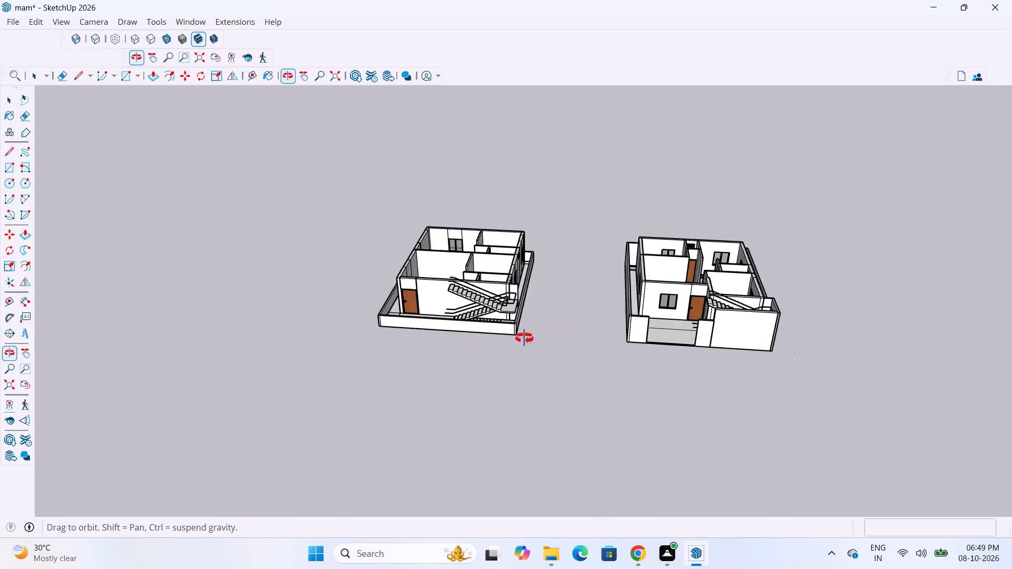
middle_click_drag(524, 338, 451, 364)
scroll(472, 296, "up", 17)
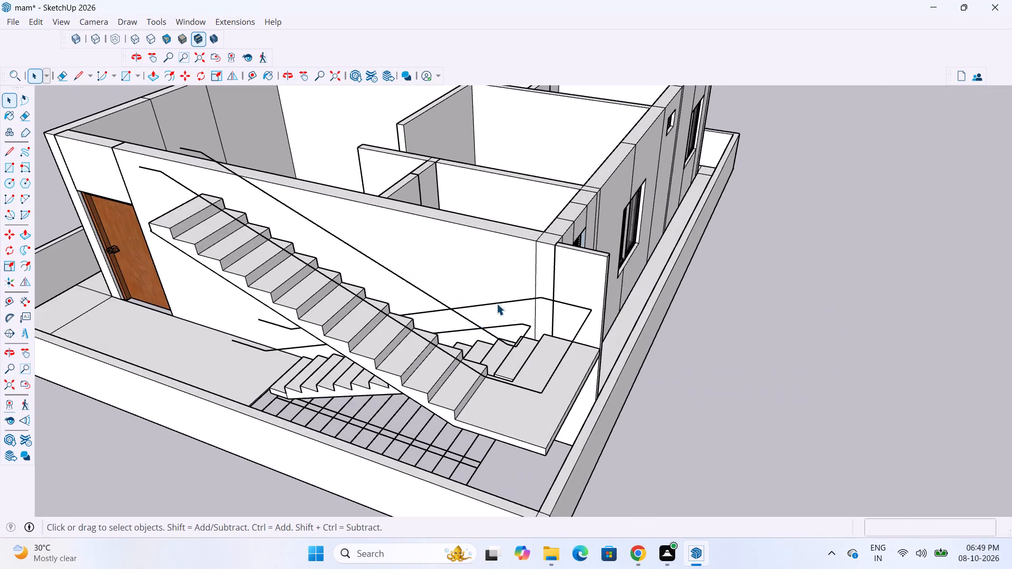
Inspect the passage slab corner near the entrance door and the foot of the staircase in the low-walled house.
scroll(871, 313, "down", 10)
scroll(783, 346, "up", 4)
scroll(738, 357, "down", 6)
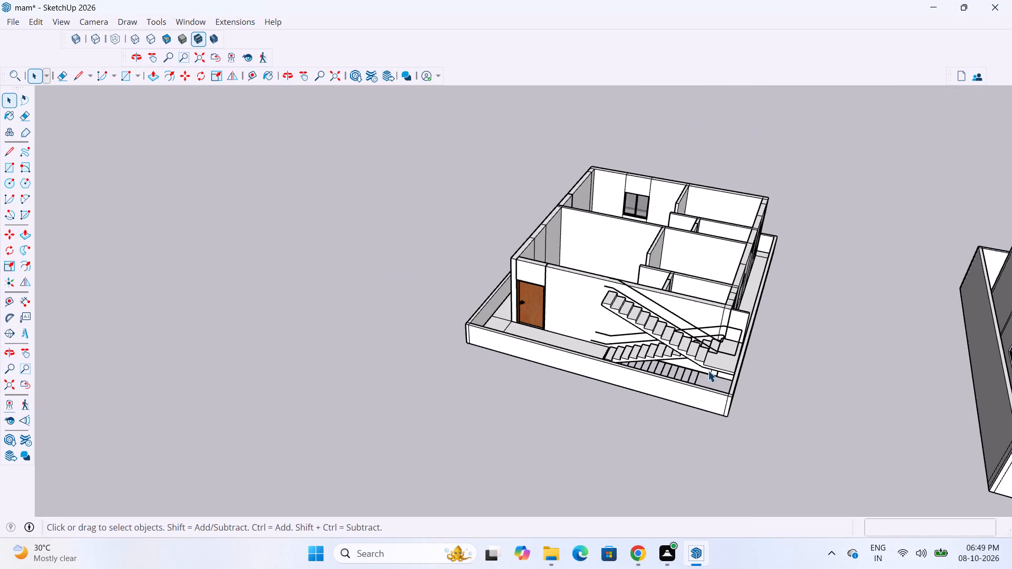
scroll(708, 370, "down", 3)
middle_click_drag(469, 312, 563, 339)
scroll(538, 327, "up", 8)
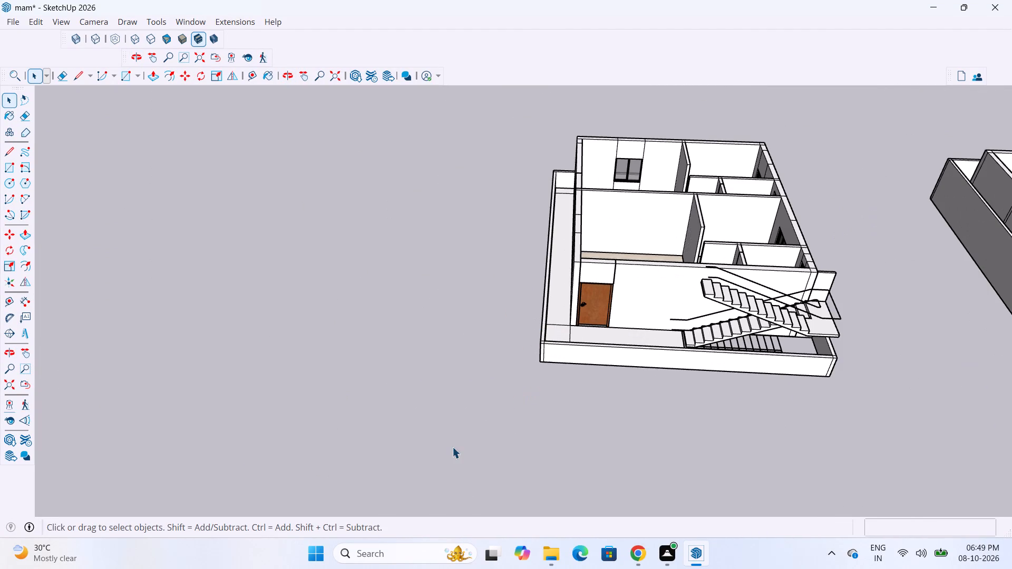
scroll(593, 437, "up", 2)
scroll(659, 362, "up", 3)
scroll(532, 302, "down", 1)
scroll(533, 302, "up", 2)
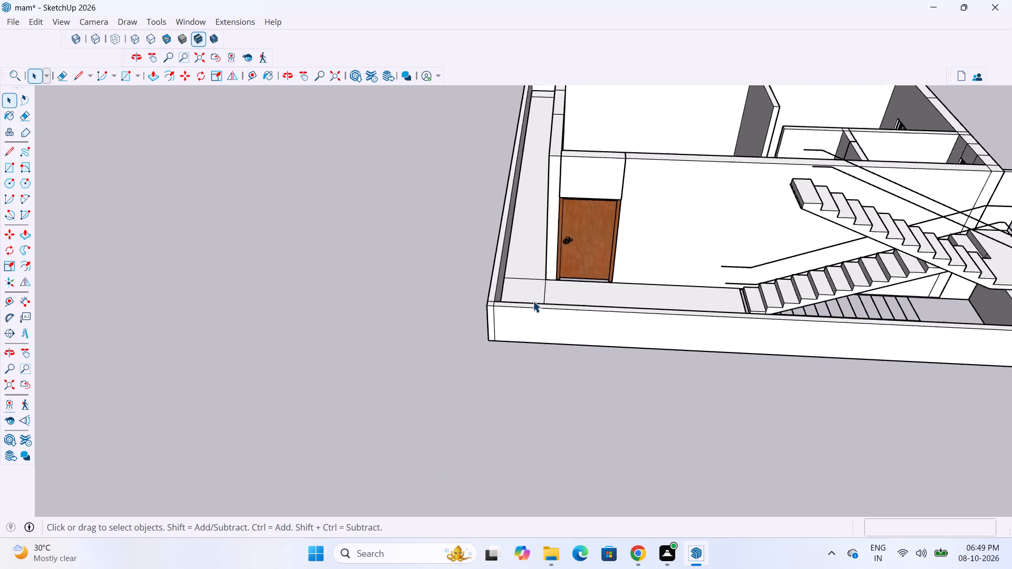
scroll(533, 301, "up", 1)
scroll(436, 315, "down", 4)
scroll(360, 372, "down", 4)
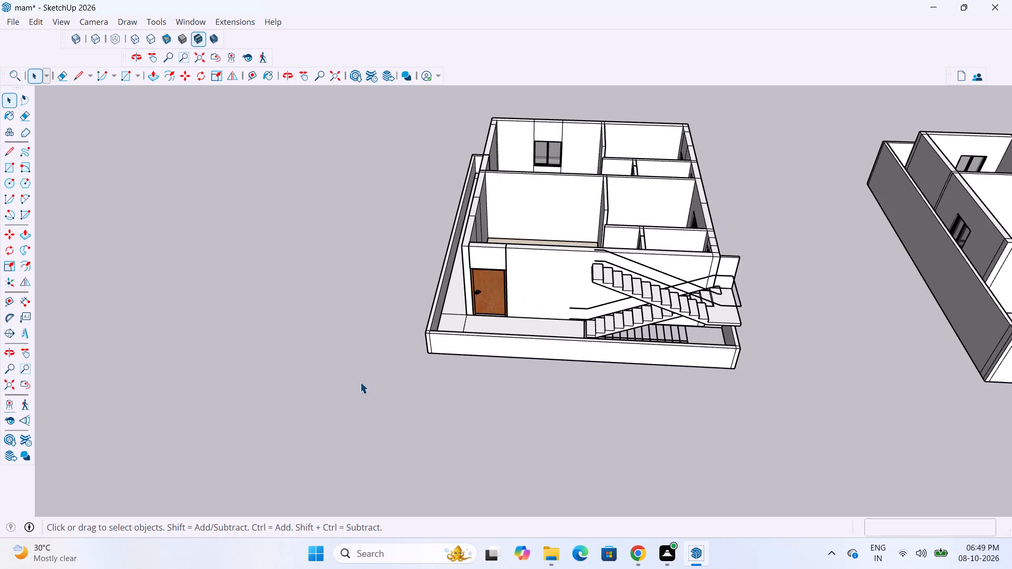
scroll(602, 242, "up", 5)
scroll(600, 302, "down", 2)
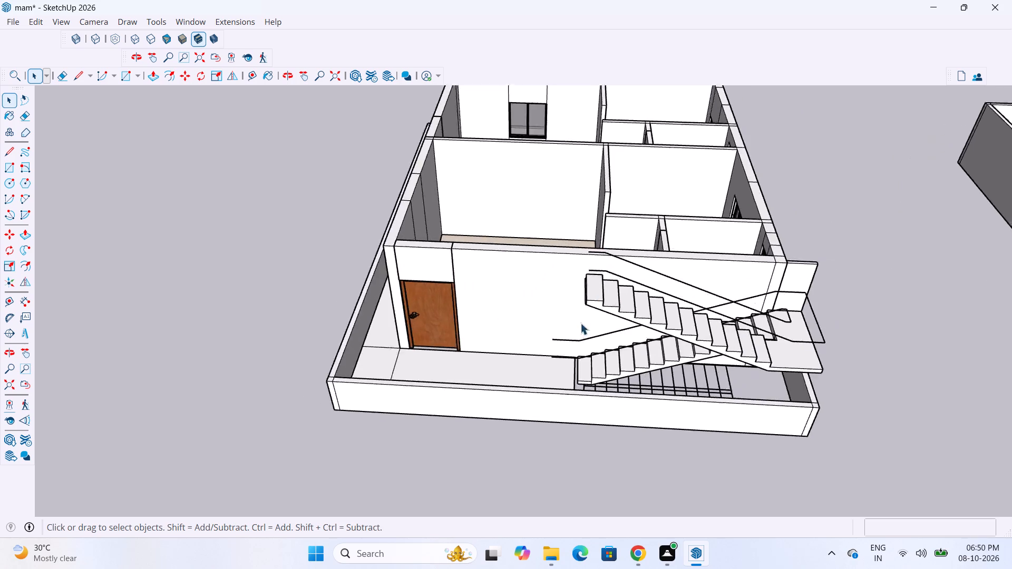
scroll(580, 323, "down", 14)
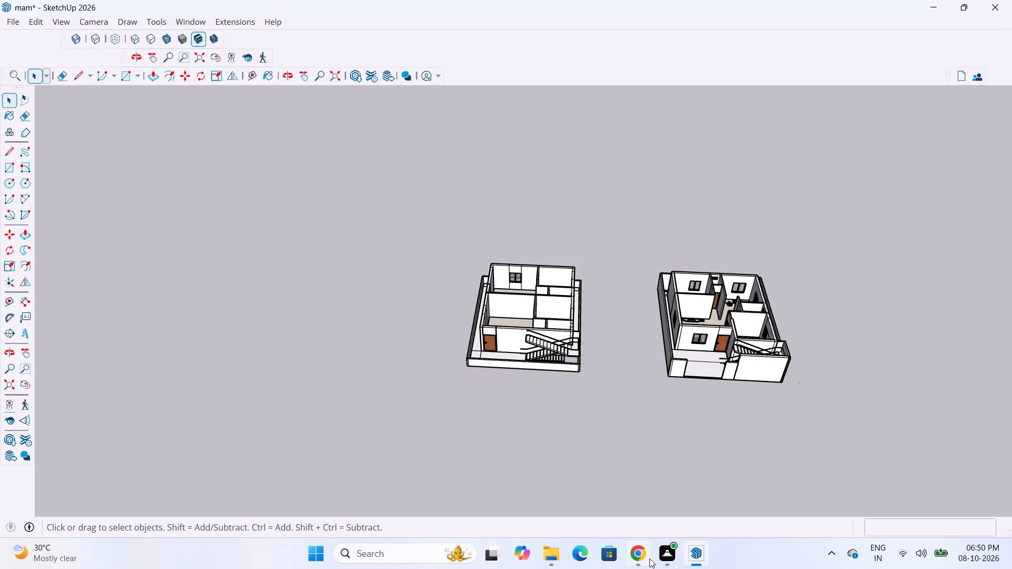
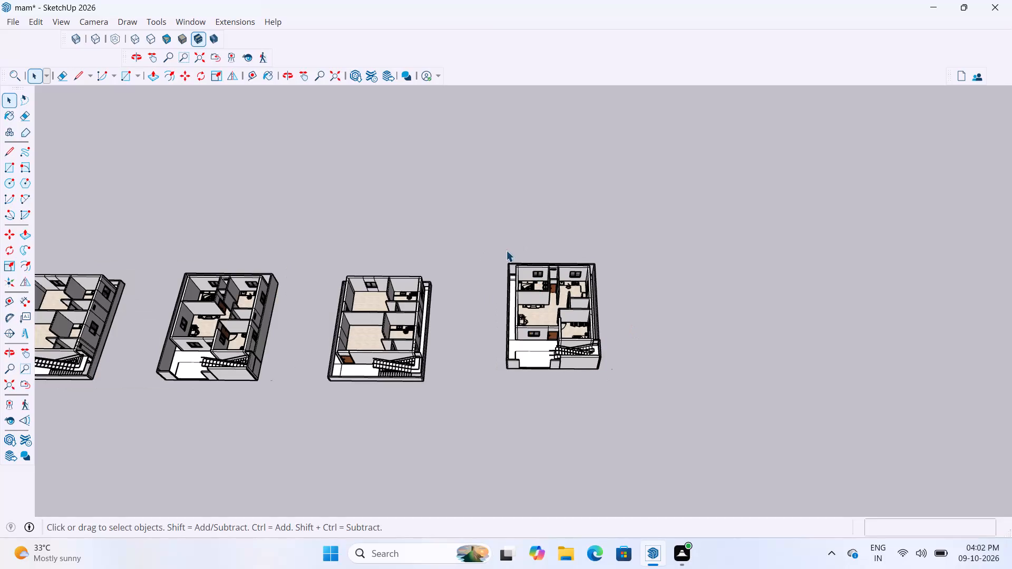
Make the end house model with the open front porch, farthest along the row, into a component named "ground floor".
left_click_drag(485, 236, 665, 425)
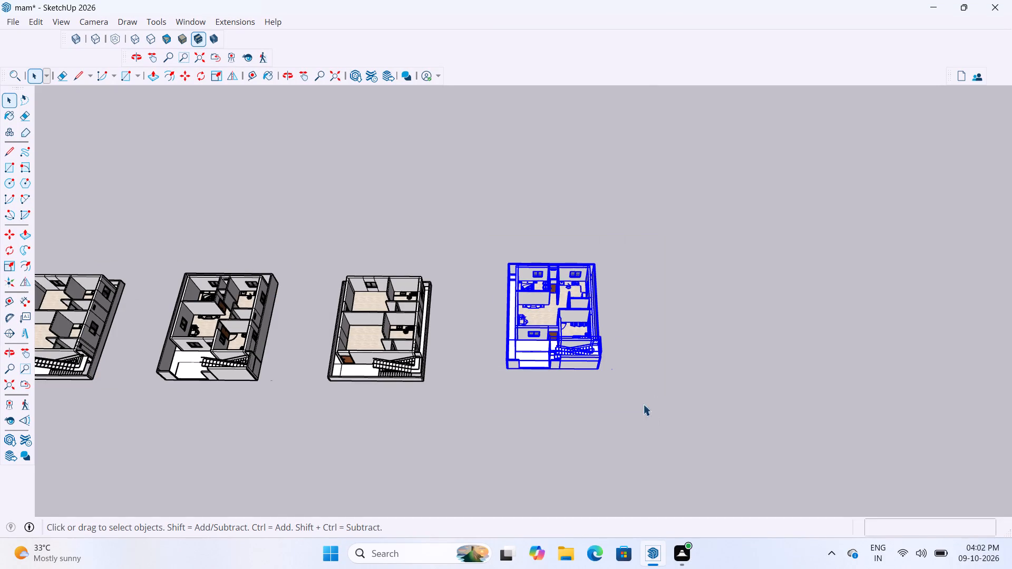
right_click(550, 336)
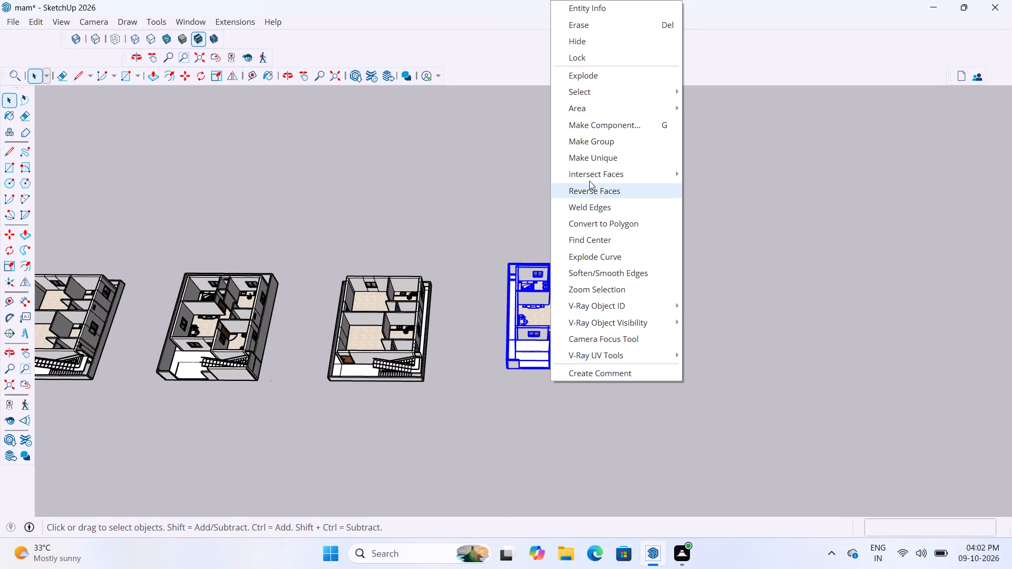
left_click(593, 131)
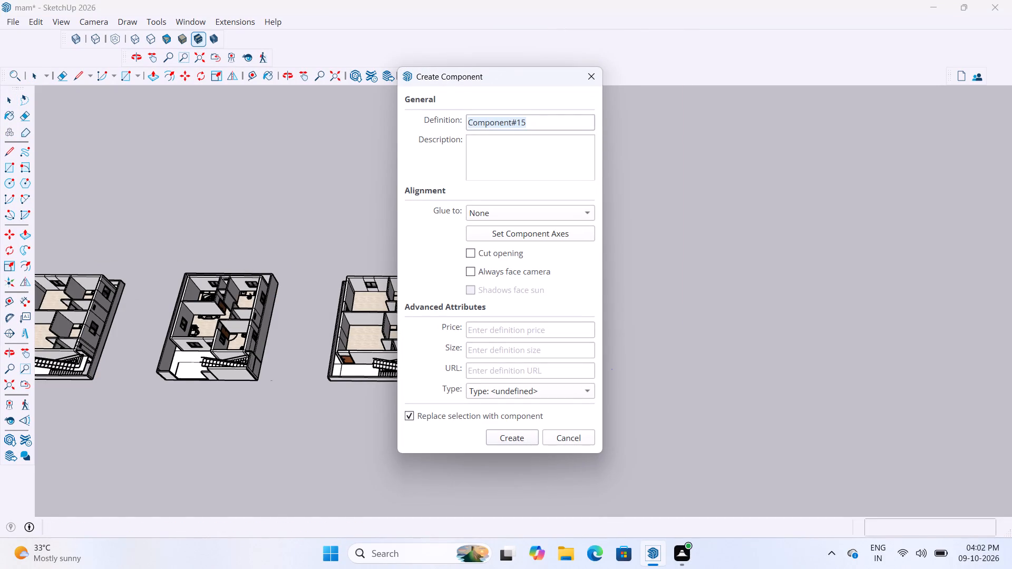
key("BackSpace")
type("ground floor")
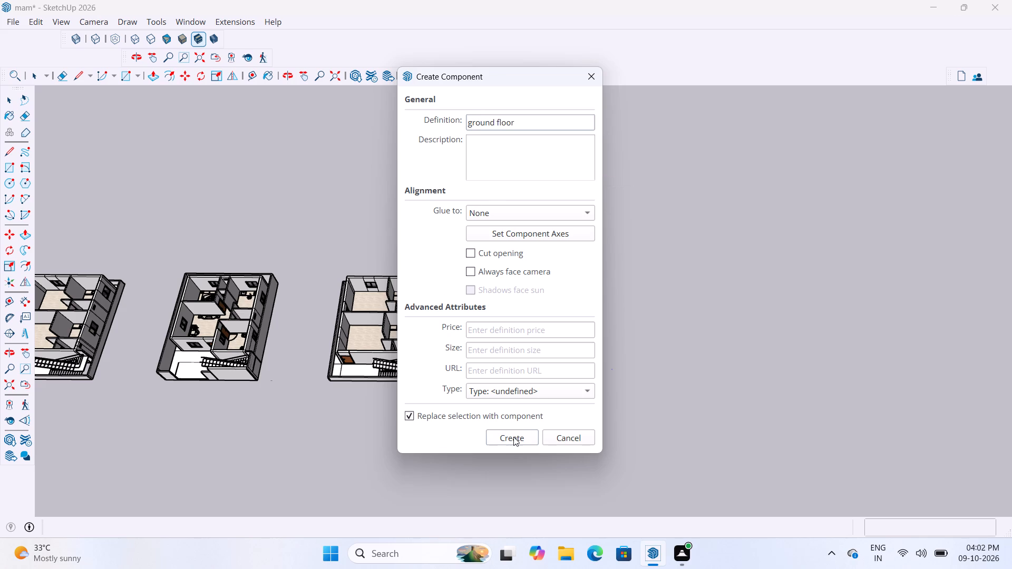
left_click(513, 437)
left_click(555, 404)
scroll(592, 356, "up", 4)
left_click(576, 341)
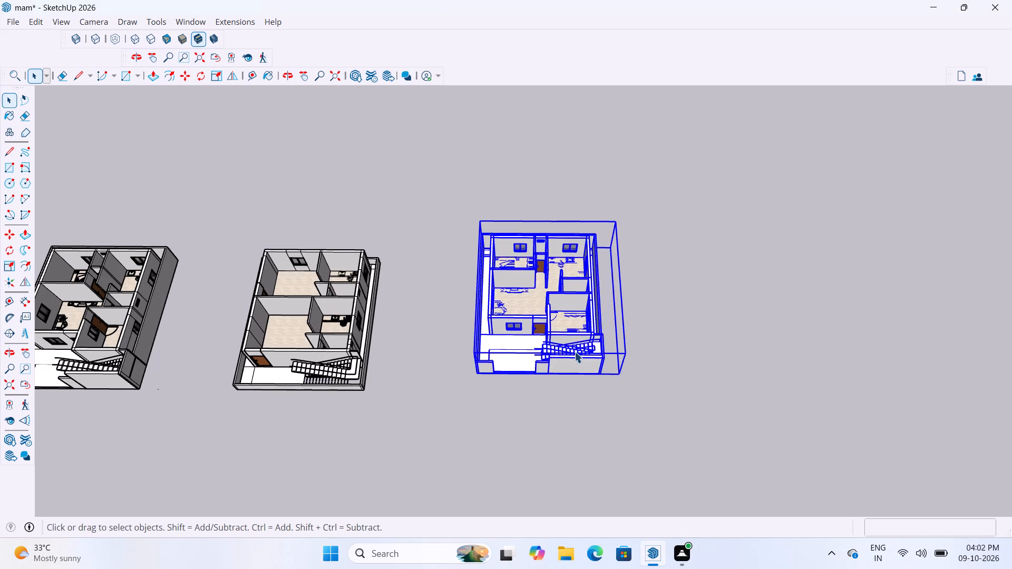
scroll(580, 359, "up", 8)
scroll(659, 370, "down", 9)
left_click(522, 398)
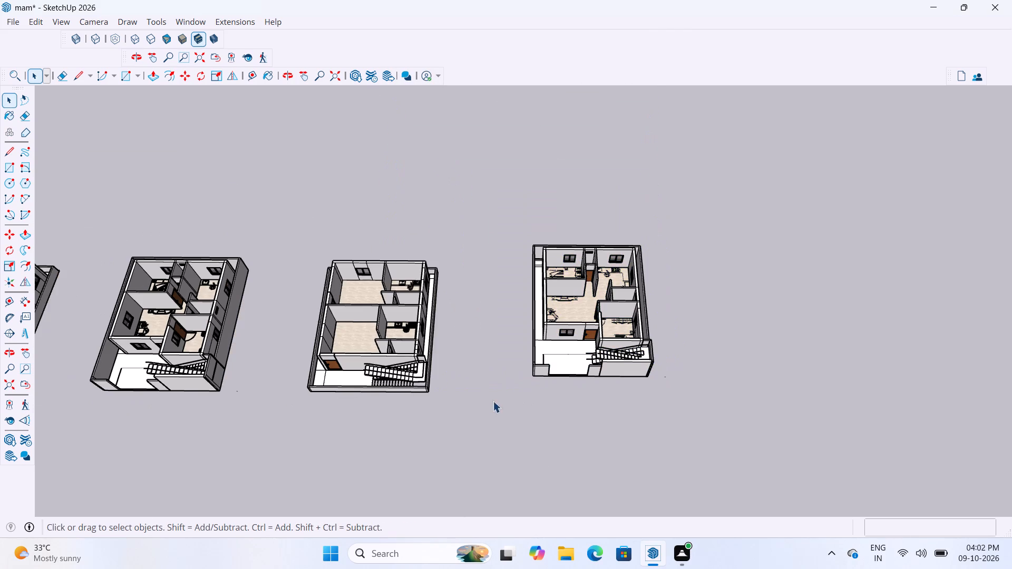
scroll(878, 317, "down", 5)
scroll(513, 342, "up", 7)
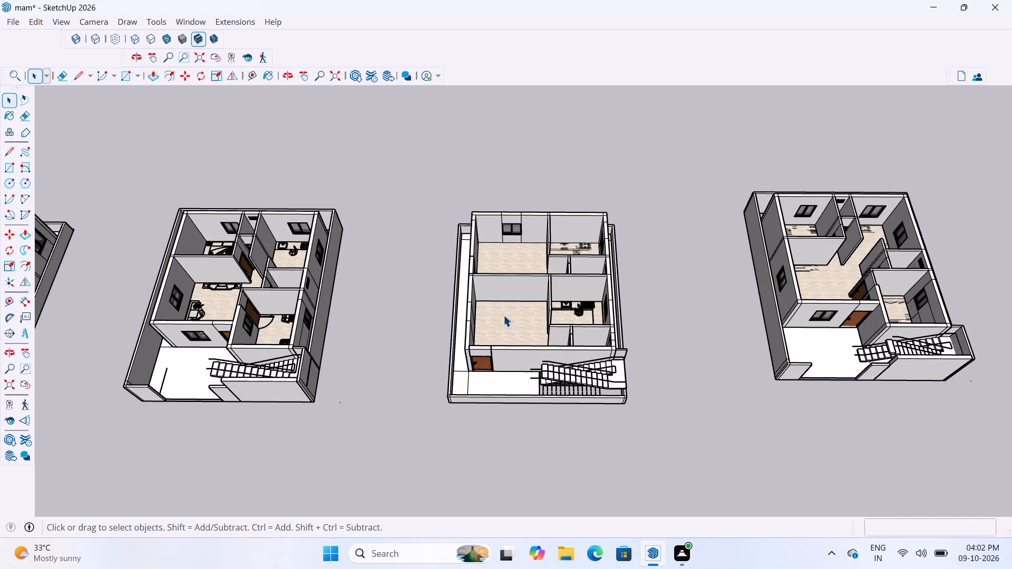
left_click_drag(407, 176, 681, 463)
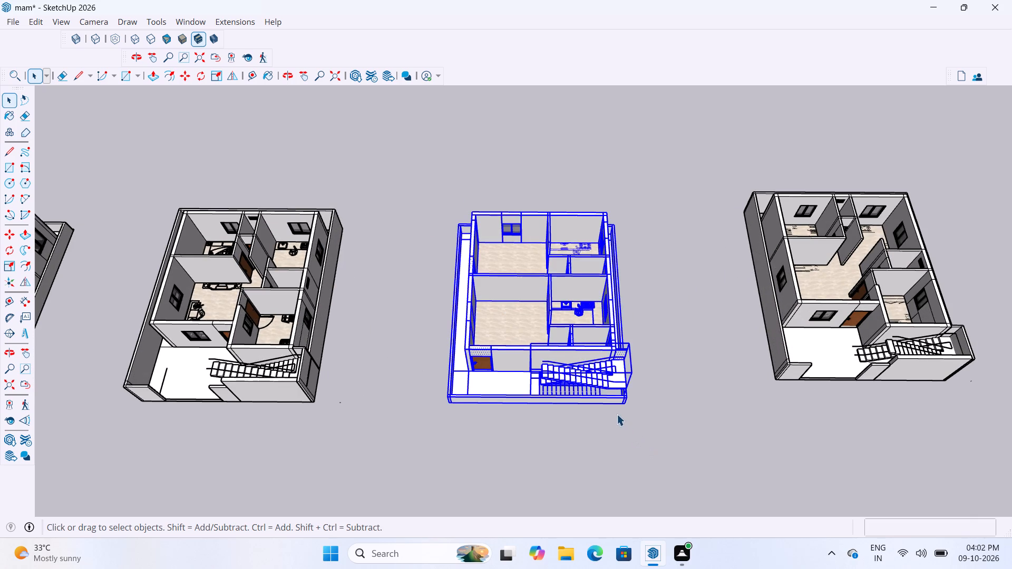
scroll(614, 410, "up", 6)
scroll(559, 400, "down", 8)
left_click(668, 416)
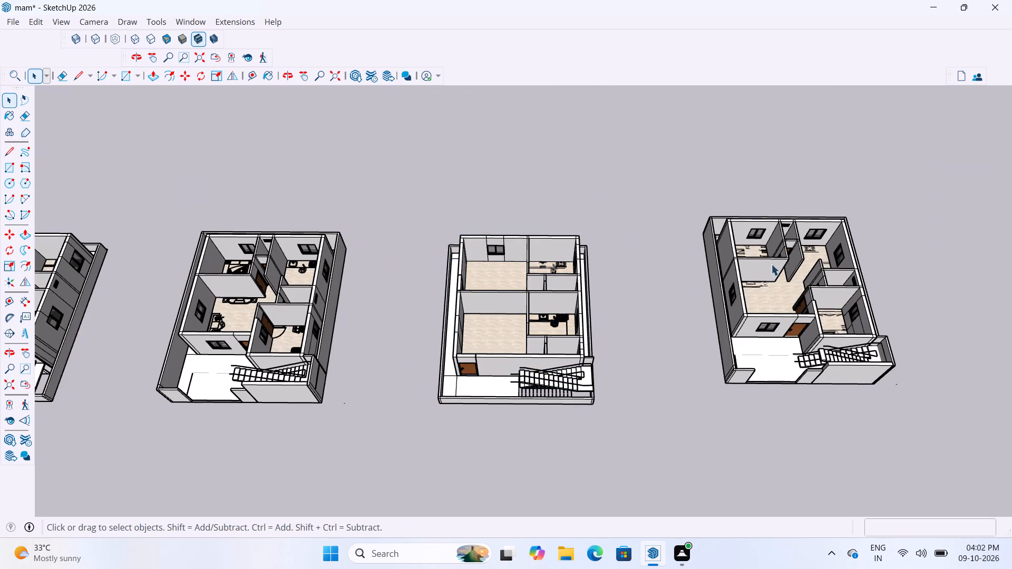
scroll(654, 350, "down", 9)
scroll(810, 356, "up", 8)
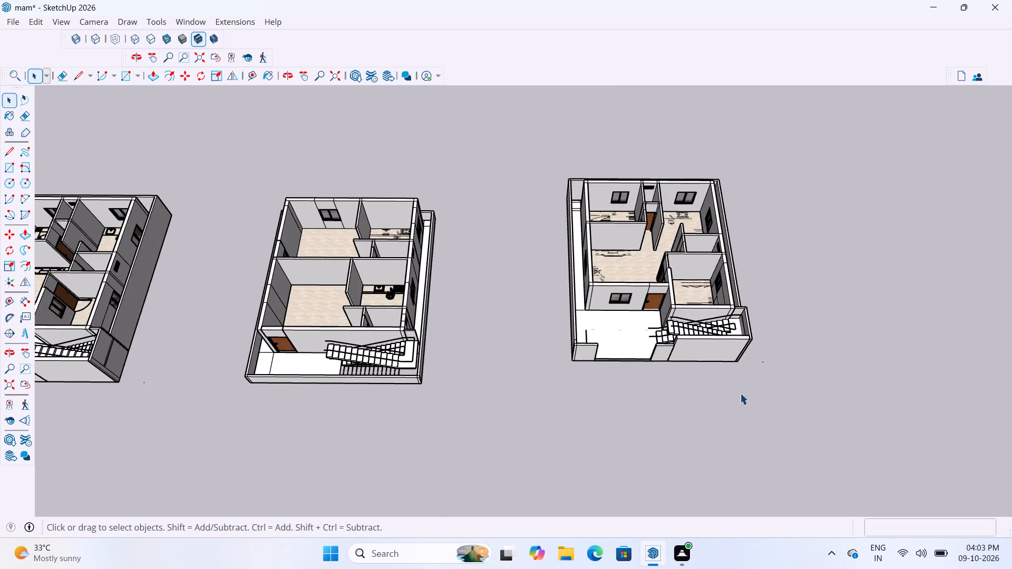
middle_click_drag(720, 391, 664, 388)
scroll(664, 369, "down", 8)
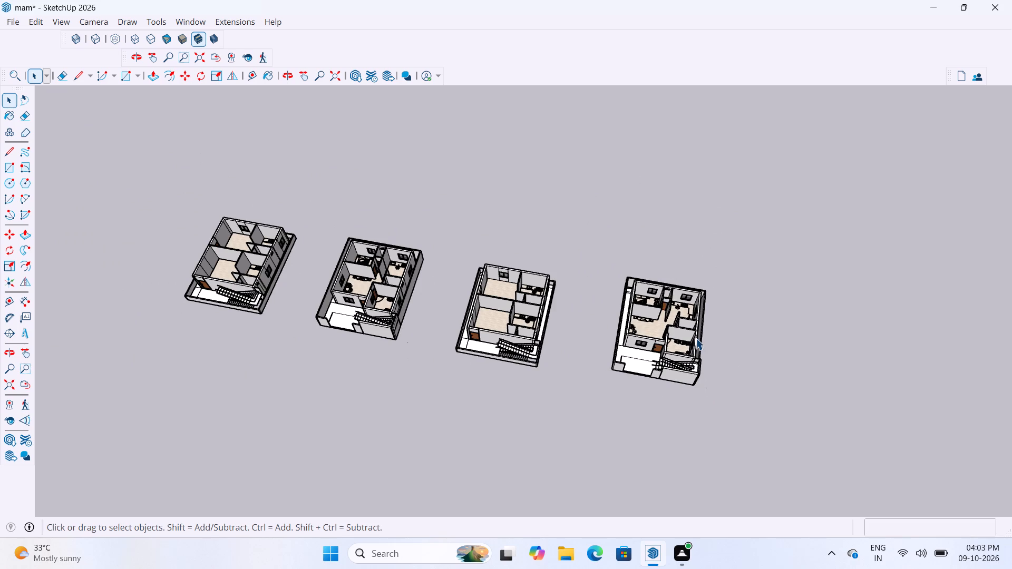
Open the ground floor component to examine the geometry inside it.
left_click(696, 338)
scroll(707, 372, "up", 7)
double_click(658, 354)
scroll(632, 345, "up", 2)
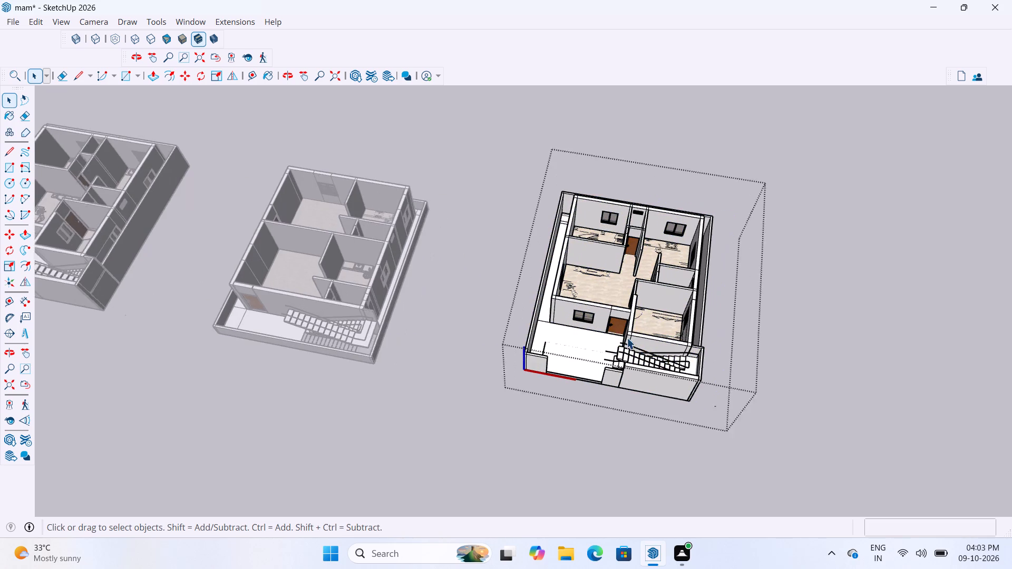
left_click(614, 337)
scroll(605, 338, "up", 4)
scroll(579, 334, "down", 8)
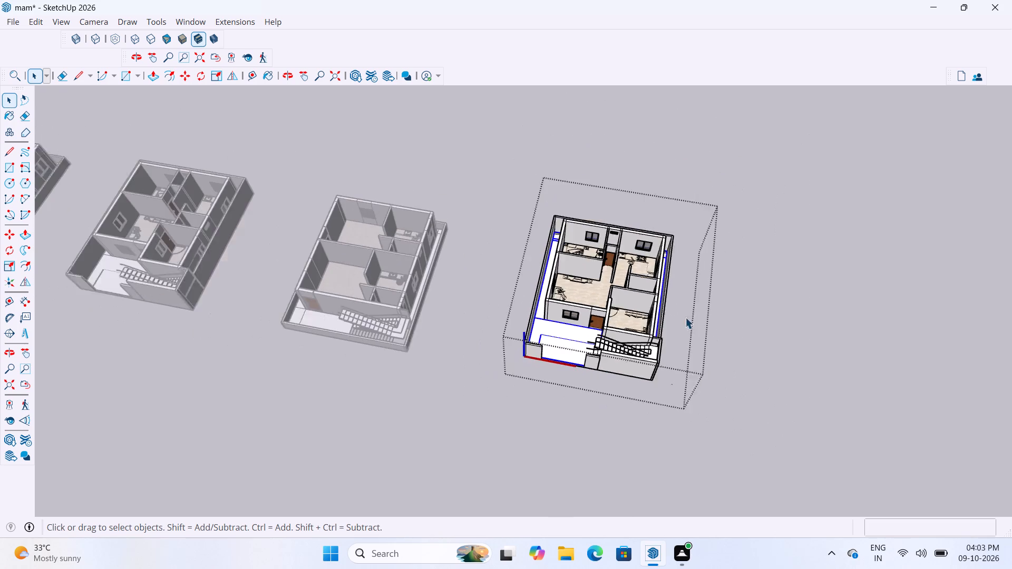
left_click(829, 295)
Make the house model next to the ground floor component into a component named "first floor".
scroll(787, 299, "down", 5)
middle_click_drag(495, 246, 536, 271)
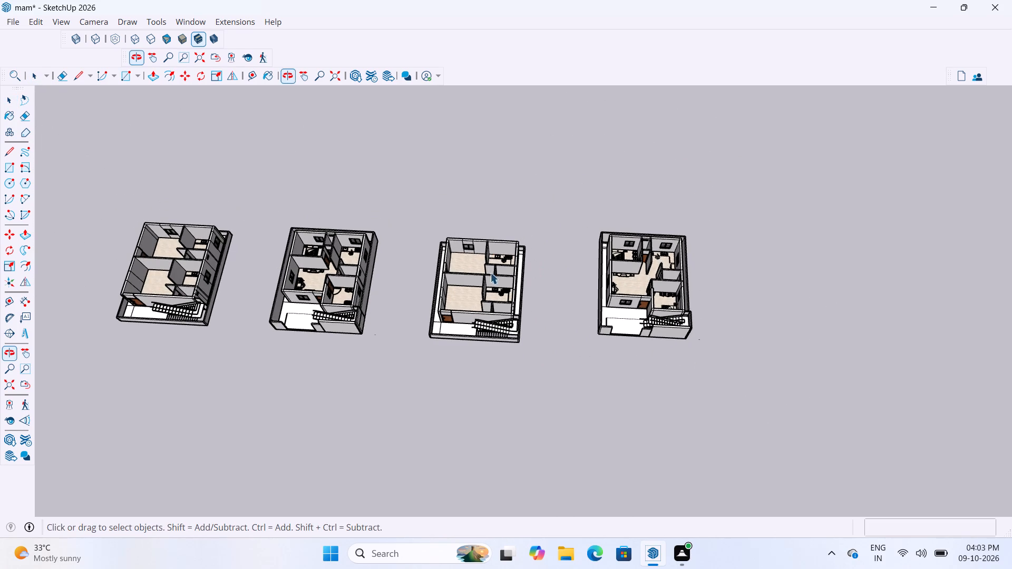
left_click_drag(425, 210, 557, 393)
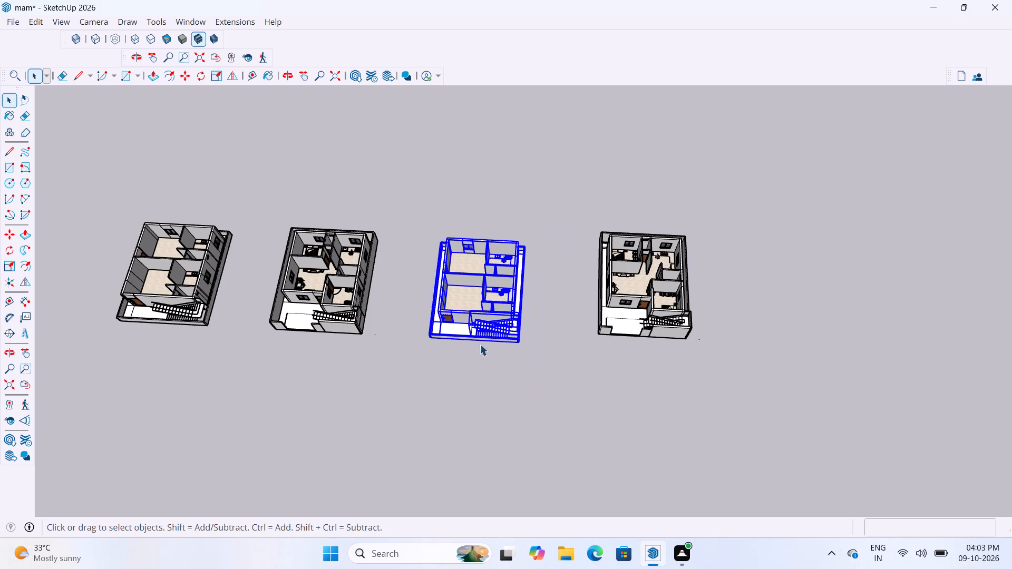
scroll(470, 335, "up", 6)
right_click(463, 299)
left_click(527, 125)
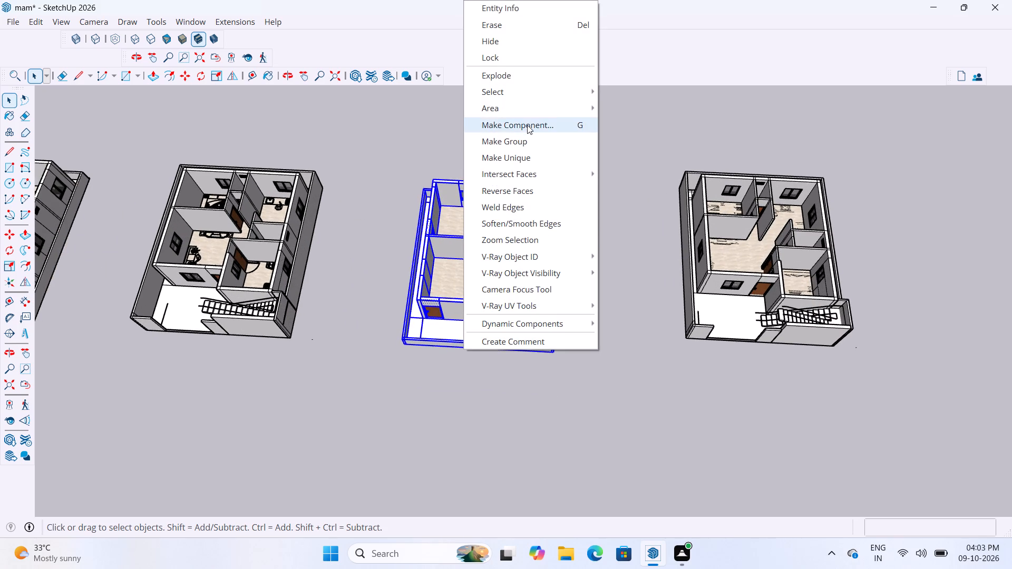
key("BackSpace")
type("first floor")
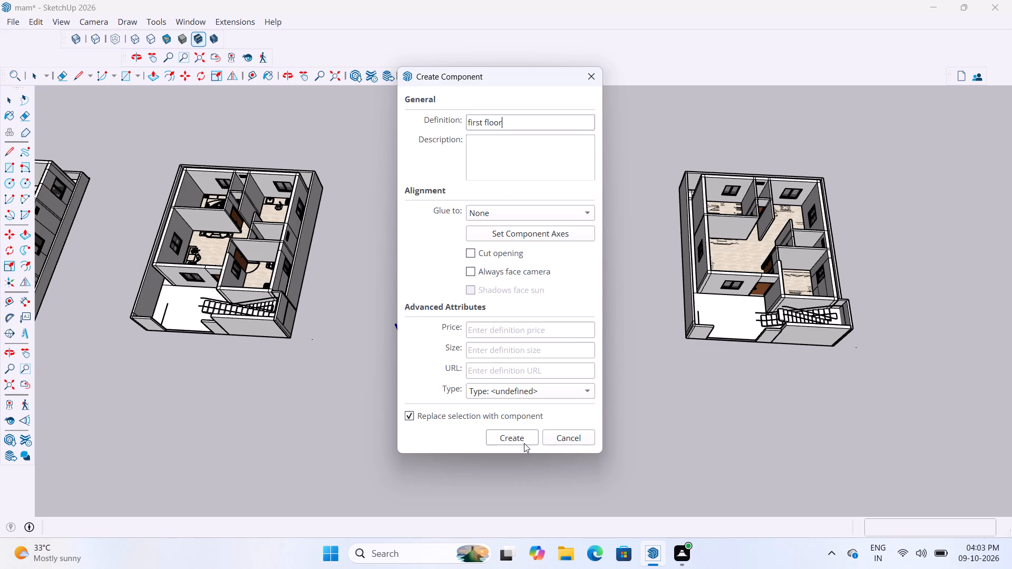
left_click(522, 439)
left_click(599, 440)
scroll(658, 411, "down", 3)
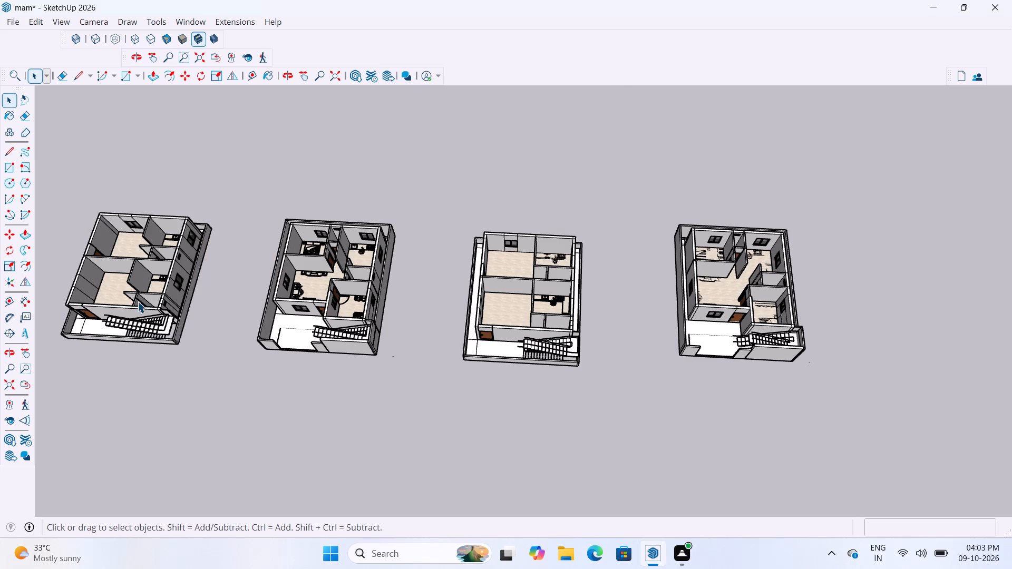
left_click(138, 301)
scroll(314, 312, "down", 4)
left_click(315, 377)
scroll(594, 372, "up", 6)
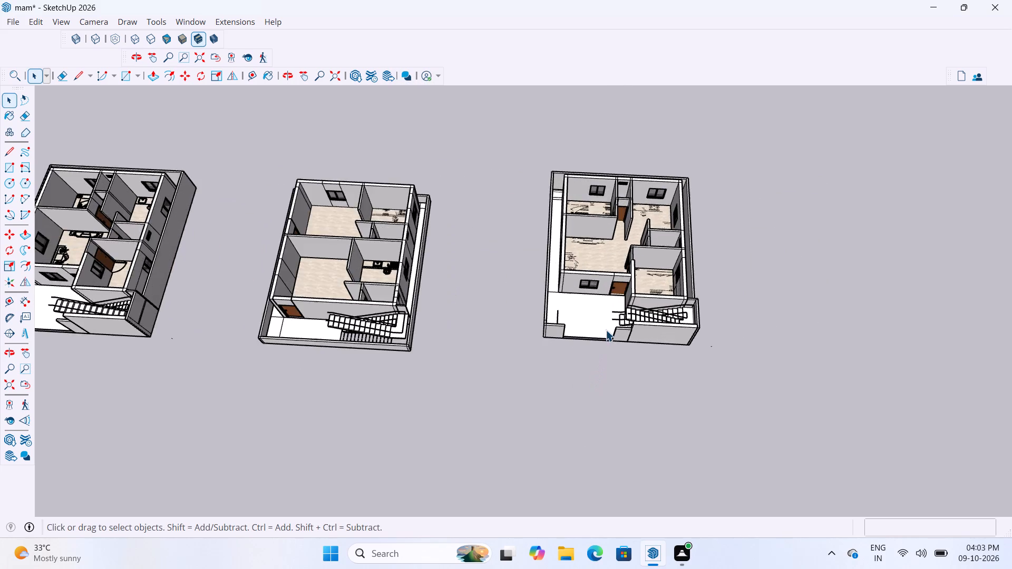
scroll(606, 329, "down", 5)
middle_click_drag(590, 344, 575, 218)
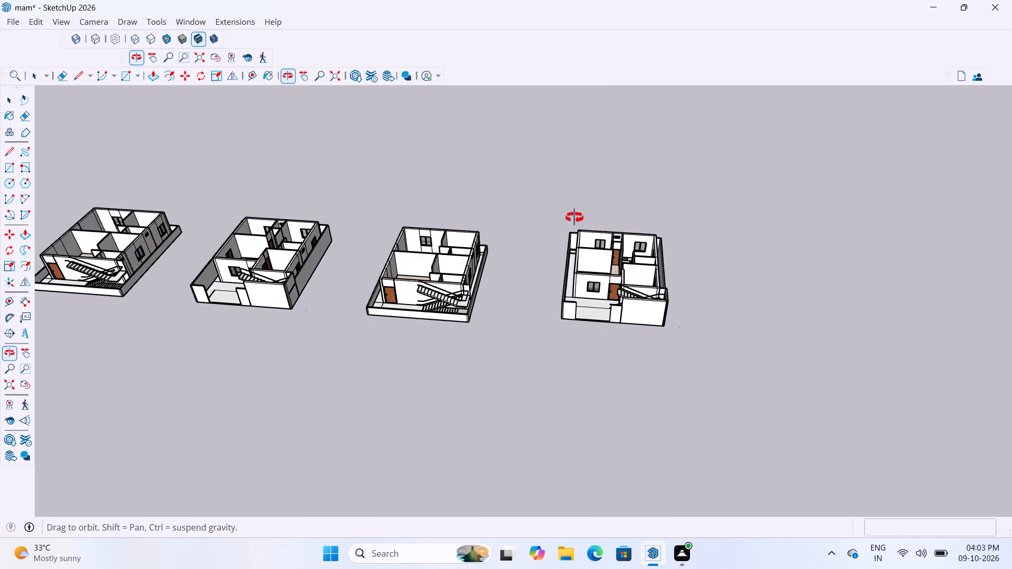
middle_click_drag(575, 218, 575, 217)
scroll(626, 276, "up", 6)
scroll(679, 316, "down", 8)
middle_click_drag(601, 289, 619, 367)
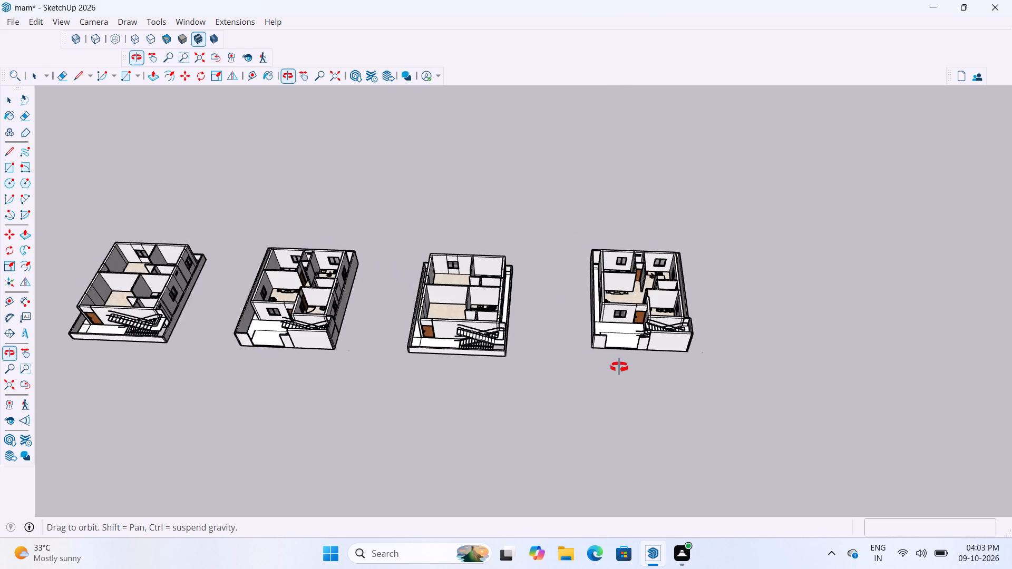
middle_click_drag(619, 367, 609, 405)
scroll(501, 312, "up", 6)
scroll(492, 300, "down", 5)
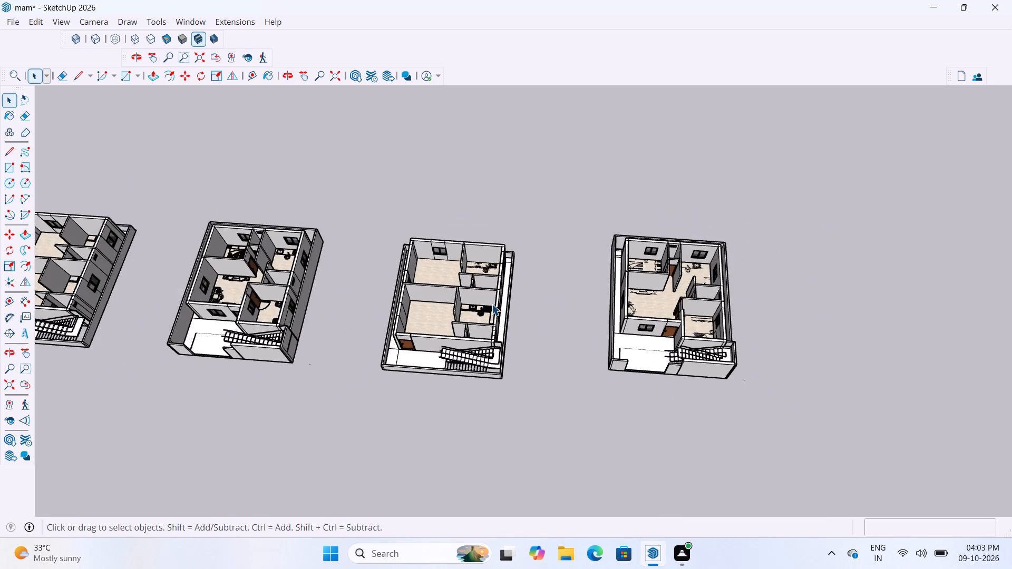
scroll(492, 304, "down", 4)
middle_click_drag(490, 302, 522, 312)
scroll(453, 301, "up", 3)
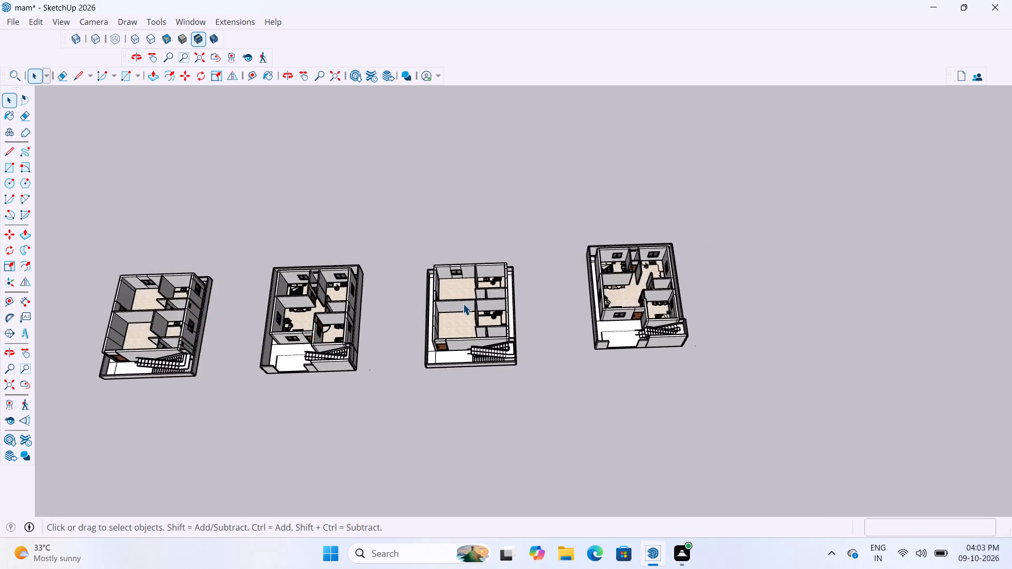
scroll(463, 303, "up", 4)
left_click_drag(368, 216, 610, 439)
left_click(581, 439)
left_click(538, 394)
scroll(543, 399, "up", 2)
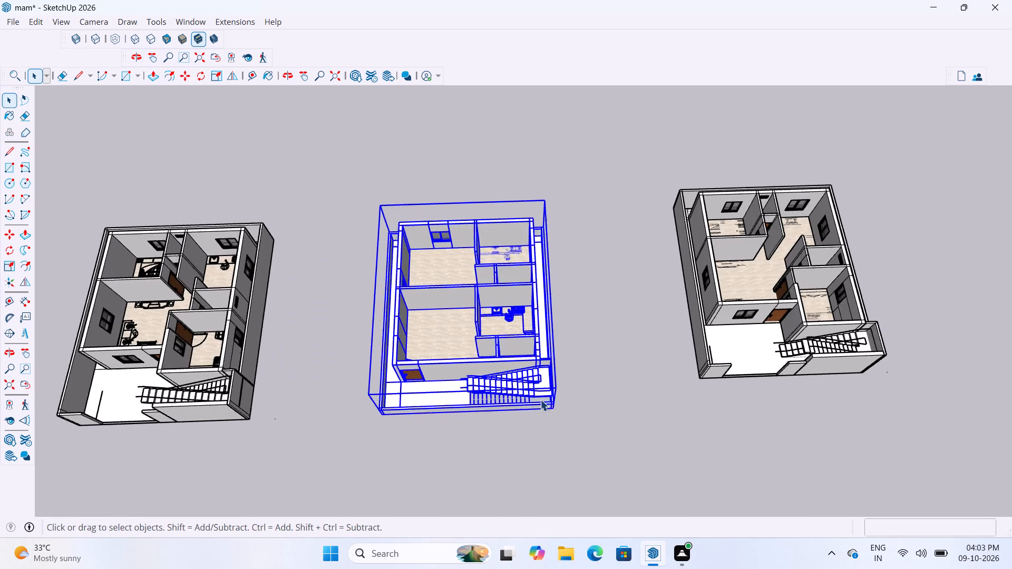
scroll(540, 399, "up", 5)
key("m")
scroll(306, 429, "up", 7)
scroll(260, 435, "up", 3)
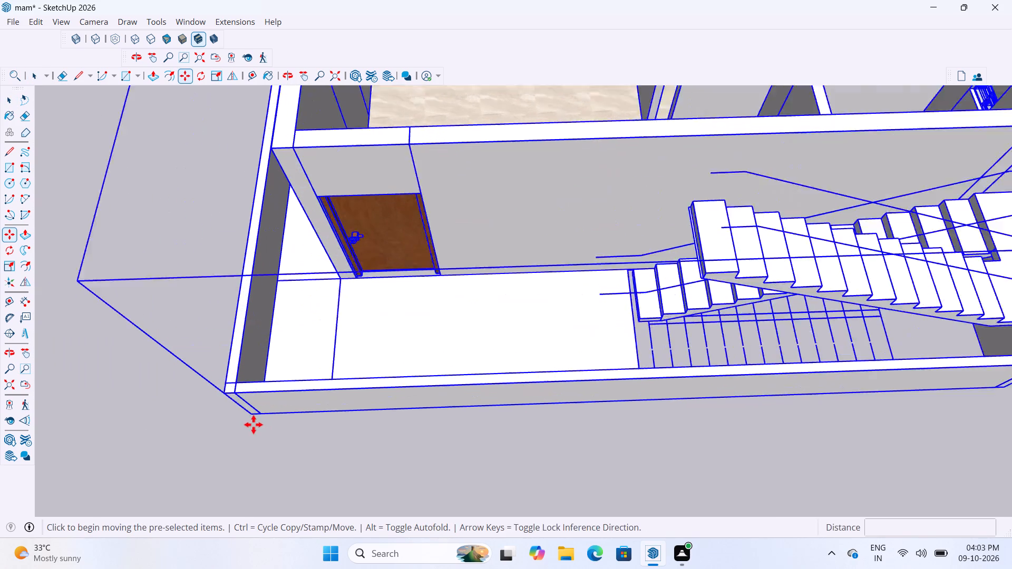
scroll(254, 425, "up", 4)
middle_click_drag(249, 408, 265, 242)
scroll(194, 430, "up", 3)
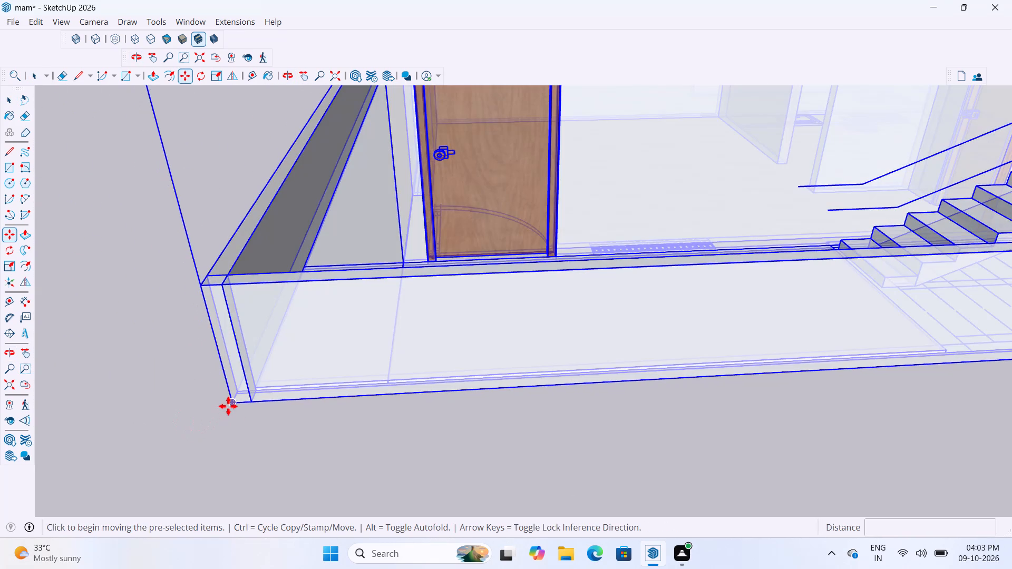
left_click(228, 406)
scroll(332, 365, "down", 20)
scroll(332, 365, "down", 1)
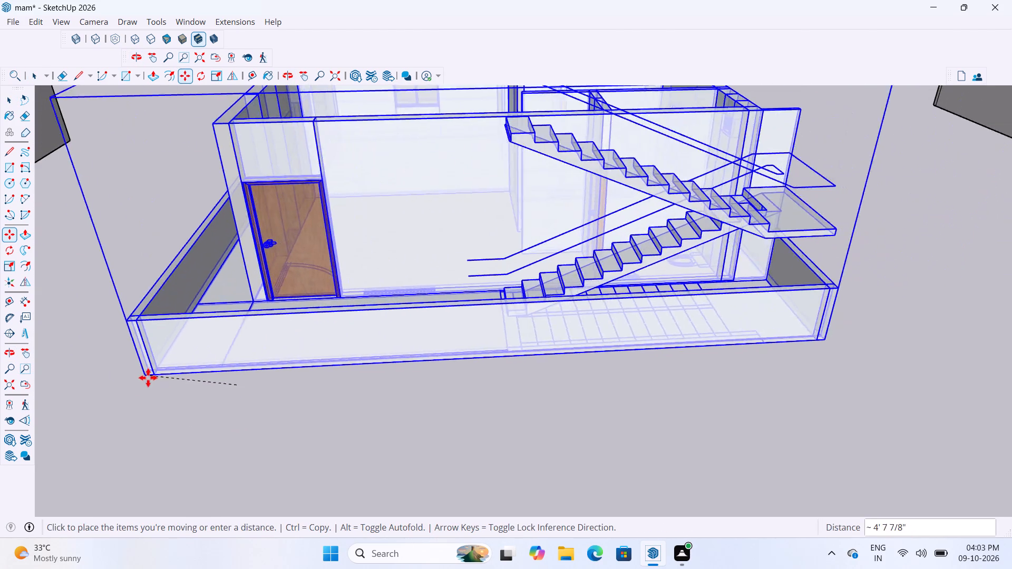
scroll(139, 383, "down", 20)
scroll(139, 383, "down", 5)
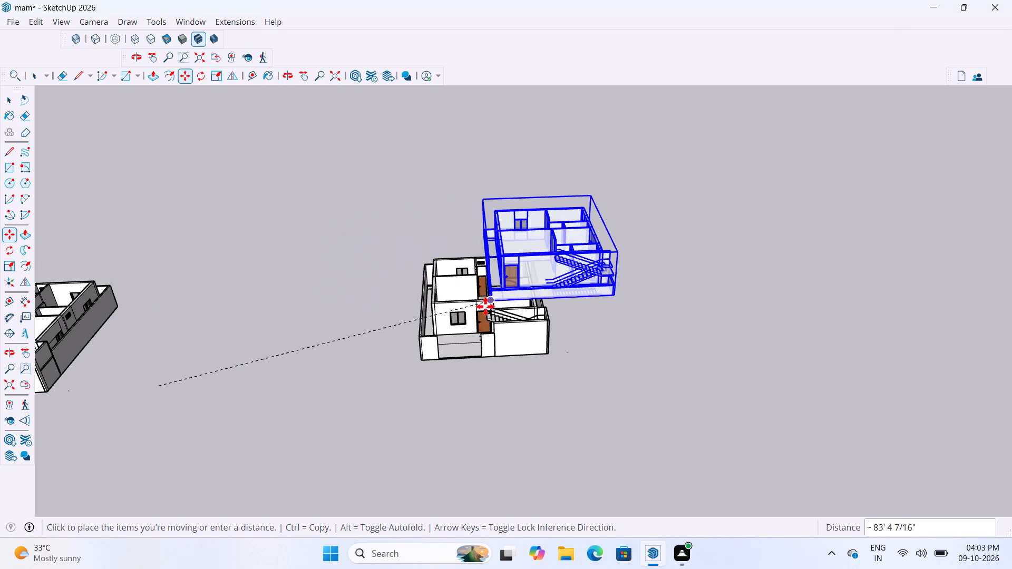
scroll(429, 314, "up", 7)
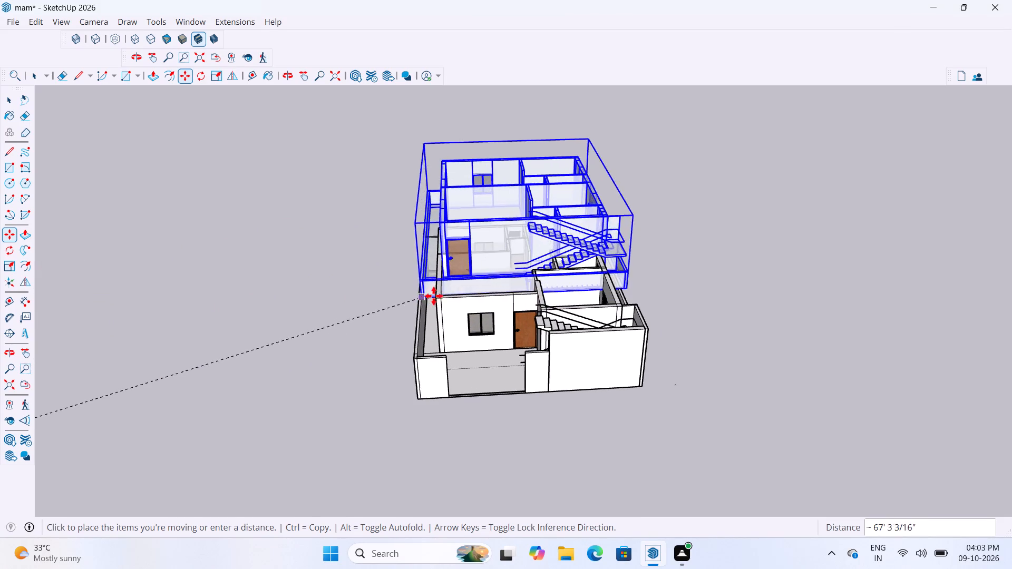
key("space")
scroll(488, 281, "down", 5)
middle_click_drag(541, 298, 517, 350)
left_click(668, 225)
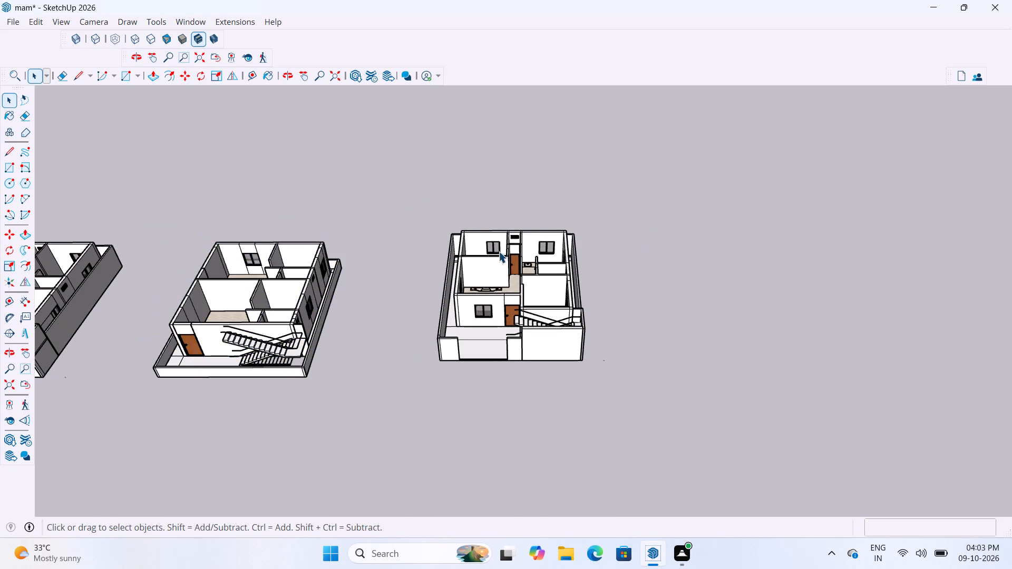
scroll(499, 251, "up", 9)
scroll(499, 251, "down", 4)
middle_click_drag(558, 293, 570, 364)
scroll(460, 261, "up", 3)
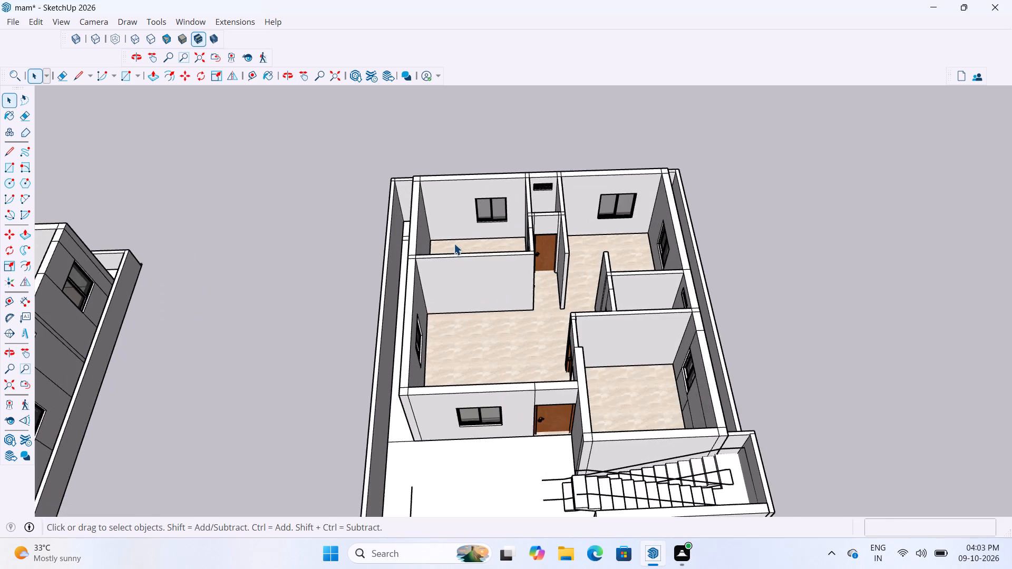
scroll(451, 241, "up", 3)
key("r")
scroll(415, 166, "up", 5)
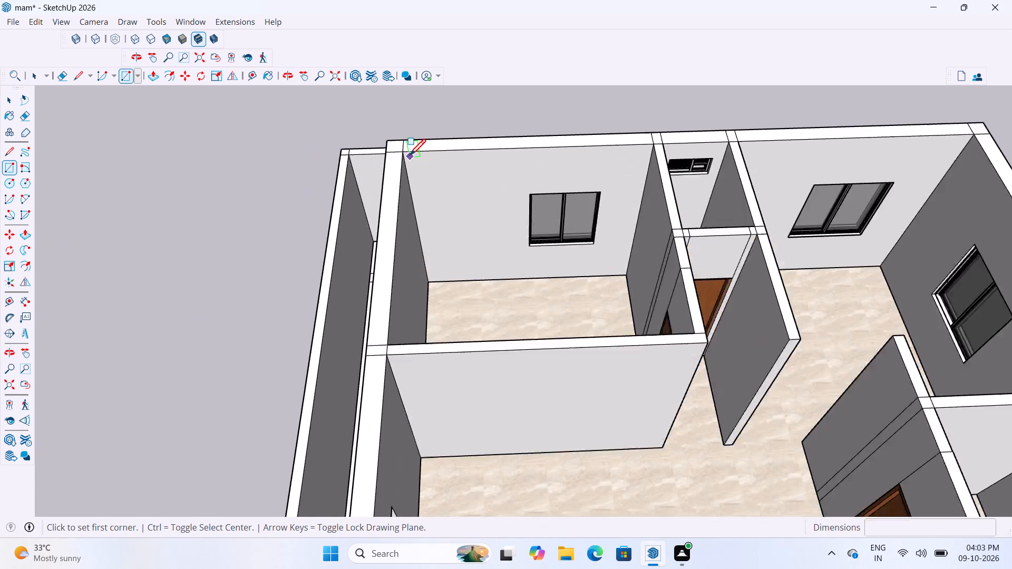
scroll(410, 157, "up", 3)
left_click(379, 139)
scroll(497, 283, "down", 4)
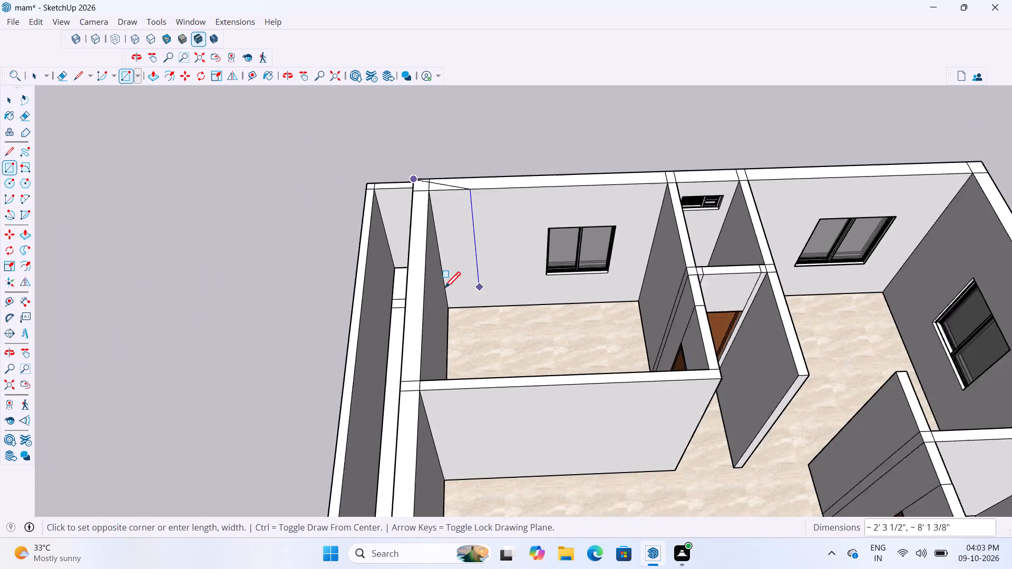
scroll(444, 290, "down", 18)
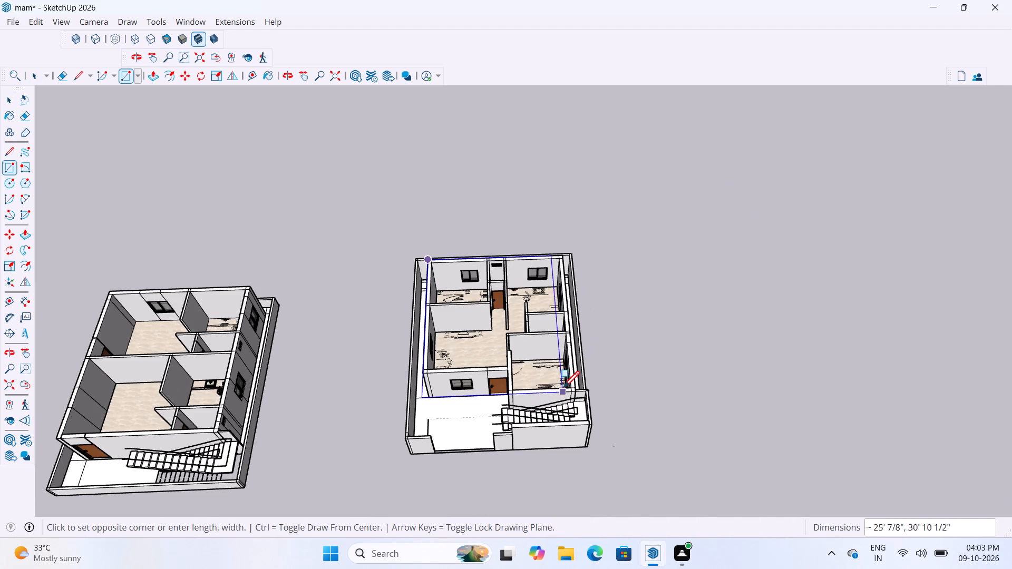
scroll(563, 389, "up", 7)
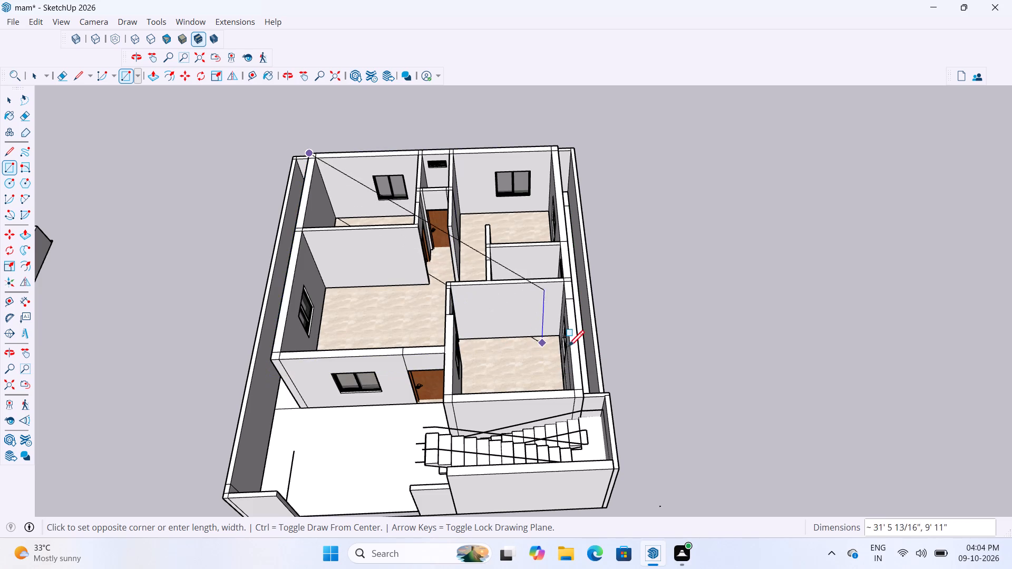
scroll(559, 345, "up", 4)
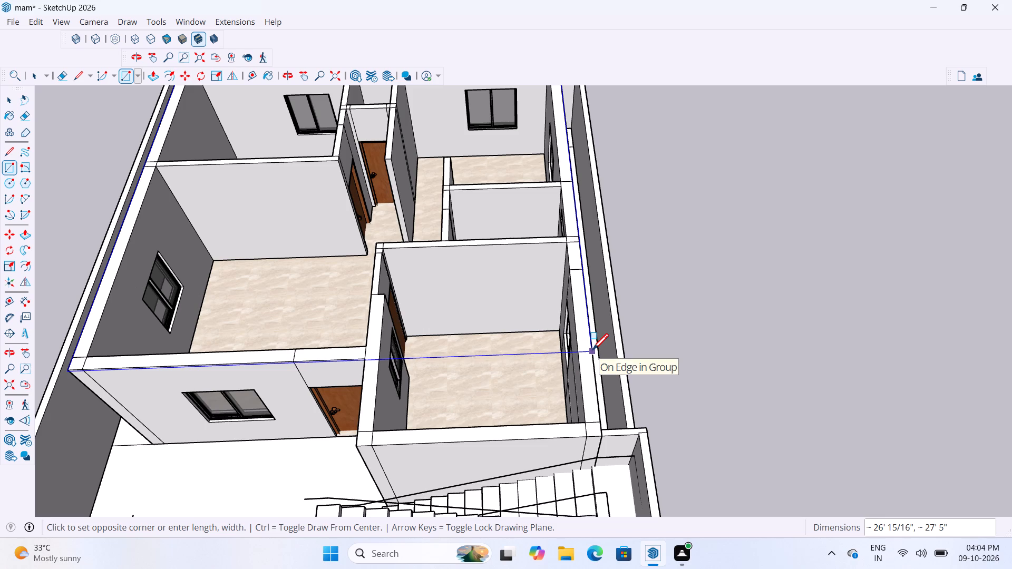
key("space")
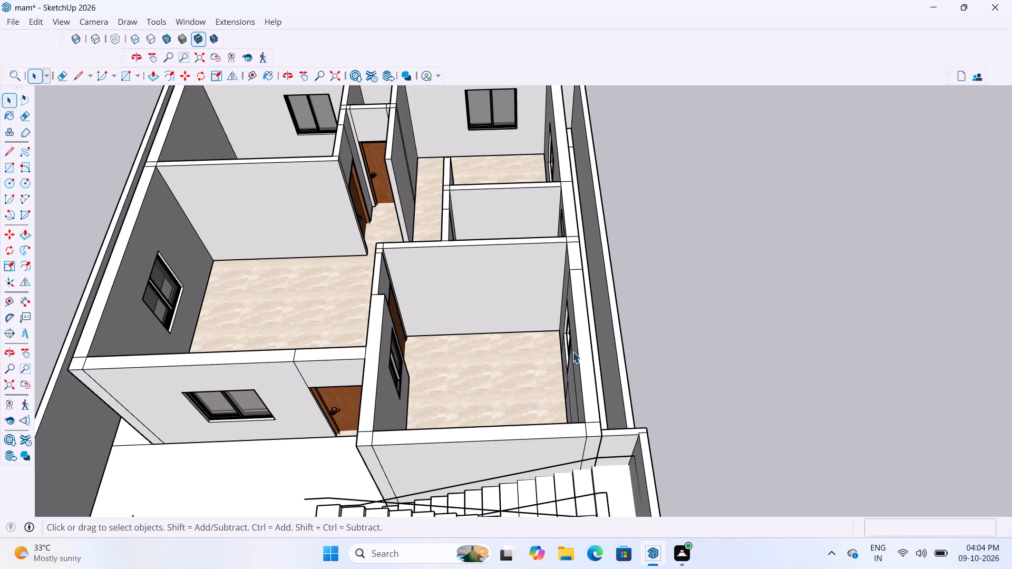
Inside the ground floor component, draw a rectangle about 26' by 27'5" over the wall tops, starting from the rear outer wall corner.
double_click(572, 351)
scroll(637, 379, "down", 9)
scroll(540, 300, "up", 2)
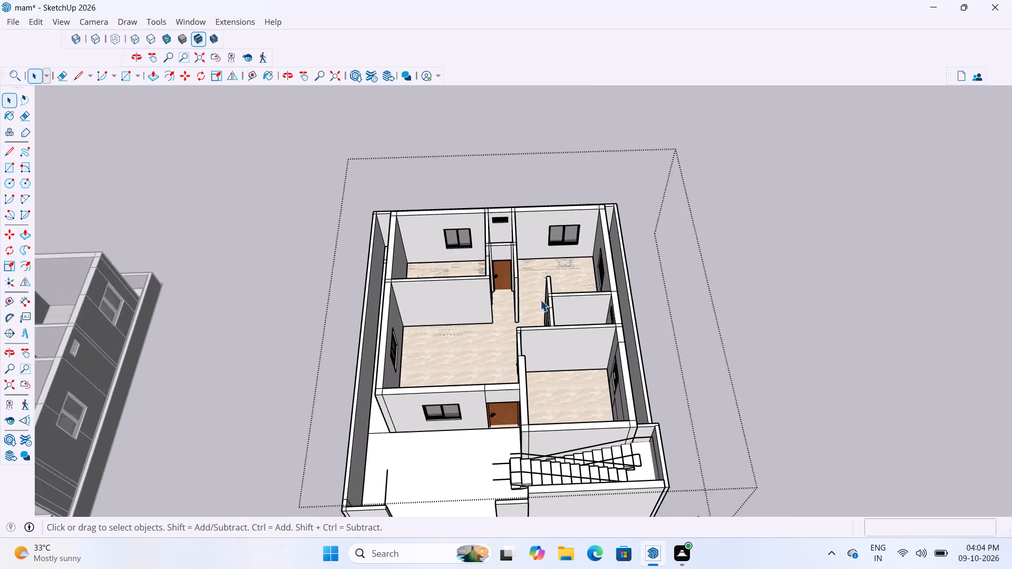
key("r")
scroll(381, 202, "up", 10)
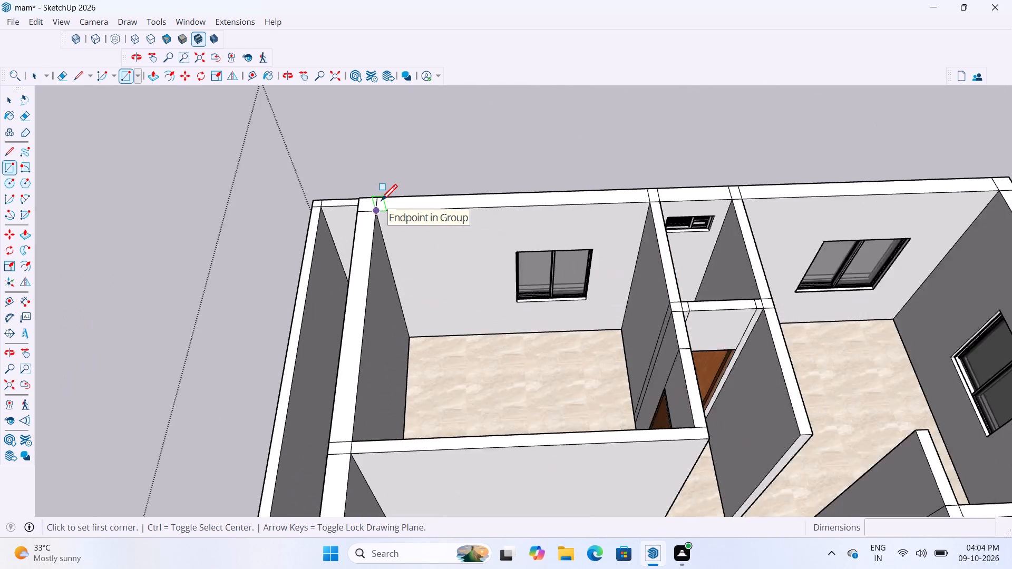
scroll(381, 202, "up", 3)
middle_click_drag(396, 231, 382, 218)
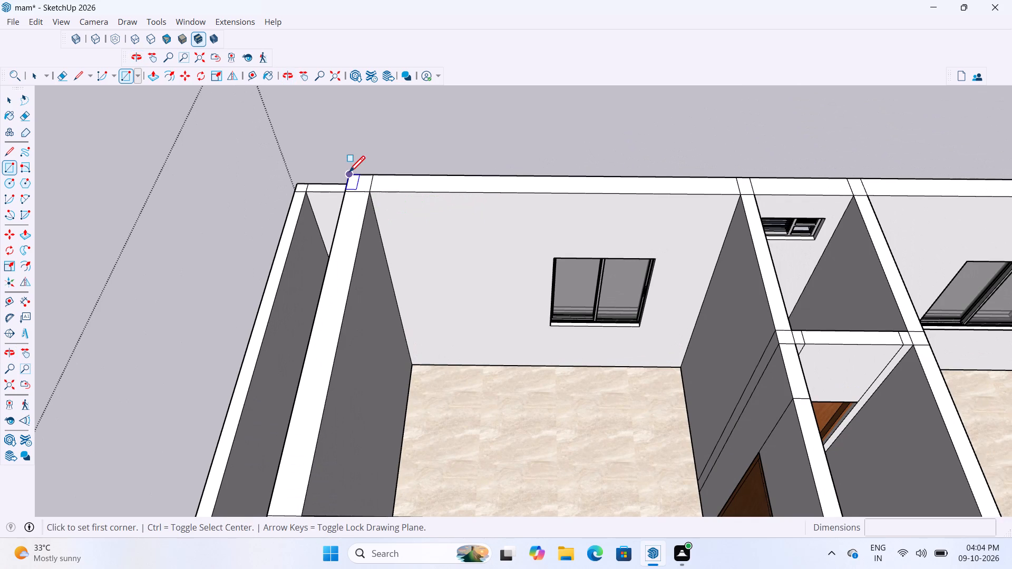
left_click(349, 174)
scroll(564, 213, "down", 20)
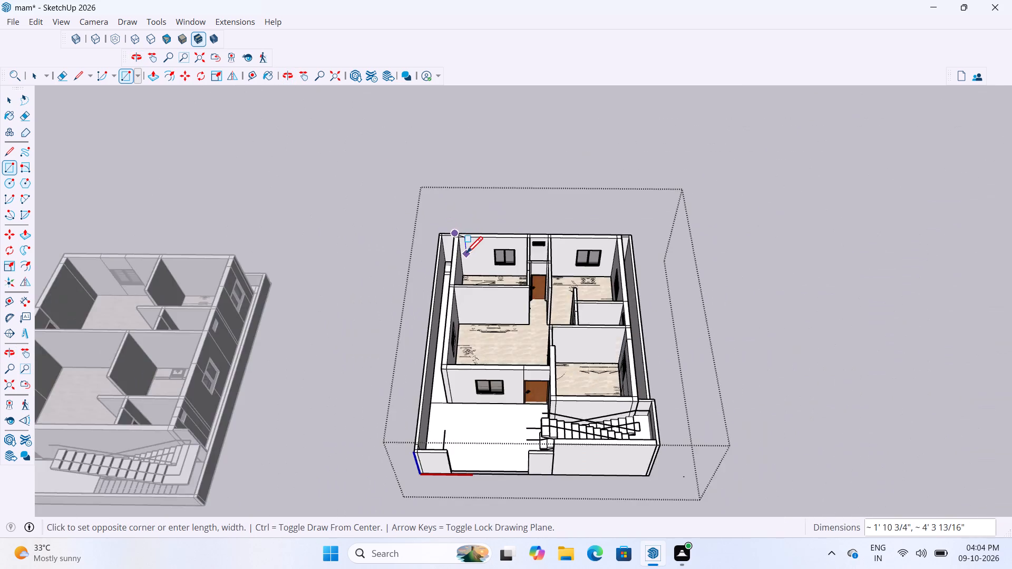
scroll(466, 254, "down", 5)
scroll(582, 329, "up", 15)
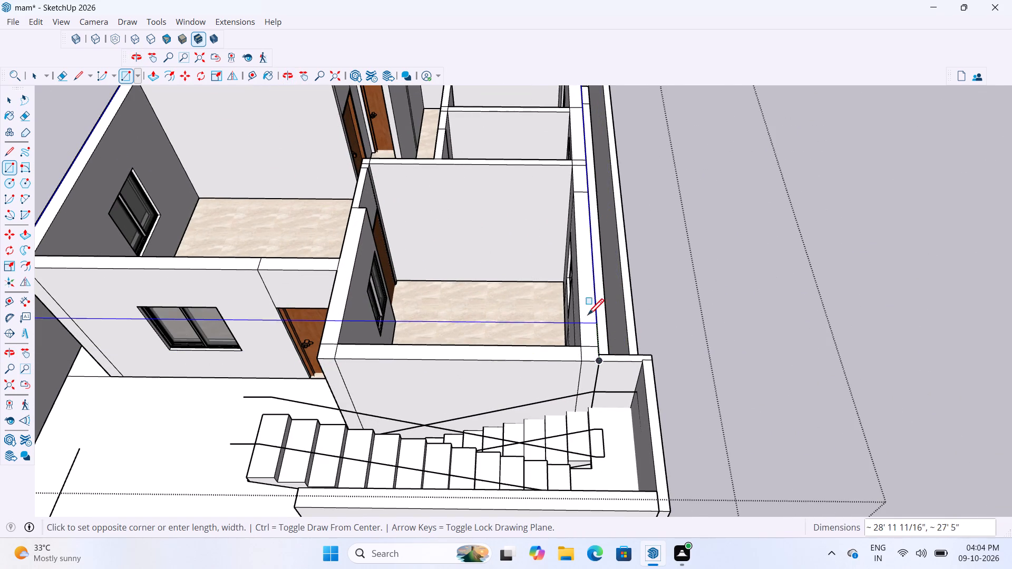
left_click(591, 273)
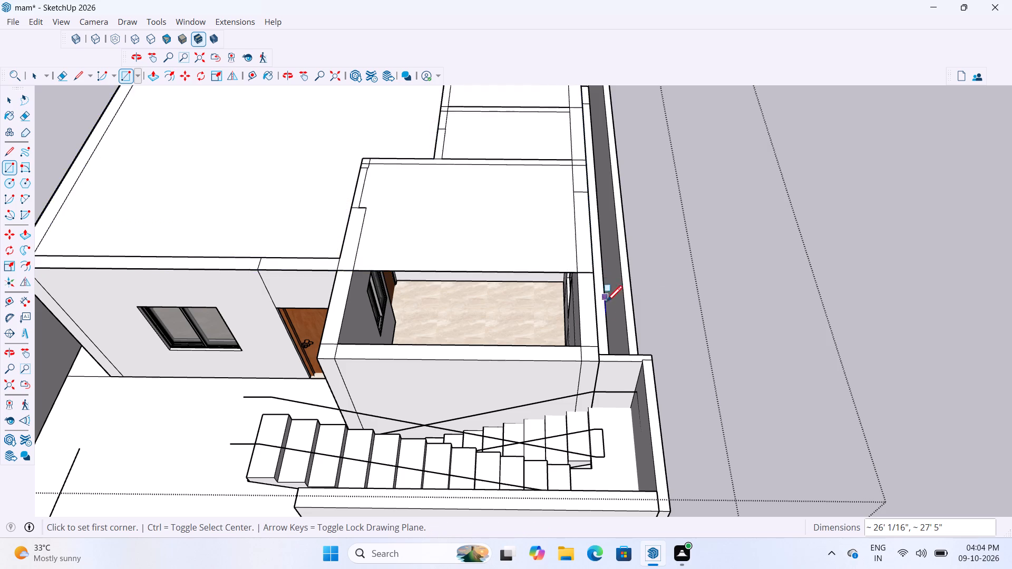
scroll(608, 314, "down", 8)
key("space")
key("space")
Examine how the new top face meets the walls around the front room beside the staircase.
scroll(553, 280, "up", 11)
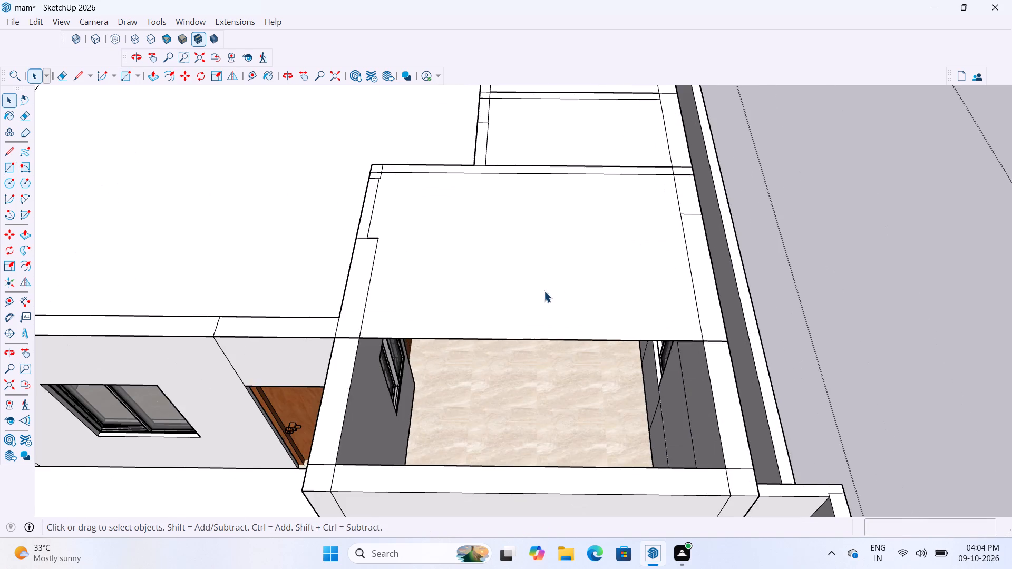
middle_click_drag(544, 291, 578, 183)
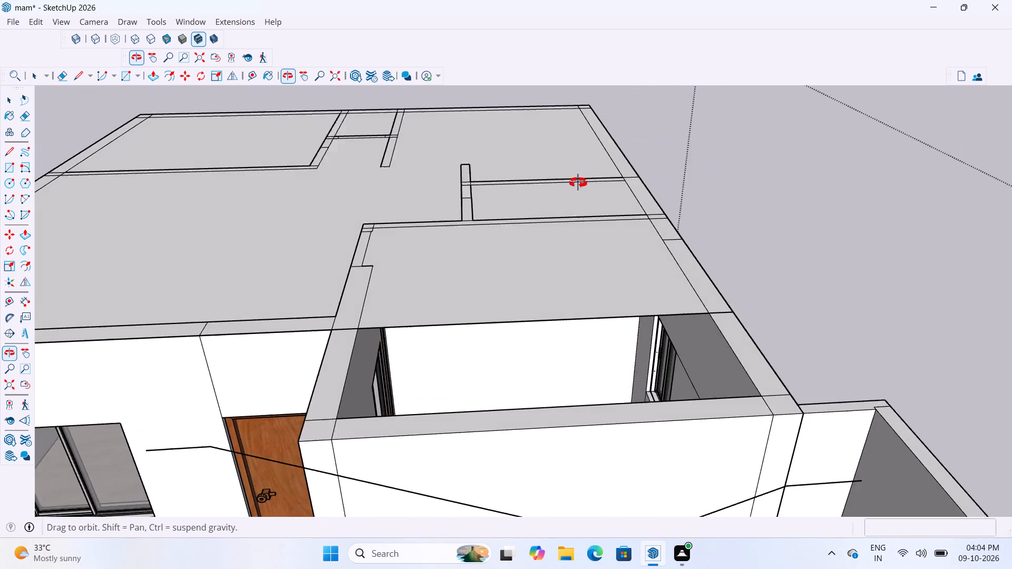
middle_click_drag(578, 183, 586, 184)
scroll(408, 313, "up", 8)
middle_click_drag(393, 331, 398, 222)
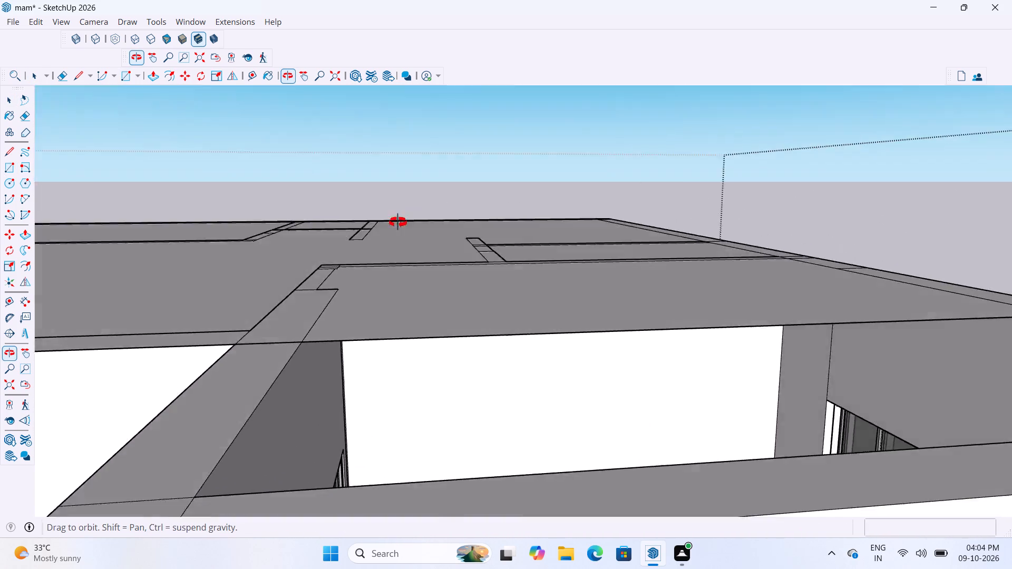
middle_click_drag(398, 222, 403, 369)
scroll(377, 317, "down", 8)
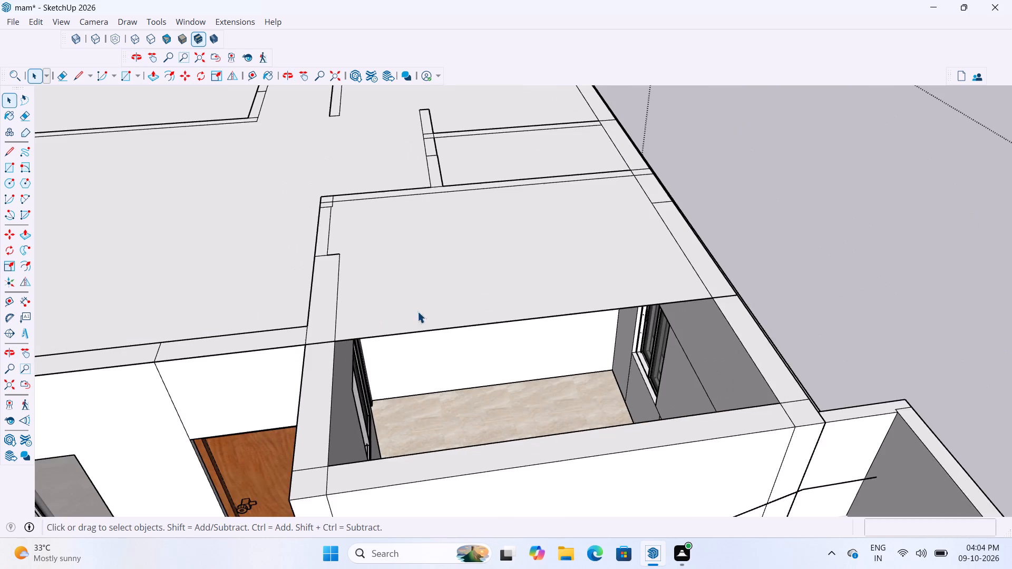
scroll(483, 297, "down", 10)
middle_click_drag(505, 298, 478, 315)
scroll(455, 344, "up", 3)
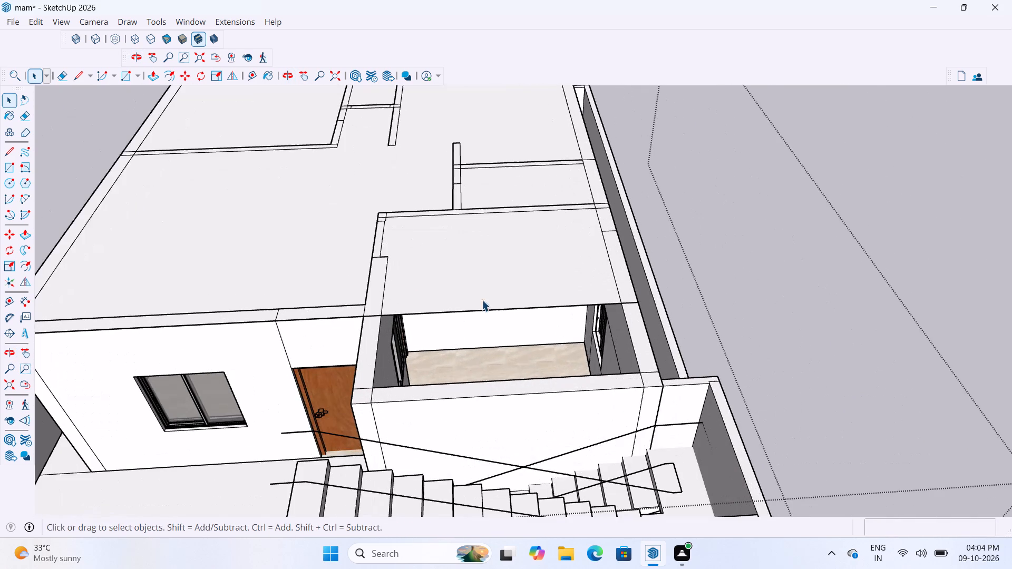
scroll(564, 260, "down", 7)
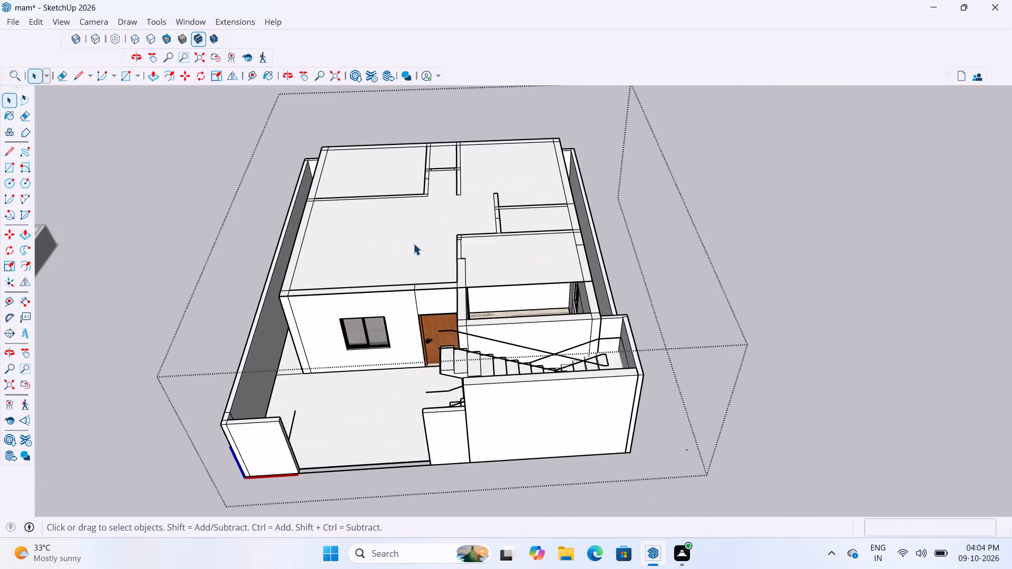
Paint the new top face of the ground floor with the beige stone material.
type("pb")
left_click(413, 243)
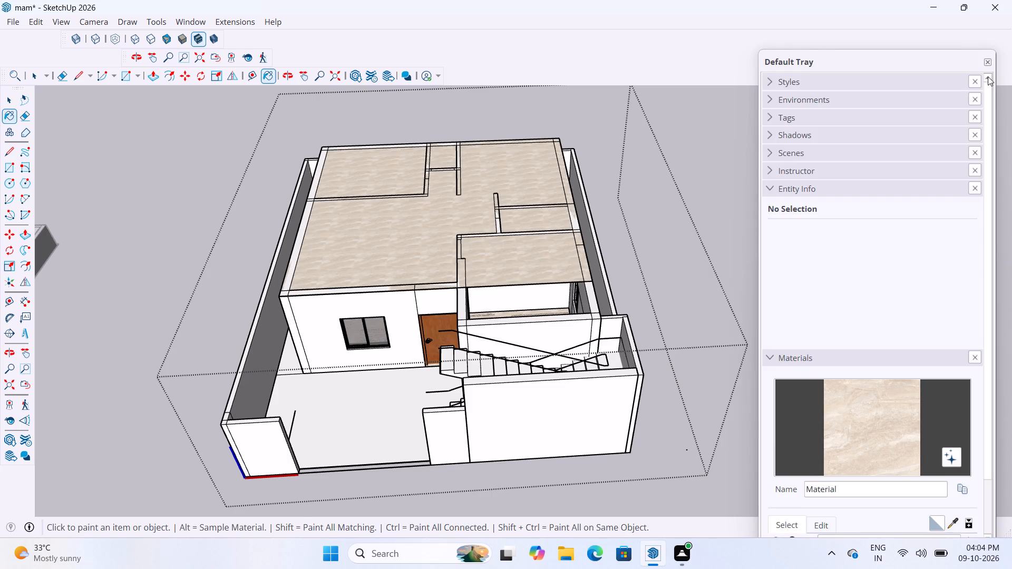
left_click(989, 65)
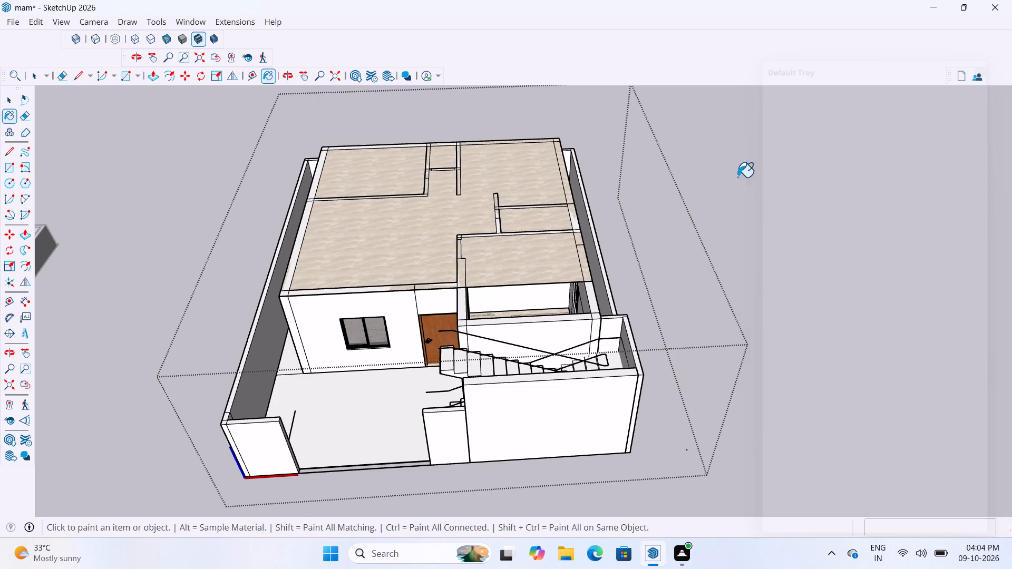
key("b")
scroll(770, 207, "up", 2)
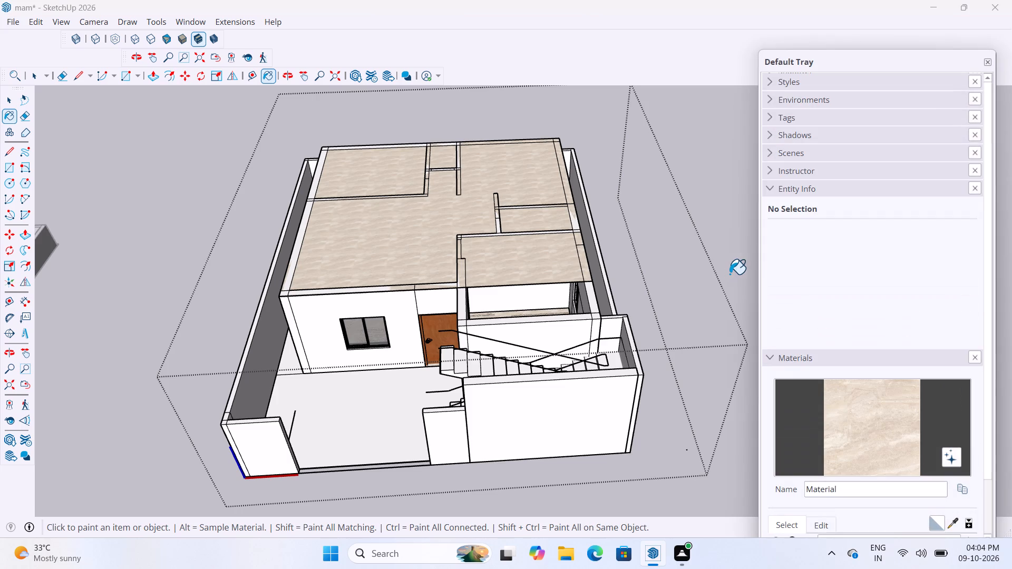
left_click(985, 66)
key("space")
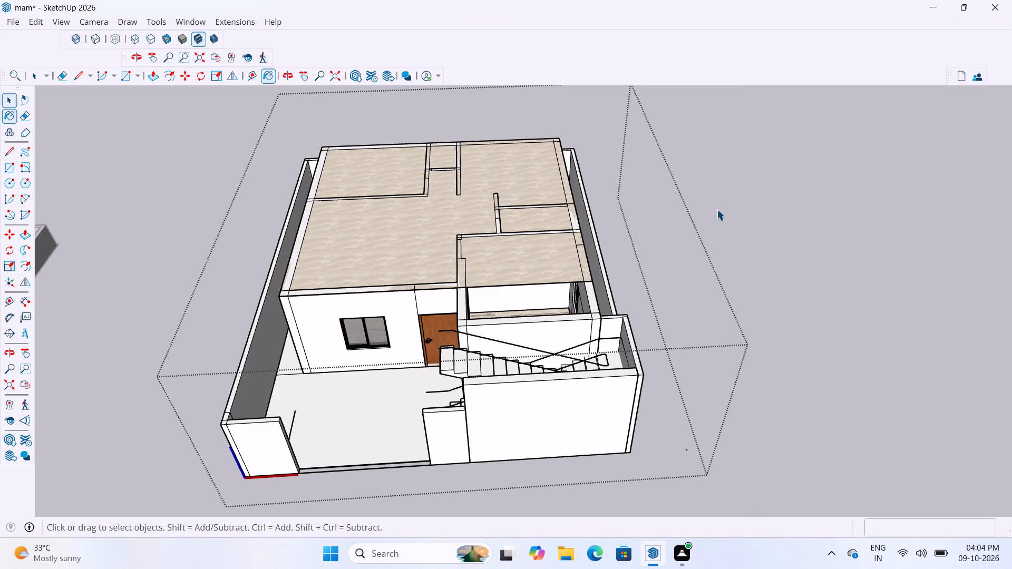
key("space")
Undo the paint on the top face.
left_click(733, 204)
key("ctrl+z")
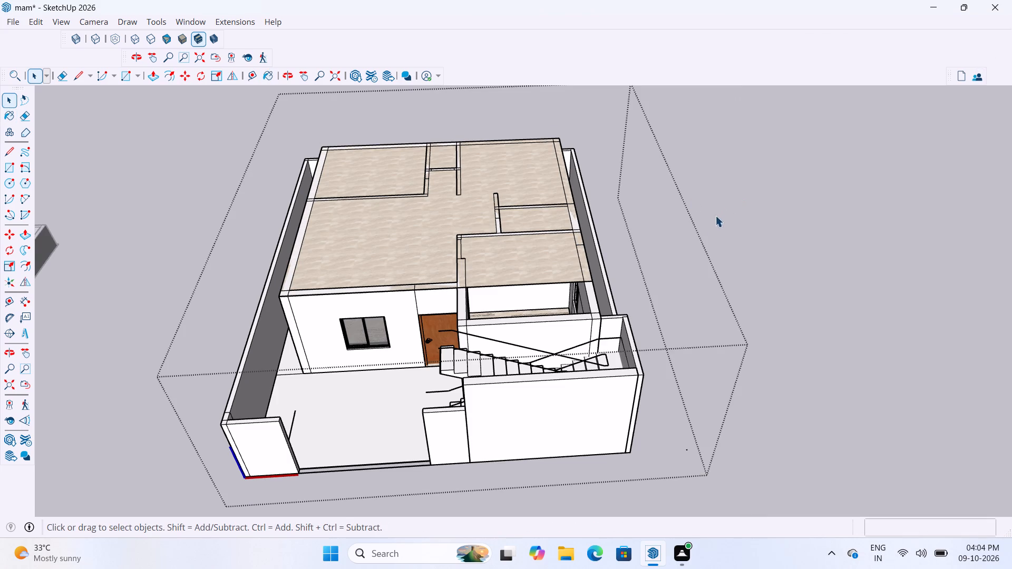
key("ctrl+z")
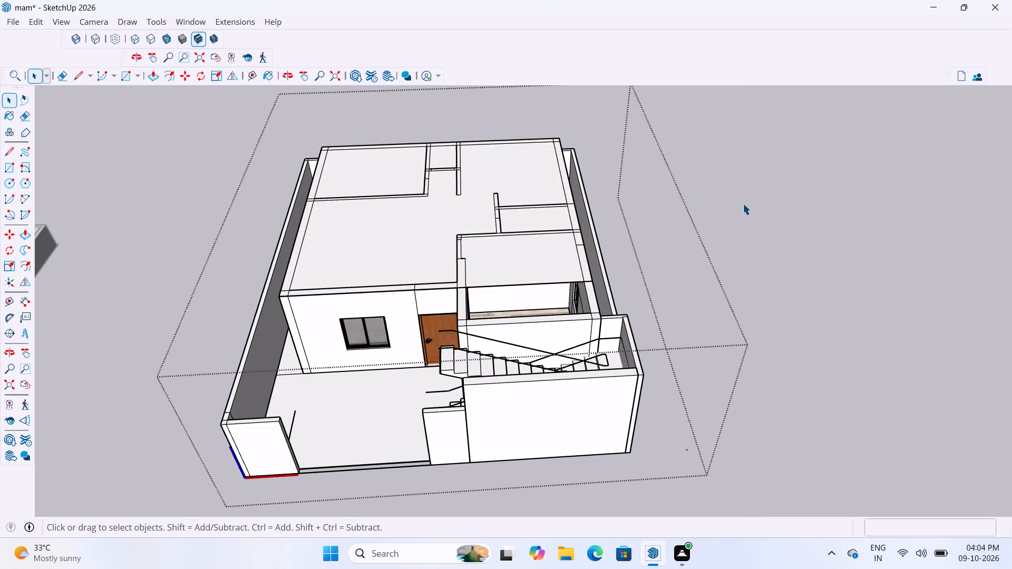
Make the top face and its bounding edges into a group.
scroll(473, 245, "up", 6)
middle_click_drag(467, 292, 408, 270)
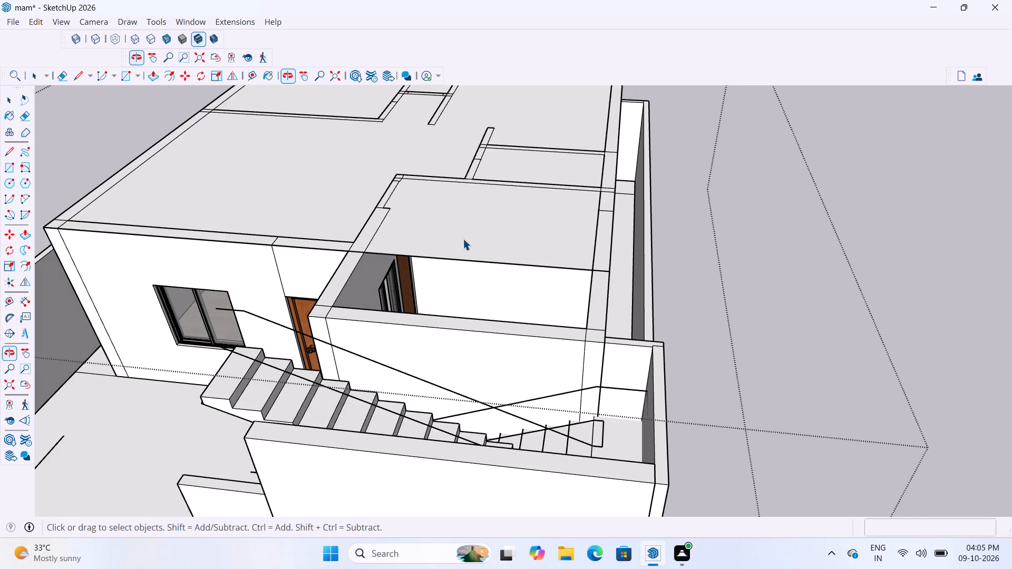
left_click(463, 239)
scroll(545, 302, "down", 7)
scroll(503, 260, "up", 1)
middle_click_drag(503, 260, 534, 288)
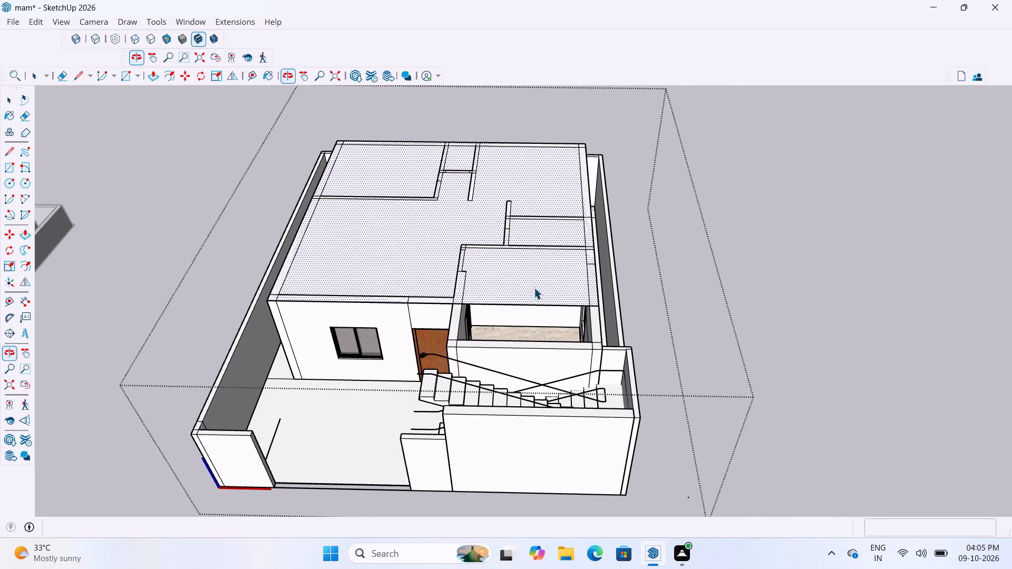
scroll(534, 288, "up", 7)
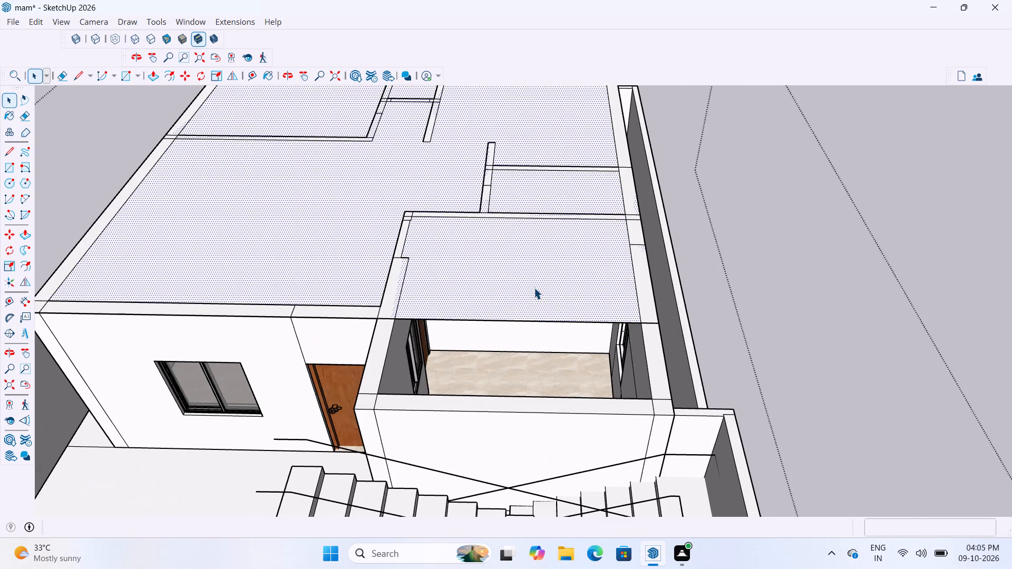
double_click(316, 214)
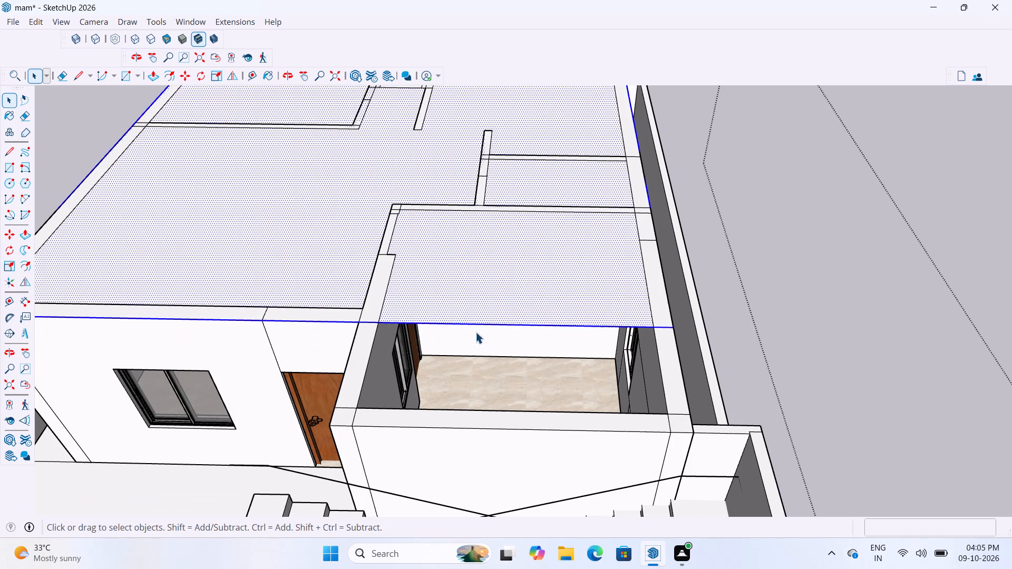
scroll(491, 357, "down", 4)
middle_click_drag(575, 138, 408, 127)
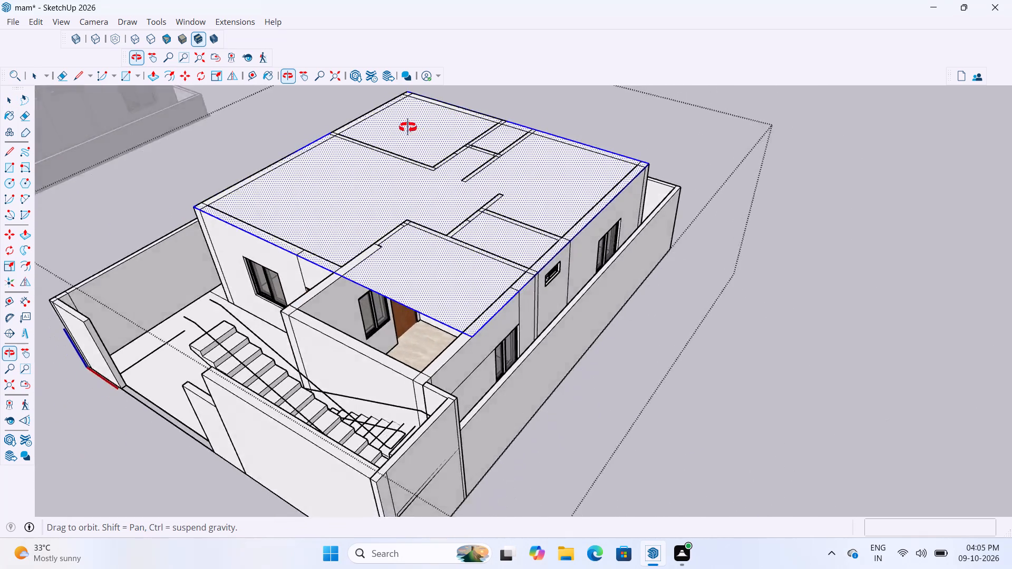
middle_click_drag(408, 127, 608, 172)
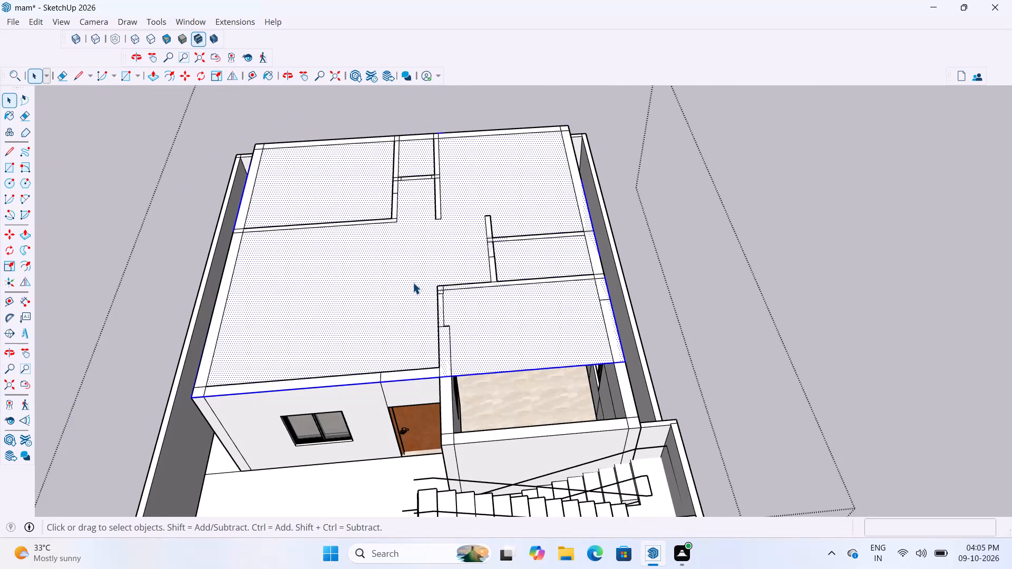
right_click(413, 282)
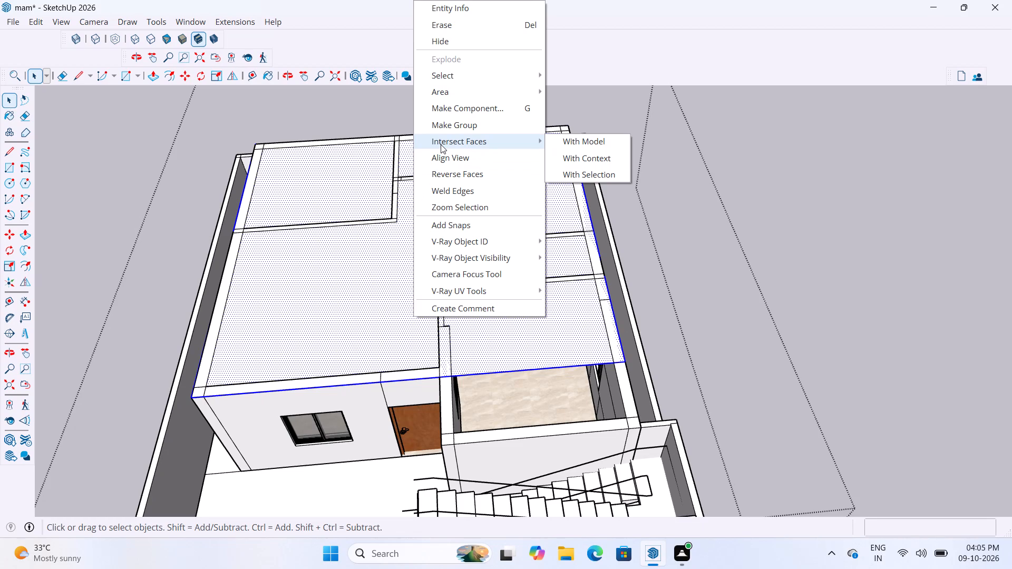
left_click(452, 130)
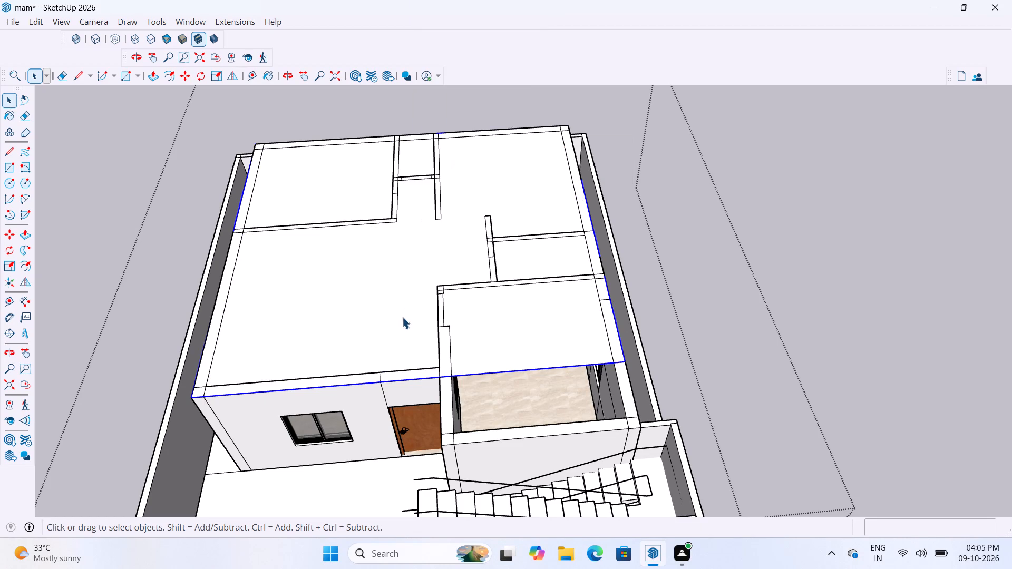
Open the top face's group and push/pull the face up 6" into a roof slab.
double_click(402, 317)
key("p")
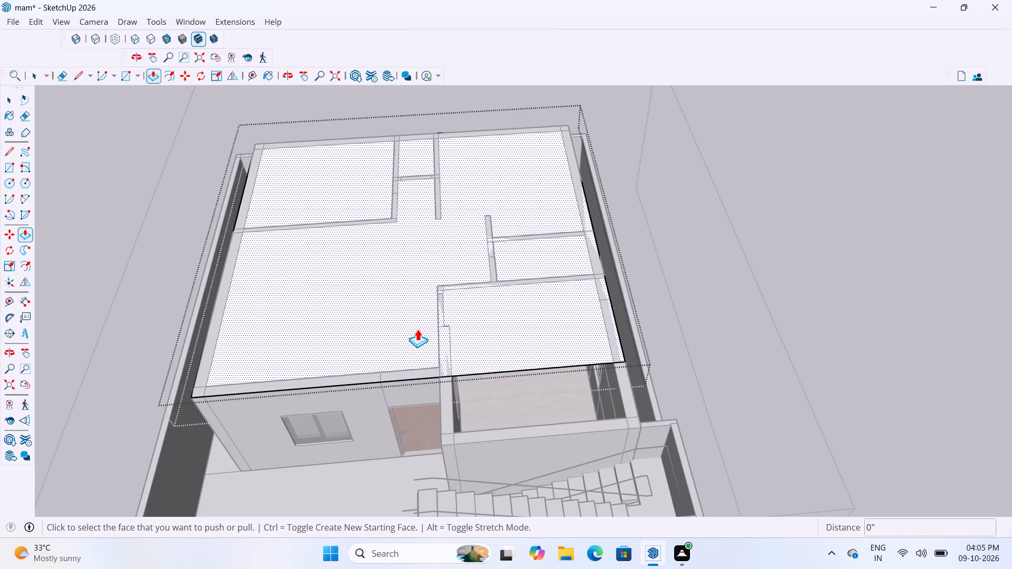
left_click(417, 328)
type("6\"")
key("Return")
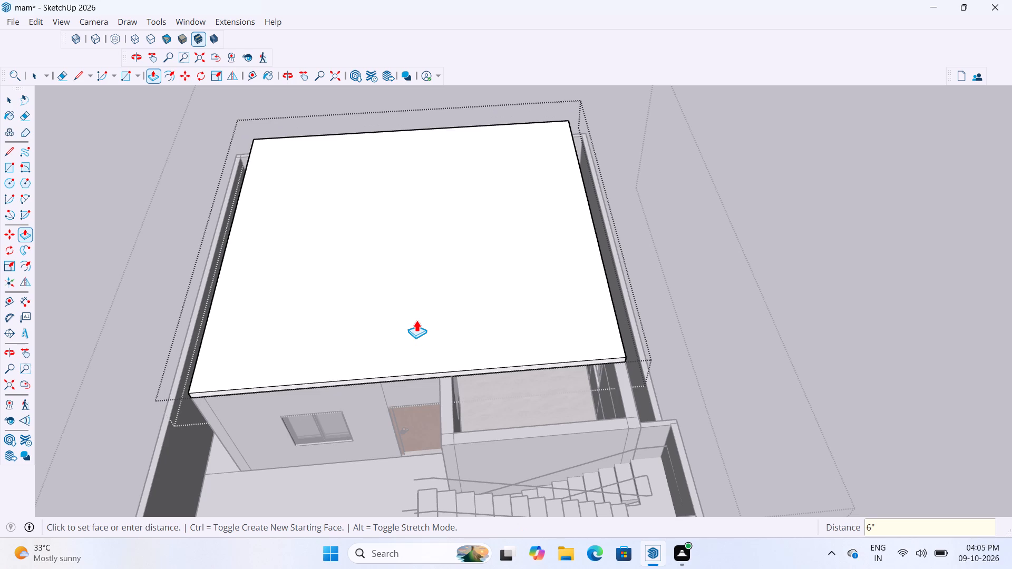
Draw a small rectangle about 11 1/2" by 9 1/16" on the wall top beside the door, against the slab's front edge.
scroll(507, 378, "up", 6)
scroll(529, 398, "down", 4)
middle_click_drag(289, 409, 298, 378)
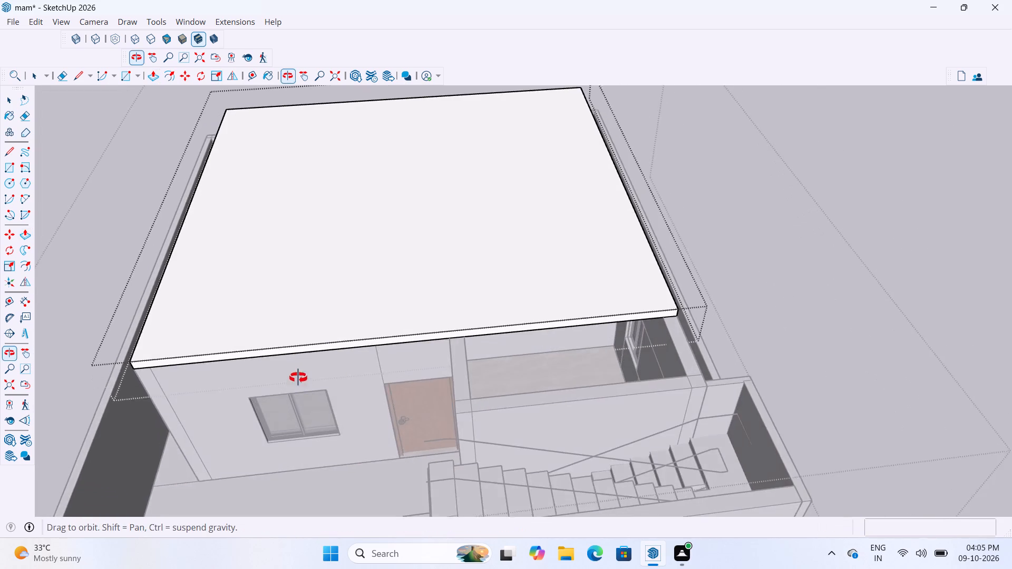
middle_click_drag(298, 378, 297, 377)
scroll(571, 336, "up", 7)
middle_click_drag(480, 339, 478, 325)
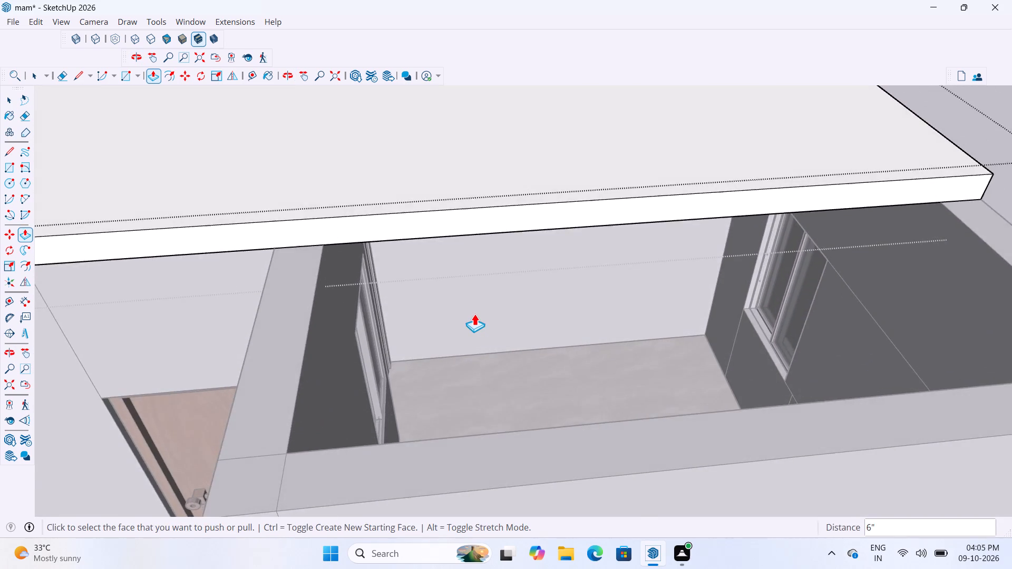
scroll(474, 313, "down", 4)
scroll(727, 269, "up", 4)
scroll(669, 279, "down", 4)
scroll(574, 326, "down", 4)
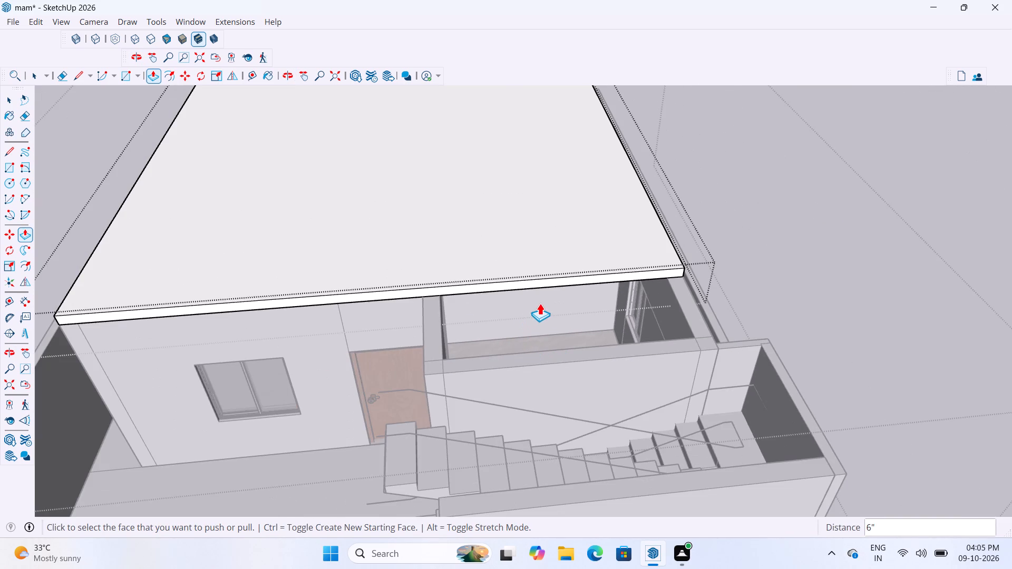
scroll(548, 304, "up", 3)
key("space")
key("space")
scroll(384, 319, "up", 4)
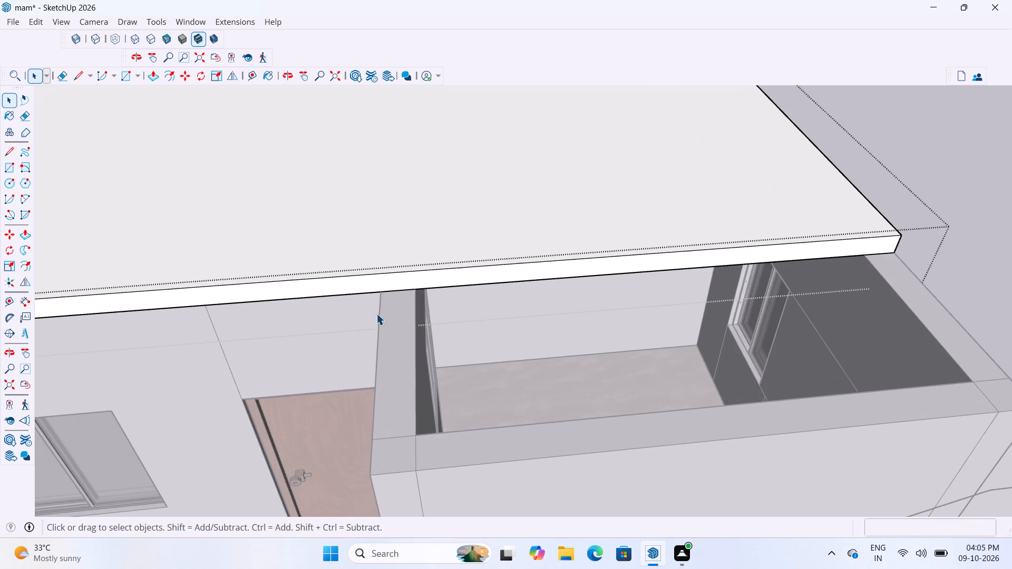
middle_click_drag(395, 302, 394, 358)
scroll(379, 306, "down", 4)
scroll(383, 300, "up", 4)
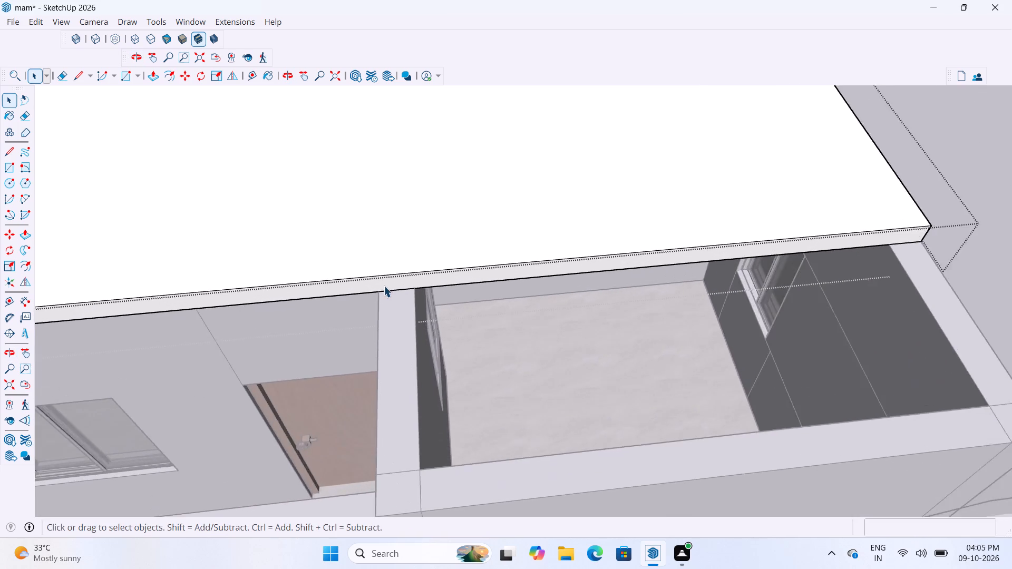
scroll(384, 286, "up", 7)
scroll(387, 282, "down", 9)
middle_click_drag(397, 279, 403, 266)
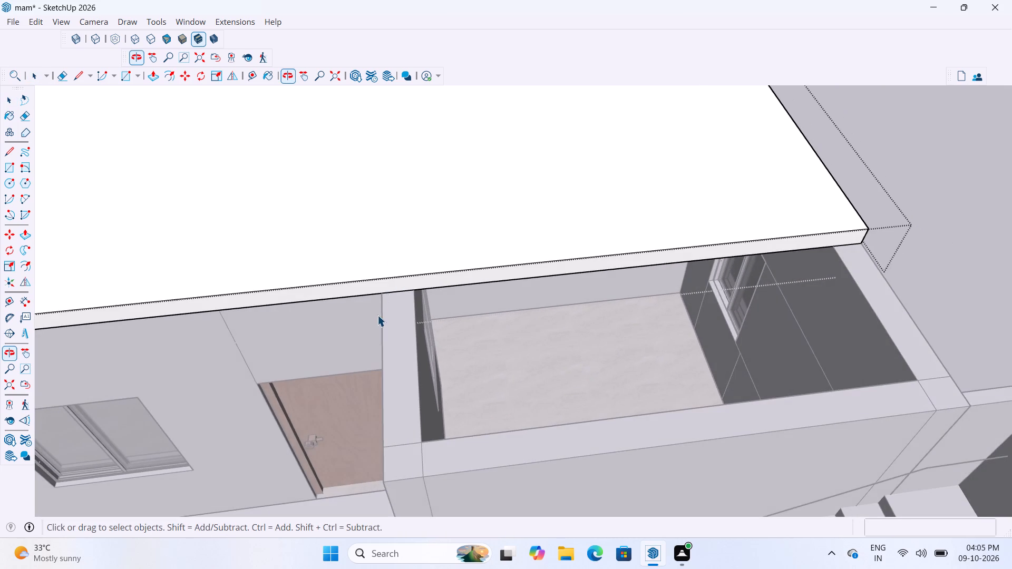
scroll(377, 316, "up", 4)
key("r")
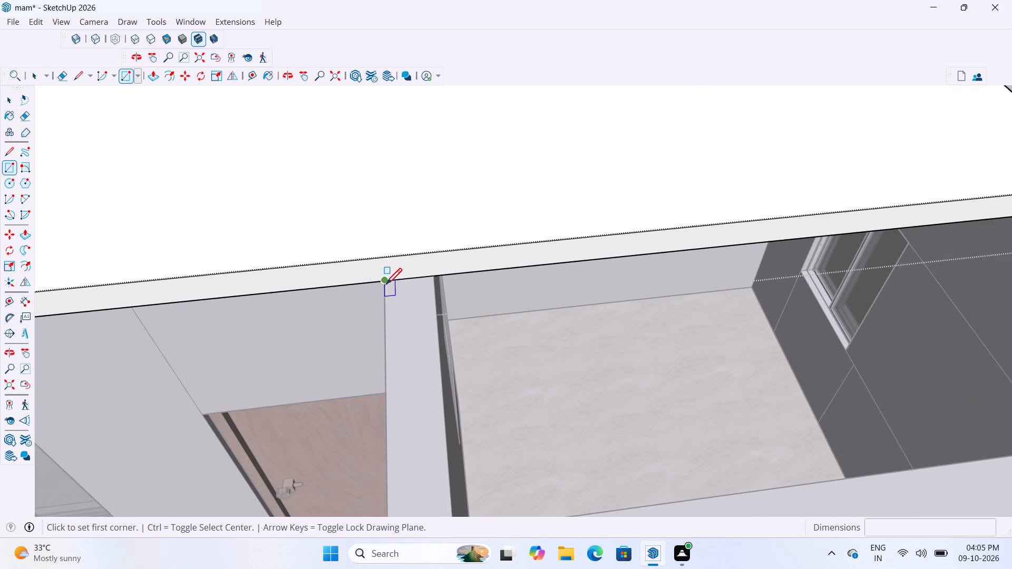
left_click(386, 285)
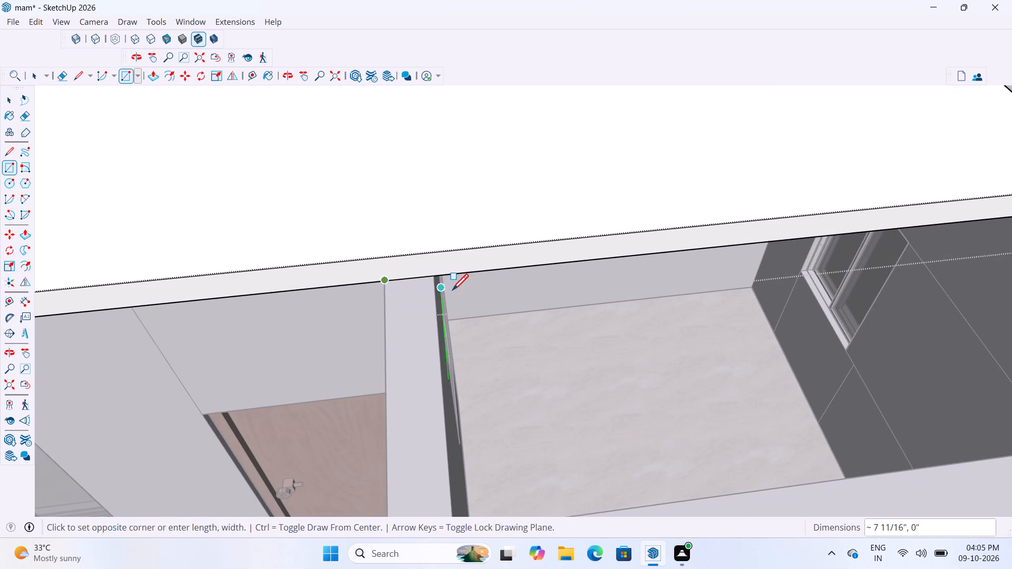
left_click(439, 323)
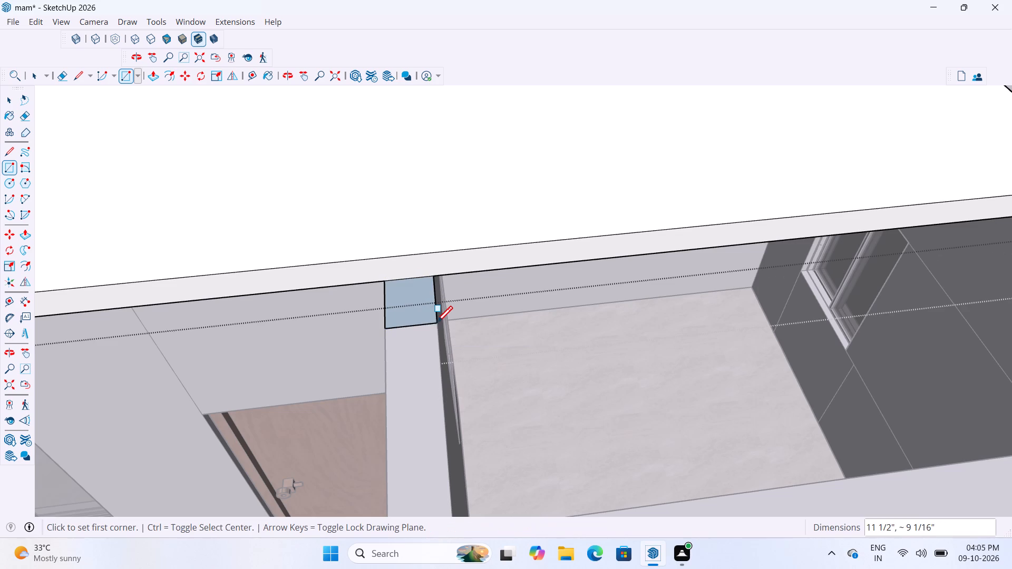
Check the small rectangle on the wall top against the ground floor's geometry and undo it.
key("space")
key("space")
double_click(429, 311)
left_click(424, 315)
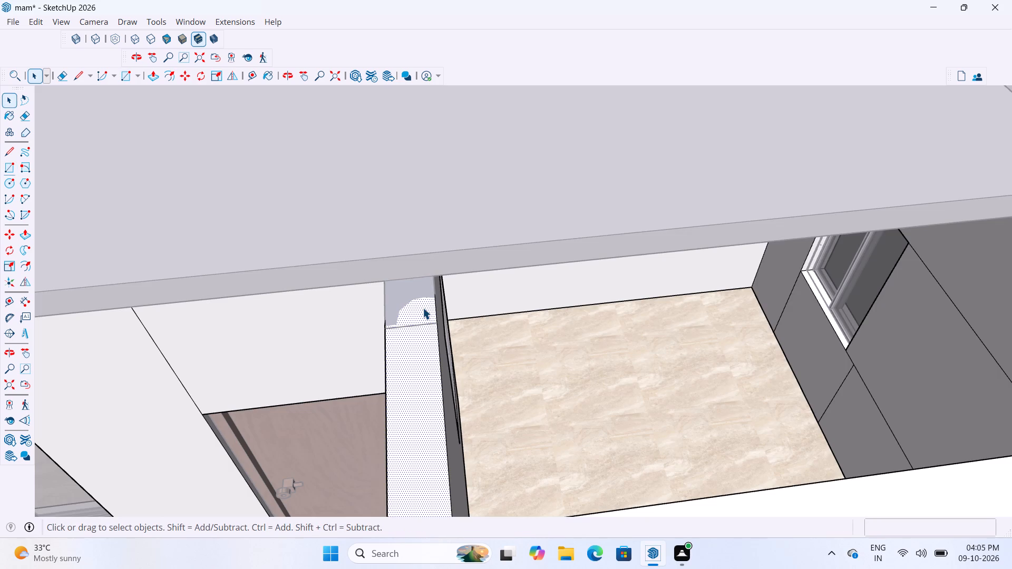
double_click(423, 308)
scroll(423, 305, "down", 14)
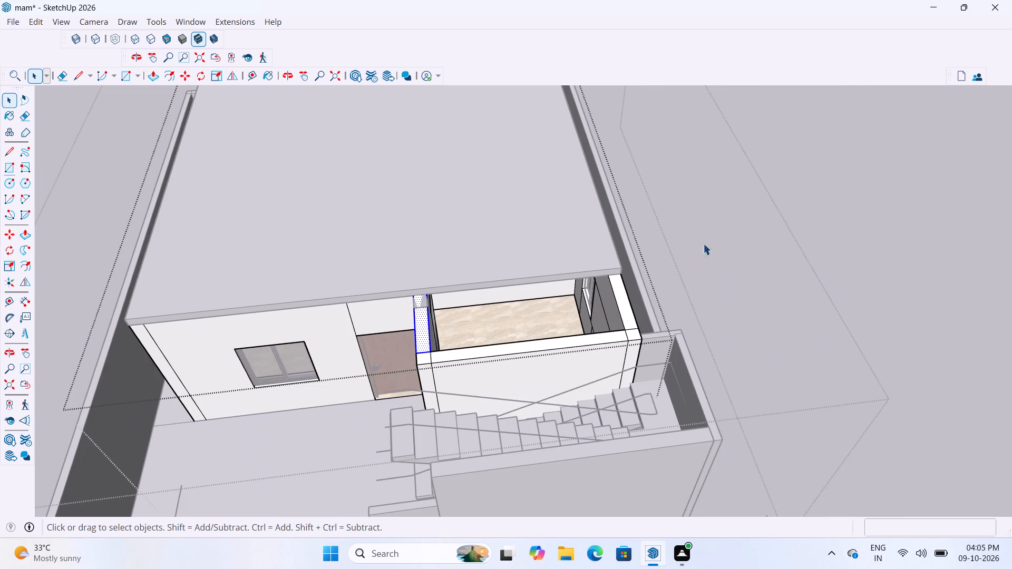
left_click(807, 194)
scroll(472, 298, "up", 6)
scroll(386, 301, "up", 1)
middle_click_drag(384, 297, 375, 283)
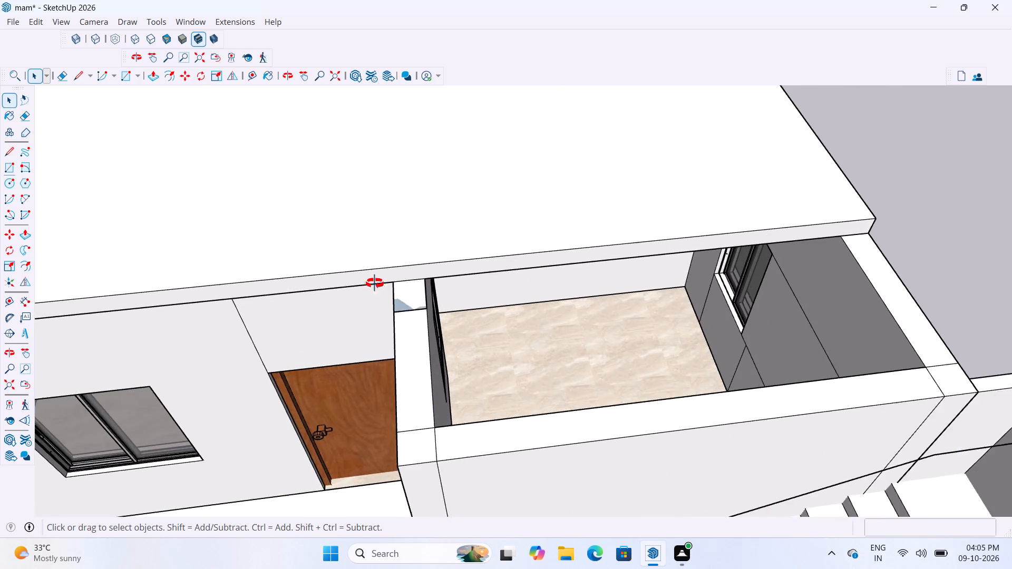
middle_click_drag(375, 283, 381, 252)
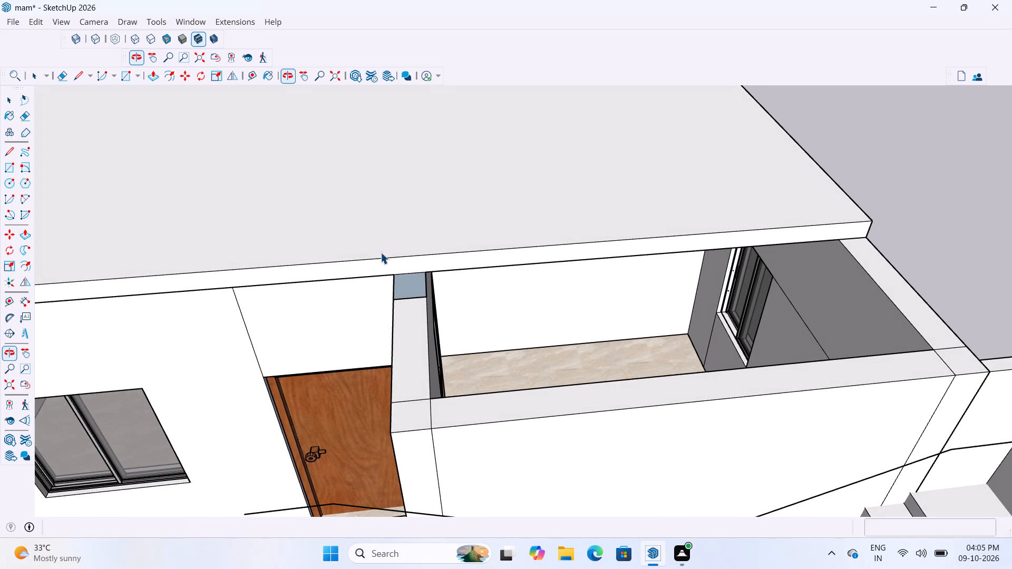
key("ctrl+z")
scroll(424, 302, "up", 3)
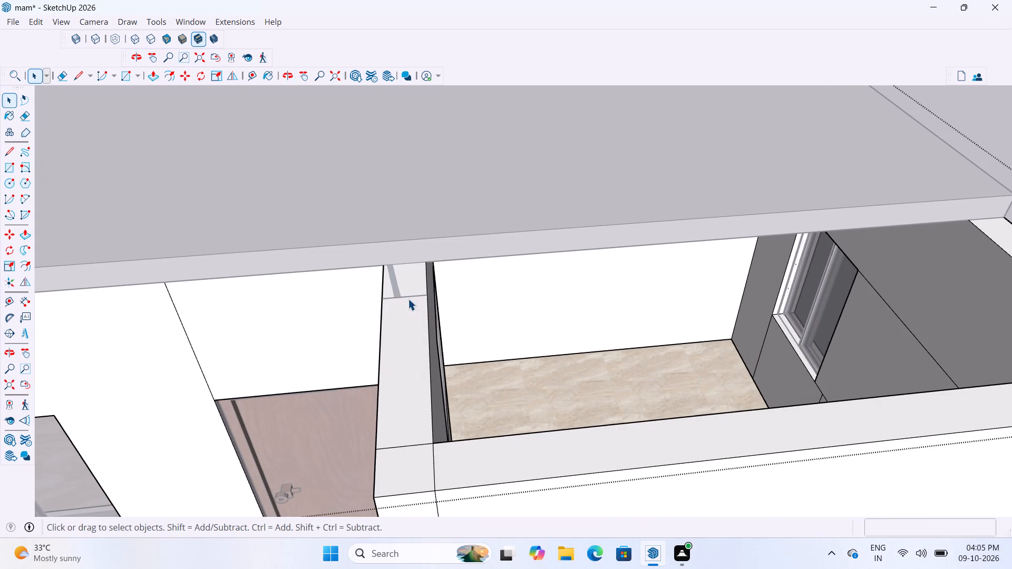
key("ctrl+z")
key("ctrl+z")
Draw a rectangle about 4' 10 1/2" by 12' over the open front room, from the slab's edge to the outer wall corner.
scroll(387, 302, "down", 6)
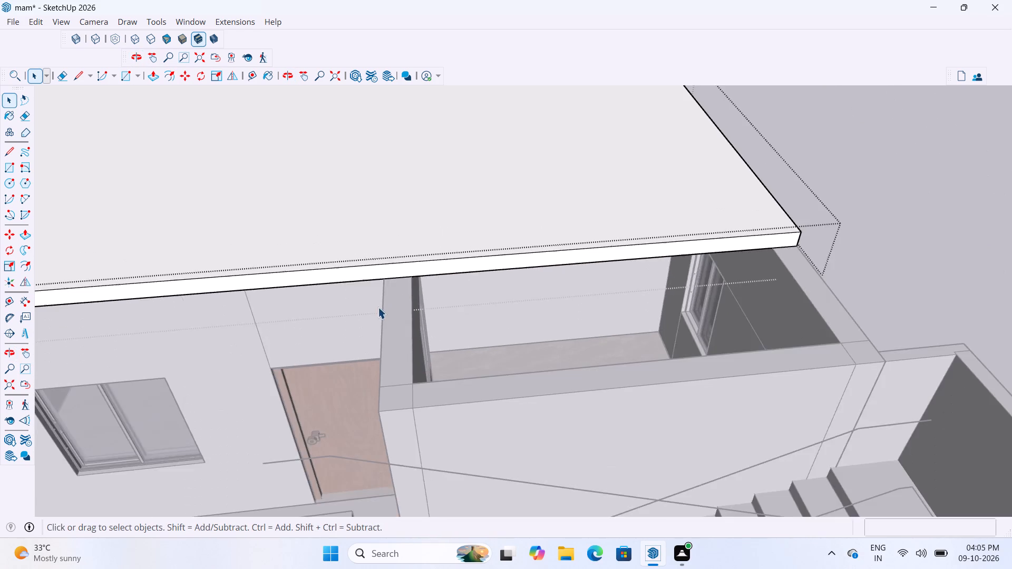
scroll(378, 307, "down", 4)
scroll(359, 313, "up", 11)
middle_click_drag(428, 247, 443, 230)
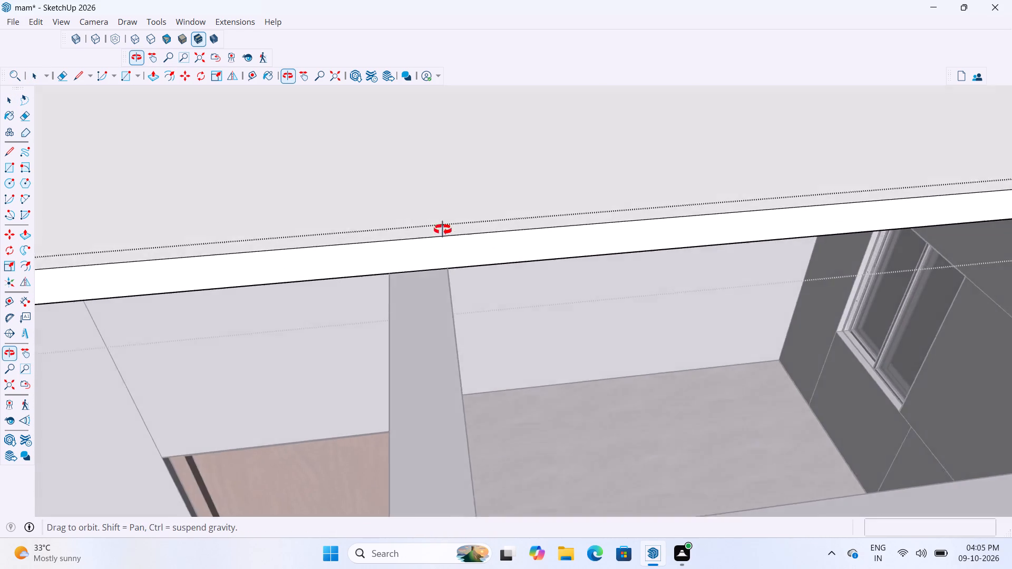
middle_click_drag(443, 230, 468, 121)
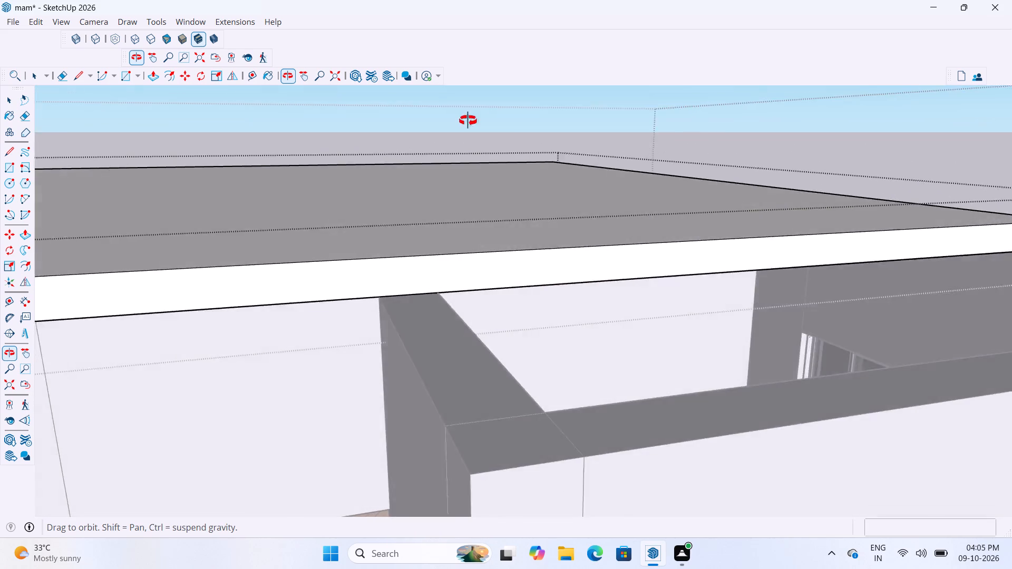
middle_click_drag(468, 121, 392, 195)
scroll(392, 195, "up", 1)
scroll(353, 232, "down", 13)
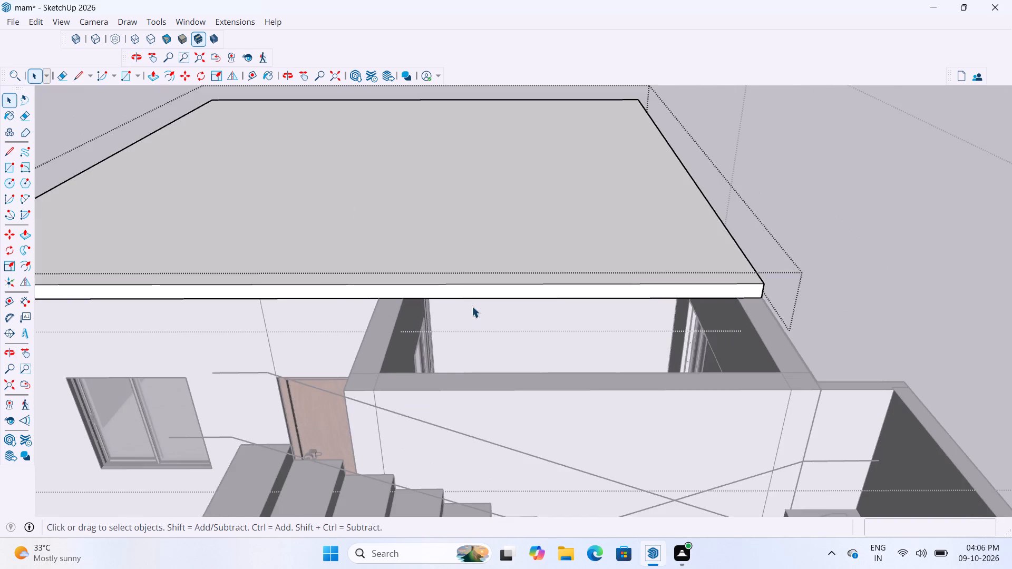
middle_click_drag(473, 312, 473, 349)
scroll(458, 306, "down", 5)
scroll(556, 423, "up", 3)
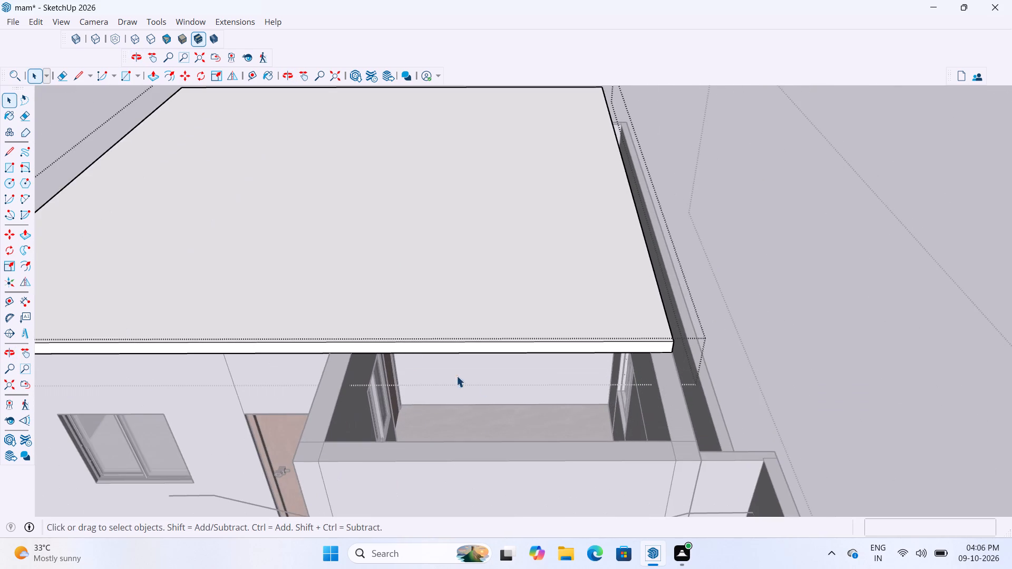
scroll(411, 349, "down", 3)
middle_click_drag(442, 380, 452, 401)
scroll(390, 415, "up", 4)
scroll(441, 320, "down", 9)
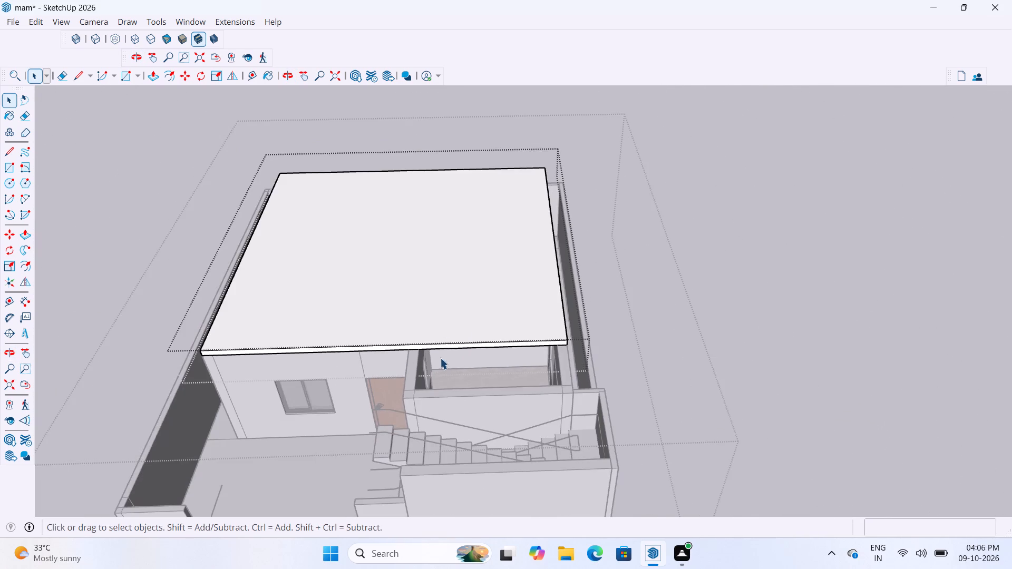
middle_click_drag(441, 367, 452, 388)
scroll(547, 409, "up", 10)
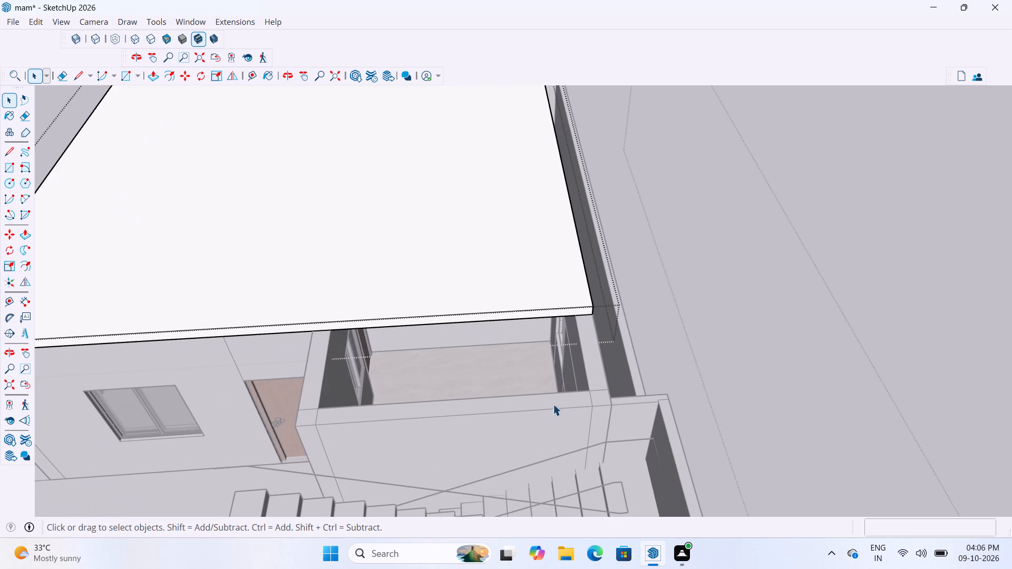
scroll(553, 404, "up", 1)
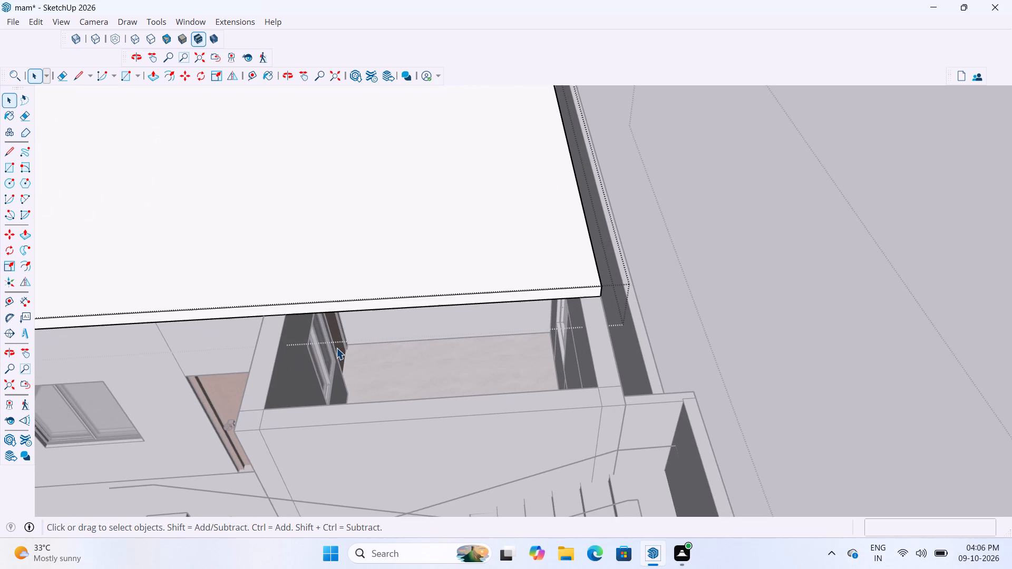
scroll(672, 308, "down", 4)
key("r")
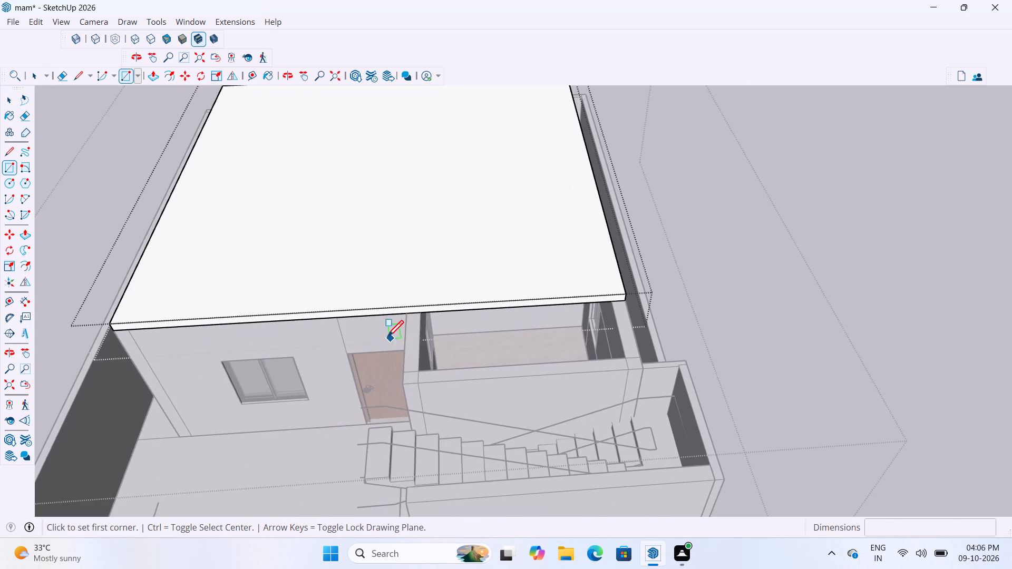
scroll(460, 323, "up", 3)
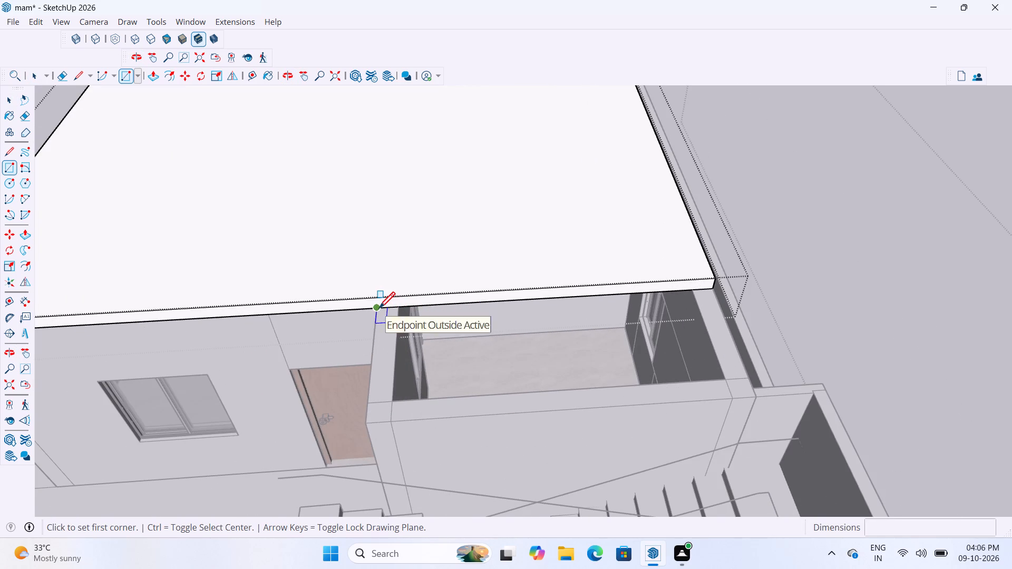
left_click(379, 310)
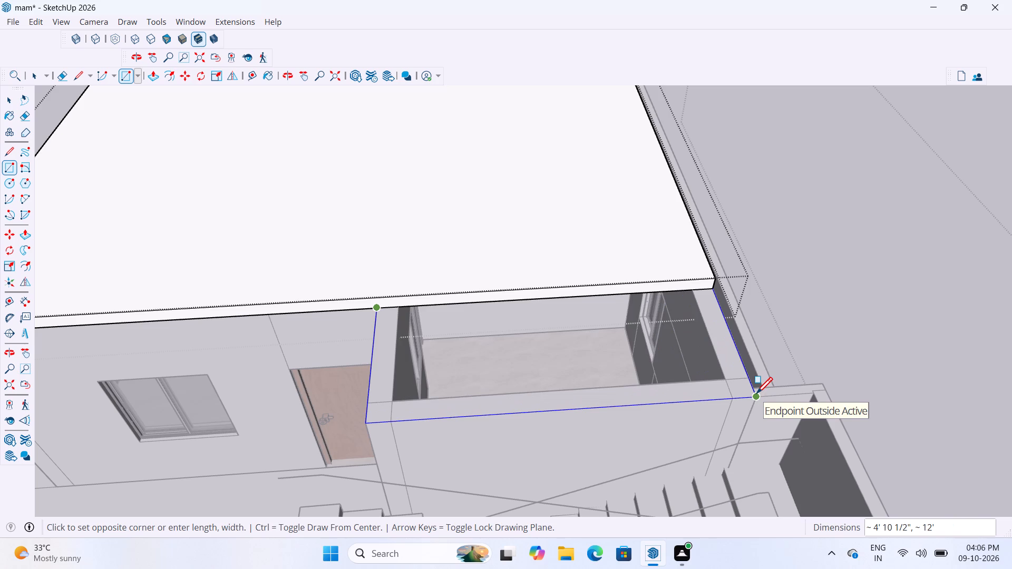
left_click(756, 395)
Make the new rectangle's face and its bounding edges into a group.
key("space")
double_click(619, 366)
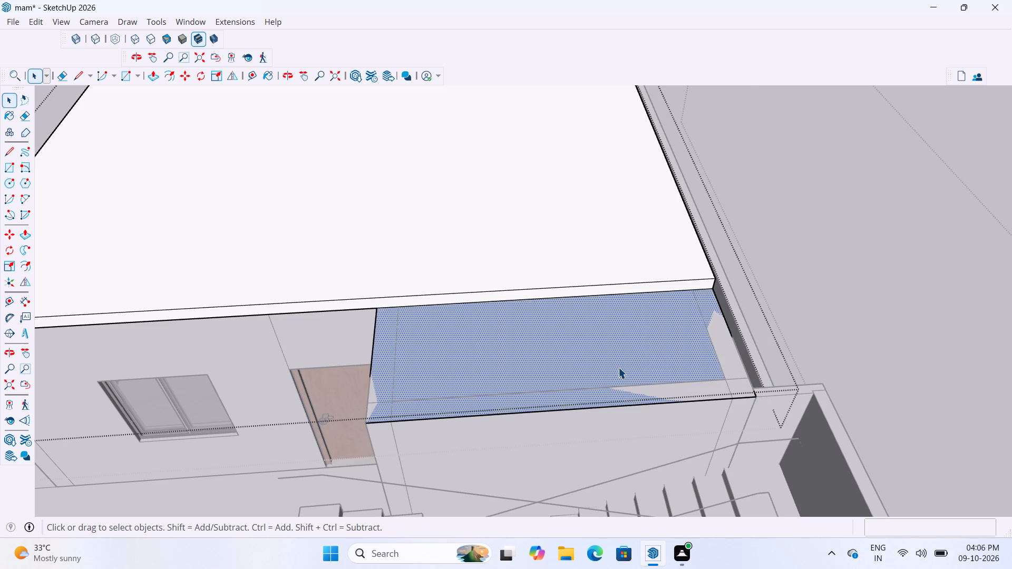
right_click(618, 367)
left_click(661, 181)
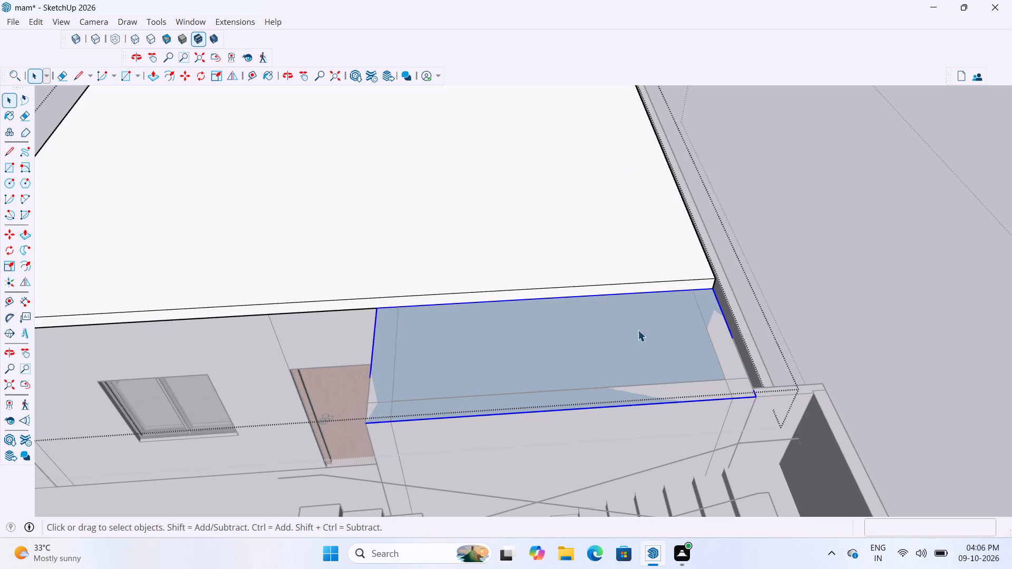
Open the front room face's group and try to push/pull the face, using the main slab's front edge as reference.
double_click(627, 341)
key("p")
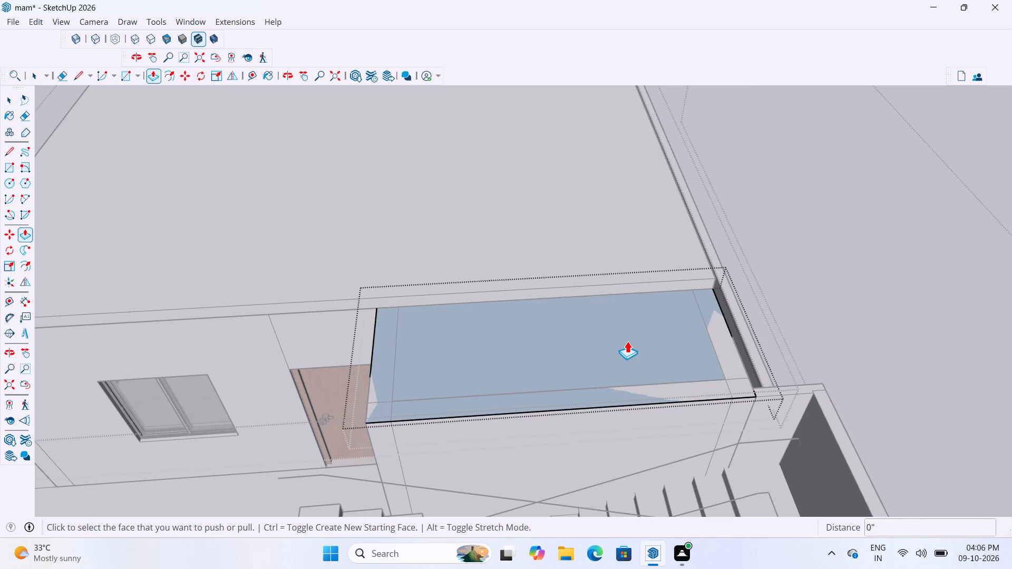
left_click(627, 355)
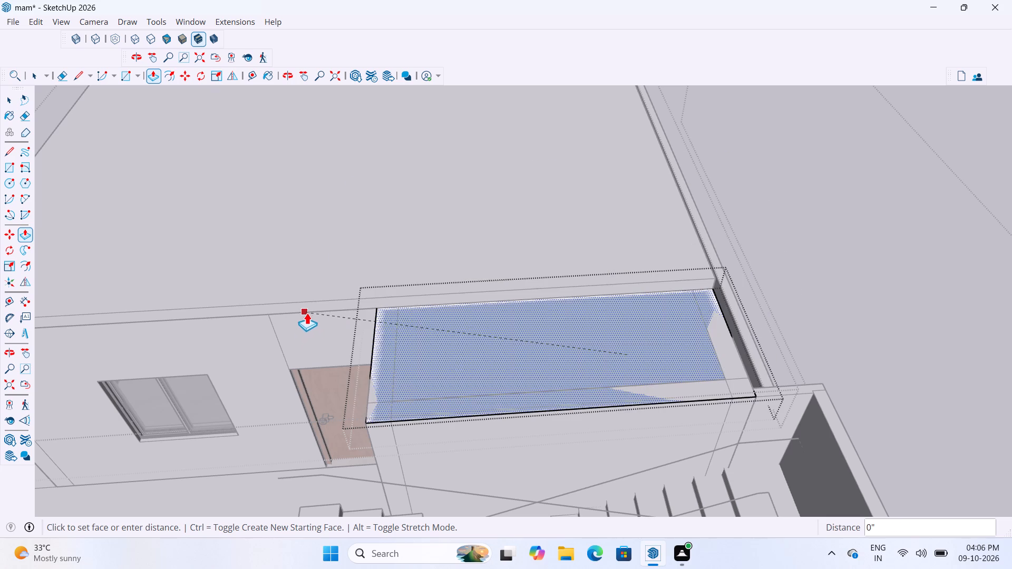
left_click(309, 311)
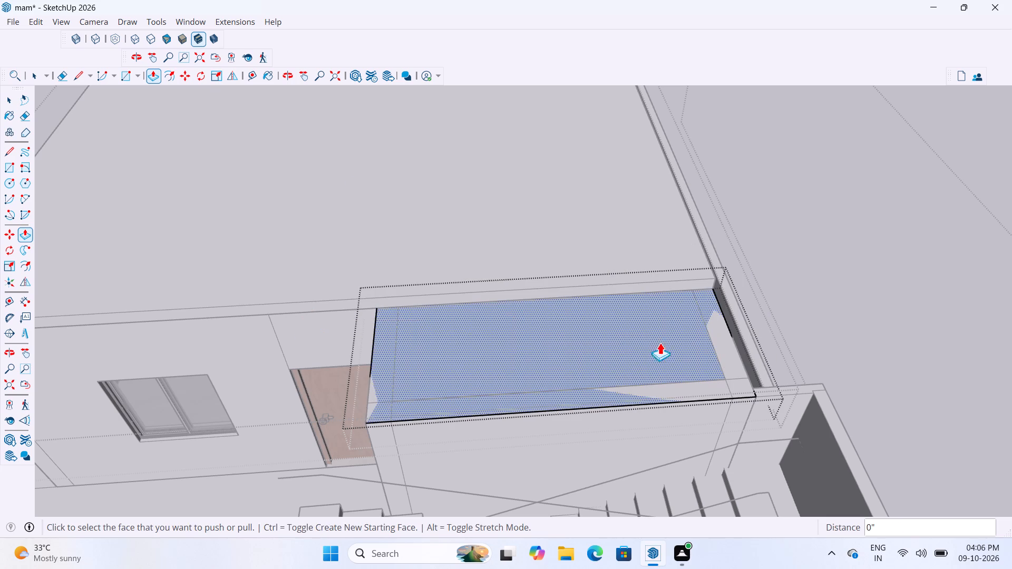
Reverse the front room face inside its group so its front side faces up.
key("space")
key("space")
left_click(830, 267)
scroll(549, 355, "down", 3)
double_click(557, 359)
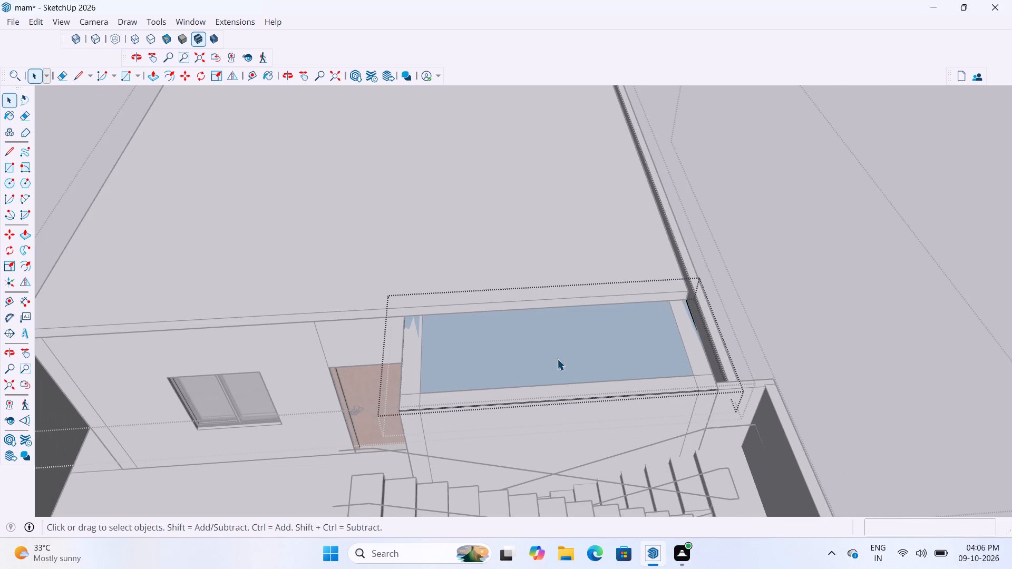
right_click(557, 359)
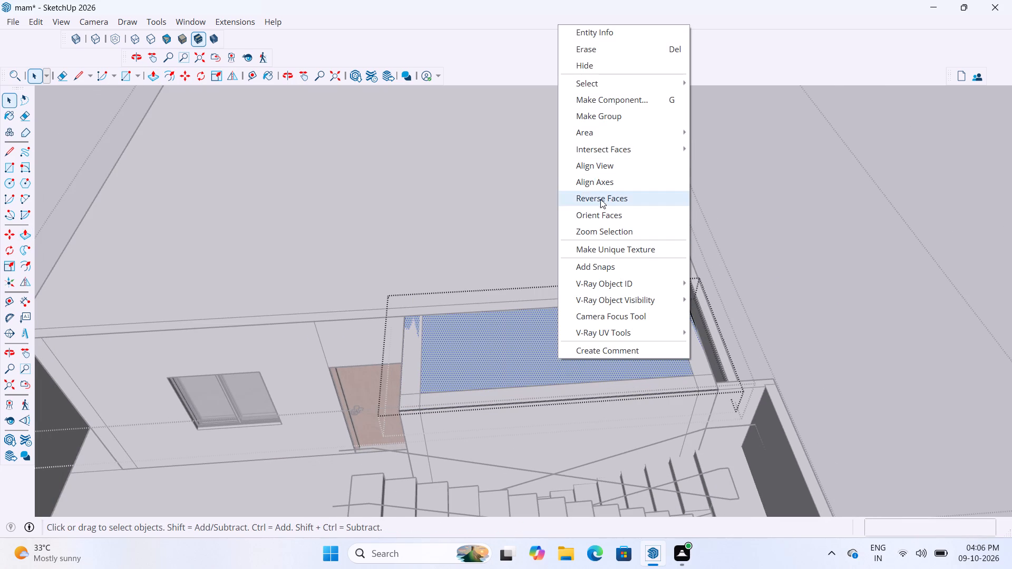
left_click(600, 199)
left_click(760, 242)
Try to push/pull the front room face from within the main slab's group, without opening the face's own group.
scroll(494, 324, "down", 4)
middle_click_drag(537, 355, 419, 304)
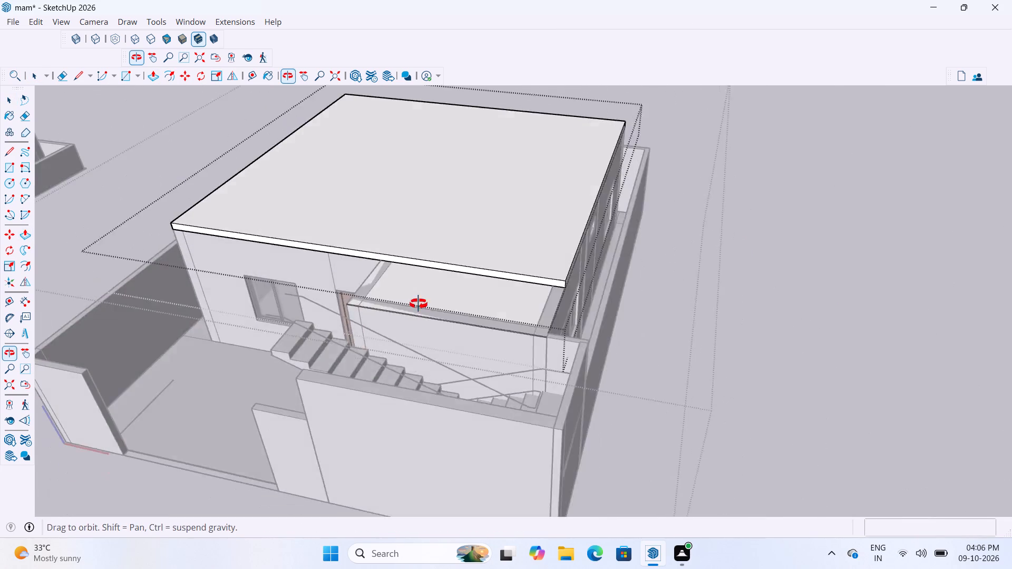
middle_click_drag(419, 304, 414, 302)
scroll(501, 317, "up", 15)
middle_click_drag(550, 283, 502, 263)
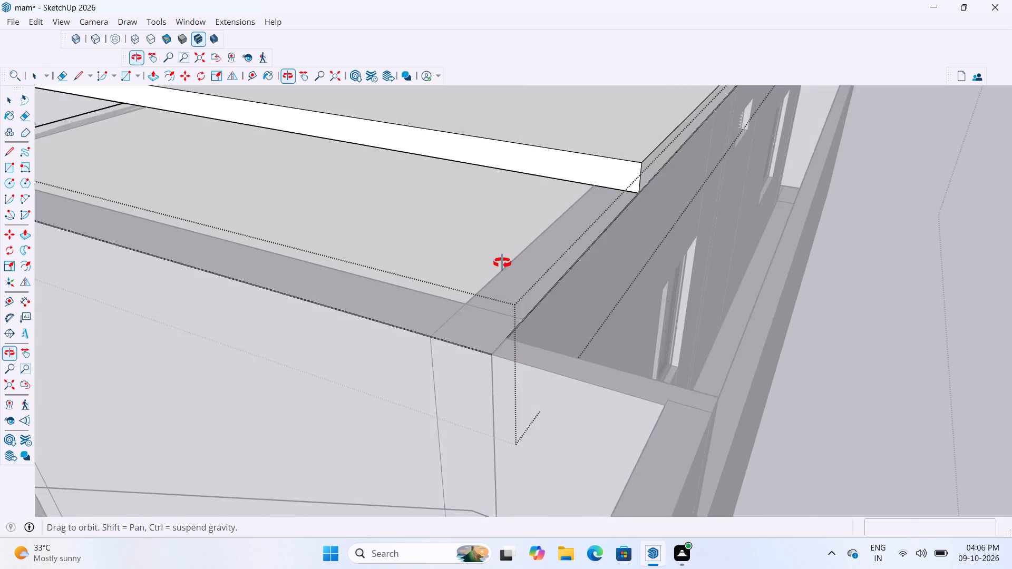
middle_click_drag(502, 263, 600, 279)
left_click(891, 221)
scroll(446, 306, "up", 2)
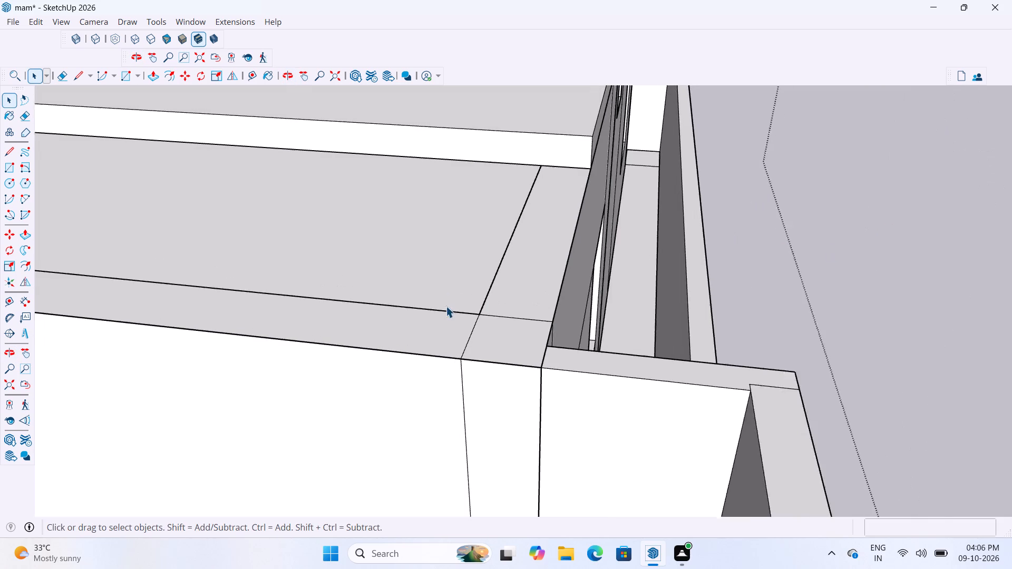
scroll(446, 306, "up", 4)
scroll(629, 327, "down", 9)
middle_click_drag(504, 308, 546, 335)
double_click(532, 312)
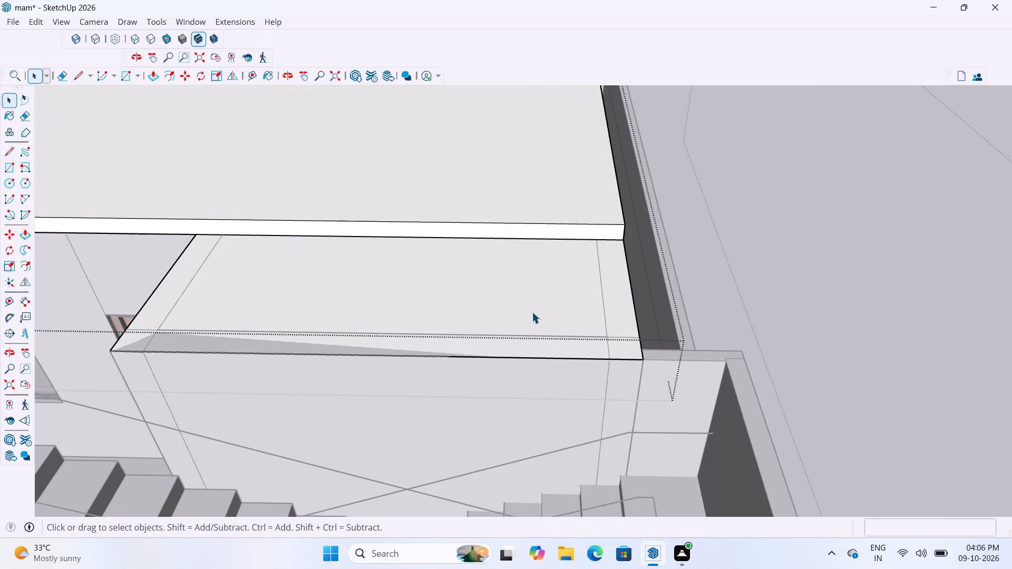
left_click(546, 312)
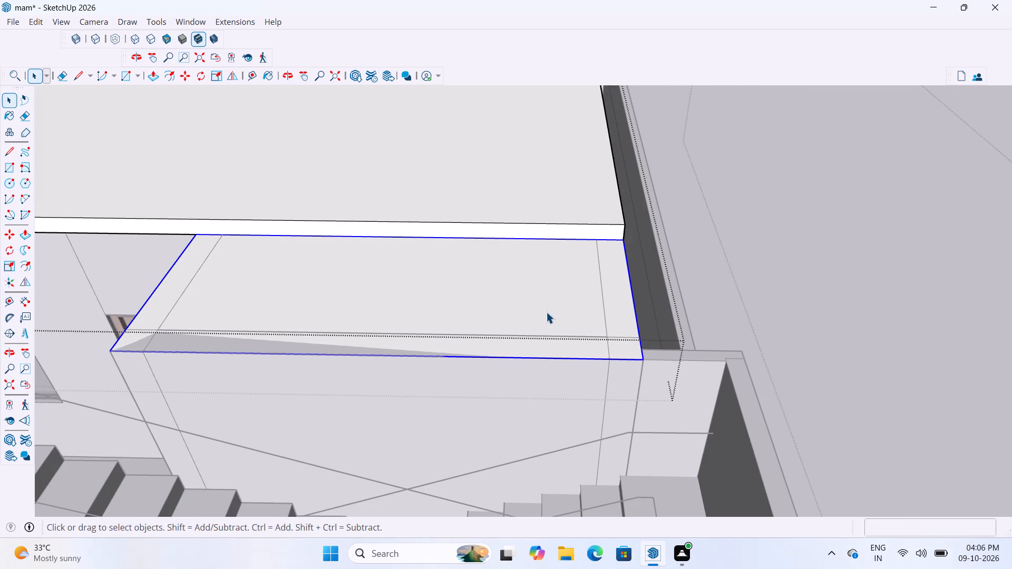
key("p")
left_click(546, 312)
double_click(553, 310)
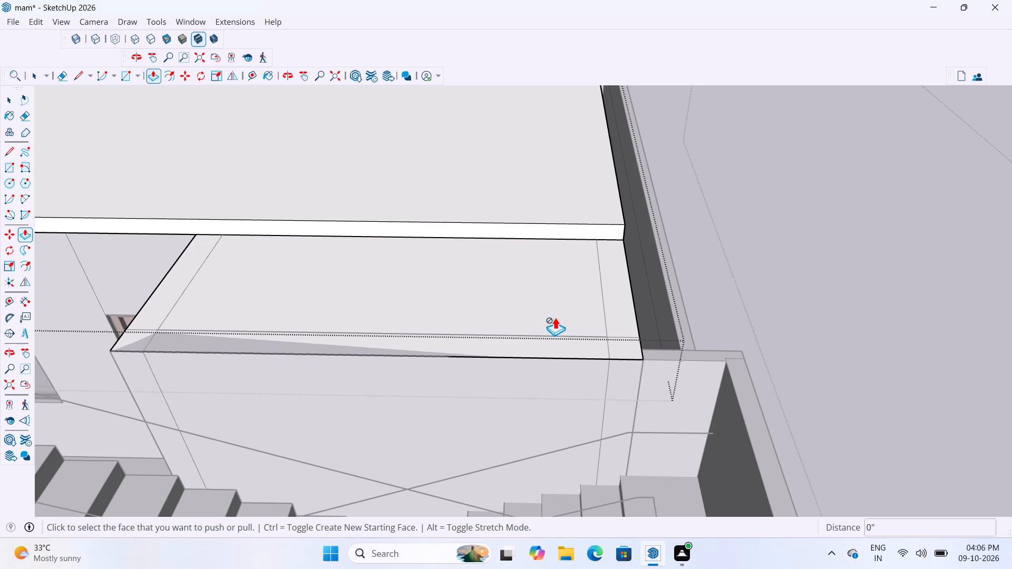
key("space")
Open the front room face's group and push/pull the face up 6", level with the main slab's top.
scroll(568, 304, "down", 5)
middle_click_drag(605, 327, 594, 403)
double_click(530, 308)
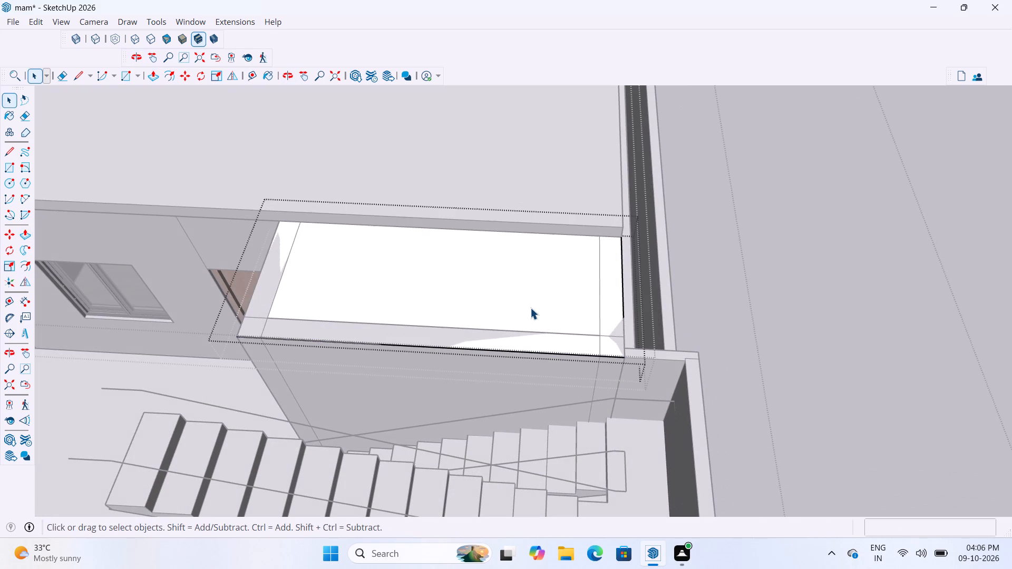
key("p")
left_click(544, 314)
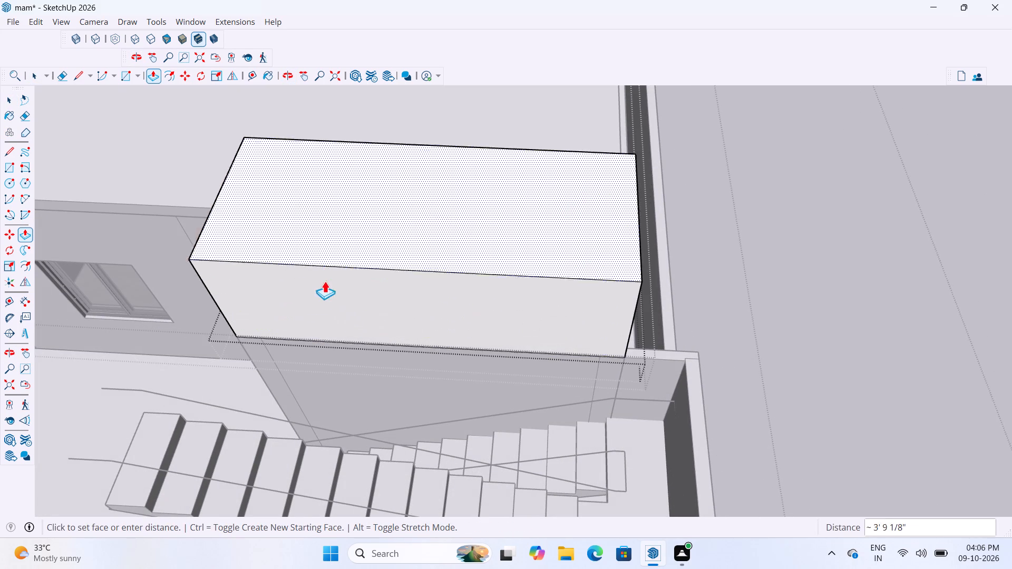
middle_click_drag(239, 260, 475, 190)
scroll(138, 421, "down", 3)
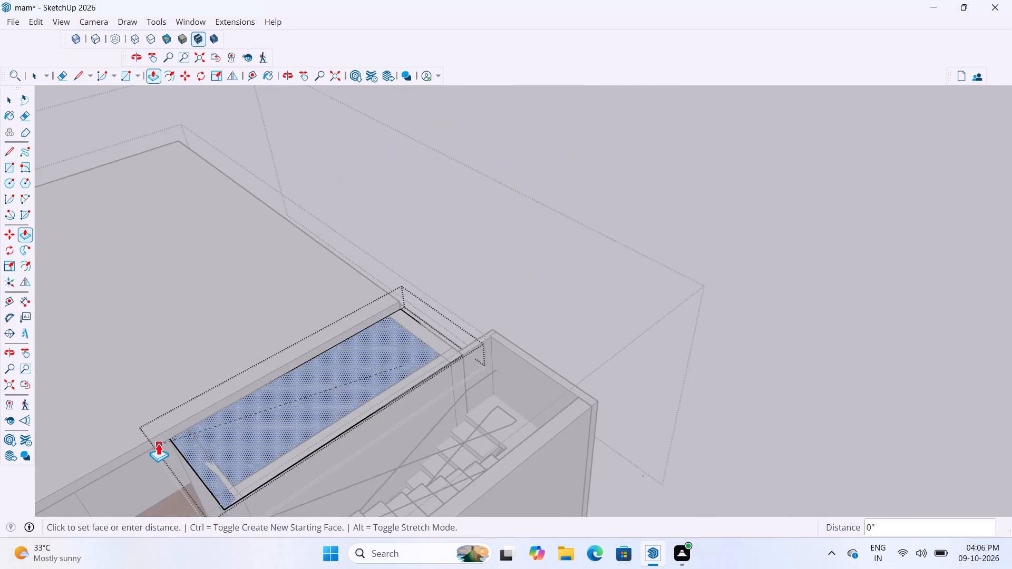
scroll(158, 443, "down", 3)
scroll(142, 448, "up", 11)
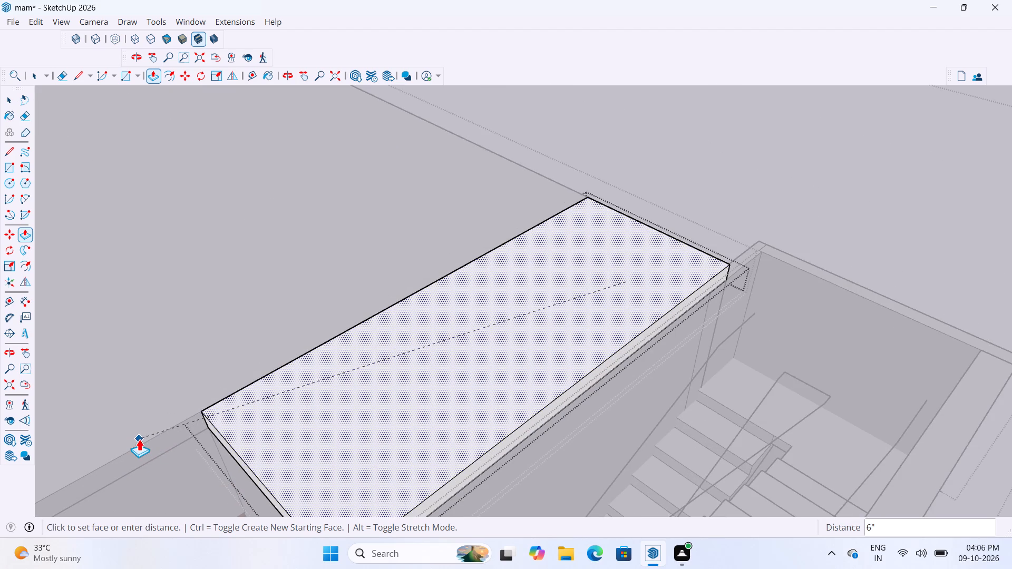
left_click(142, 441)
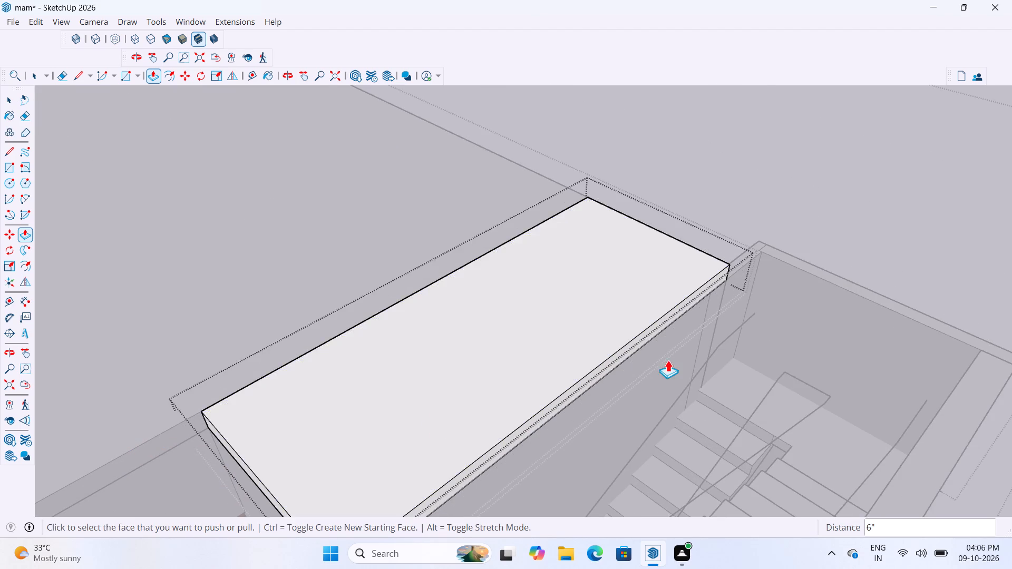
scroll(663, 367, "down", 7)
middle_click_drag(766, 385, 475, 408)
key("space")
key("space")
left_click(808, 320)
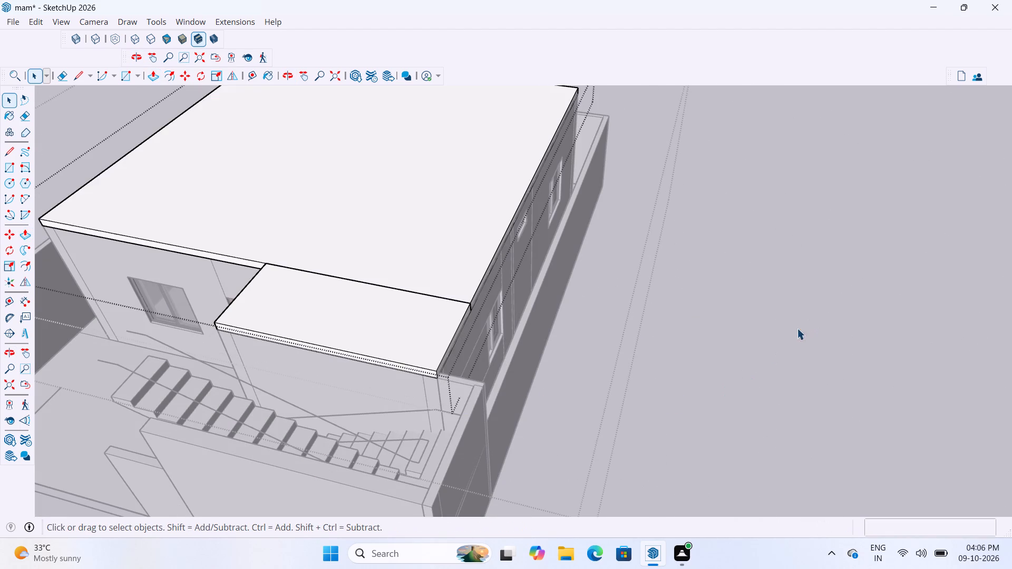
Check the joined slabs and leave the slab group and the ground floor component.
scroll(279, 465, "down", 2)
scroll(273, 391, "up", 8)
middle_click_drag(430, 283, 532, 200)
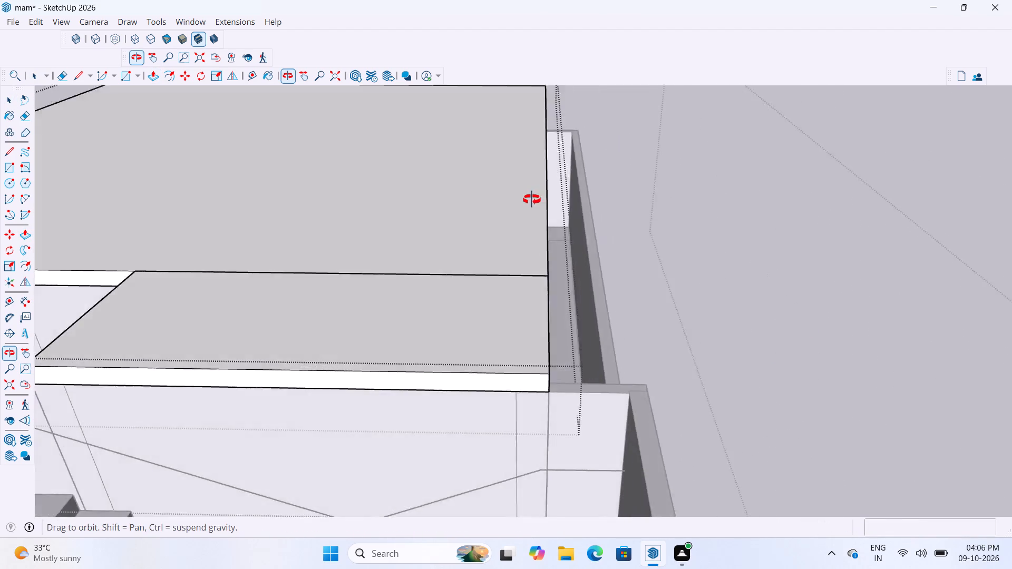
middle_click_drag(532, 200, 689, 184)
scroll(698, 186, "up", 1)
scroll(747, 202, "down", 9)
scroll(458, 326, "up", 6)
scroll(767, 281, "down", 15)
middle_click_drag(793, 301, 585, 341)
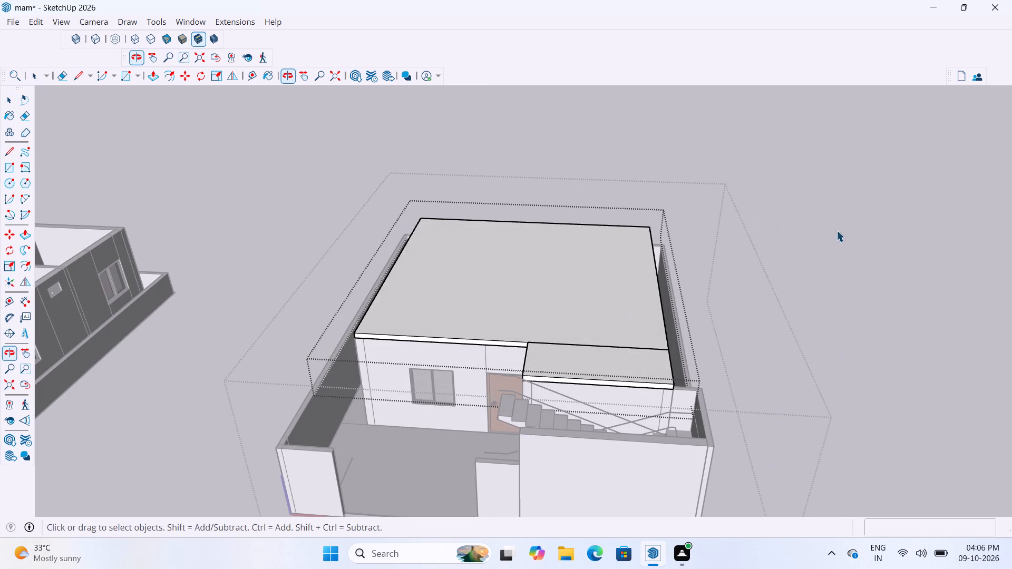
left_click(848, 223)
scroll(558, 284, "down", 10)
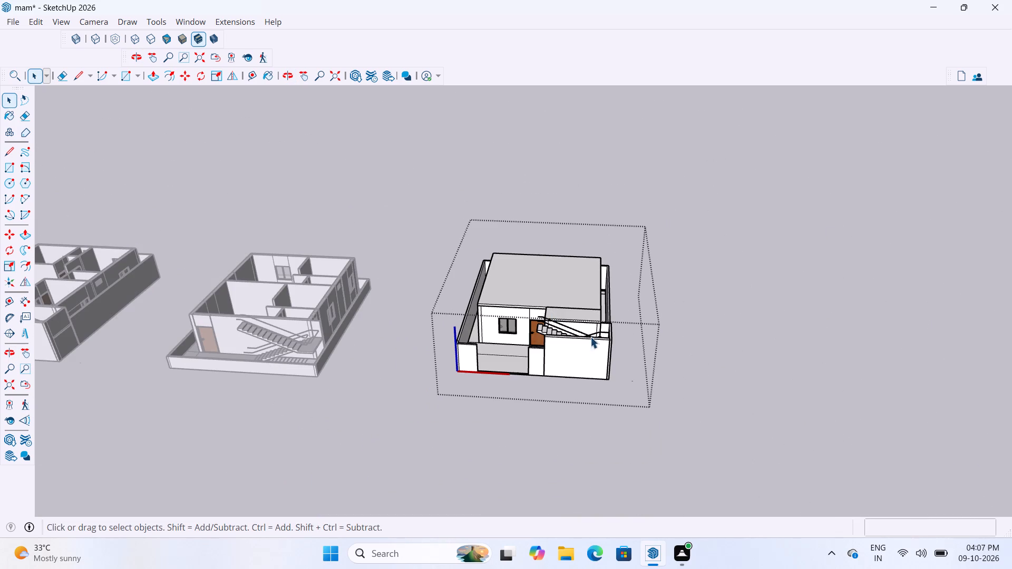
left_click(784, 180)
Move the adjacent first floor model about 63' 4" by its rear outer wall's base corner onto the ground floor slab's matching corner.
scroll(220, 369, "up", 8)
scroll(582, 271, "down", 4)
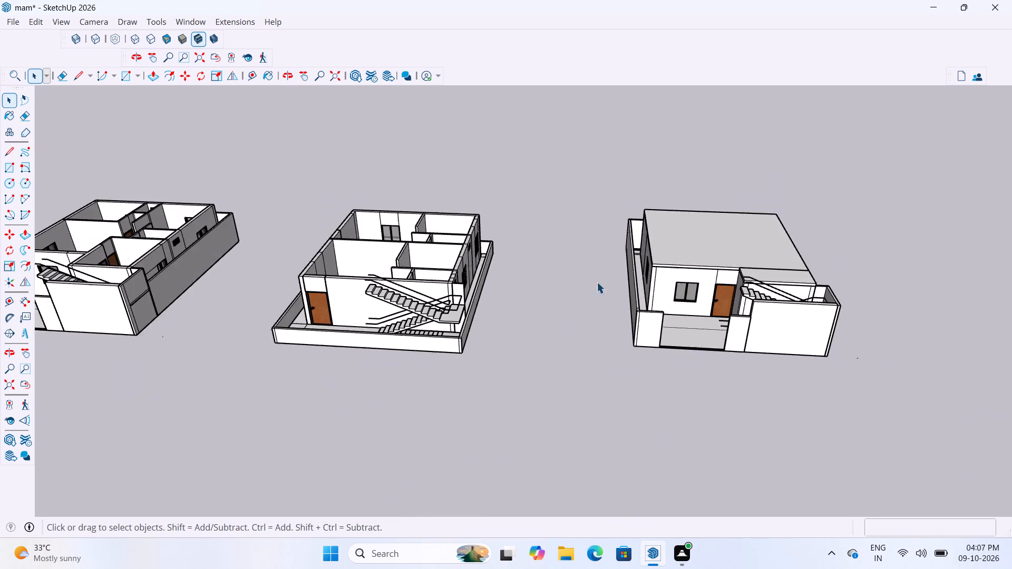
scroll(597, 282, "down", 6)
middle_click_drag(550, 292, 561, 368)
scroll(502, 402, "up", 4)
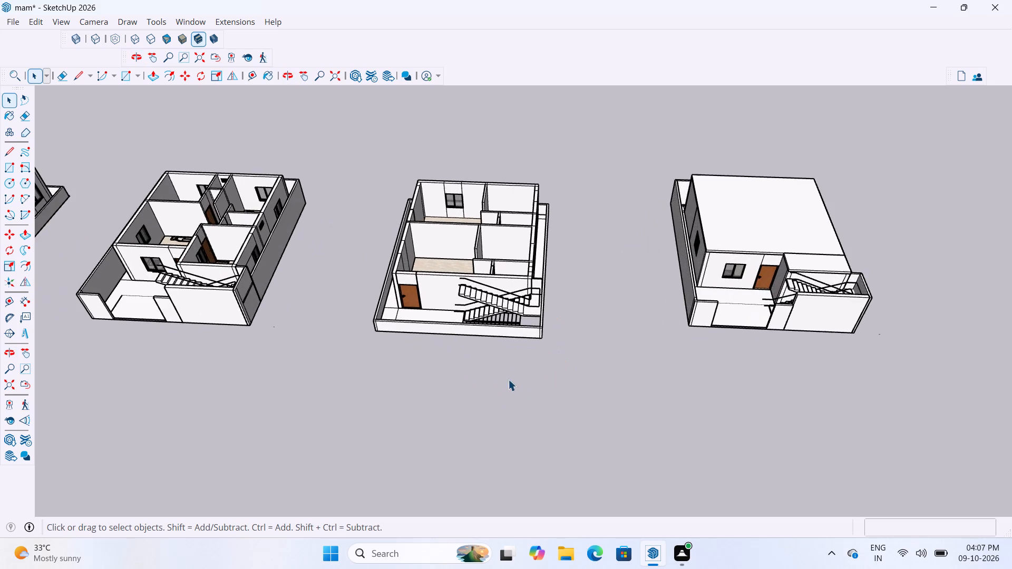
scroll(447, 319, "down", 4)
middle_click_drag(471, 230, 561, 234)
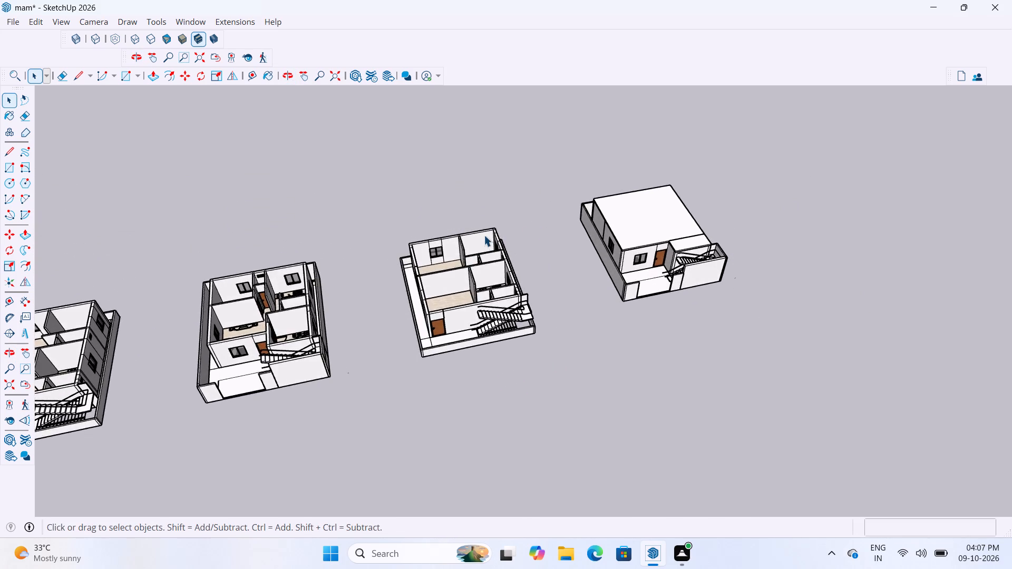
scroll(484, 234, "up", 6)
scroll(504, 207, "down", 8)
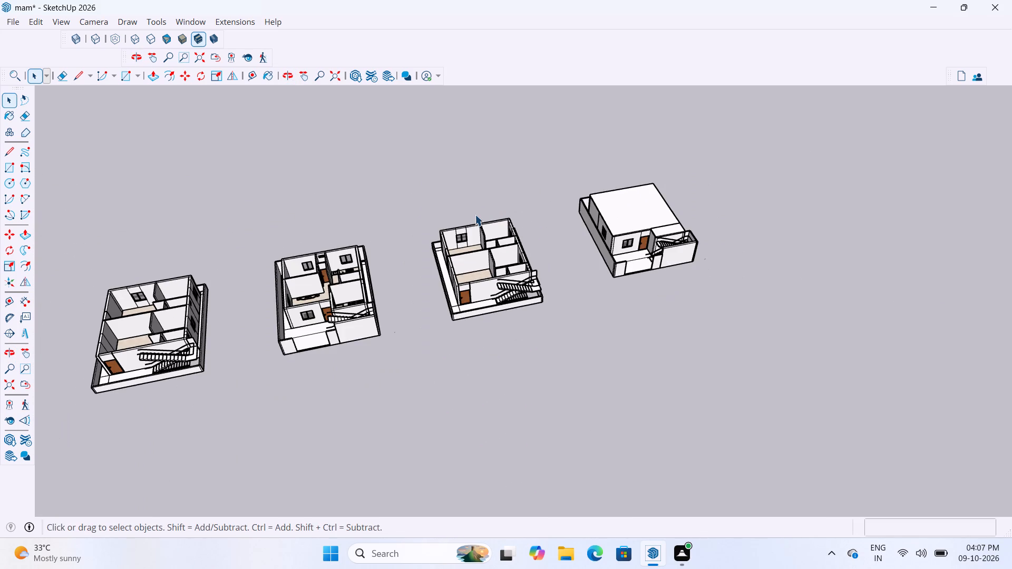
scroll(475, 214, "up", 6)
middle_click_drag(504, 222, 619, 209)
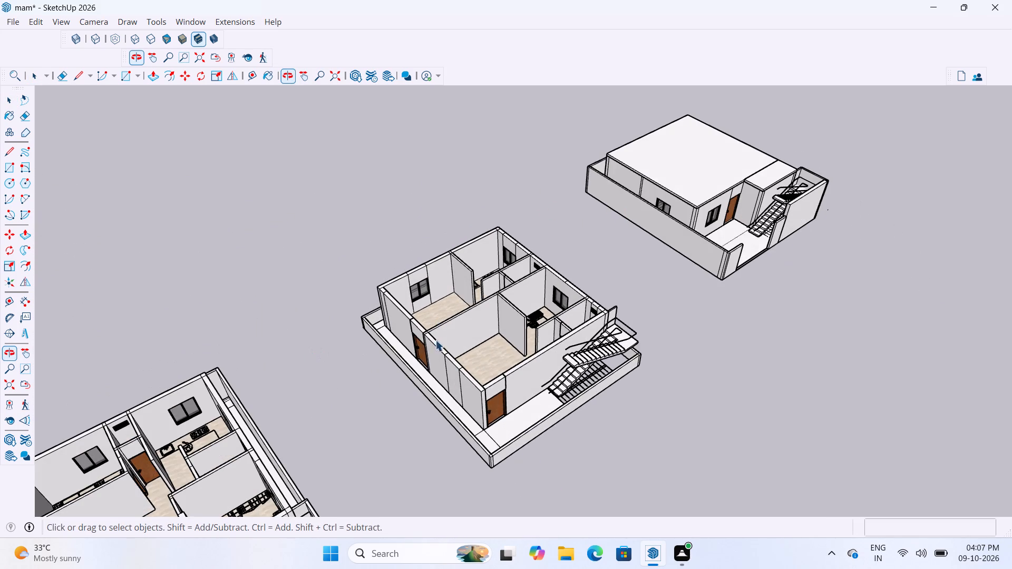
scroll(440, 333, "up", 2)
left_click(417, 340)
key("m")
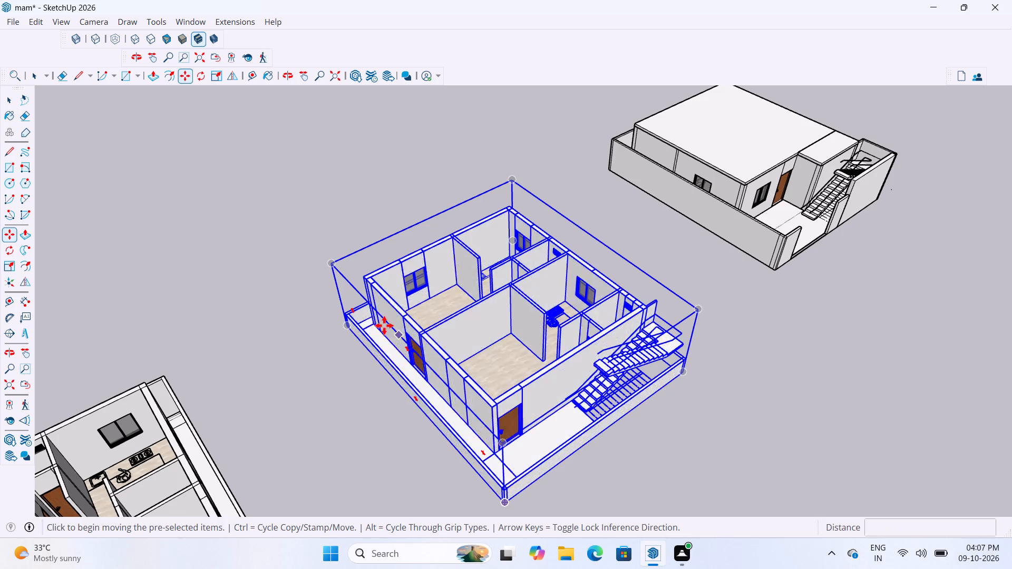
scroll(366, 308, "up", 19)
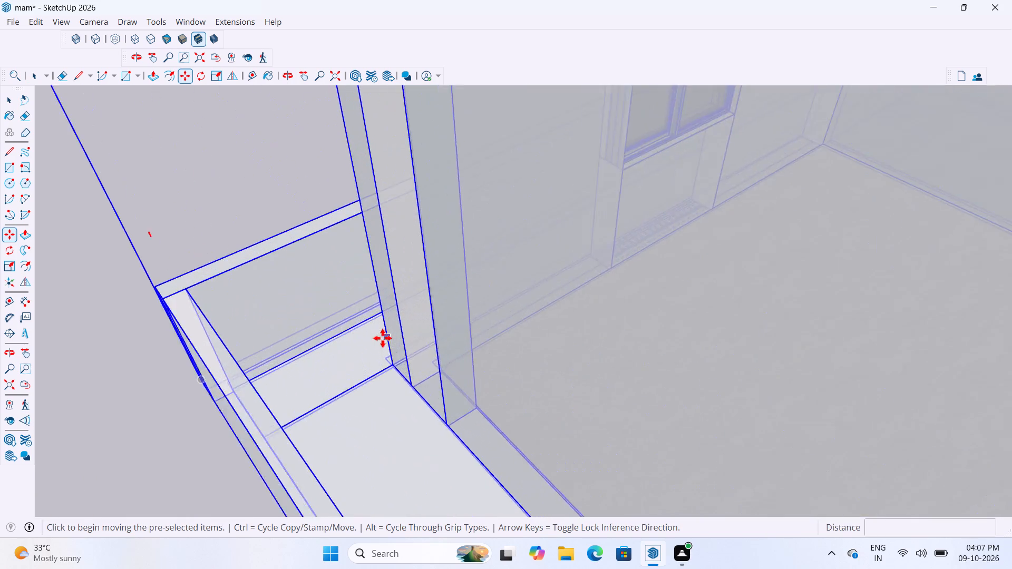
scroll(383, 338, "up", 4)
middle_click_drag(397, 348, 450, 331)
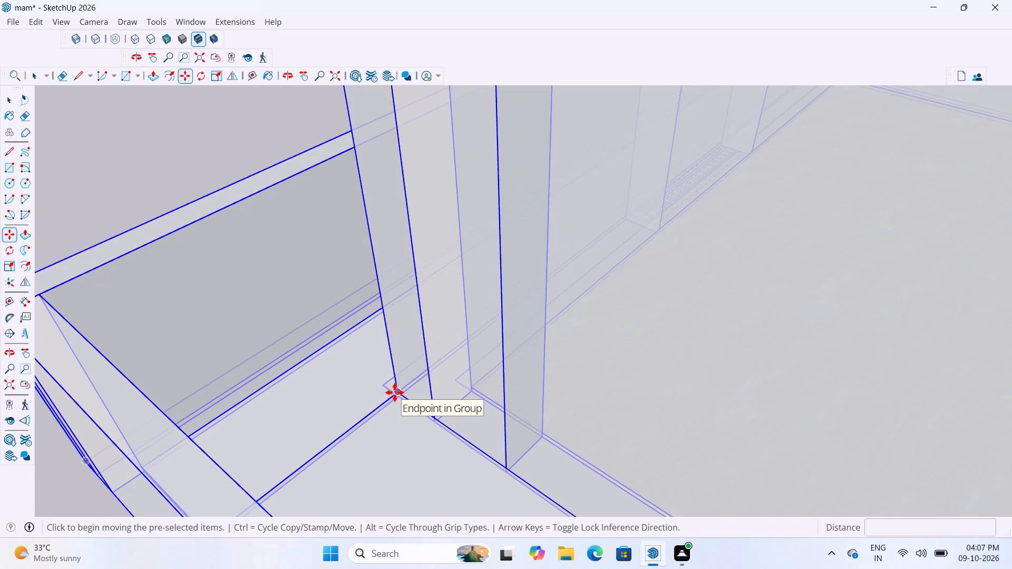
left_click(395, 393)
scroll(478, 260, "down", 20)
scroll(478, 260, "down", 2)
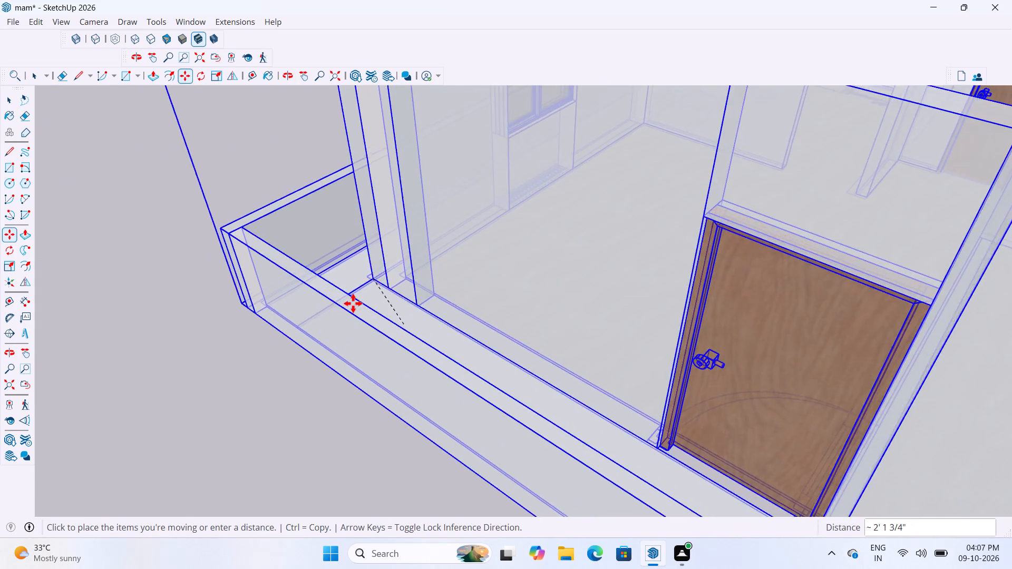
scroll(353, 303, "down", 20)
scroll(353, 303, "down", 9)
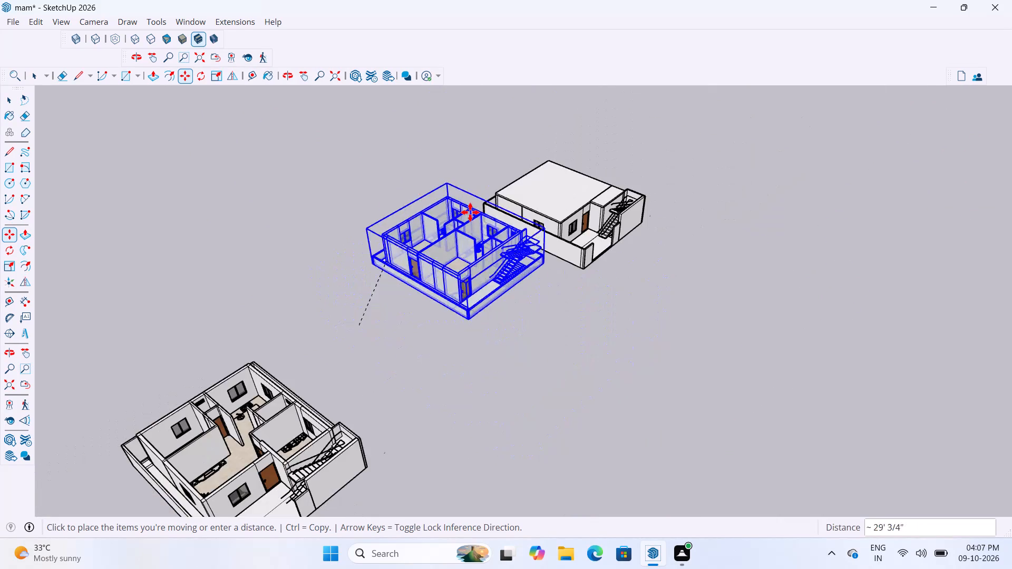
scroll(489, 192, "up", 8)
scroll(541, 203, "up", 12)
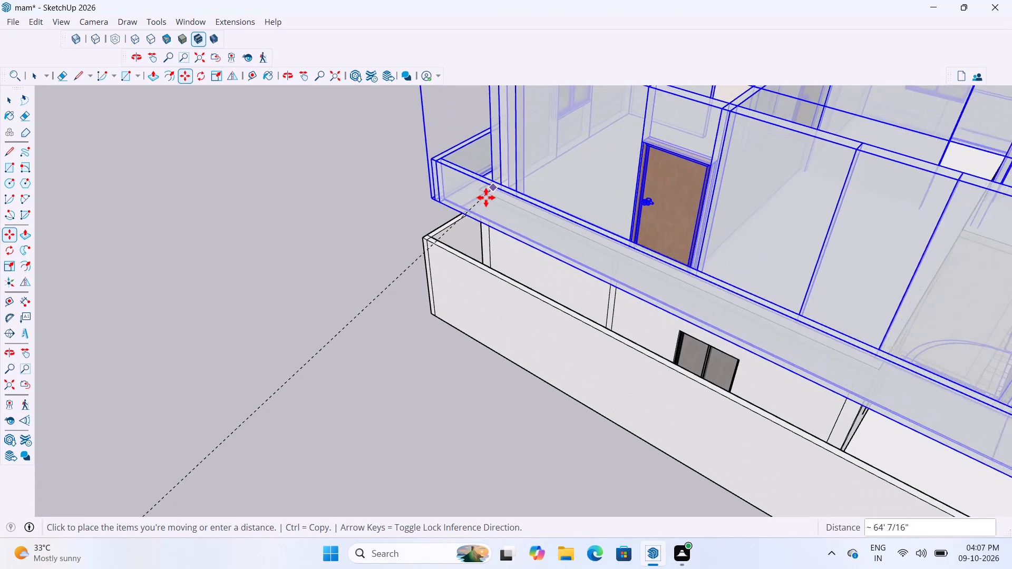
scroll(480, 202, "up", 10)
middle_click_drag(479, 203, 506, 243)
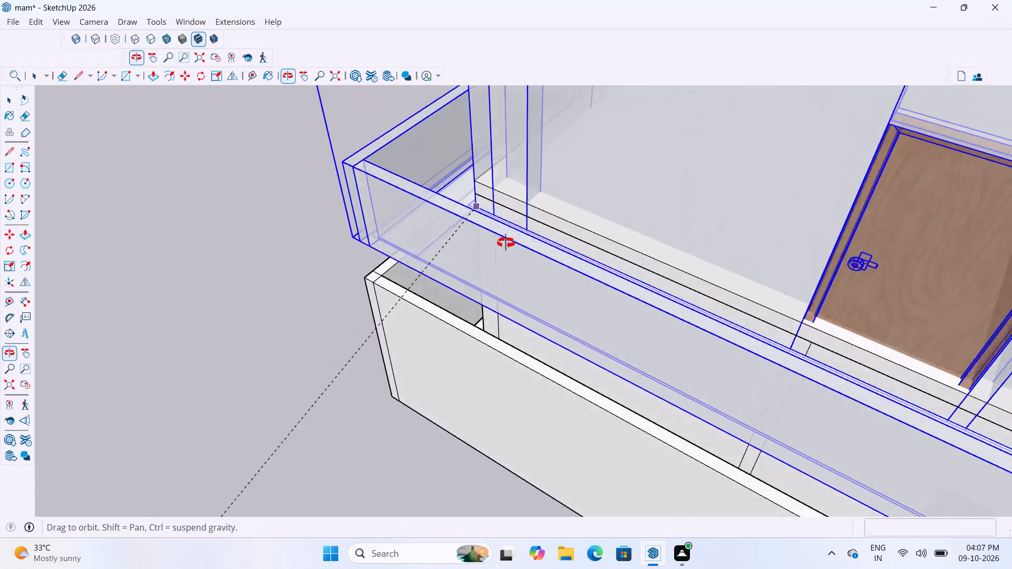
middle_click_drag(506, 243, 561, 282)
middle_click_drag(492, 214, 568, 233)
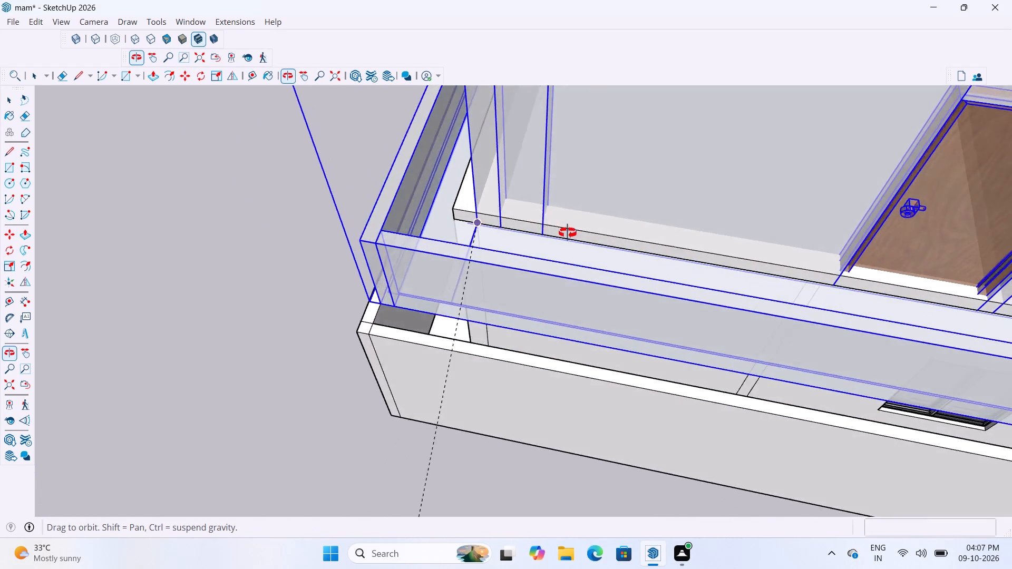
middle_click_drag(568, 233, 619, 228)
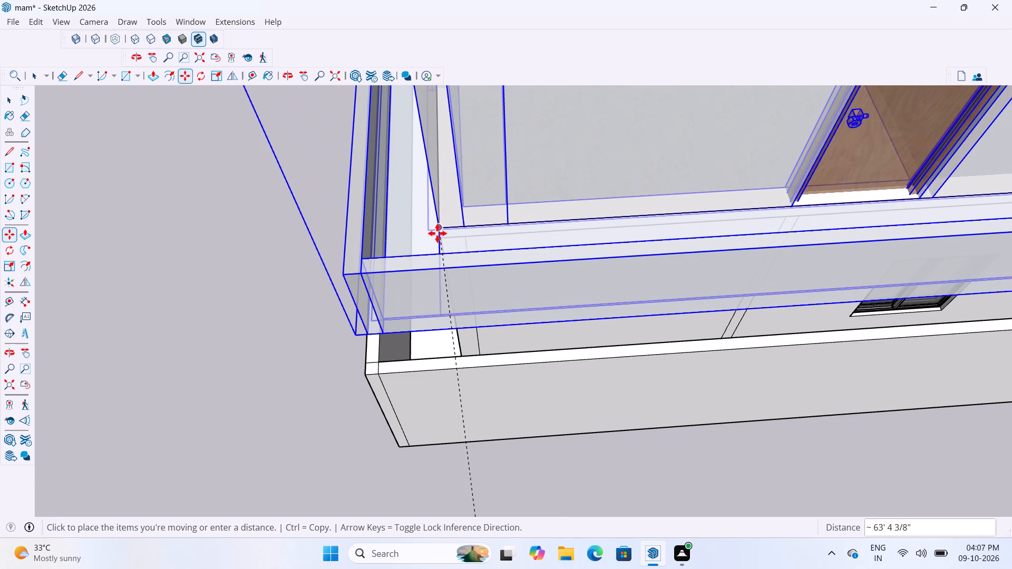
left_click(437, 233)
scroll(372, 320, "down", 12)
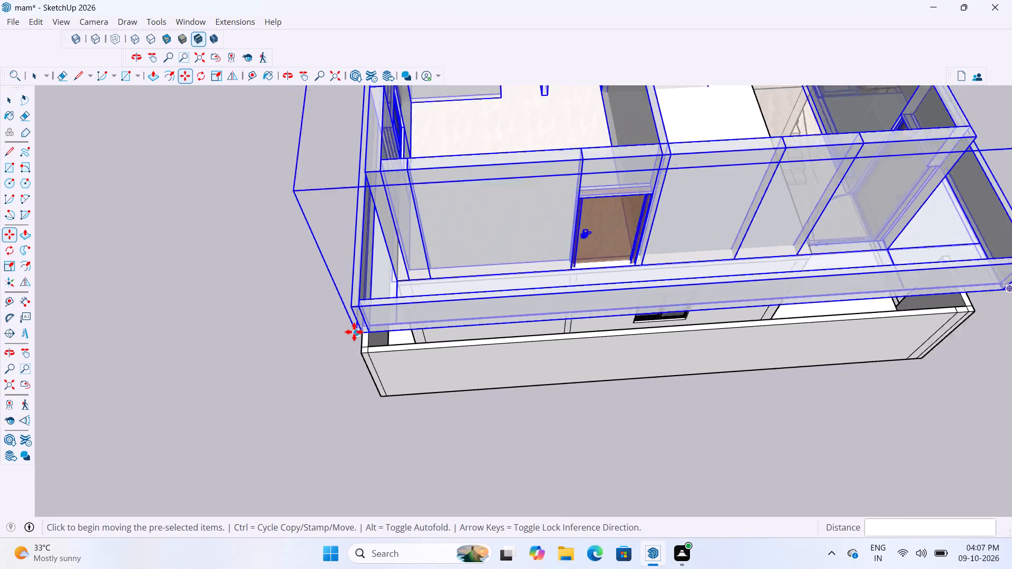
scroll(354, 332, "down", 7)
middle_click_drag(672, 288, 374, 239)
scroll(329, 296, "down", 2)
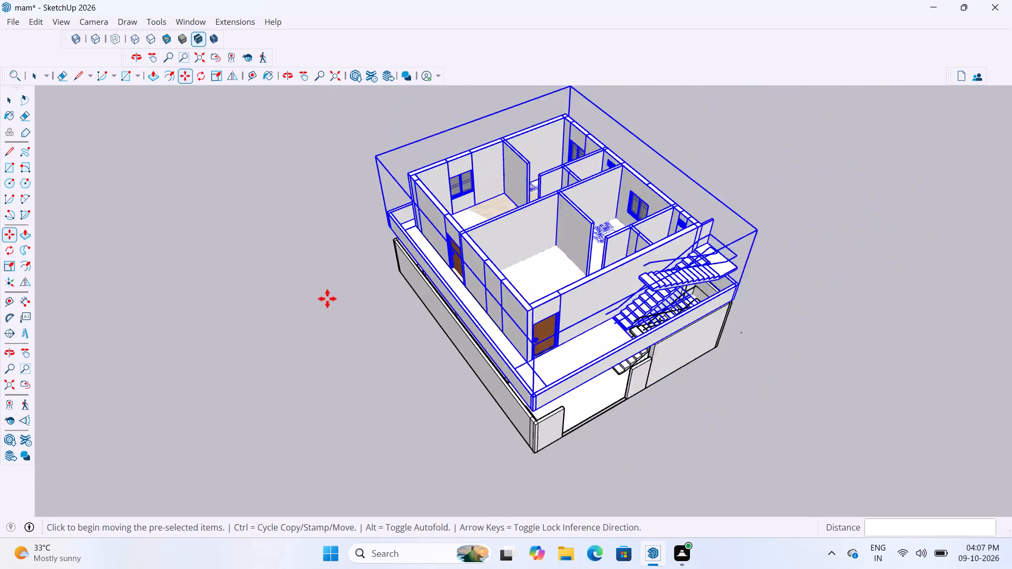
scroll(327, 299, "down", 6)
middle_click_drag(532, 331, 450, 320)
key("space")
key("space")
left_click(524, 368)
Move the first floor about 5 3/8" by its base corner beside the staircase onto the ground floor wall's outer corner.
scroll(478, 304, "up", 15)
middle_click_drag(489, 329, 305, 227)
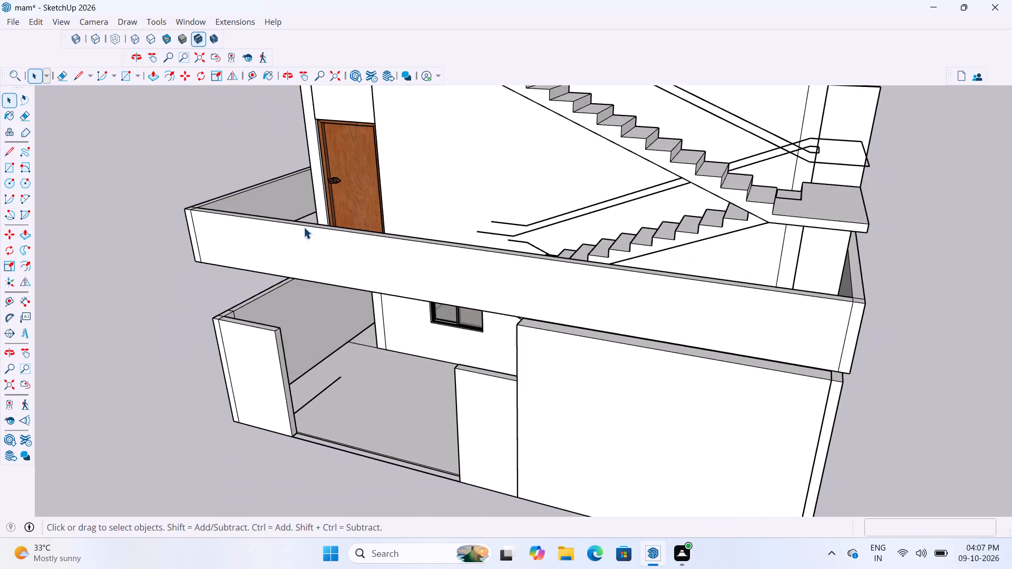
scroll(531, 341, "down", 5)
middle_click_drag(636, 309, 445, 282)
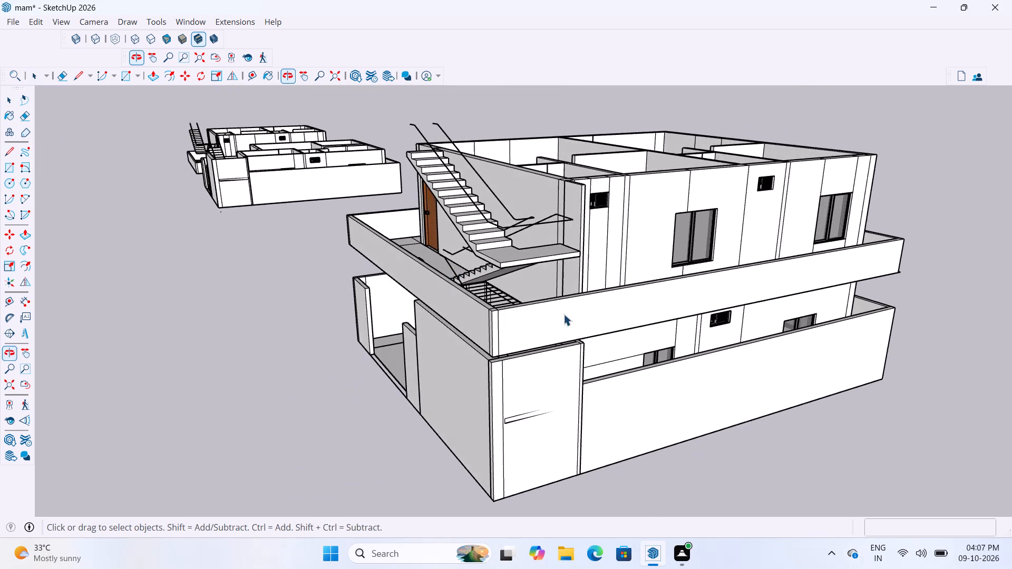
scroll(562, 315, "up", 8)
middle_click_drag(453, 347, 622, 190)
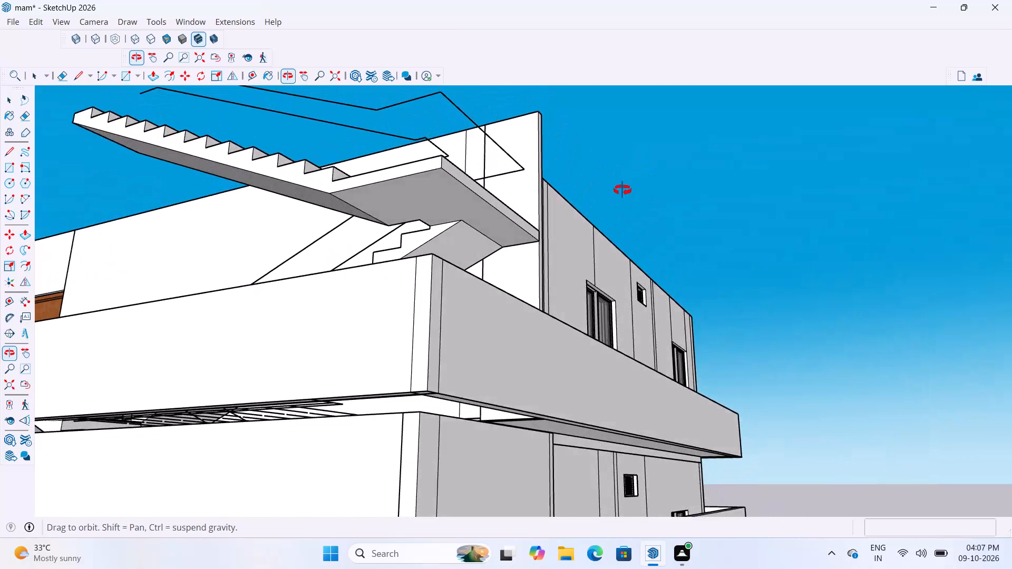
middle_click_drag(622, 190, 561, 367)
left_click(427, 419)
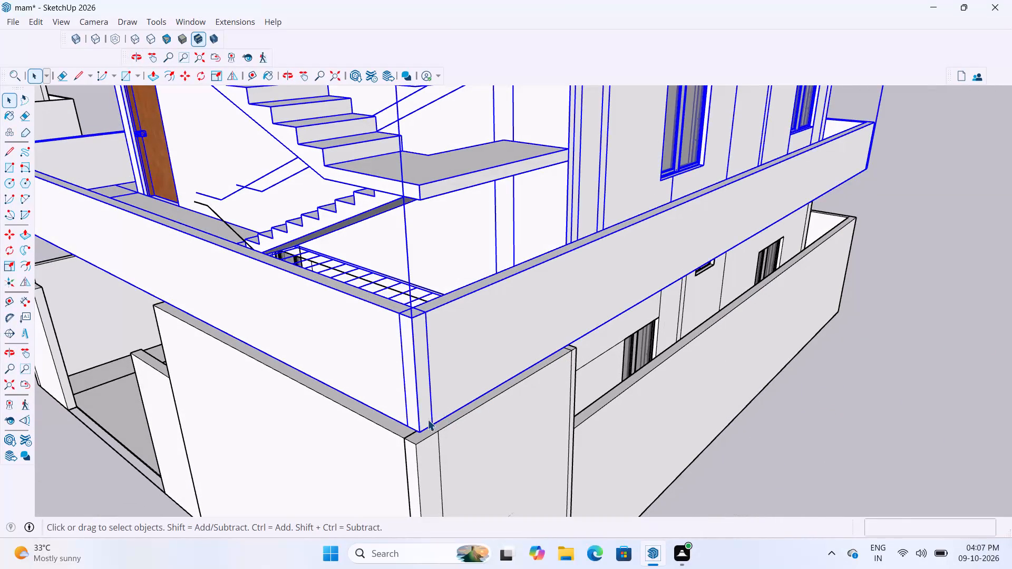
key("m")
scroll(427, 435, "up", 7)
left_click(411, 430)
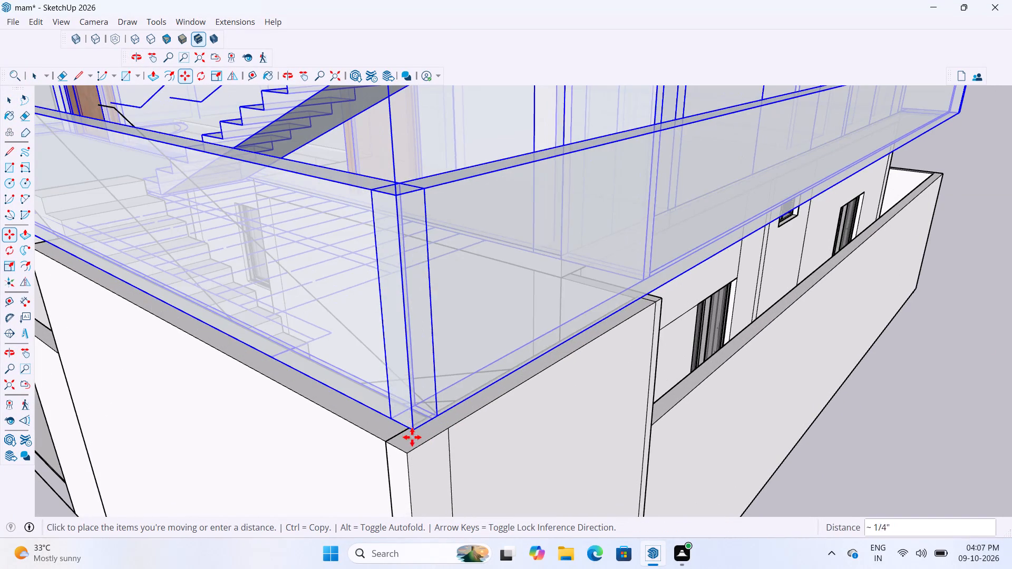
left_click(407, 452)
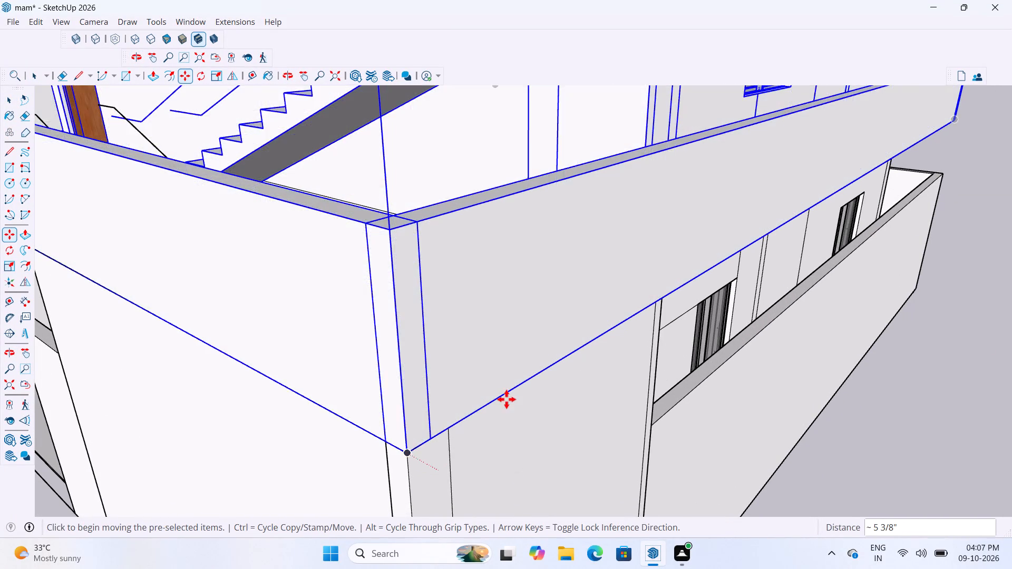
scroll(507, 399, "down", 20)
scroll(507, 399, "down", 14)
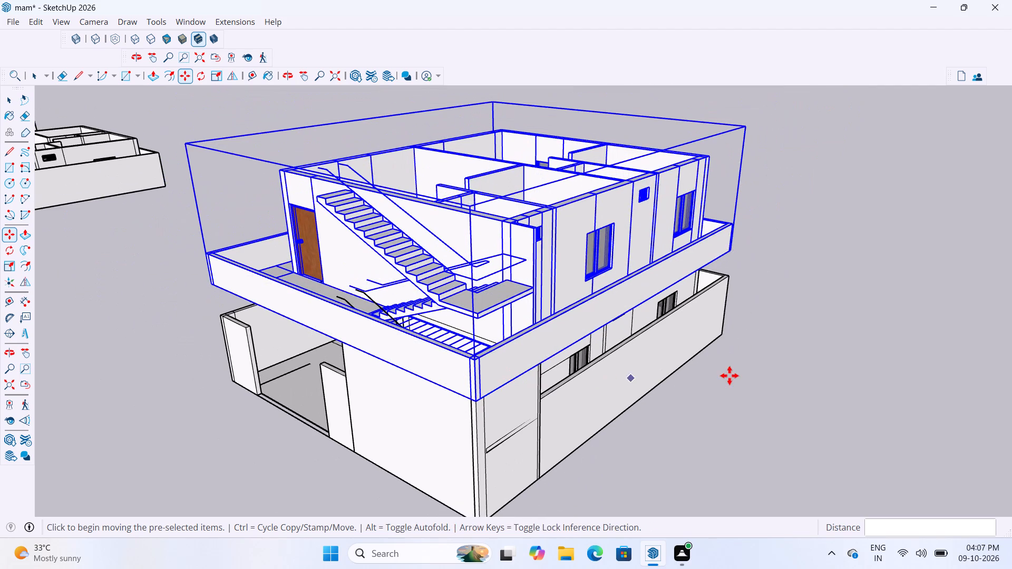
key("space")
key("space")
left_click(739, 381)
Open the first floor component, delete the stray outline projecting past the parapet's base at the far corner, and leave the component.
scroll(660, 340, "up", 3)
middle_click_drag(779, 322, 528, 308)
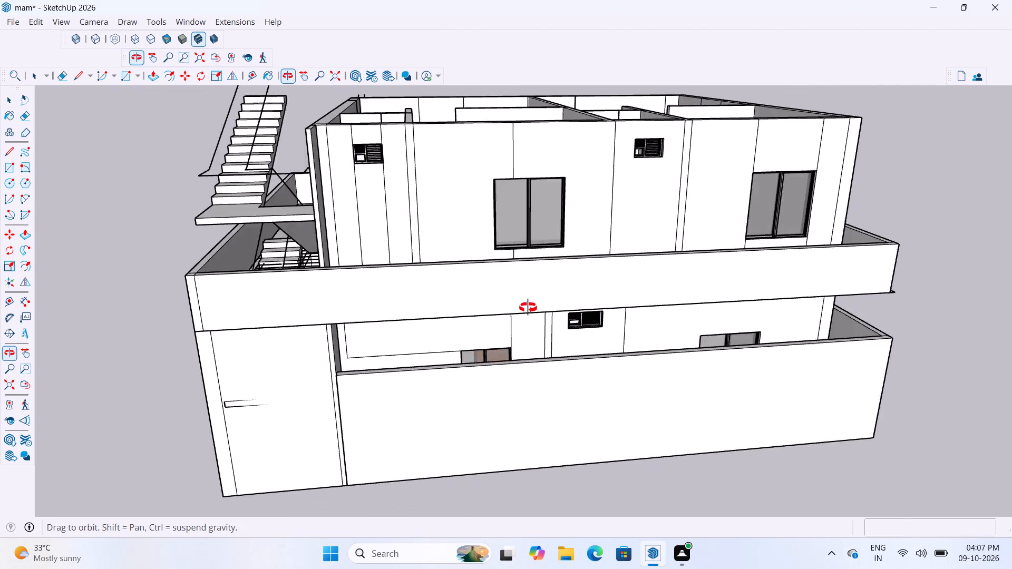
middle_click_drag(528, 308, 415, 313)
scroll(414, 314, "down", 4)
middle_click_drag(809, 355, 648, 392)
scroll(620, 433, "up", 12)
middle_click_drag(498, 439, 653, 420)
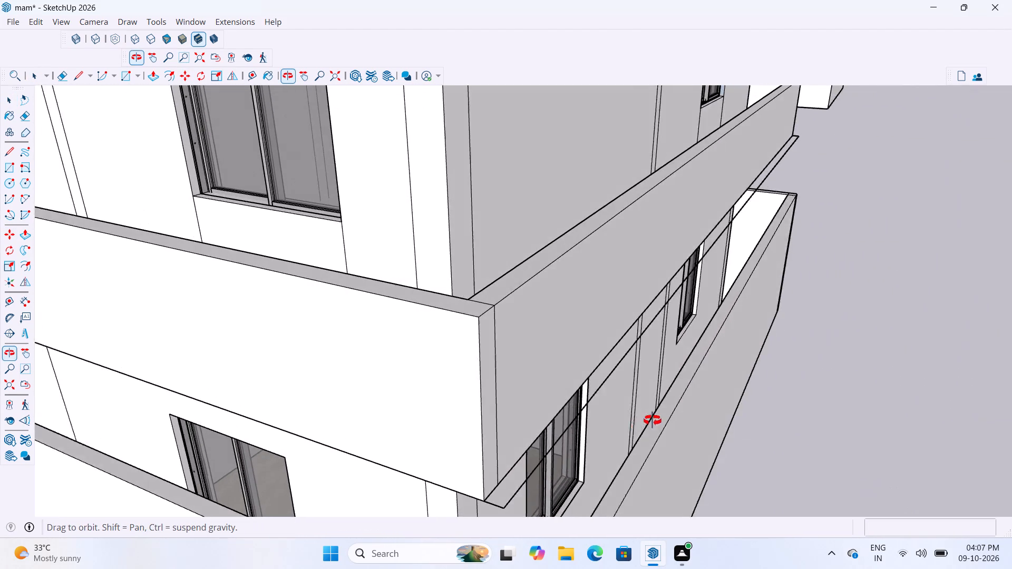
middle_click_drag(653, 420, 669, 423)
left_click(539, 471)
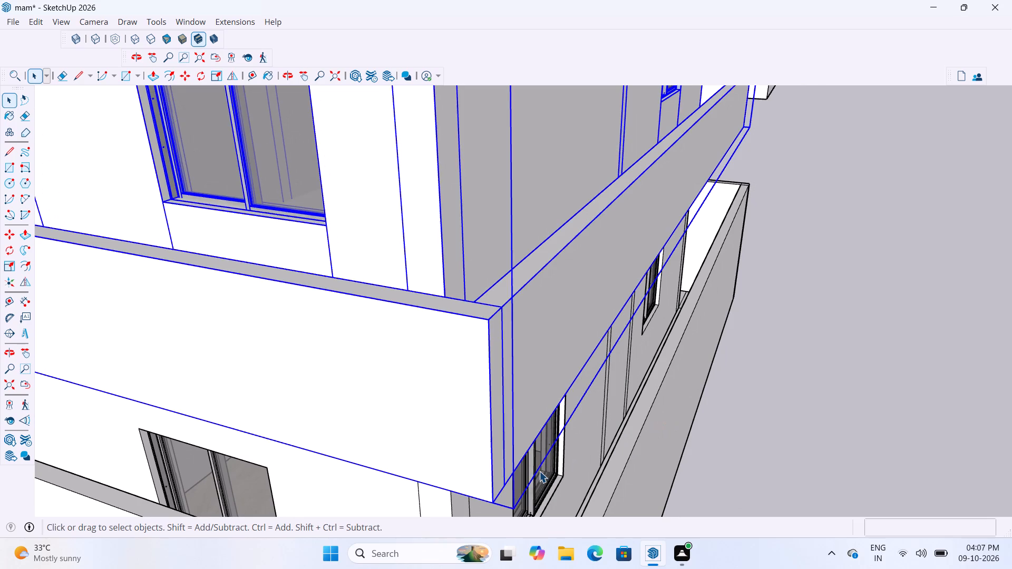
double_click(539, 471)
left_click(536, 474)
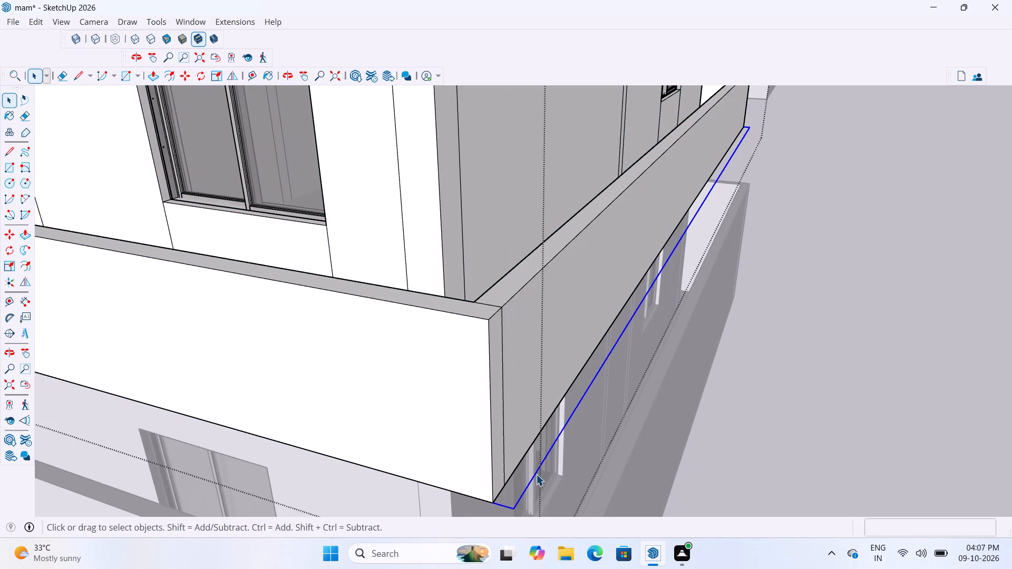
key("Delete")
scroll(571, 435, "down", 4)
middle_click_drag(732, 356, 646, 372)
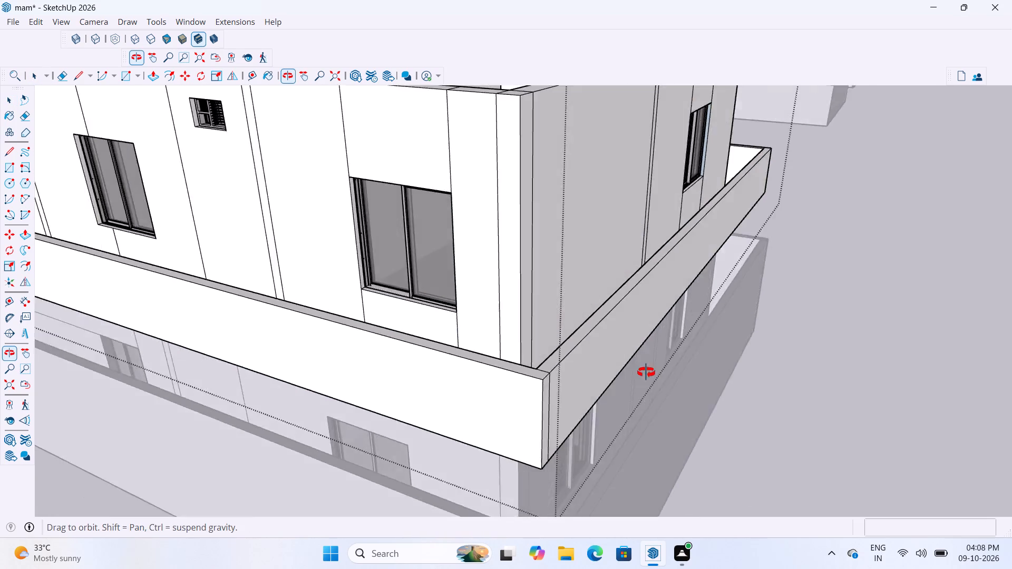
middle_click_drag(646, 372, 513, 399)
scroll(469, 411, "up", 1)
scroll(401, 434, "down", 16)
middle_click_drag(771, 379, 636, 384)
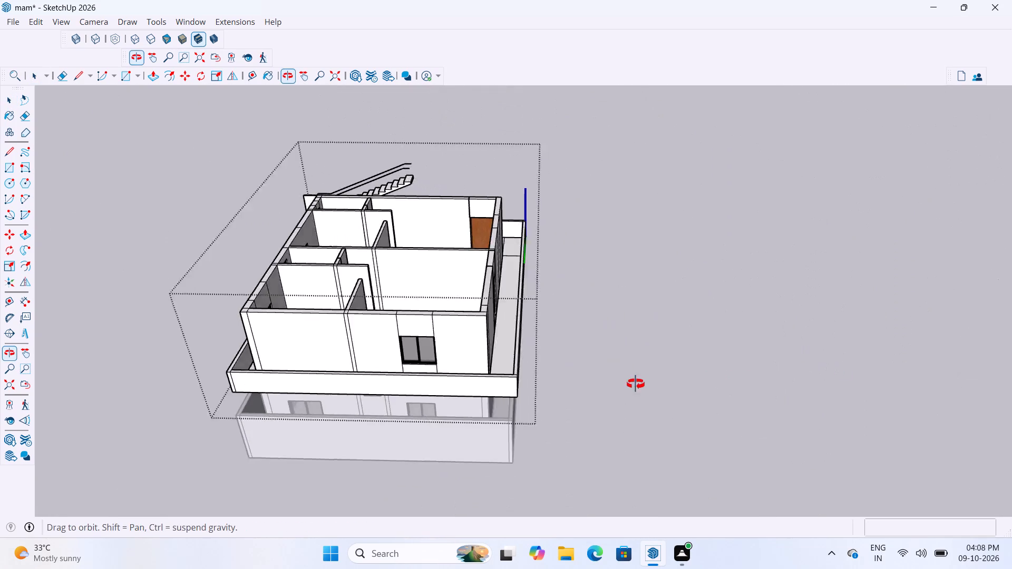
middle_click_drag(636, 384, 621, 389)
left_click(685, 332)
scroll(664, 302, "down", 4)
left_click(718, 187)
Examine the stacked floors from the front and stair sides, checking the balcony overhang, staircase flights and wall alignment.
middle_click_drag(810, 228, 703, 275)
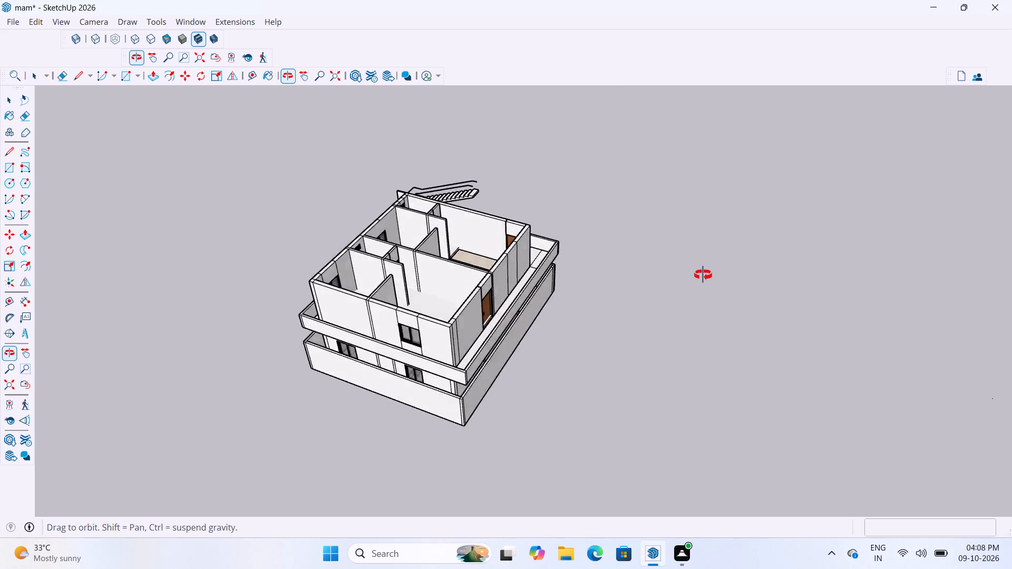
middle_click_drag(703, 275, 346, 337)
scroll(690, 168, "up", 7)
middle_click_drag(684, 220, 470, 190)
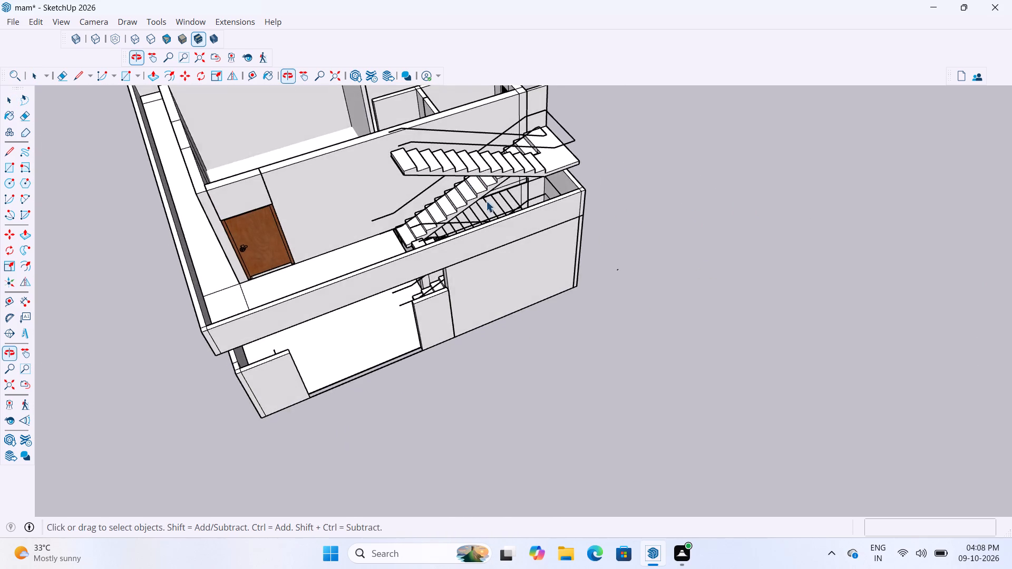
scroll(520, 218, "down", 5)
scroll(178, 183, "up", 4)
scroll(289, 296, "down", 8)
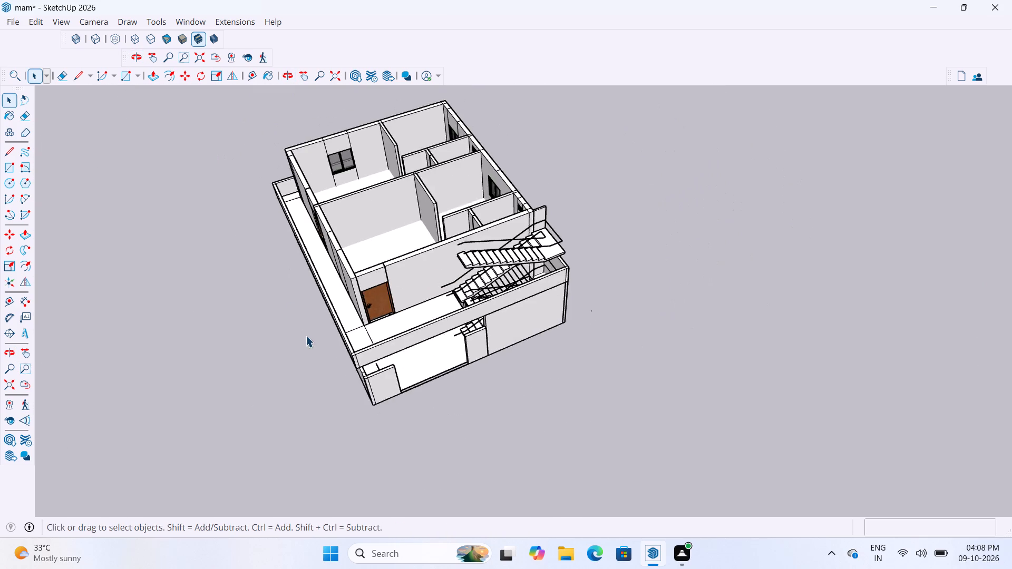
scroll(306, 336, "down", 2)
middle_click_drag(304, 307, 208, 255)
scroll(303, 302, "up", 15)
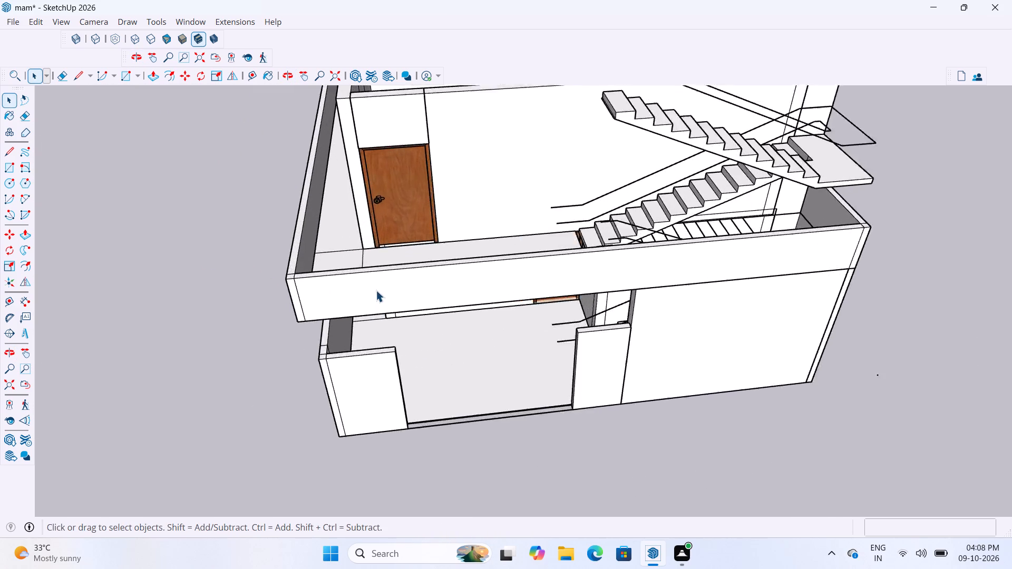
scroll(376, 290, "up", 2)
middle_click_drag(374, 284, 449, 197)
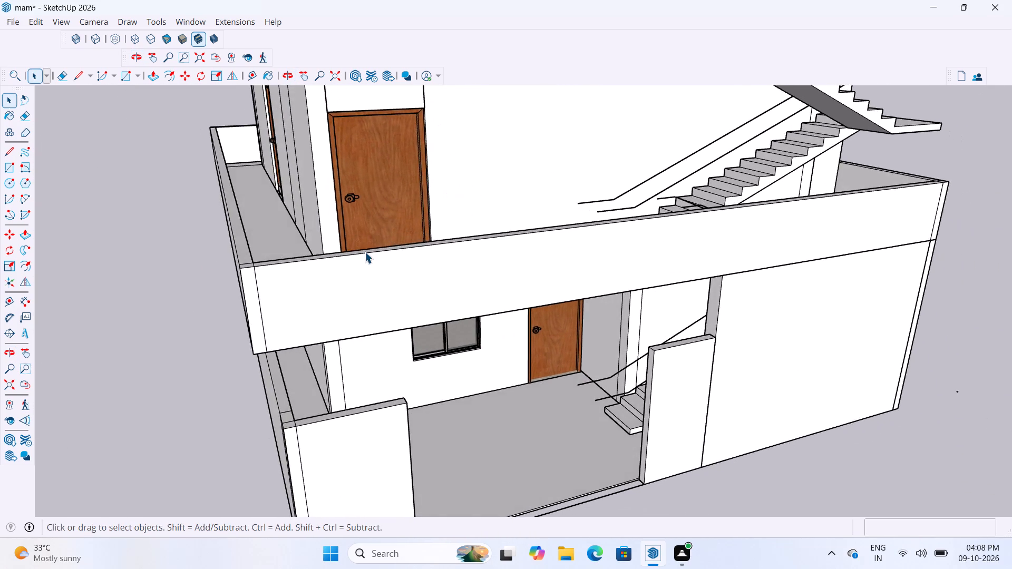
scroll(364, 294, "down", 18)
middle_click_drag(492, 261, 396, 261)
scroll(392, 187, "up", 4)
middle_click_drag(452, 209, 438, 286)
scroll(438, 286, "down", 1)
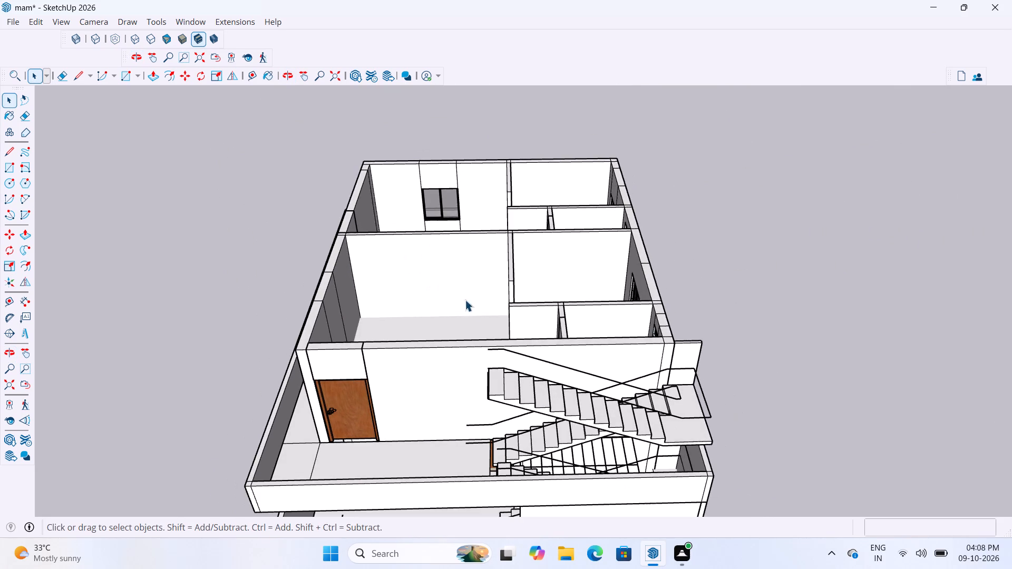
scroll(498, 333, "up", 4)
scroll(470, 307, "down", 12)
scroll(523, 329, "up", 5)
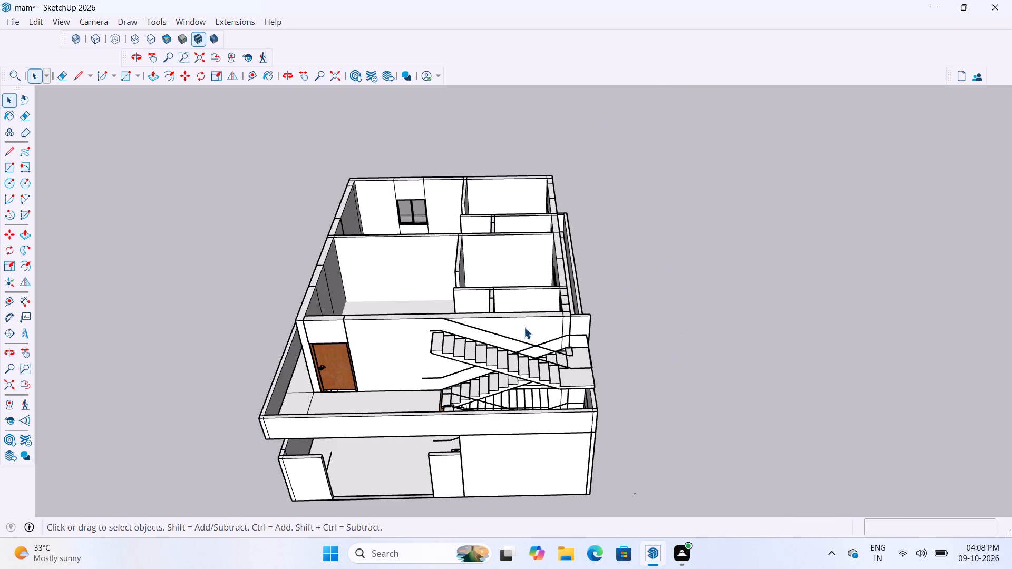
scroll(524, 327, "up", 5)
scroll(572, 330, "down", 10)
scroll(452, 298, "up", 4)
middle_click_drag(430, 311, 465, 284)
scroll(694, 431, "up", 4)
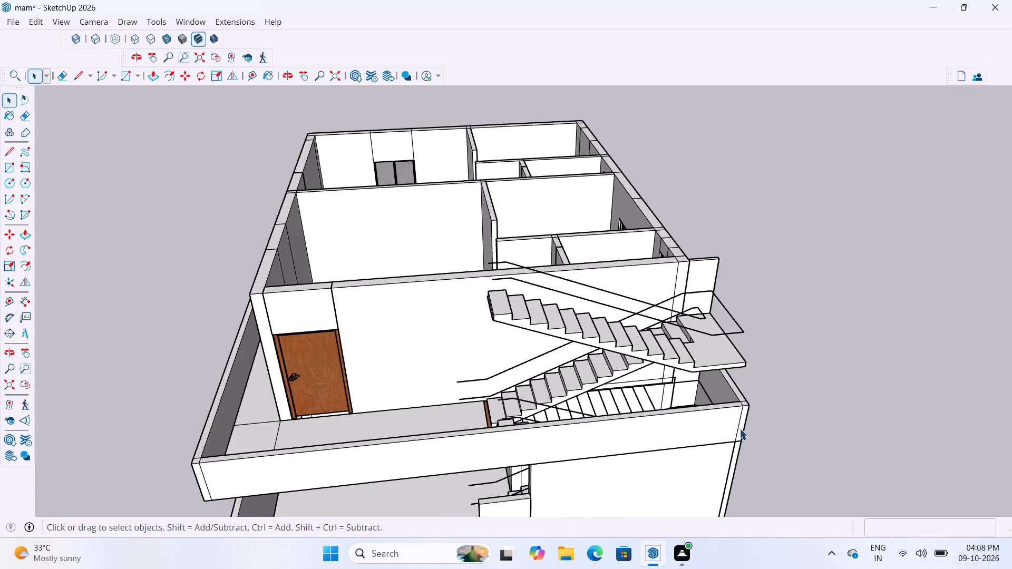
middle_click_drag(745, 412, 639, 380)
scroll(638, 382, "down", 5)
scroll(665, 354, "up", 4)
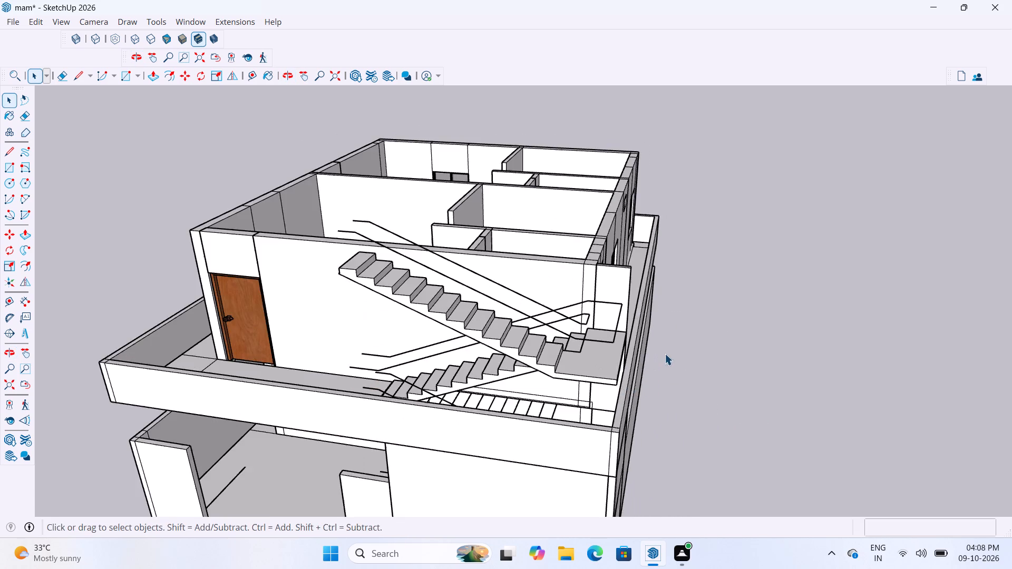
middle_click_drag(676, 357, 415, 356)
scroll(514, 374, "up", 5)
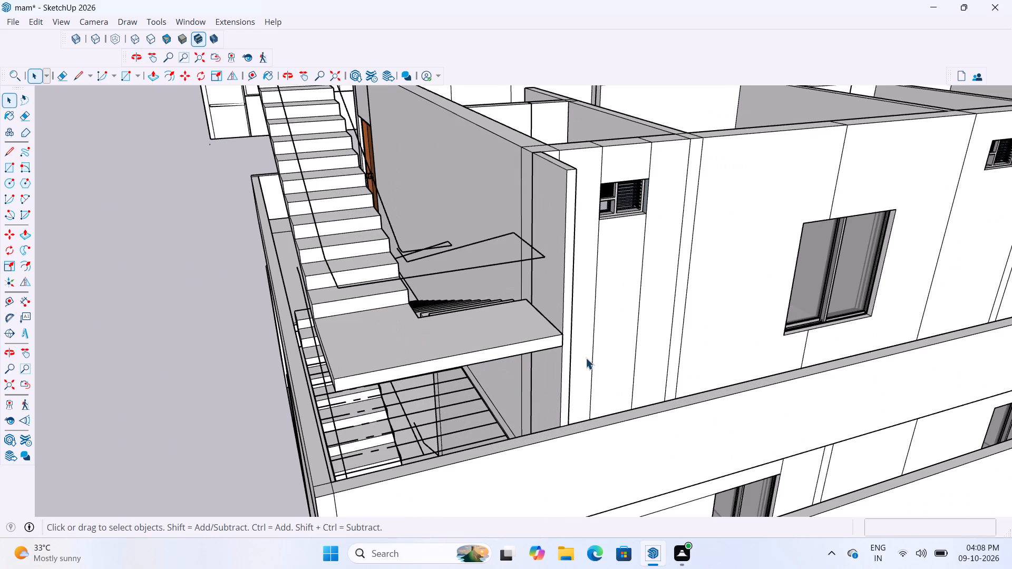
middle_click_drag(580, 356, 689, 373)
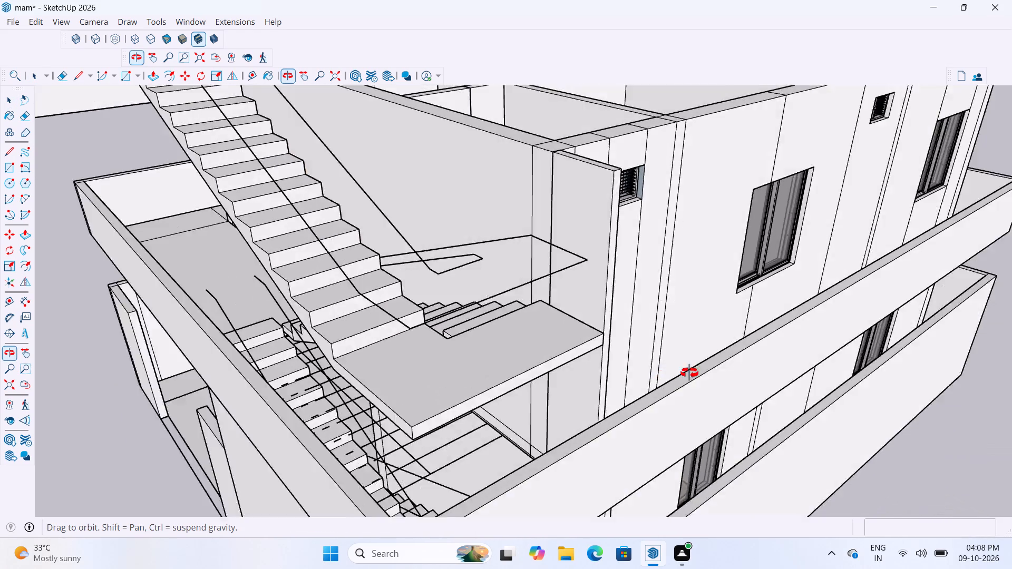
middle_click_drag(689, 373, 794, 371)
scroll(809, 367, "down", 9)
middle_click_drag(710, 332, 747, 349)
scroll(727, 337, "up", 6)
scroll(582, 370, "down", 5)
middle_click_drag(552, 351, 599, 390)
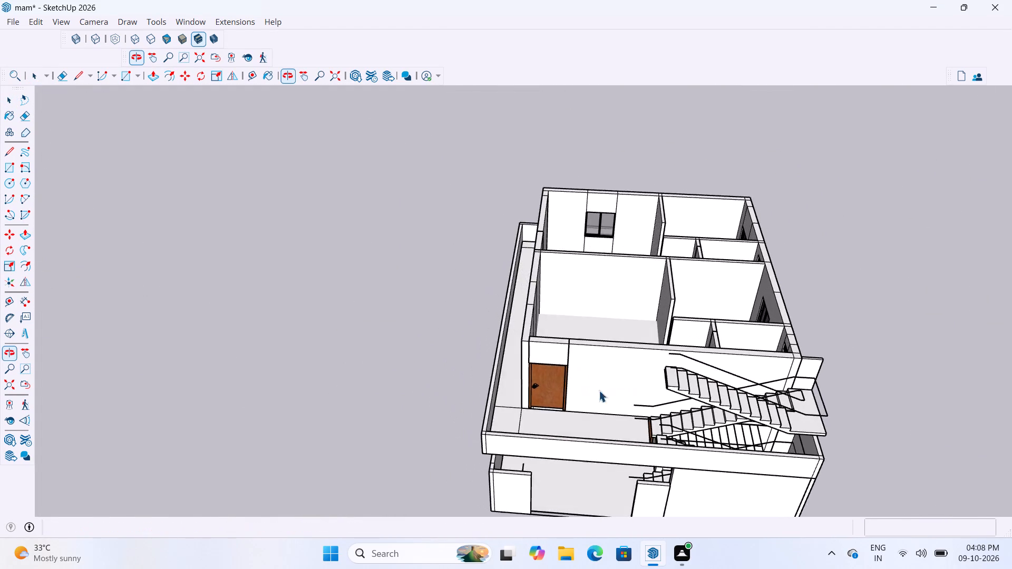
scroll(481, 374, "down", 10)
scroll(527, 329, "up", 6)
middle_click_drag(515, 337, 558, 359)
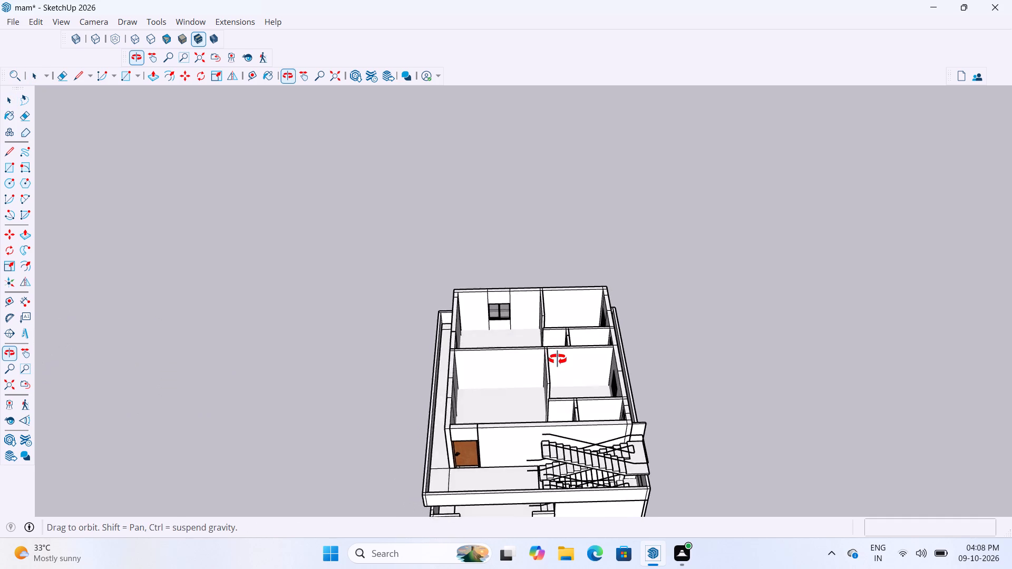
middle_click_drag(558, 359, 561, 369)
scroll(579, 391, "up", 3)
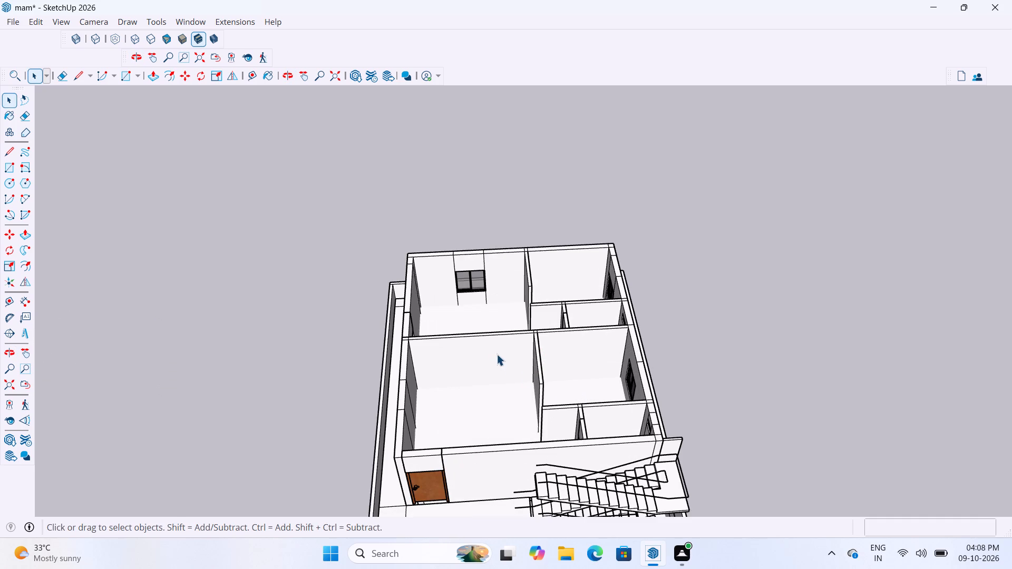
Compare the stacked building with the separate floor models standing beside it.
scroll(490, 348, "down", 14)
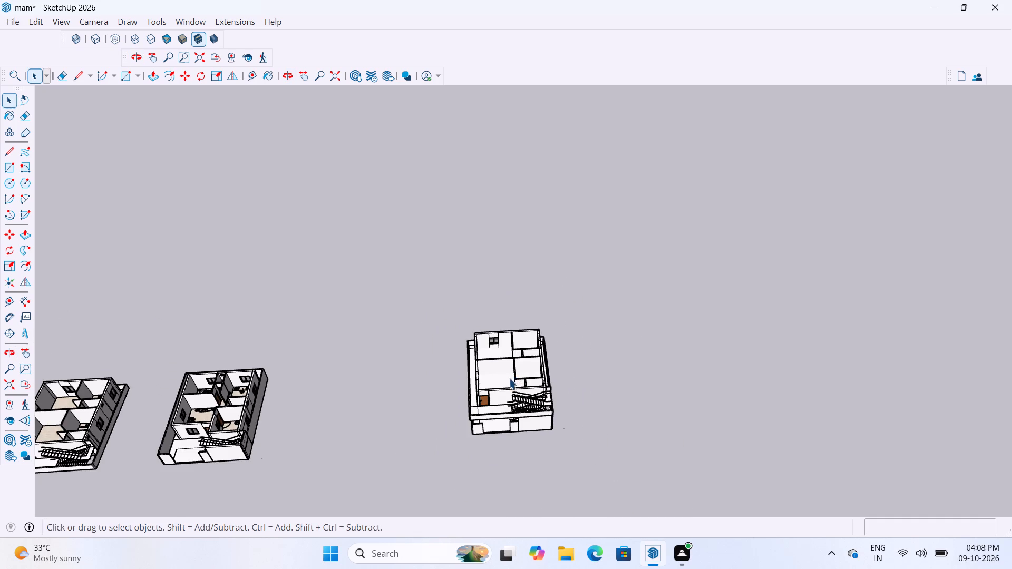
scroll(522, 427, "up", 13)
scroll(644, 324, "down", 10)
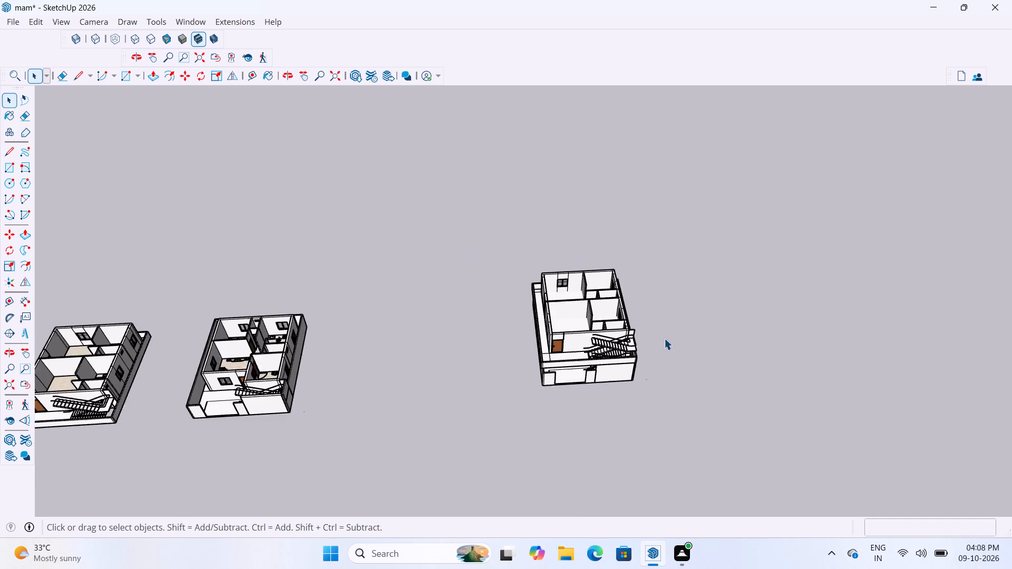
scroll(664, 338, "down", 5)
scroll(442, 366, "up", 6)
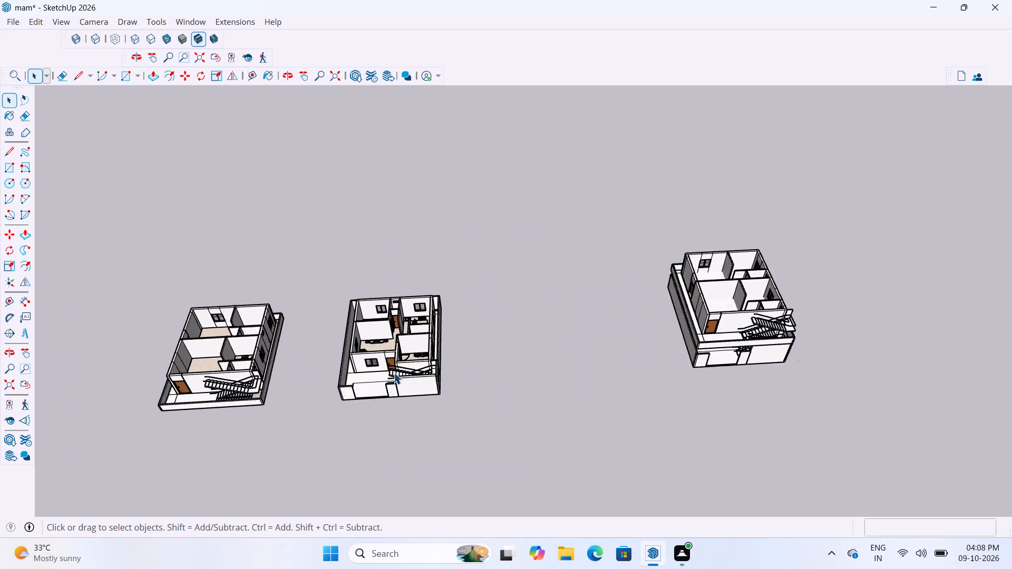
scroll(394, 372, "up", 2)
scroll(394, 372, "down", 10)
scroll(634, 330, "up", 13)
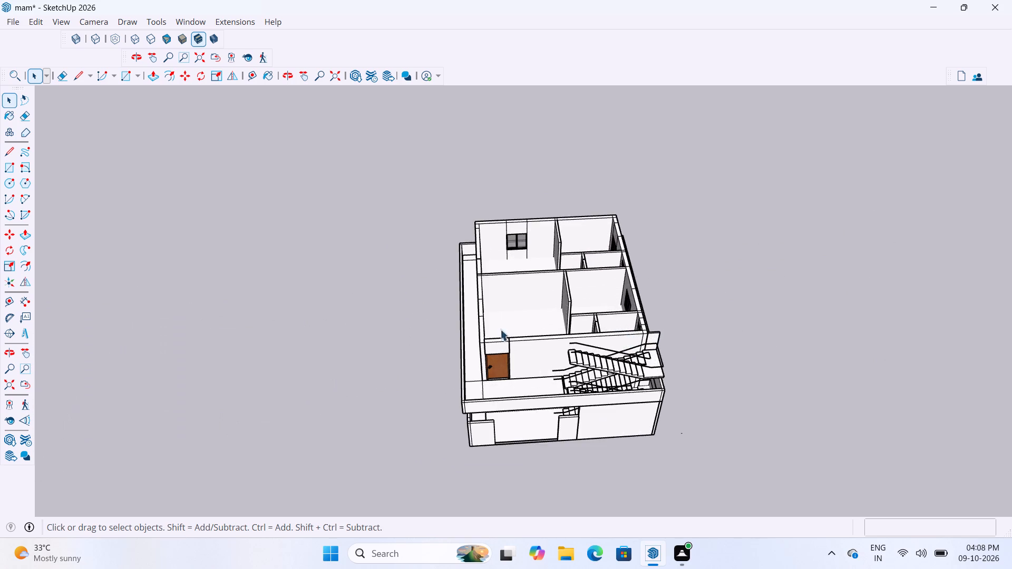
scroll(472, 330, "down", 5)
Open the first floor component and draw a rectangle about 3 3/8" by 5" on the side parapet's top, beside the stairwell wall end.
middle_click_drag(638, 347, 402, 303)
scroll(485, 347, "up", 7)
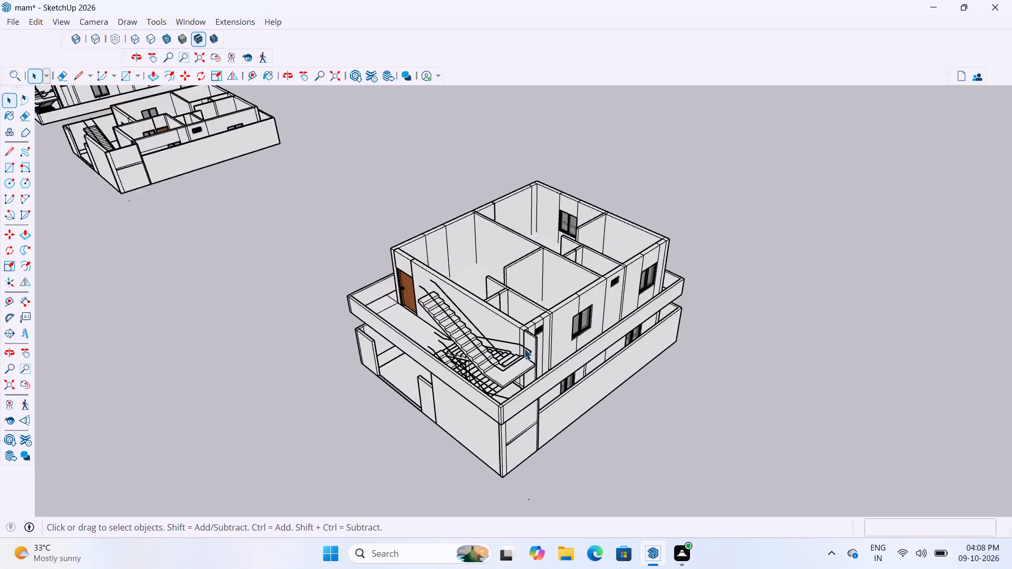
scroll(524, 348, "up", 11)
scroll(526, 348, "down", 5)
middle_click_drag(561, 376, 433, 399)
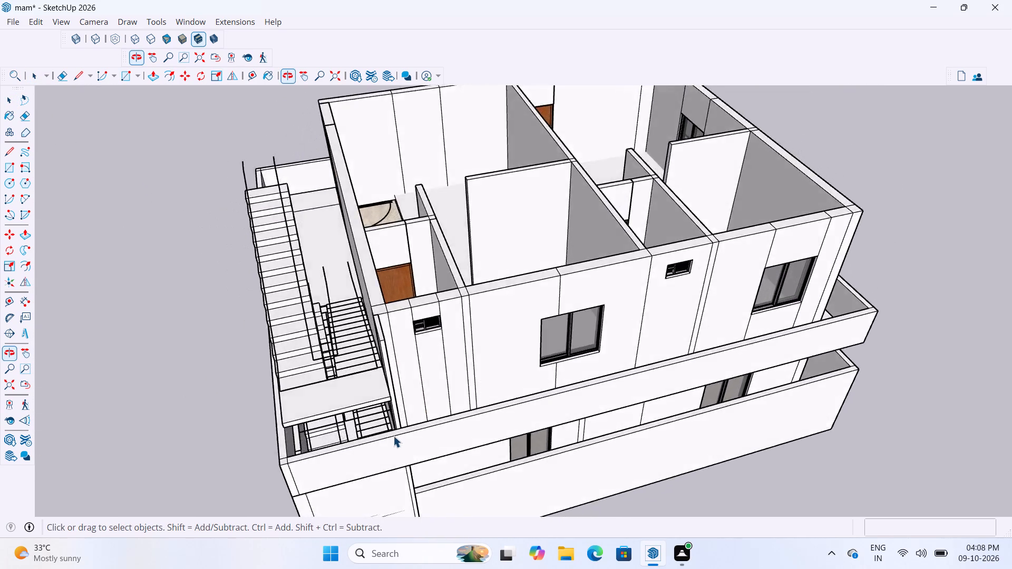
scroll(393, 436, "up", 20)
scroll(393, 436, "up", 4)
scroll(497, 369, "down", 10)
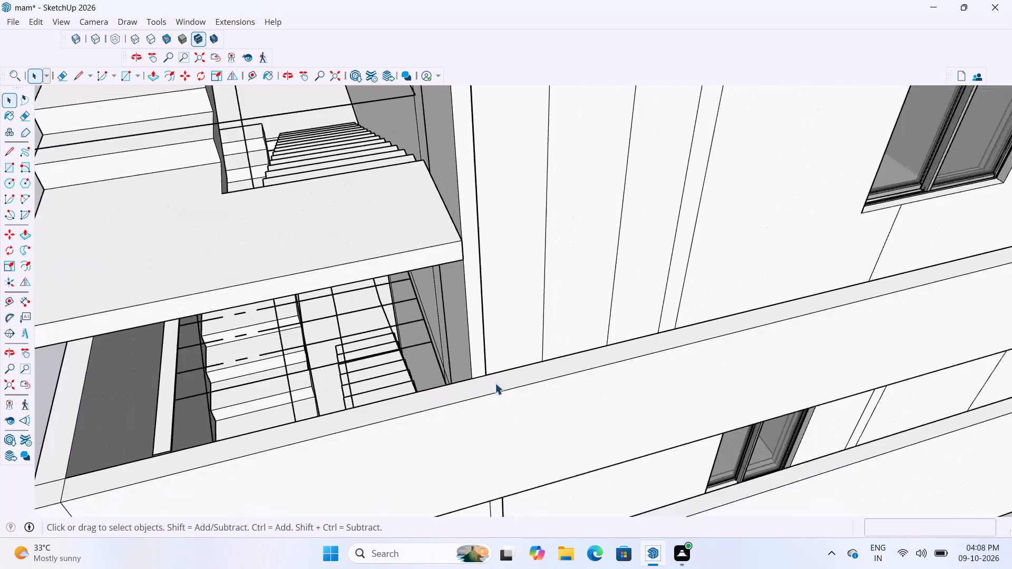
middle_click_drag(492, 383, 450, 399)
scroll(471, 364, "up", 11)
double_click(461, 382)
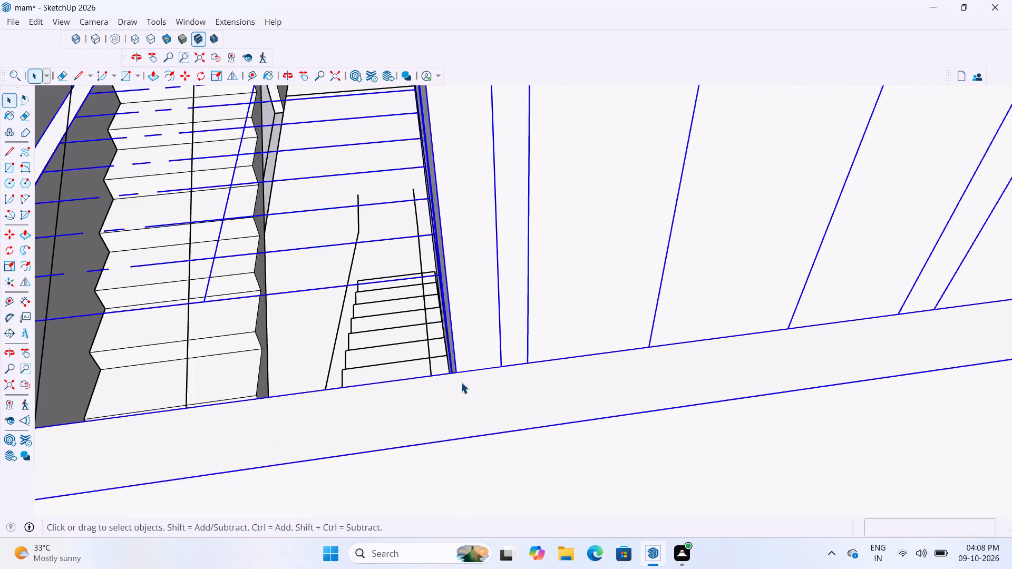
left_click(460, 393)
left_click(459, 394)
scroll(467, 386, "down", 4)
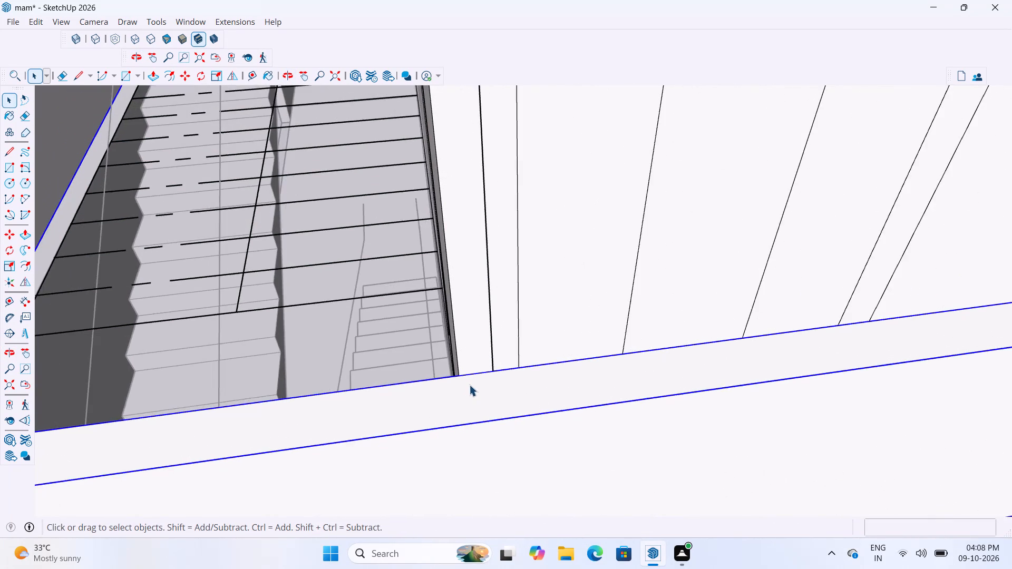
scroll(469, 385, "down", 11)
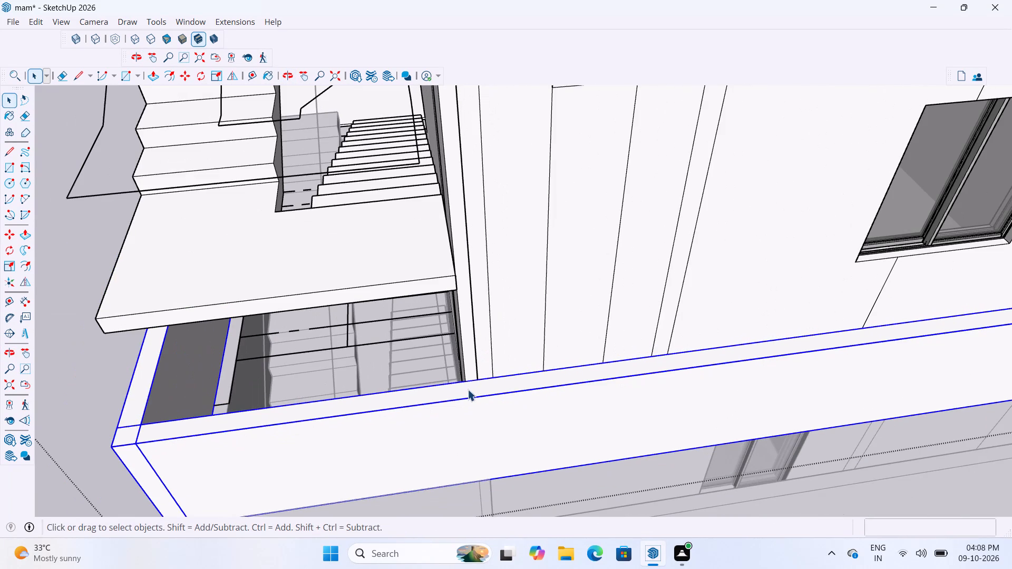
scroll(468, 389, "up", 9)
key("r")
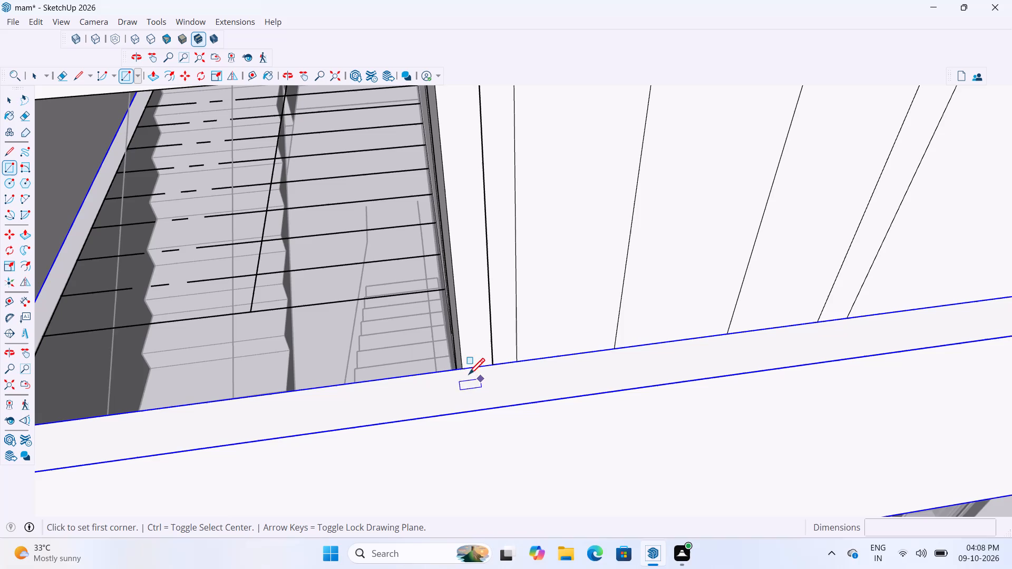
left_click(463, 370)
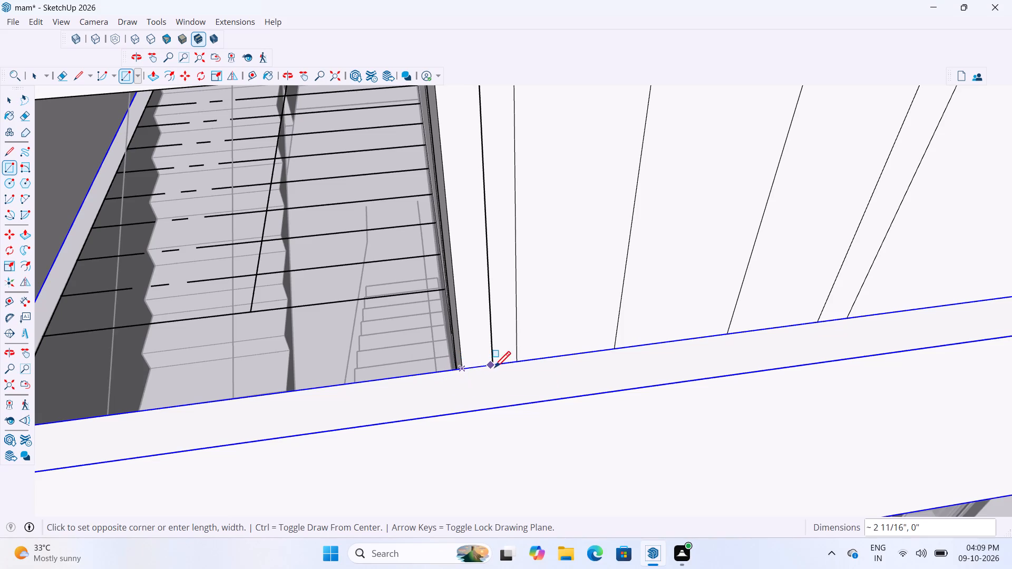
left_click(506, 410)
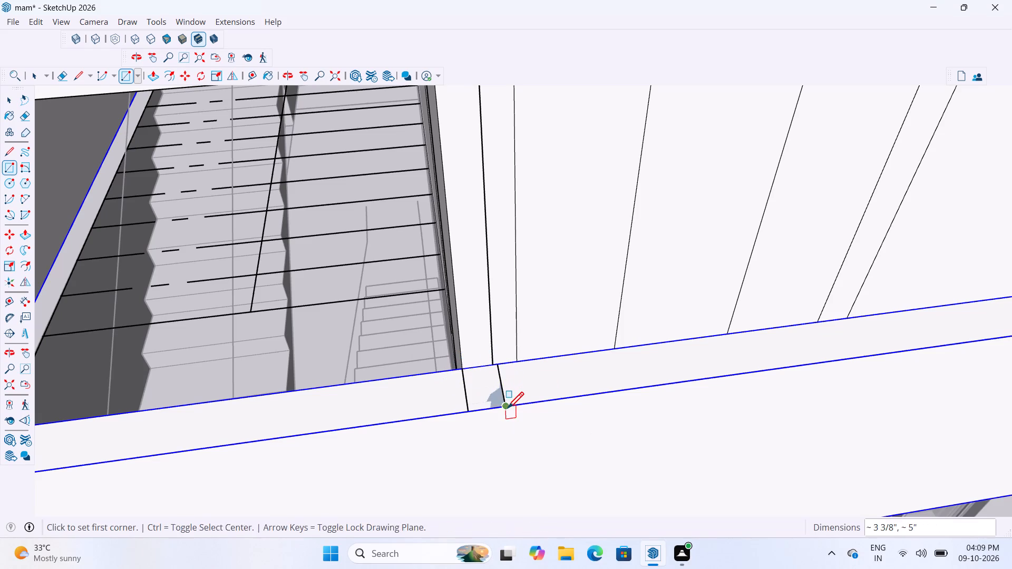
Group the small rectangle on the parapet's top.
key("space")
double_click(493, 389)
right_click(489, 391)
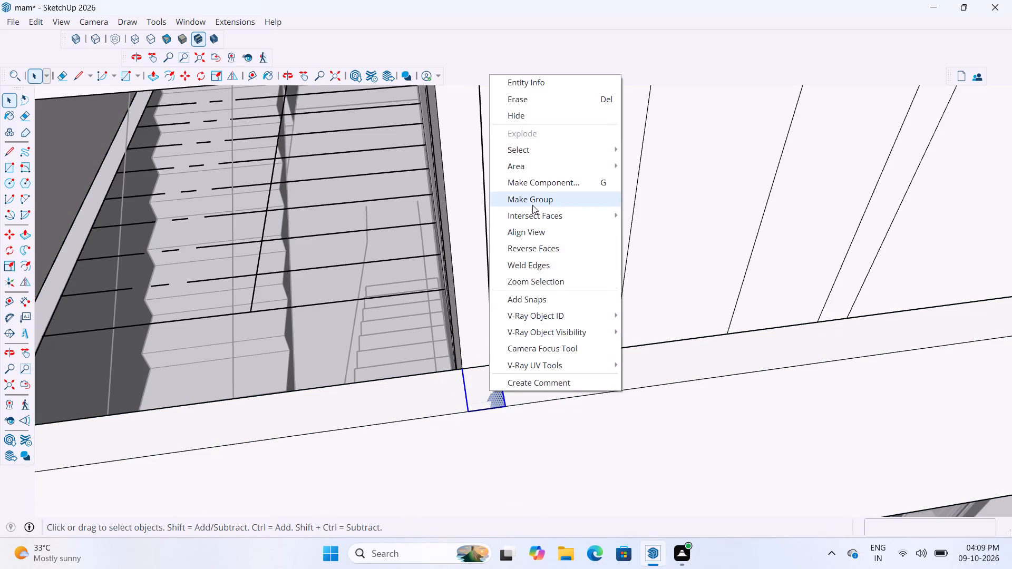
left_click(532, 205)
Open the rectangle's group and Push/Pull its face up 7' to the step in the adjoining stairwell wall.
left_click(485, 384)
left_click(476, 388)
double_click(483, 388)
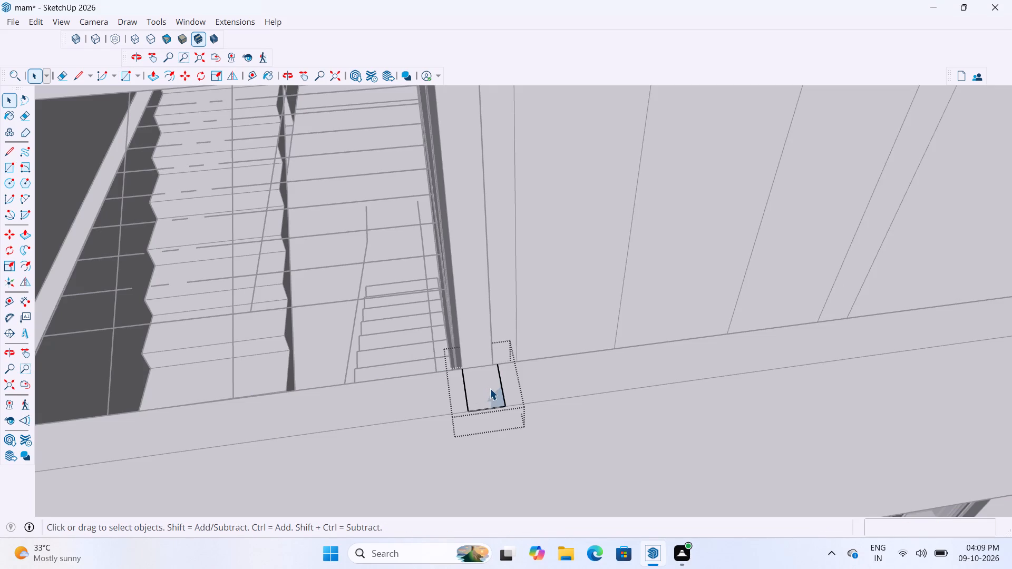
key("p")
left_click(489, 385)
scroll(491, 352, "down", 5)
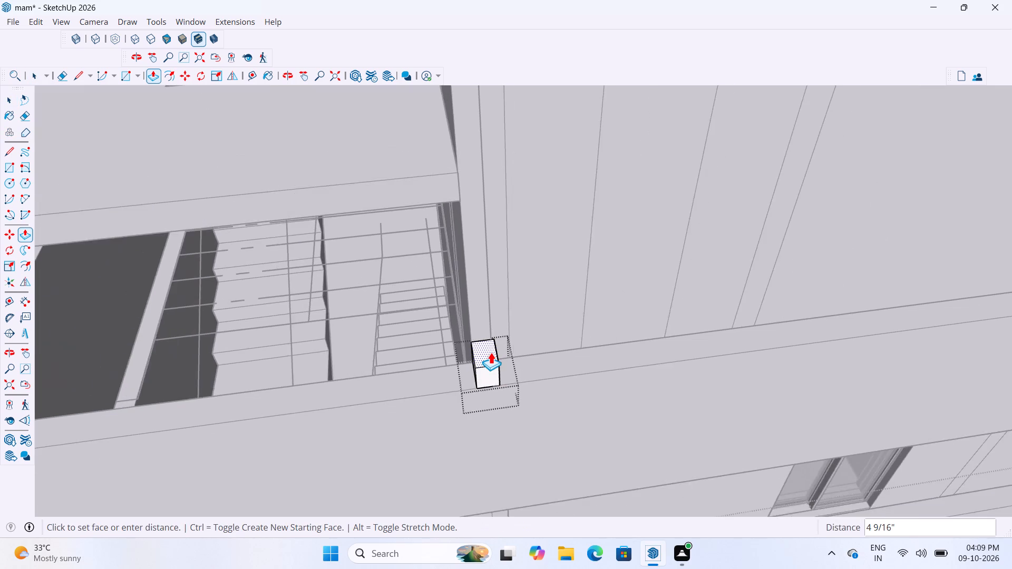
scroll(491, 352, "down", 16)
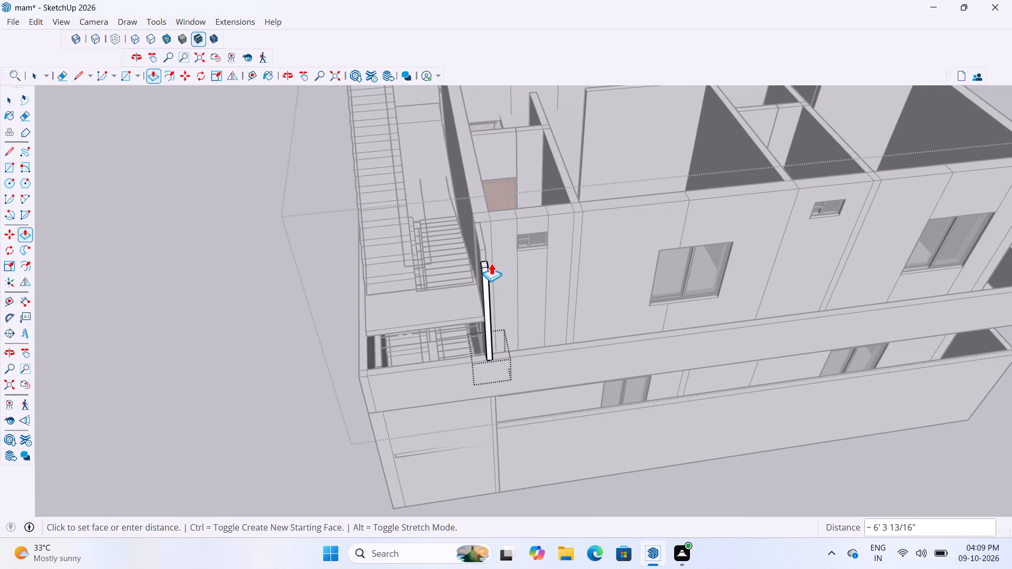
scroll(484, 259, "up", 12)
middle_click_drag(484, 259, 530, 254)
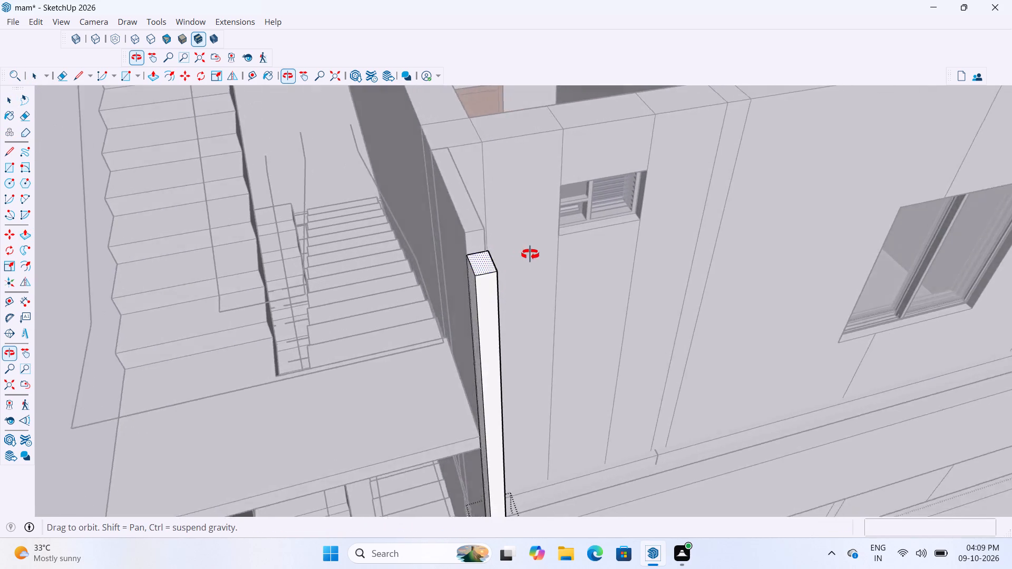
middle_click_drag(530, 254, 571, 254)
left_click(462, 236)
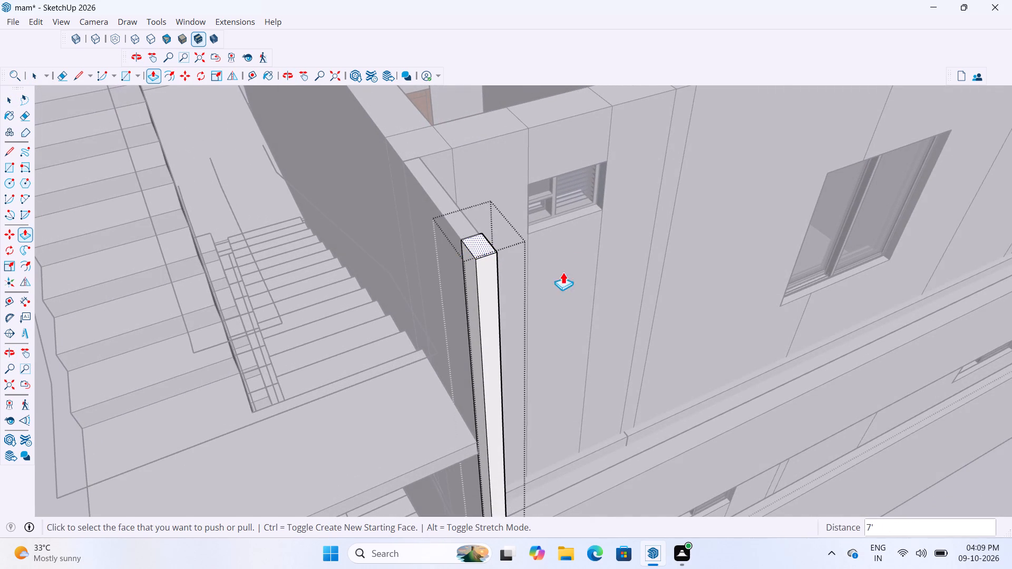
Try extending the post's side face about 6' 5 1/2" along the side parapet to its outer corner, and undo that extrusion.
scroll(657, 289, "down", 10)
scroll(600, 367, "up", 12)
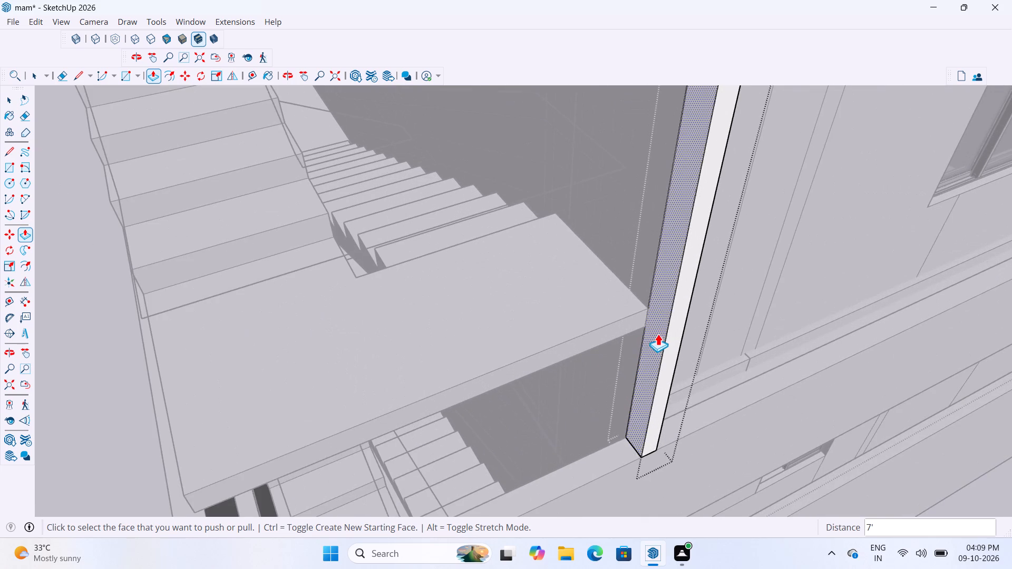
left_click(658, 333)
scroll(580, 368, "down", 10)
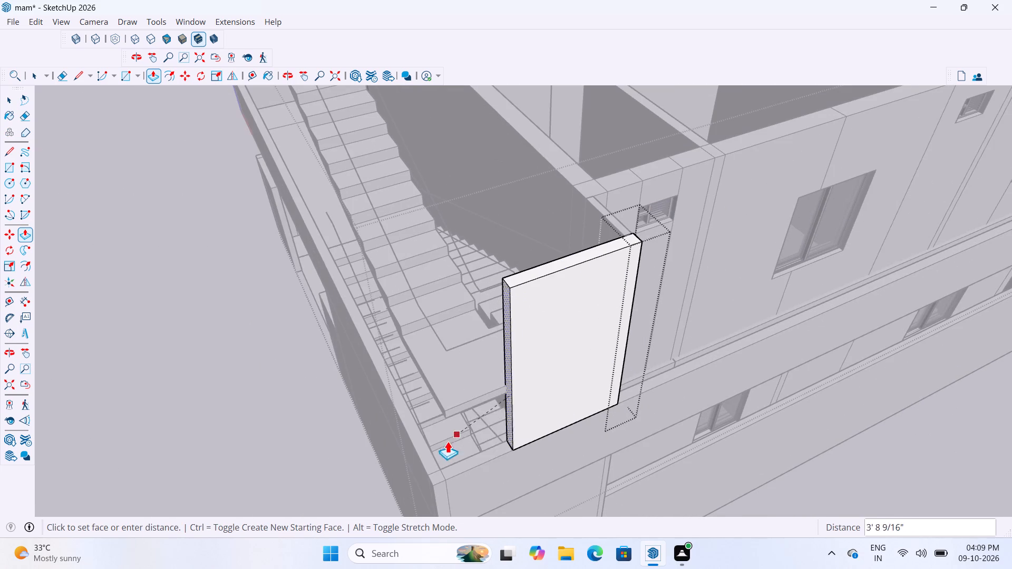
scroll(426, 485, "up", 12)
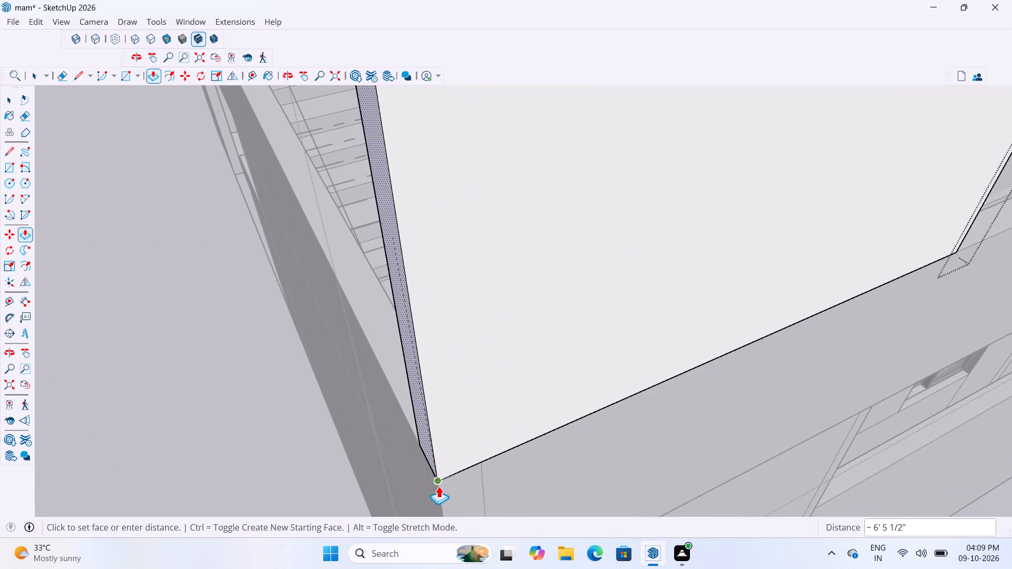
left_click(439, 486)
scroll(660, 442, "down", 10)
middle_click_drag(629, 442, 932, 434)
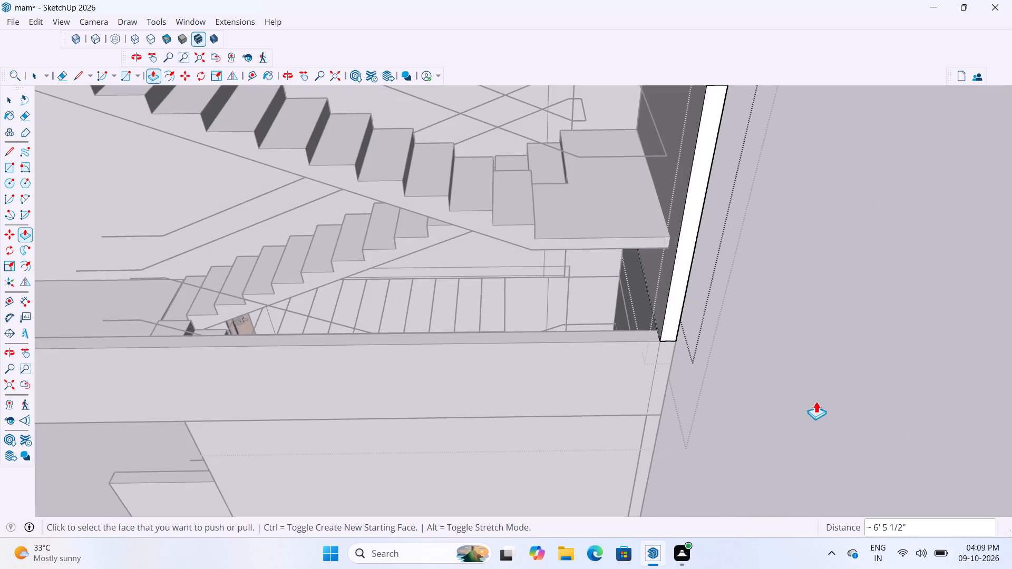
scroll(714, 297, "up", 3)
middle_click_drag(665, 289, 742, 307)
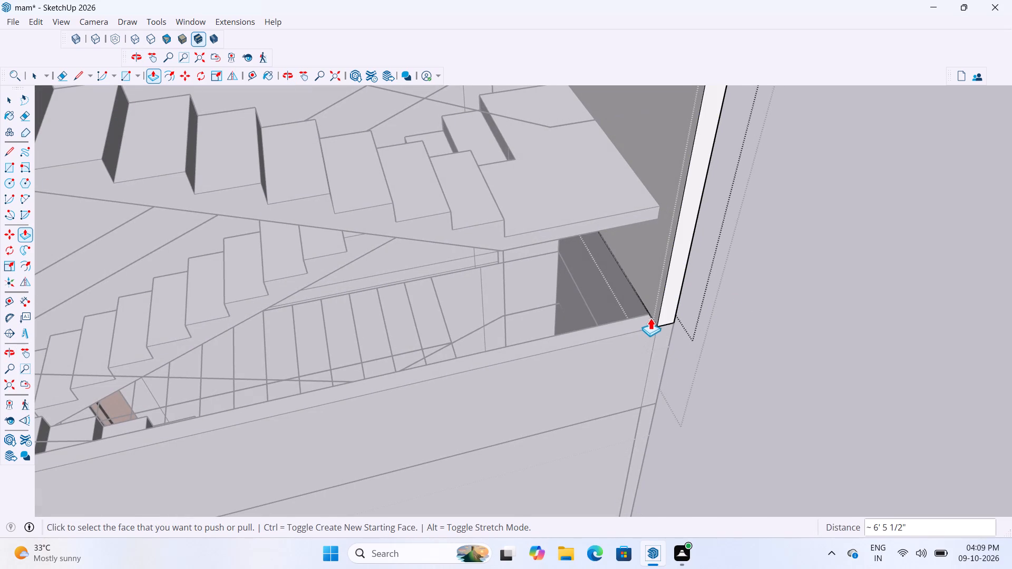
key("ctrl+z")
Push/Pull the post's side face about 6' 1/2" along the side parapet, stopping at the front parapet's inner edge.
scroll(678, 299, "up", 3)
middle_click_drag(631, 327, 351, 356)
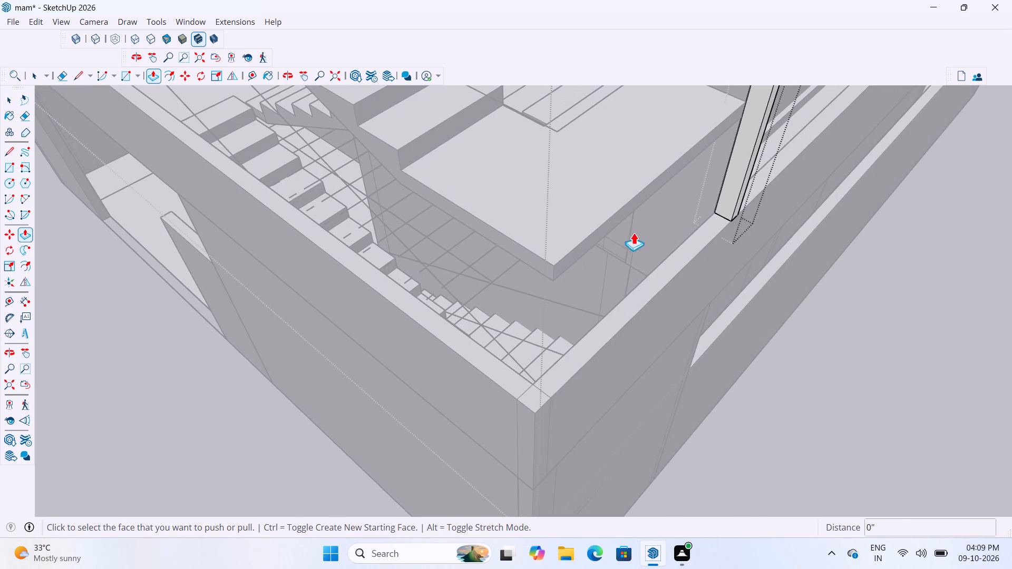
left_click(739, 175)
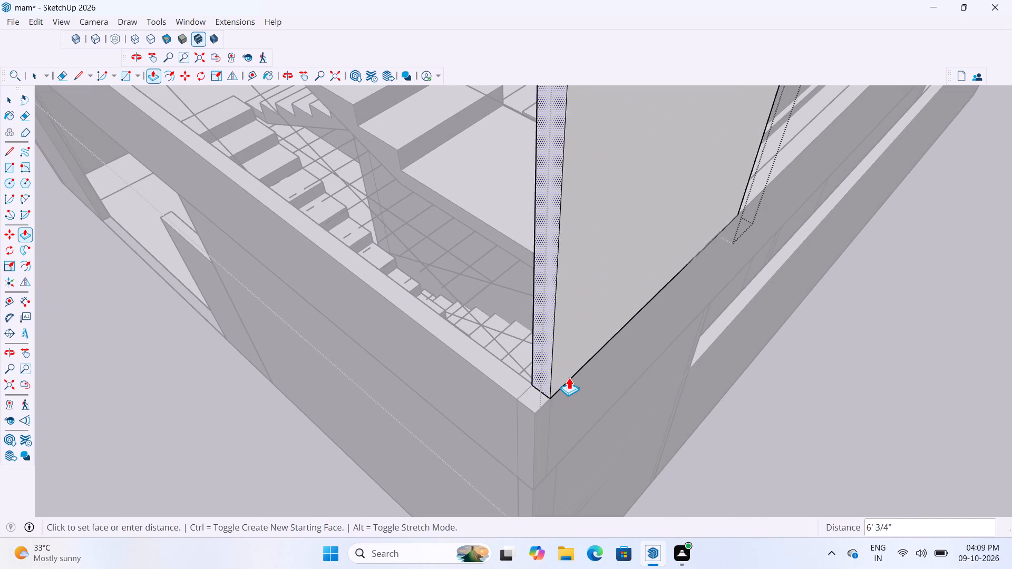
left_click(548, 400)
Extend the wall's end face about 5" as a separate section, reaching the front parapet's outer edge.
scroll(557, 381, "down", 4)
middle_click_drag(556, 370, 605, 376)
scroll(559, 321, "up", 2)
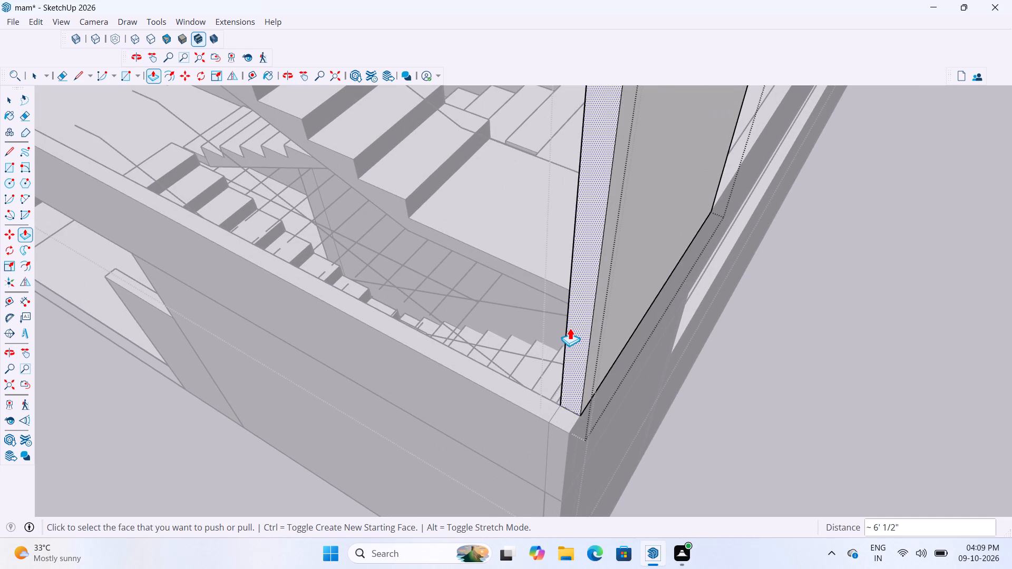
left_click(580, 325)
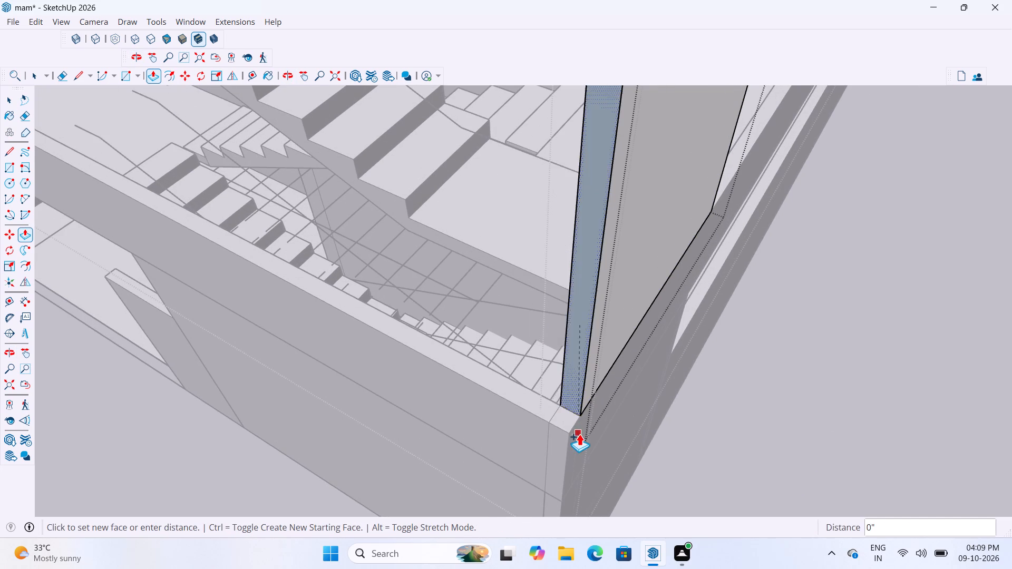
left_click(564, 435)
Extend the corner section's stair-side face 13' 5" along the front parapet, in line with the ground floor wall's end, and leave the group.
middle_click_drag(571, 414, 748, 428)
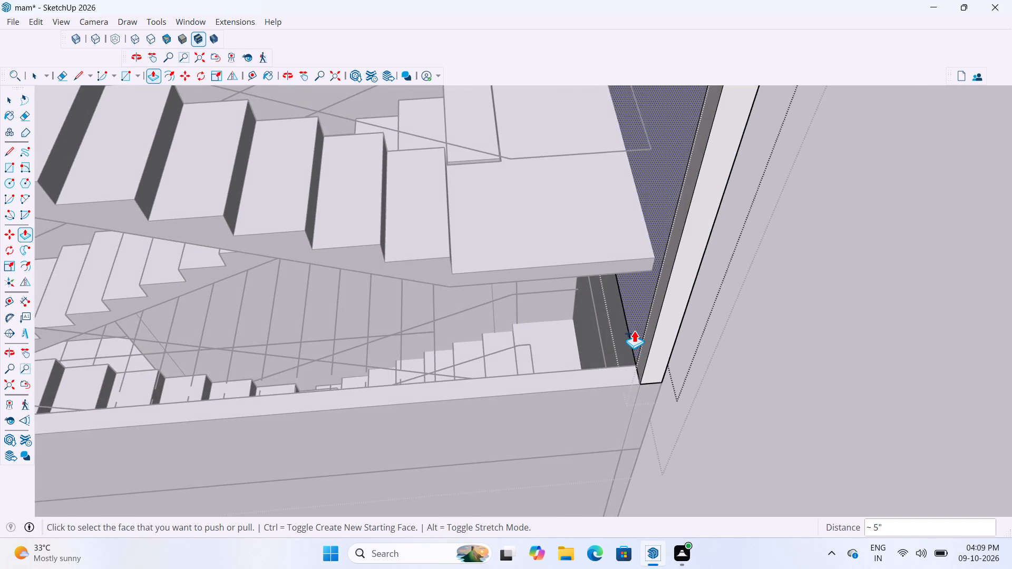
scroll(633, 328, "up", 5)
middle_click_drag(637, 318, 722, 316)
left_click(723, 294)
scroll(670, 323, "down", 5)
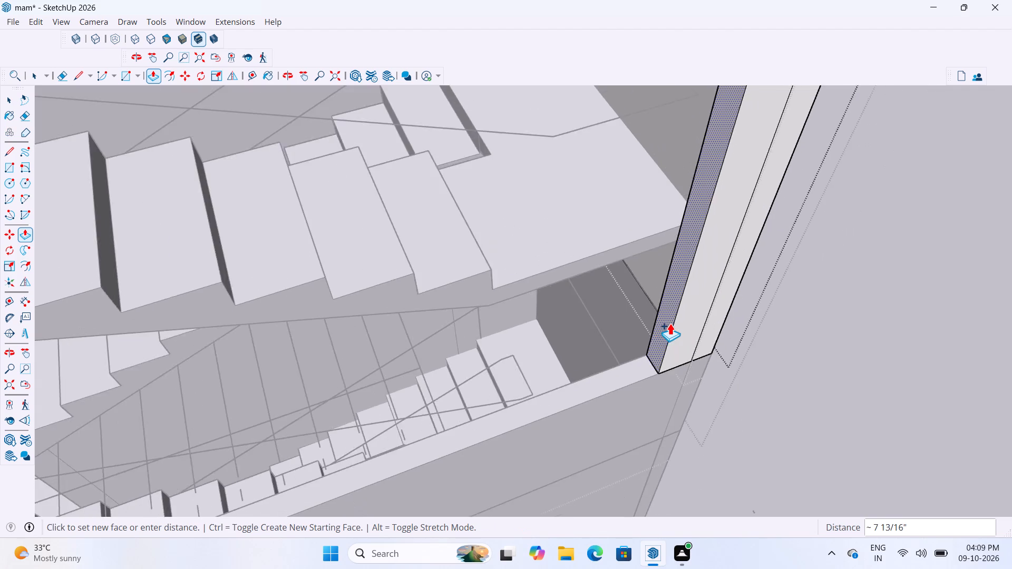
scroll(670, 323, "down", 11)
scroll(591, 344, "down", 14)
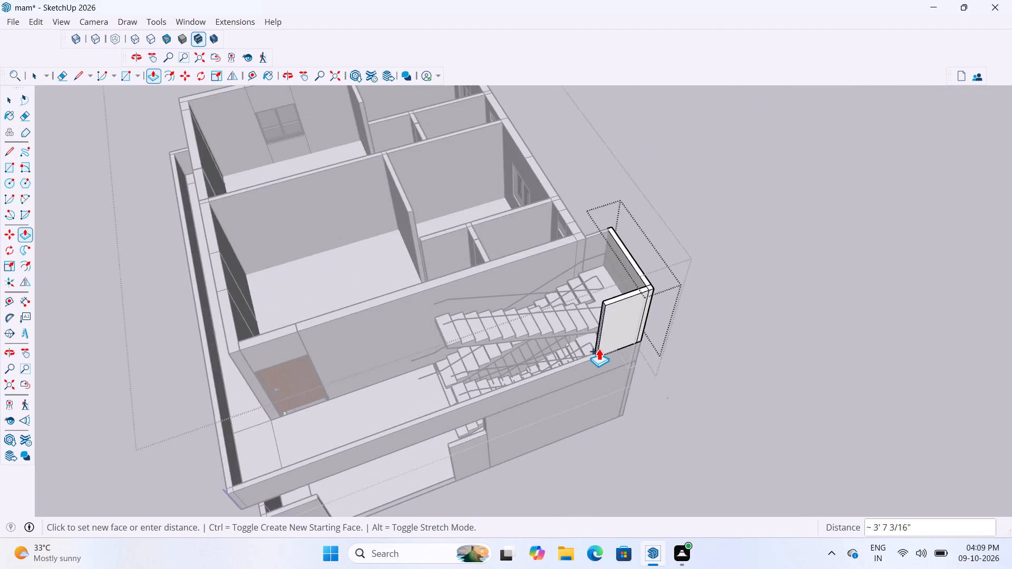
scroll(599, 348, "down", 1)
scroll(534, 418, "up", 12)
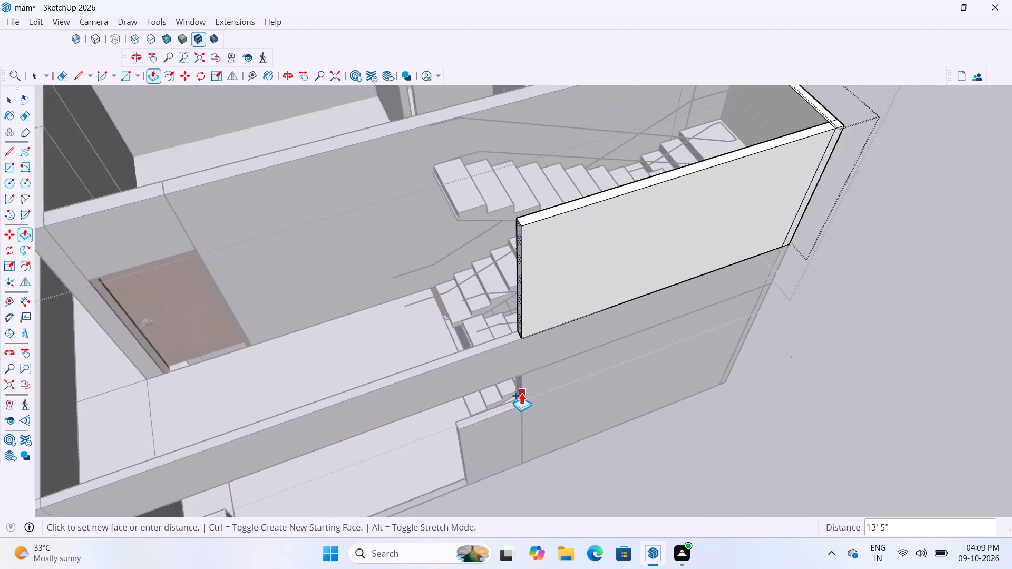
scroll(532, 370, "down", 8)
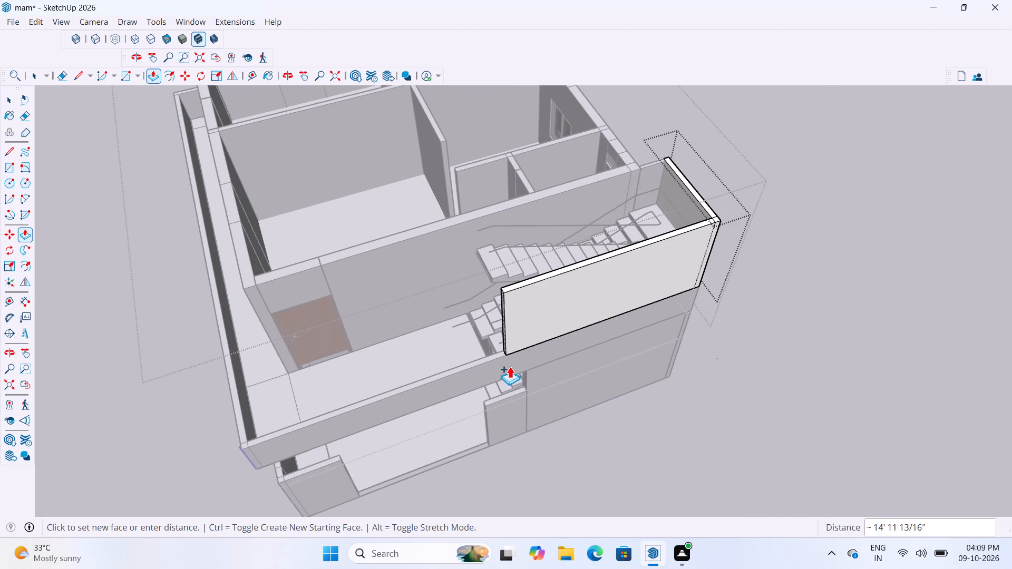
scroll(488, 348, "up", 7)
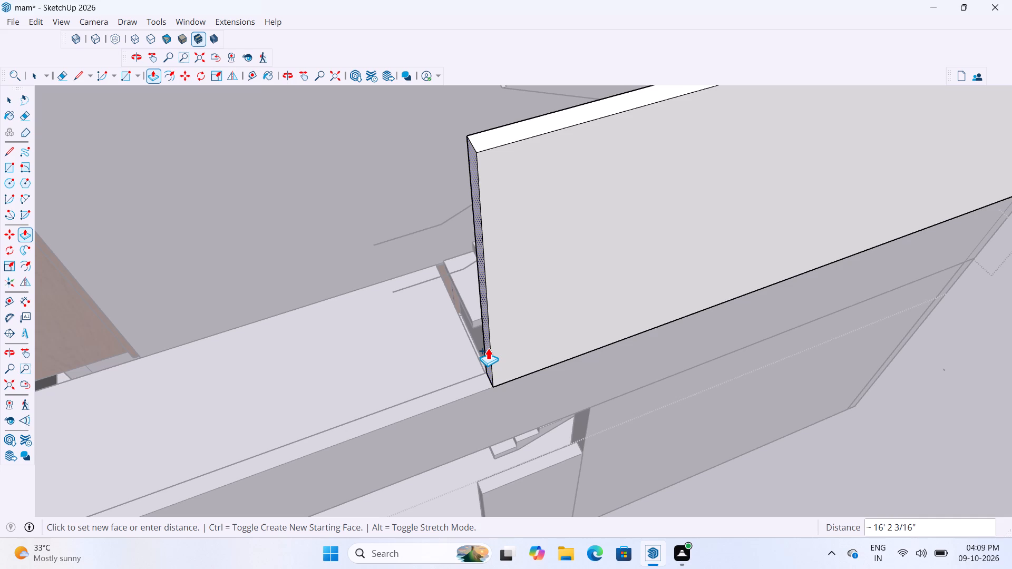
scroll(488, 348, "down", 3)
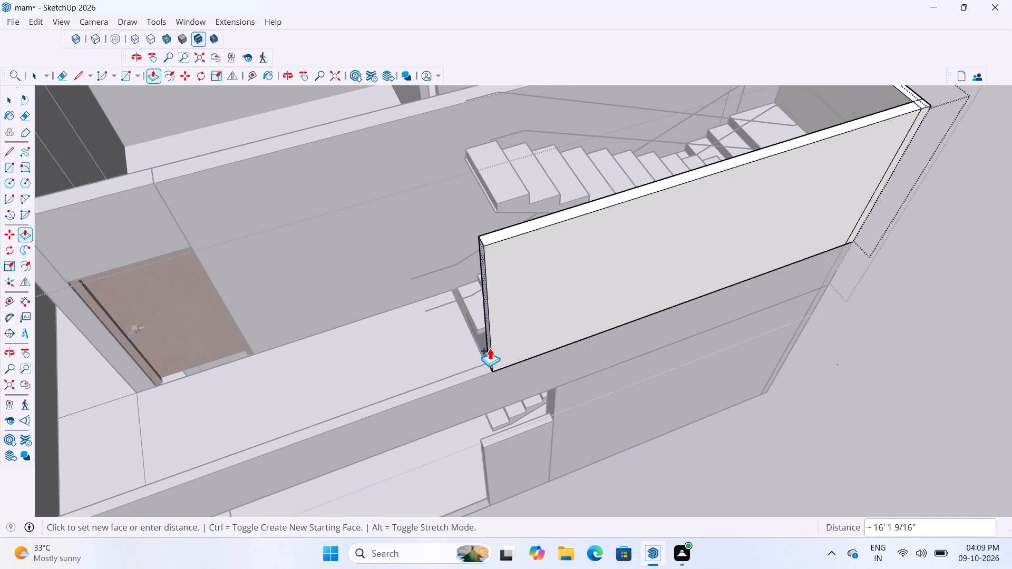
scroll(491, 348, "down", 3)
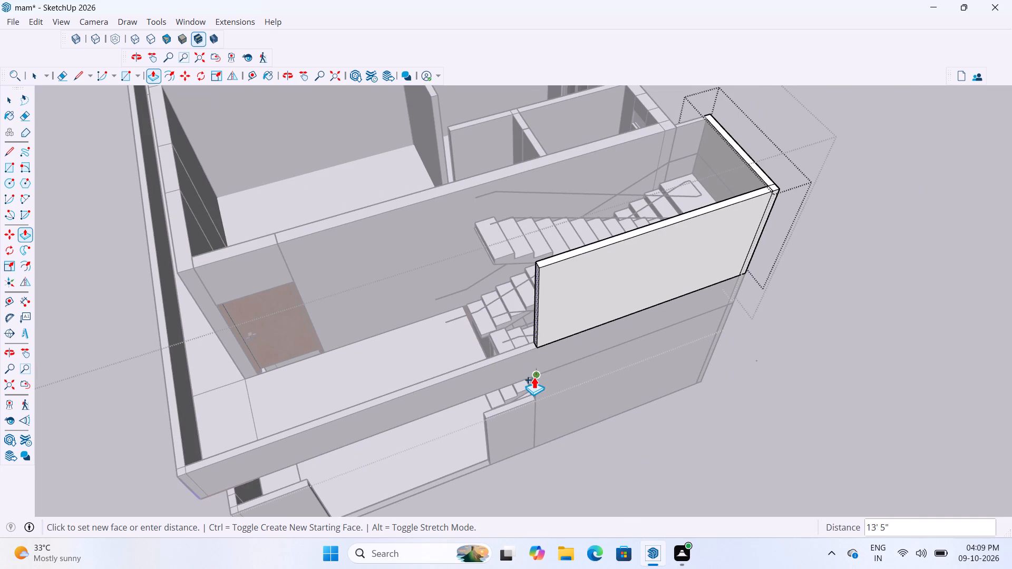
left_click(534, 377)
scroll(607, 335, "down", 4)
middle_click_drag(593, 309, 618, 309)
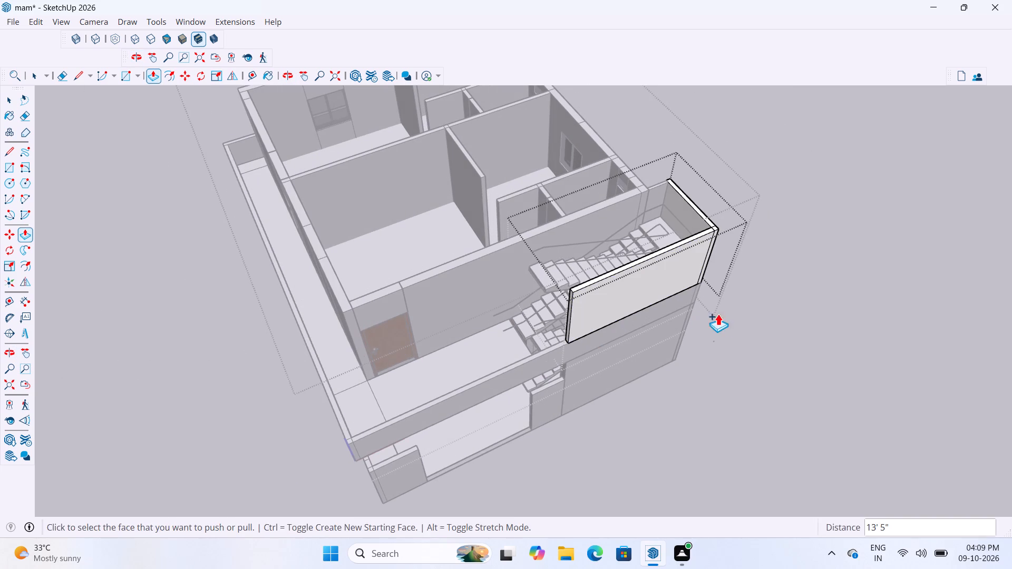
key("space")
key("space")
left_click(774, 272)
Scale the first-floor staircase up uniformly by about 1.02 to narrow the gap to the new front parapet wall.
scroll(637, 223, "up", 8)
middle_click_drag(647, 227, 771, 267)
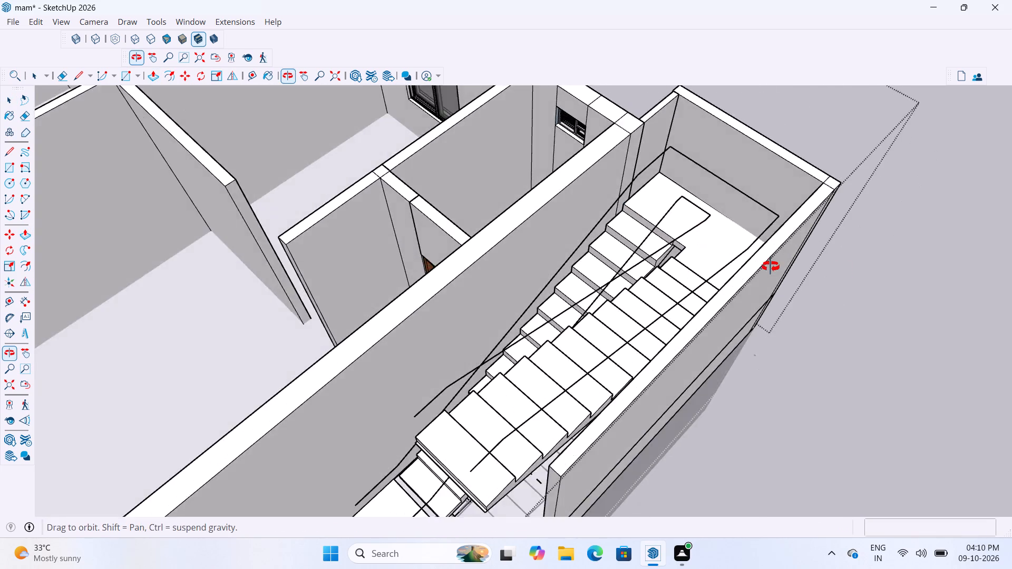
middle_click_drag(771, 267, 845, 272)
scroll(759, 201, "up", 8)
scroll(735, 270, "down", 5)
middle_click_drag(694, 198, 786, 168)
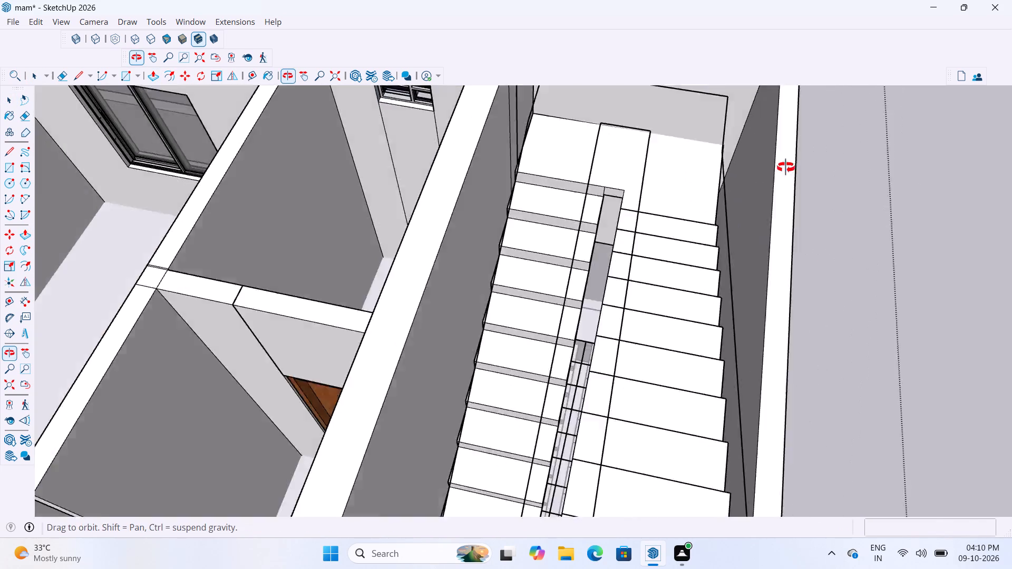
middle_click_drag(786, 168, 671, 180)
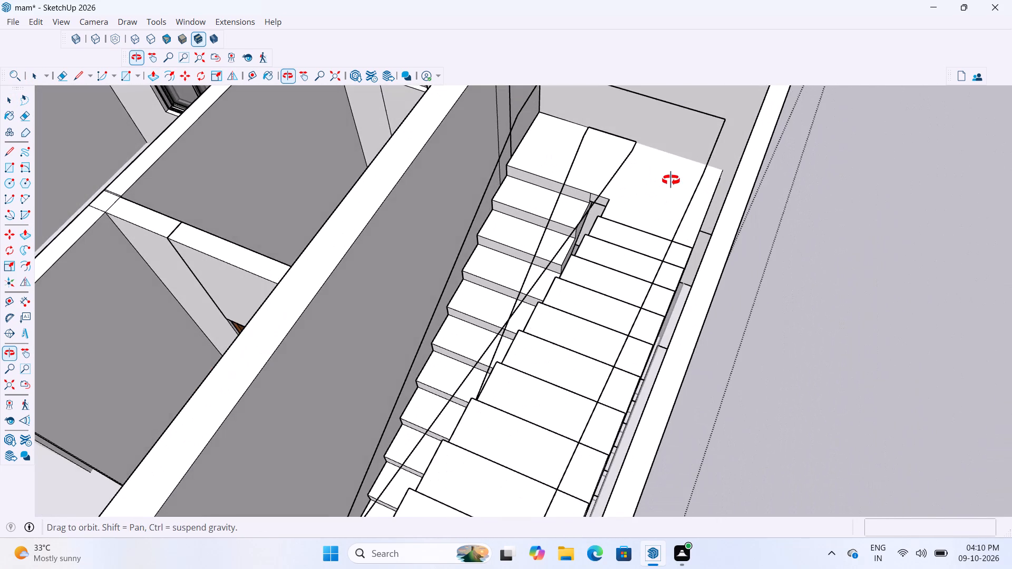
middle_click_drag(671, 180, 671, 181)
scroll(677, 241, "up", 7)
middle_click(696, 257)
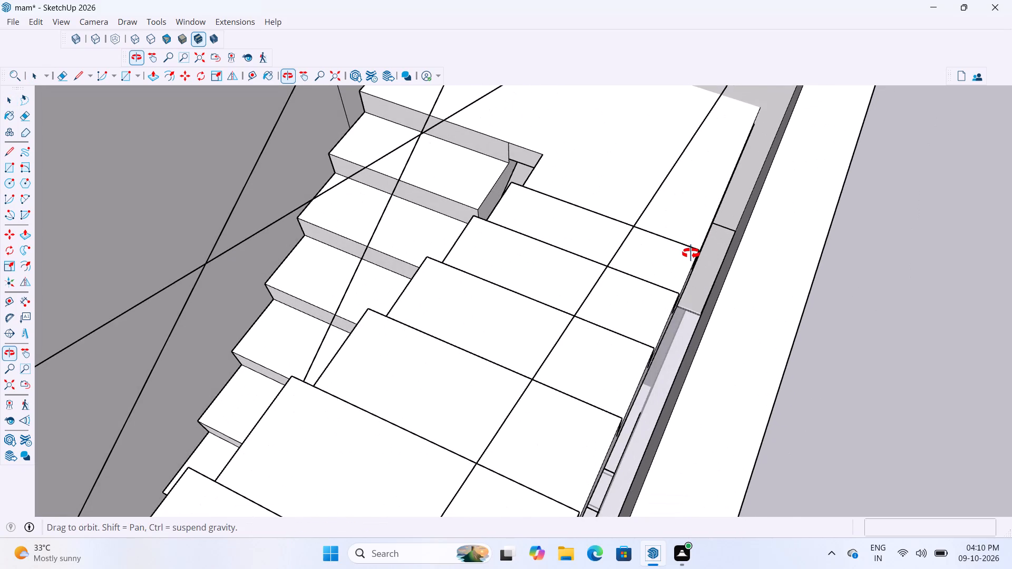
scroll(714, 279, "down", 12)
middle_click_drag(695, 278, 706, 274)
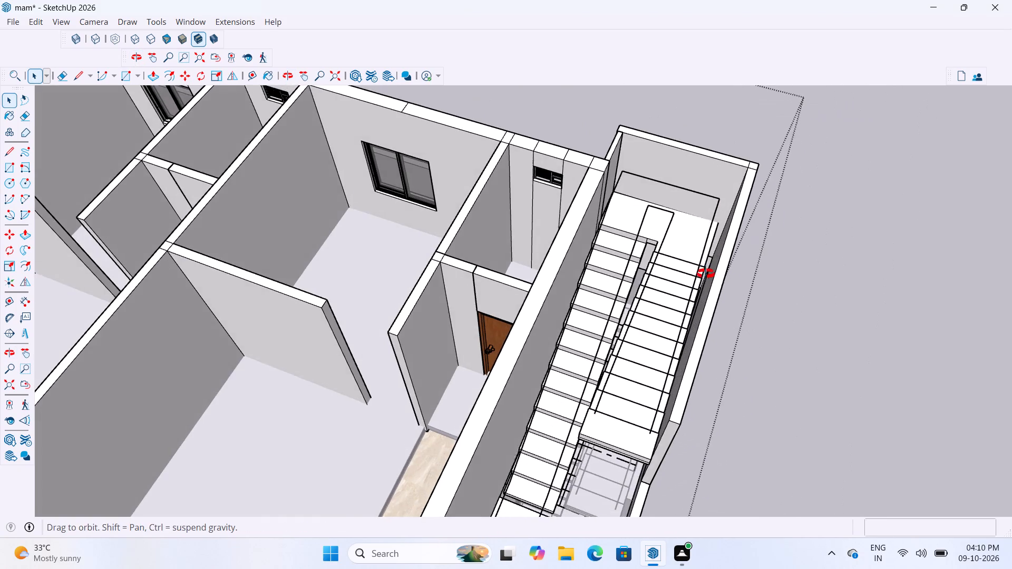
middle_click_drag(706, 274, 719, 278)
scroll(707, 255, "up", 7)
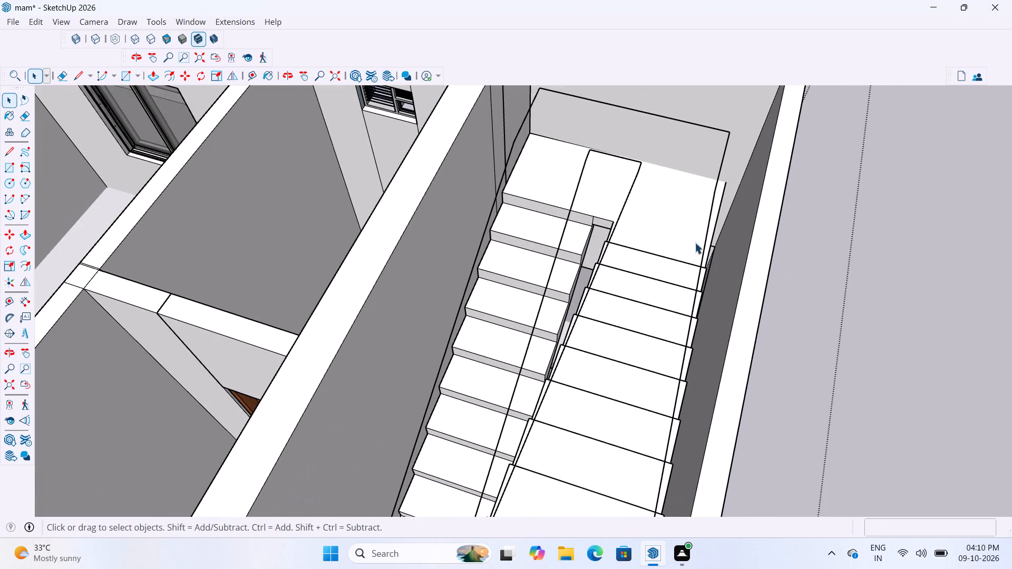
left_click(697, 257)
scroll(676, 259, "down", 2)
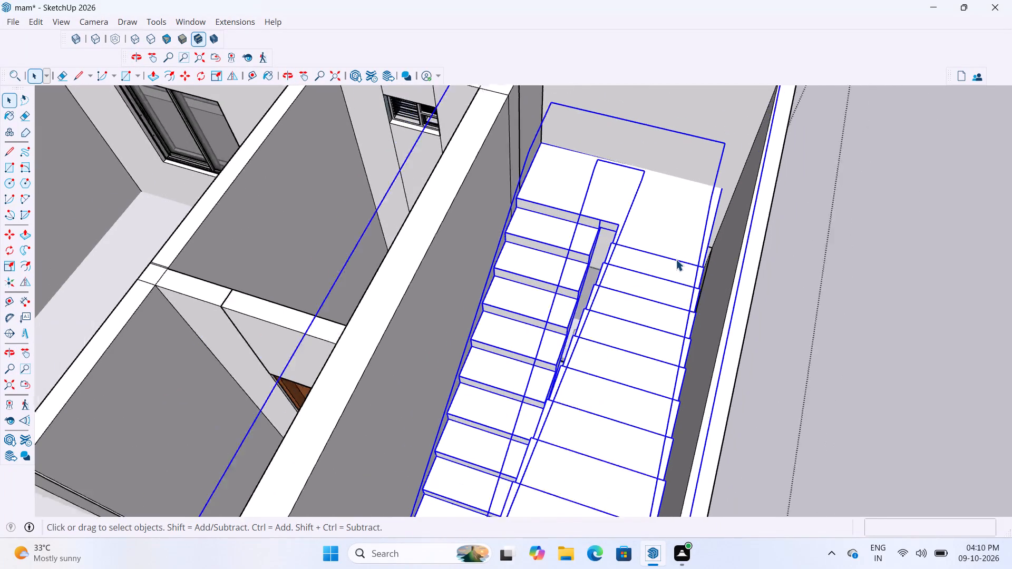
scroll(676, 259, "down", 5)
key("s")
scroll(689, 284, "up", 2)
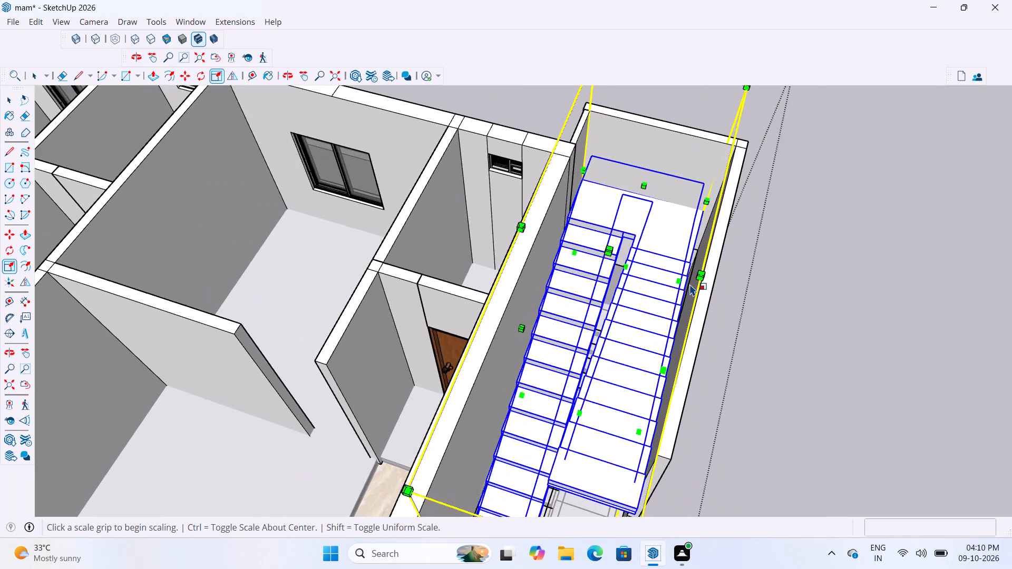
scroll(689, 284, "up", 3)
left_click(675, 282)
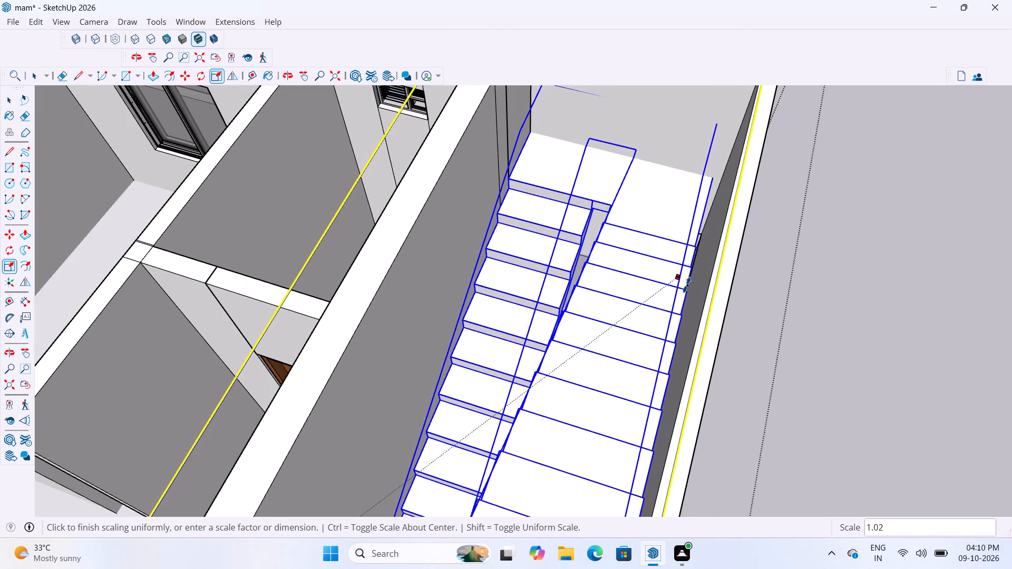
left_click(694, 286)
Scale the staircase up uniformly by about another 1.02 so its flight reaches the front stairwell wall, and leave the first-floor group.
scroll(692, 289, "down", 2)
middle_click_drag(708, 298, 685, 278)
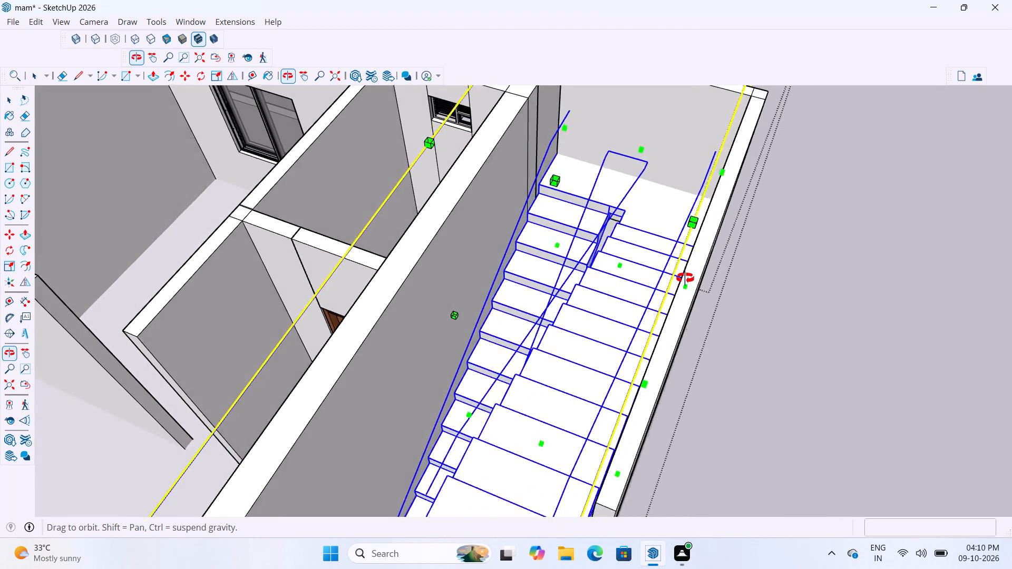
middle_click_drag(685, 278, 677, 270)
scroll(696, 287, "down", 3)
scroll(609, 414, "up", 6)
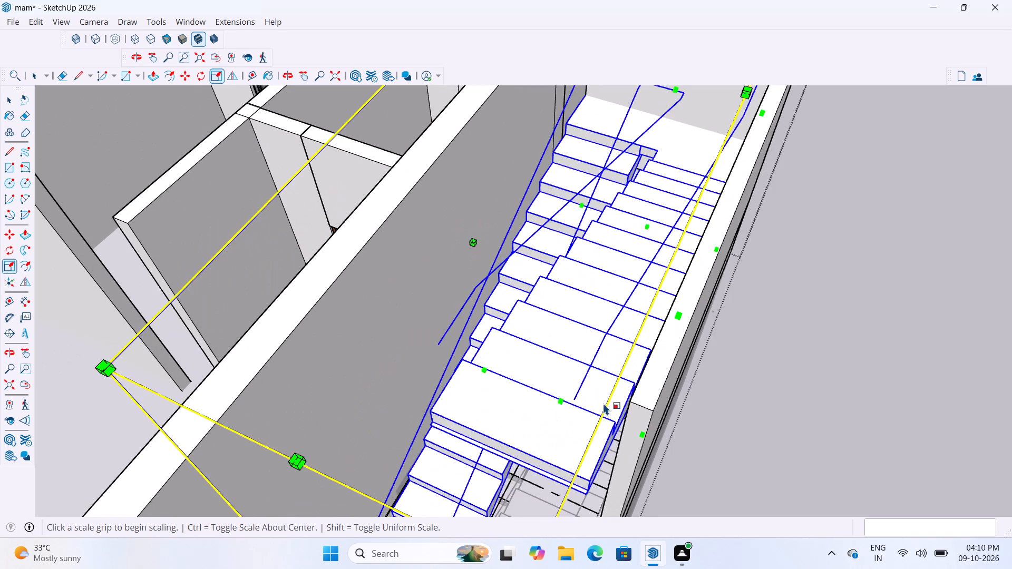
middle_click_drag(641, 379, 689, 378)
scroll(648, 372, "up", 5)
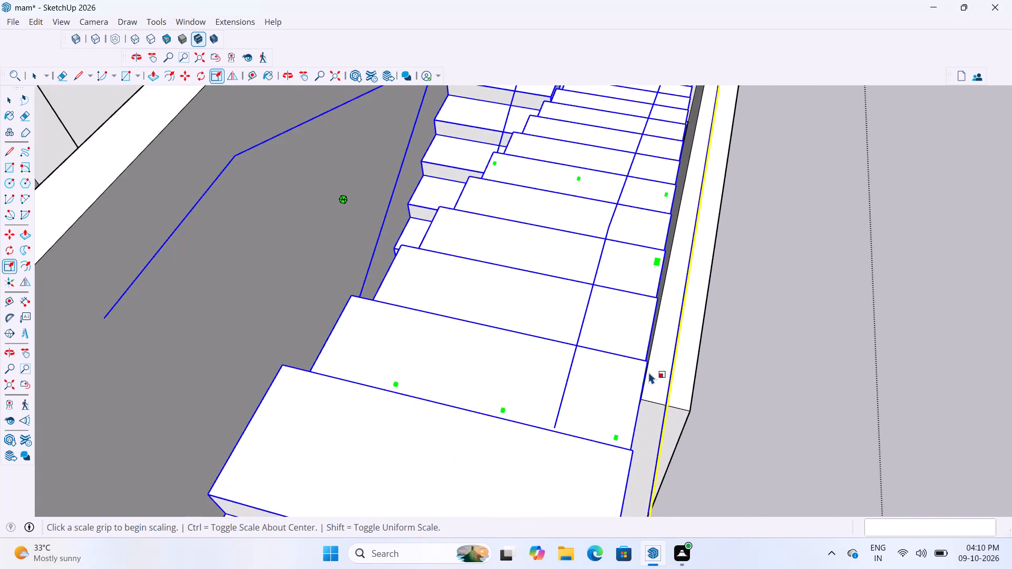
scroll(648, 372, "up", 4)
middle_click_drag(648, 372, 621, 341)
scroll(630, 378, "up", 5)
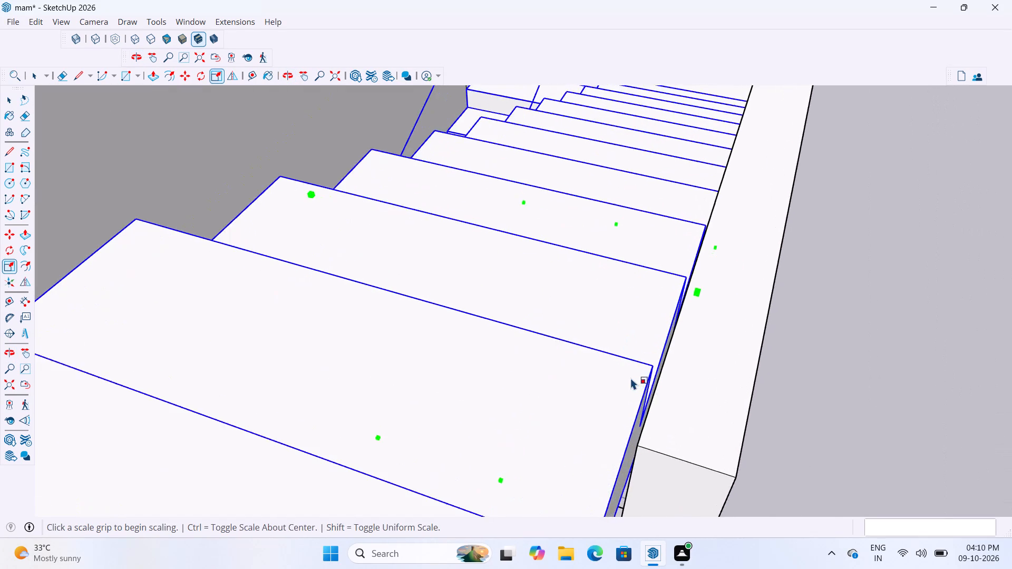
middle_click_drag(630, 378, 653, 378)
scroll(659, 281, "down", 3)
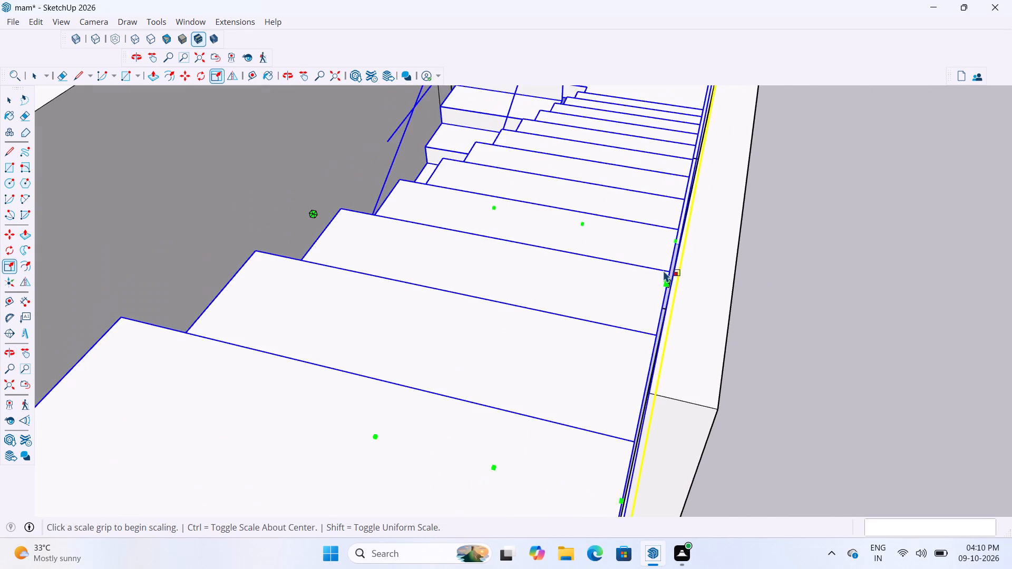
middle_click_drag(664, 270, 683, 299)
scroll(606, 239, "down", 13)
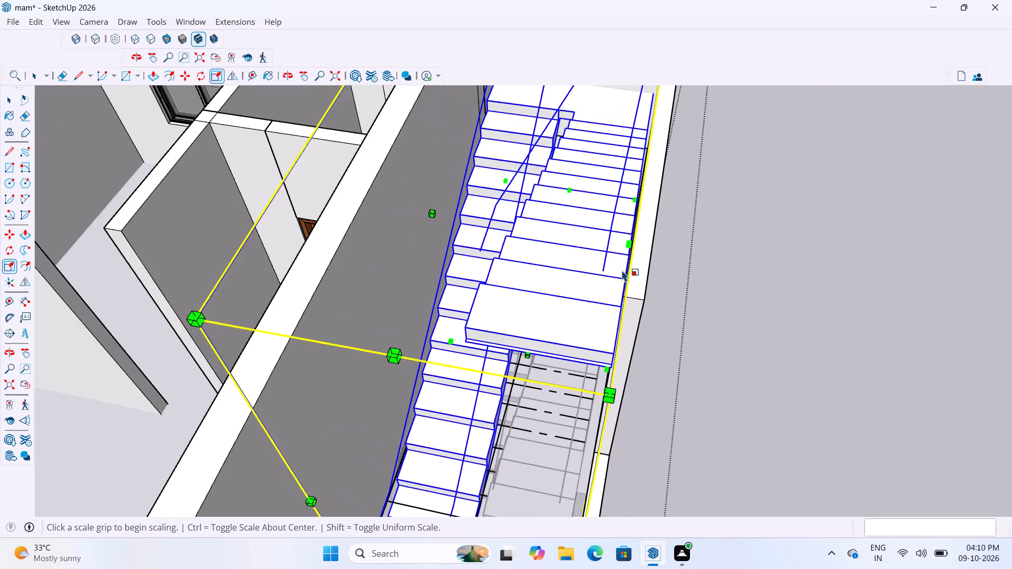
scroll(619, 268, "down", 11)
scroll(631, 239, "up", 5)
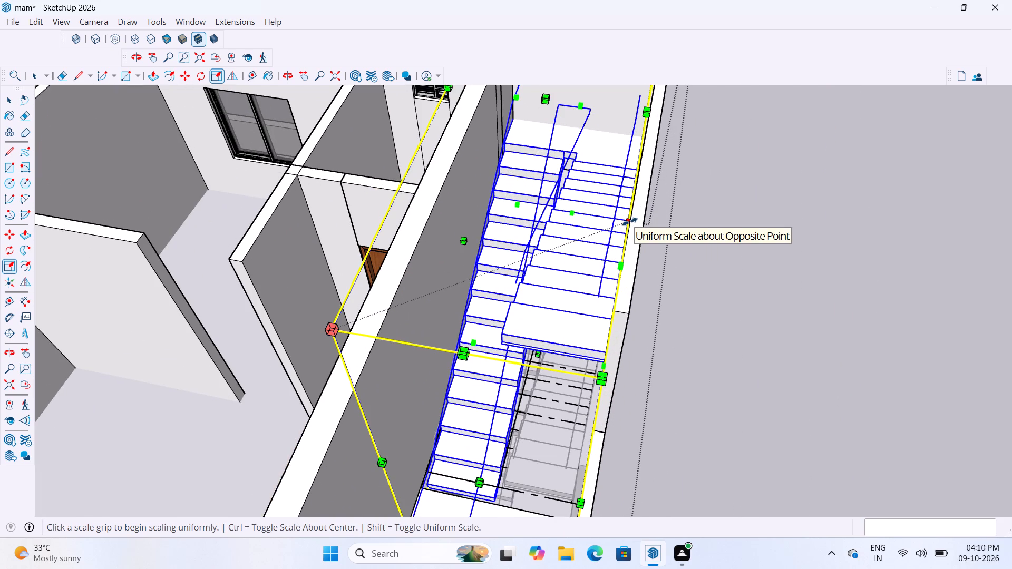
left_click(630, 222)
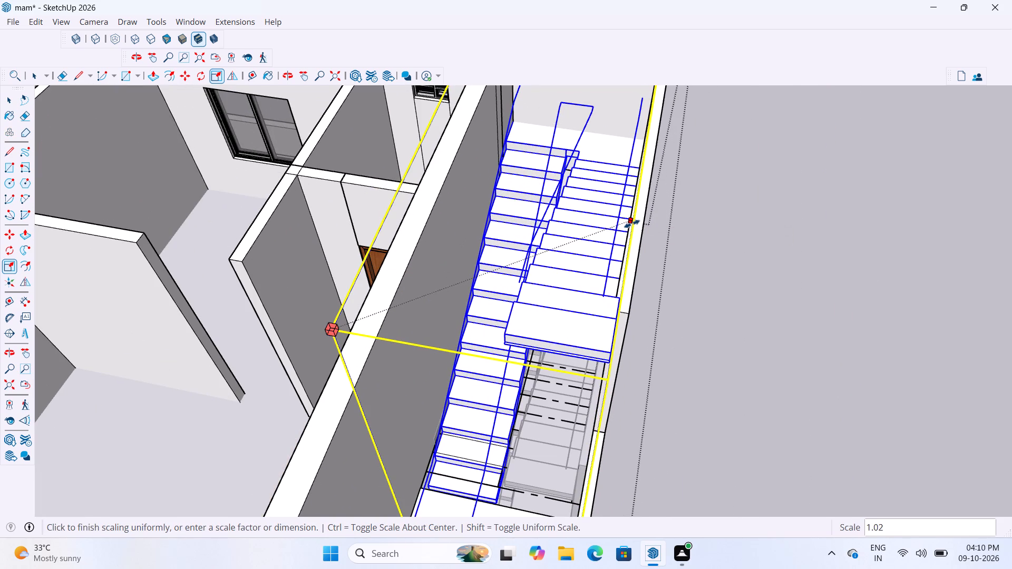
left_click(632, 224)
scroll(680, 283, "down", 3)
middle_click_drag(677, 310, 499, 266)
key("space")
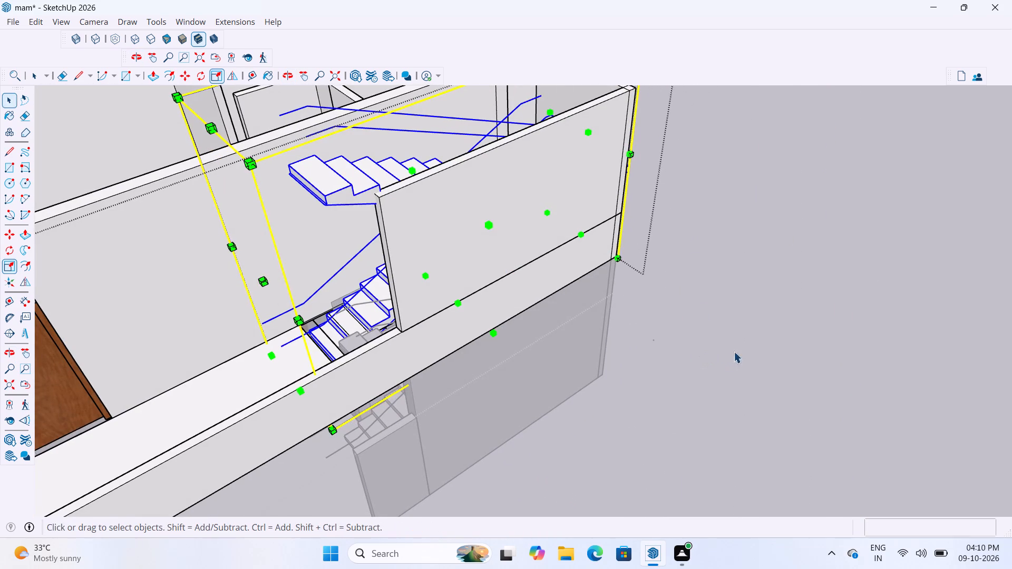
key("space")
left_click(743, 352)
Examine the stacked floors and the stairwell enclosure from several sides, including an overview of the whole model.
scroll(802, 378, "down", 8)
middle_click_drag(784, 349, 598, 328)
scroll(545, 286, "up", 3)
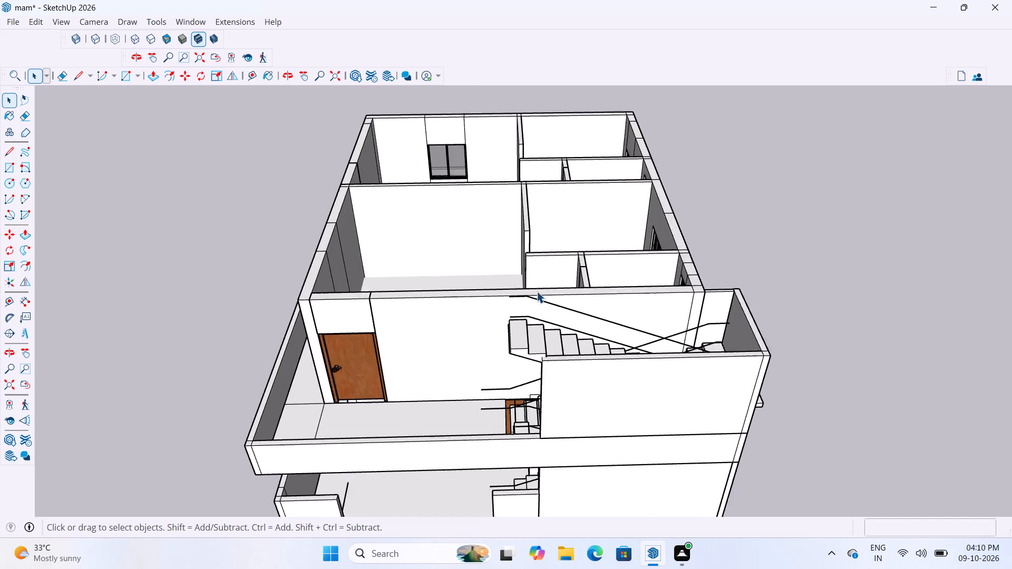
scroll(537, 291, "up", 4)
scroll(526, 300, "down", 9)
middle_click_drag(595, 297, 589, 318)
scroll(567, 332, "up", 2)
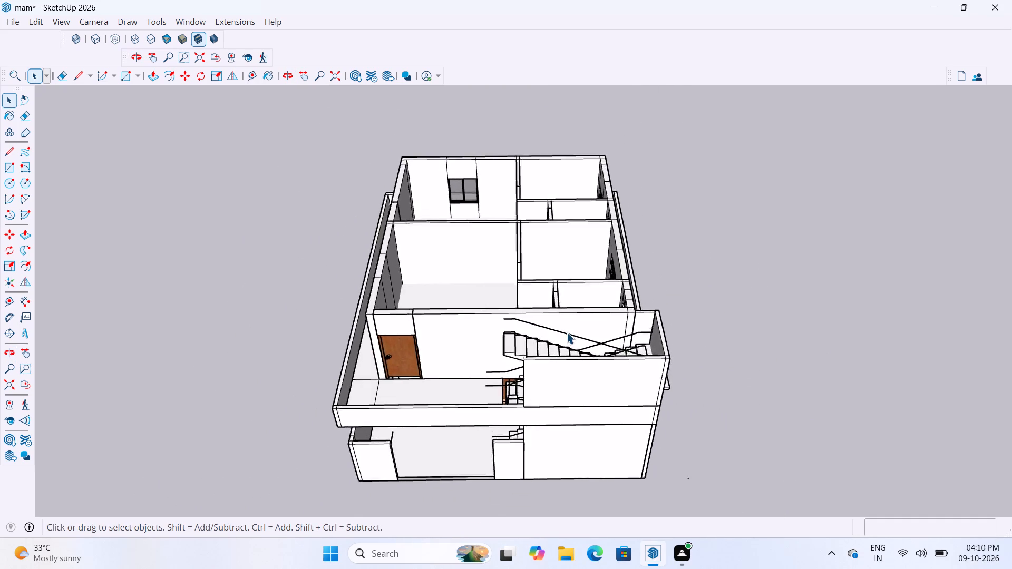
scroll(567, 332, "up", 6)
scroll(590, 369, "down", 8)
middle_click_drag(591, 364, 804, 328)
scroll(719, 322, "up", 11)
middle_click_drag(725, 287, 799, 319)
scroll(700, 386, "up", 11)
middle_click_drag(714, 351, 646, 404)
scroll(646, 404, "down", 9)
left_click(334, 79)
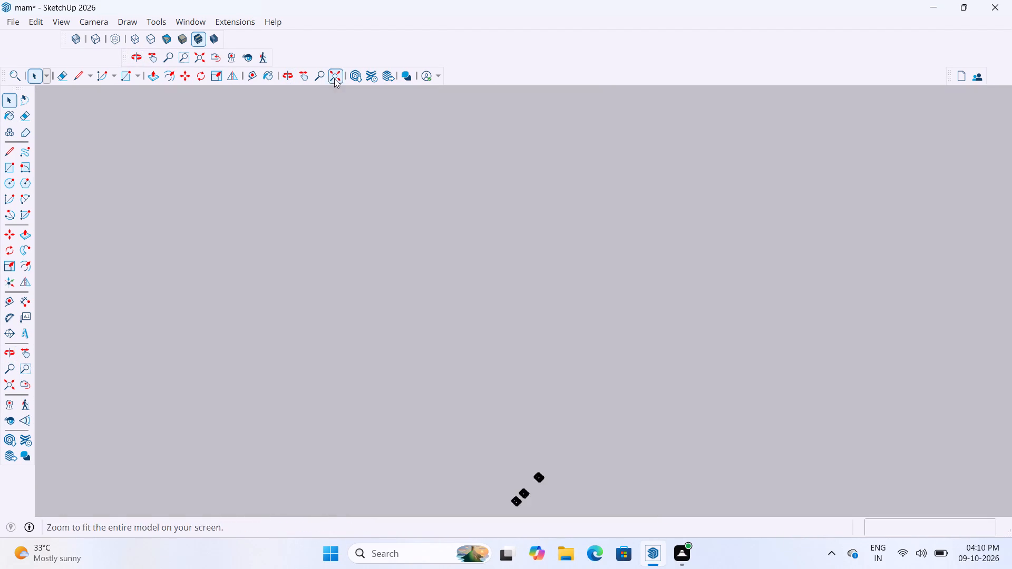
scroll(468, 282, "down", 6)
scroll(500, 402, "up", 20)
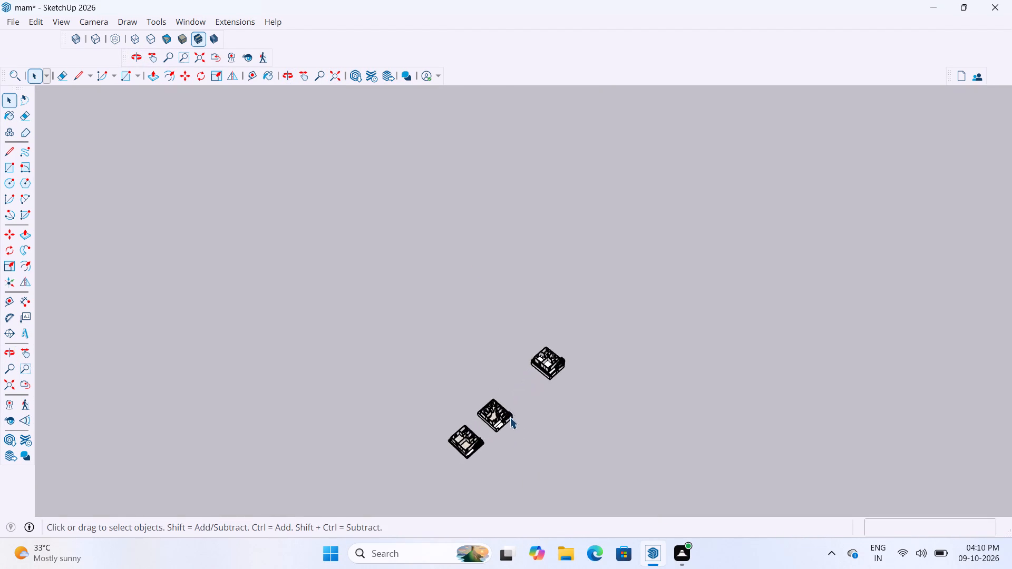
scroll(510, 417, "up", 10)
middle_click_drag(665, 254, 471, 234)
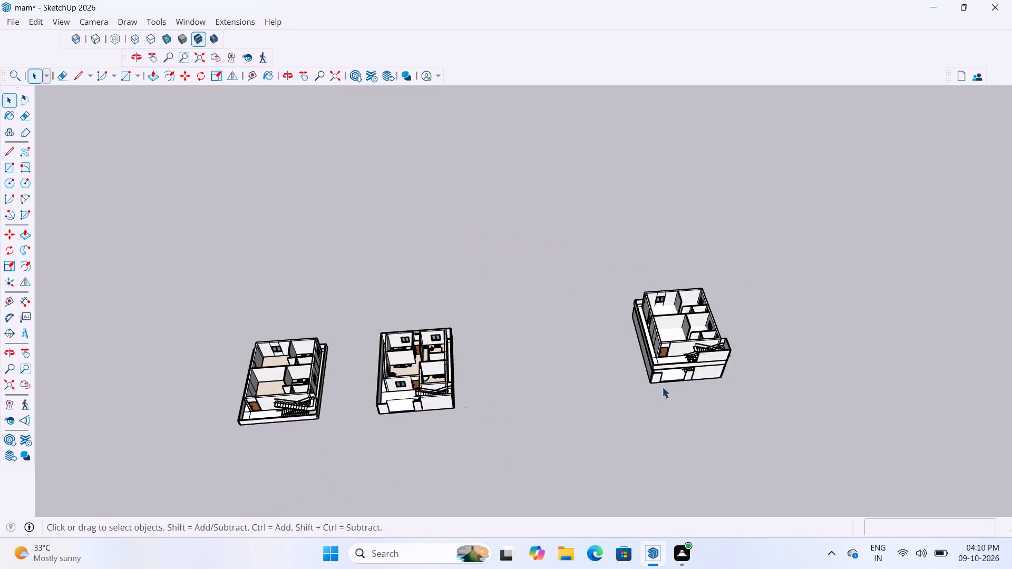
scroll(685, 372, "up", 17)
scroll(629, 322, "down", 10)
middle_click_drag(620, 309, 598, 300)
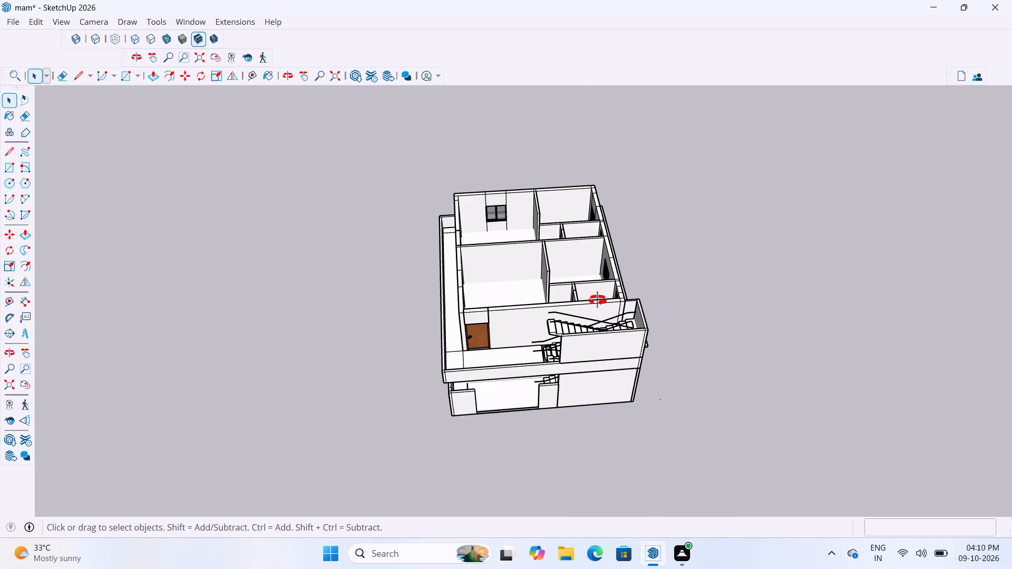
middle_click_drag(598, 300, 455, 271)
Move the first-floor staircase about 9 5/16" inward, pulling its protruding landing back behind the side parapet wall, and leave the group.
scroll(531, 325, "up", 8)
middle_click_drag(625, 372, 484, 336)
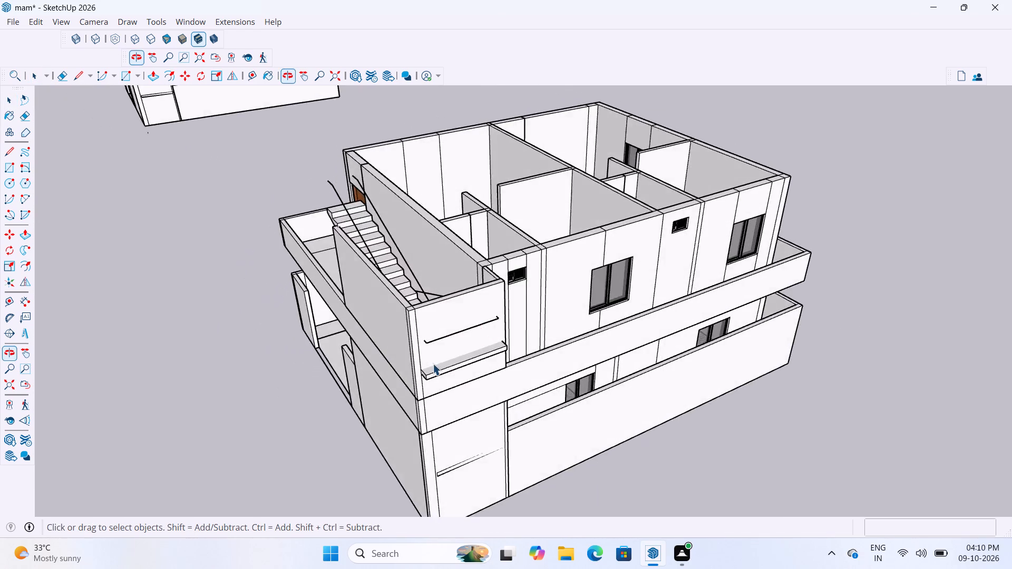
scroll(433, 364, "up", 12)
left_click(448, 373)
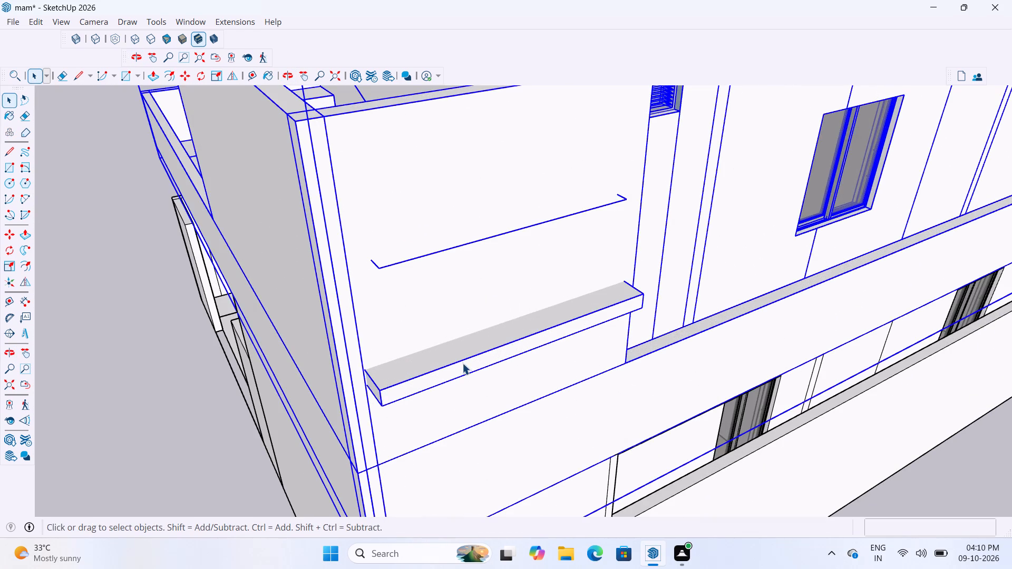
double_click(462, 364)
left_click(482, 367)
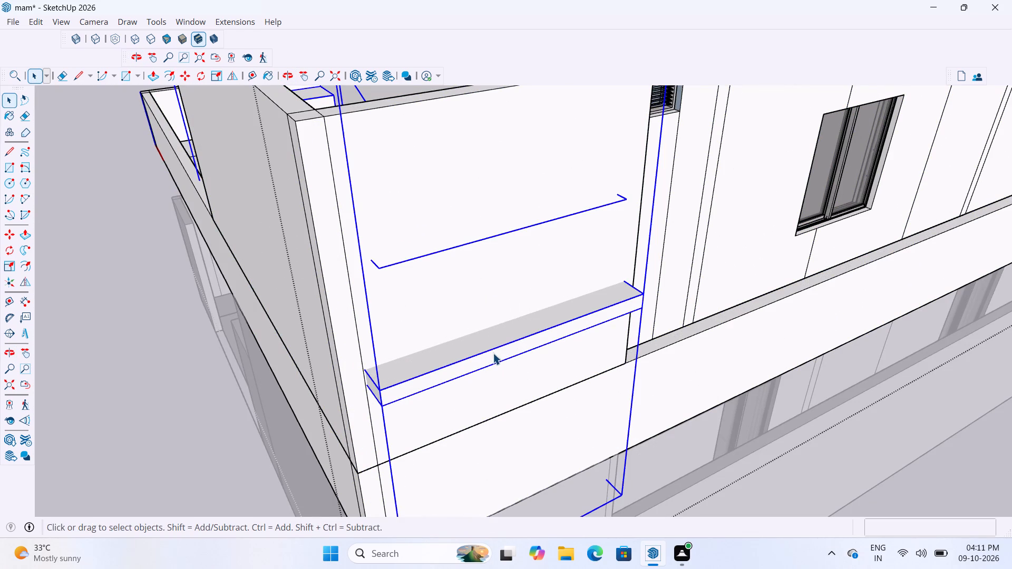
key("m")
left_click(384, 405)
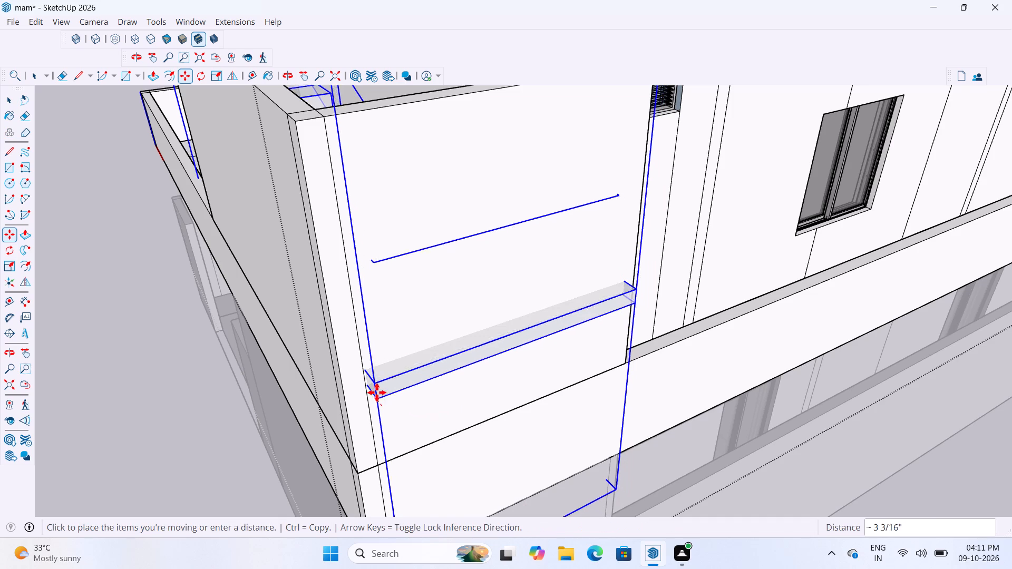
left_click(366, 371)
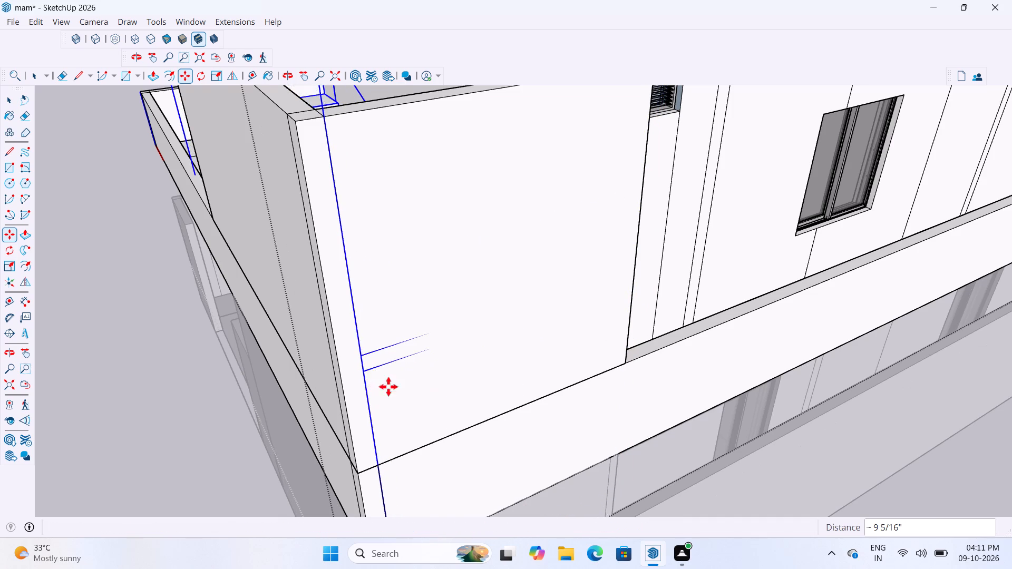
scroll(412, 401, "down", 8)
middle_click_drag(451, 365, 717, 365)
scroll(787, 361, "down", 8)
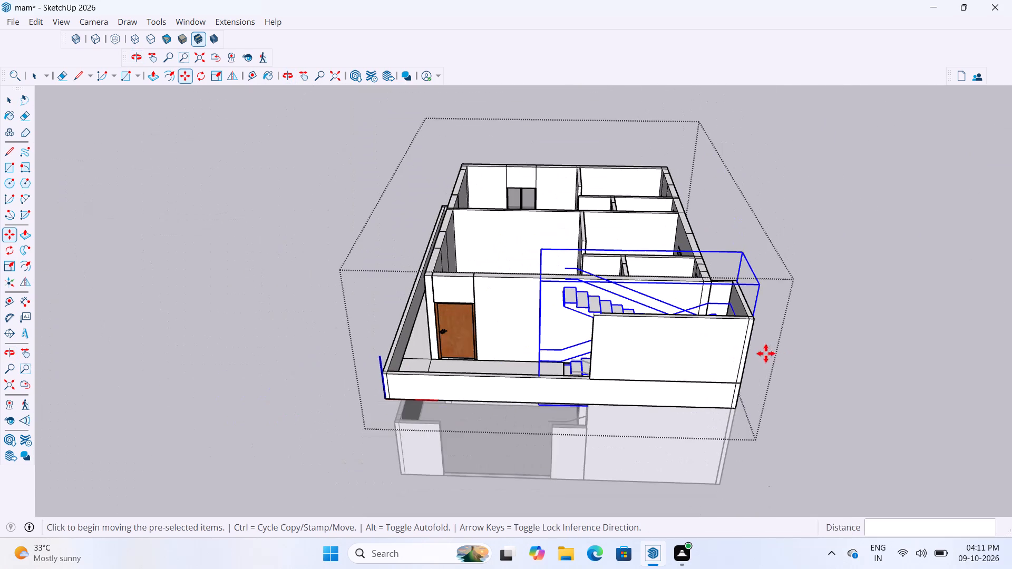
middle_click_drag(717, 341, 758, 324)
scroll(668, 348, "down", 1)
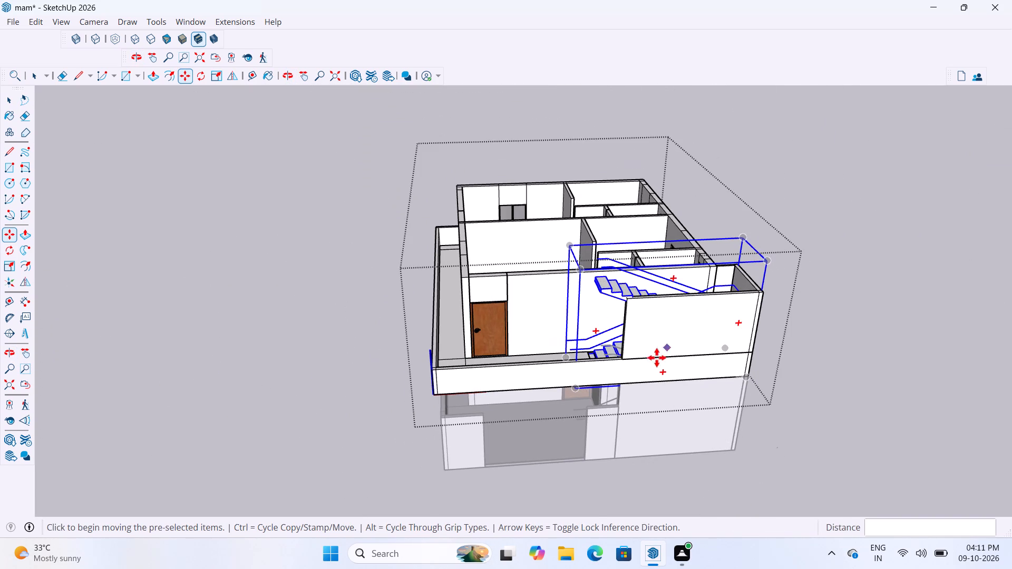
scroll(637, 327, "up", 6)
middle_click_drag(677, 311, 784, 365)
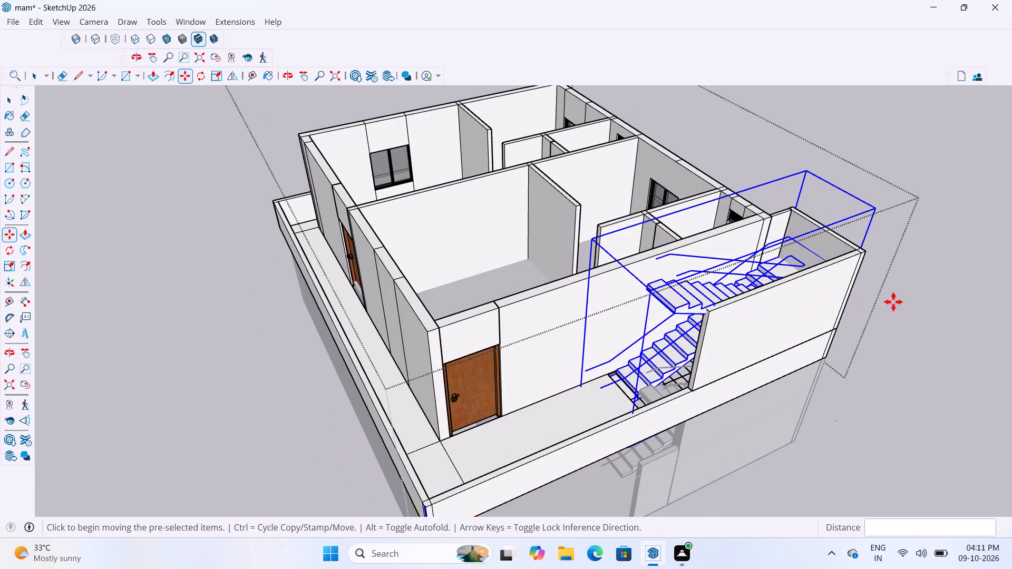
key("space")
key("space")
left_click(911, 365)
Examine how the moved staircase sits between the stairwell walls and the first-floor landing.
scroll(748, 284, "up", 1)
middle_click_drag(748, 284, 846, 317)
scroll(790, 357, "up", 4)
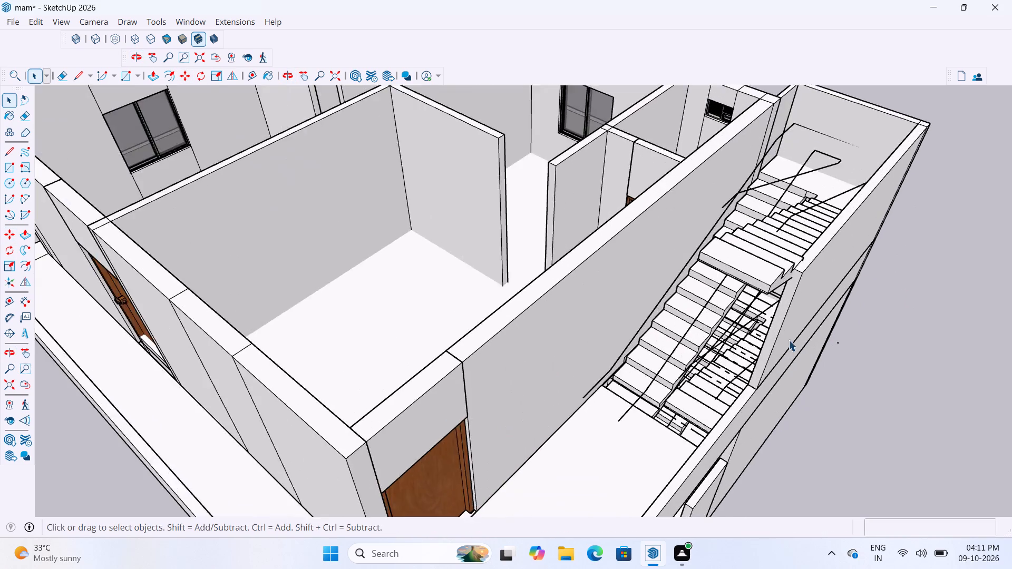
scroll(789, 340, "up", 3)
scroll(783, 271, "up", 3)
middle_click_drag(761, 251, 592, 243)
scroll(851, 319, "down", 6)
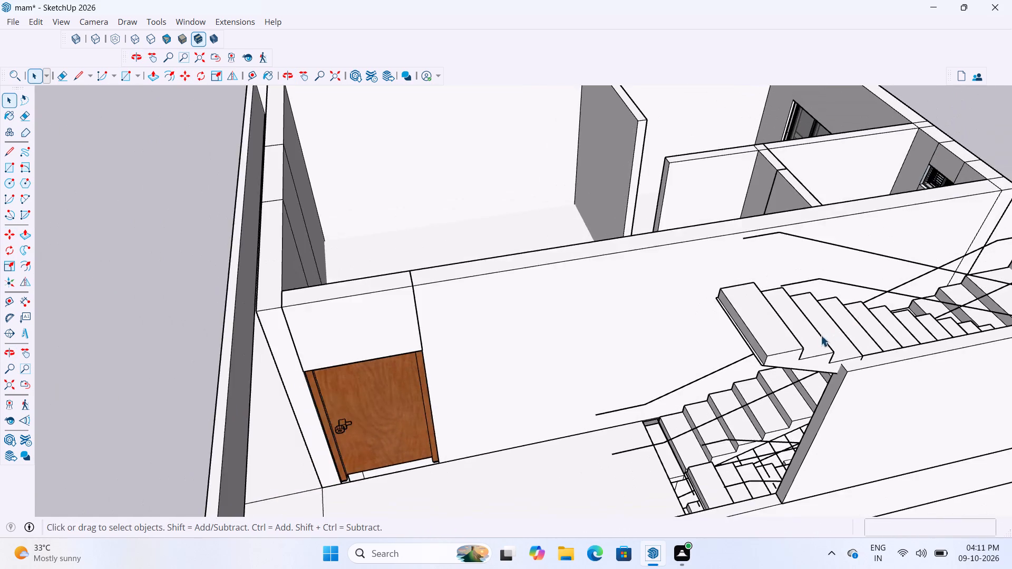
scroll(821, 335, "down", 2)
middle_click_drag(837, 345, 772, 325)
scroll(771, 348, "down", 4)
scroll(787, 412, "up", 2)
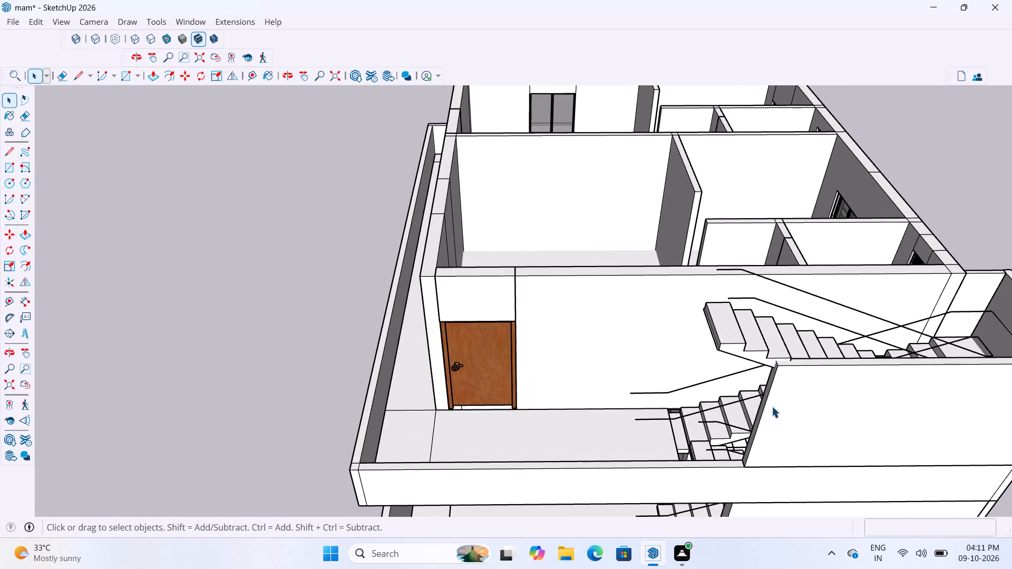
Examine the first-floor staircase, its upper landing and the side parapet wall from the front and from above.
middle_click_drag(755, 372, 734, 332)
scroll(715, 339, "down", 7)
middle_click_drag(716, 333, 759, 333)
scroll(751, 318, "up", 7)
middle_click_drag(732, 311, 775, 313)
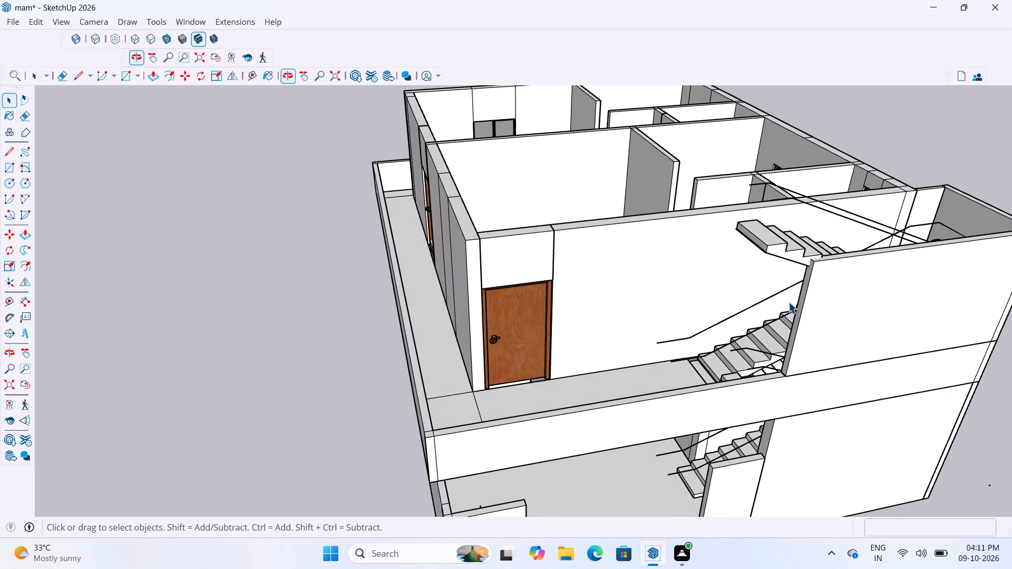
scroll(682, 347, "down", 4)
scroll(785, 309, "up", 11)
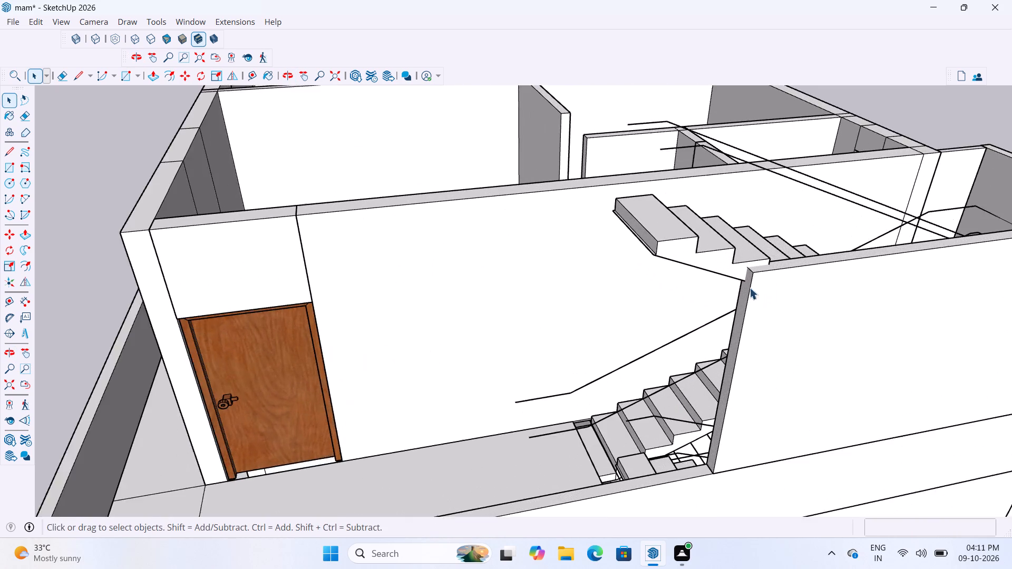
scroll(750, 288, "up", 2)
middle_click_drag(747, 283, 874, 331)
scroll(807, 354, "down", 7)
scroll(790, 277, "up", 4)
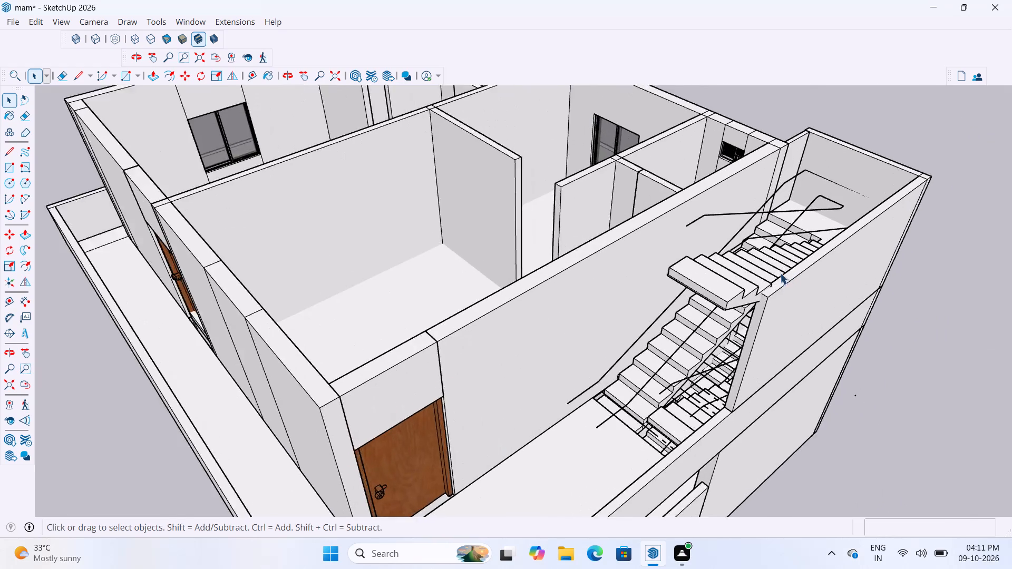
Move the first-floor staircase about 3 3/4" inward so its tread ends meet the side parapet wall's inner edge, and leave the group.
scroll(780, 273, "up", 2)
middle_click_drag(777, 277, 888, 291)
scroll(849, 253, "up", 6)
scroll(725, 295, "down", 4)
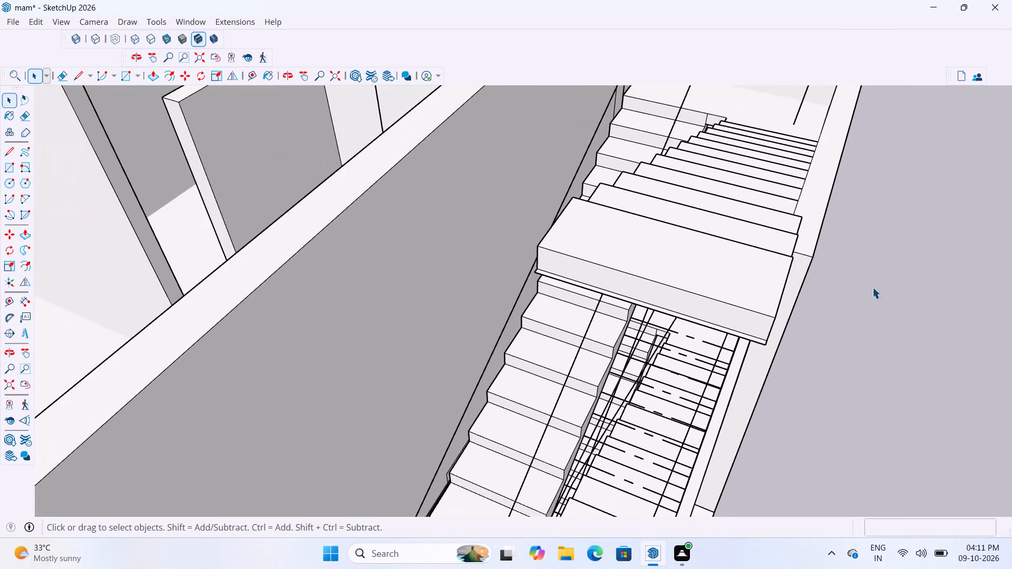
middle_click_drag(807, 265, 728, 253)
left_click(777, 308)
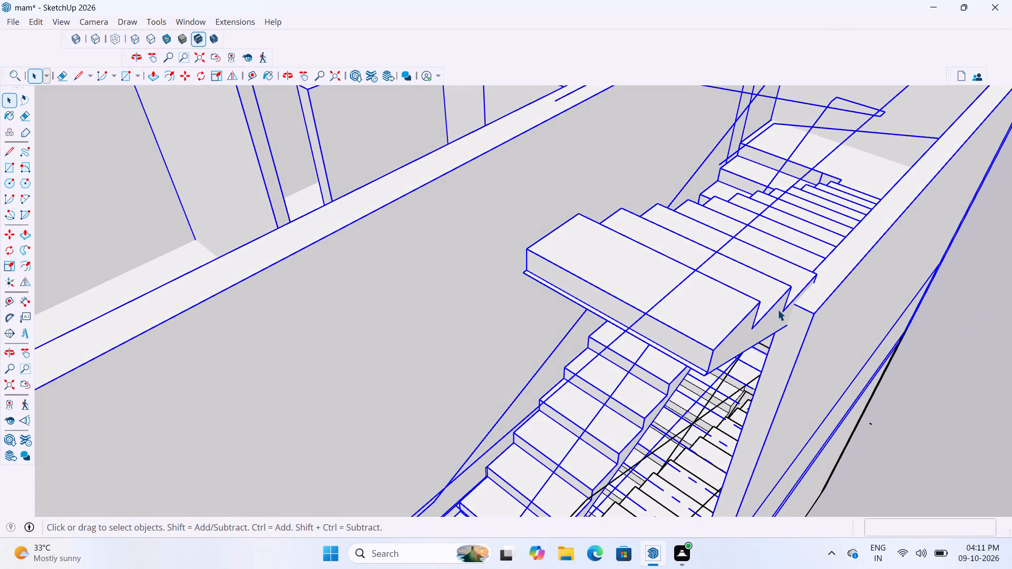
key("m")
key("space")
double_click(776, 312)
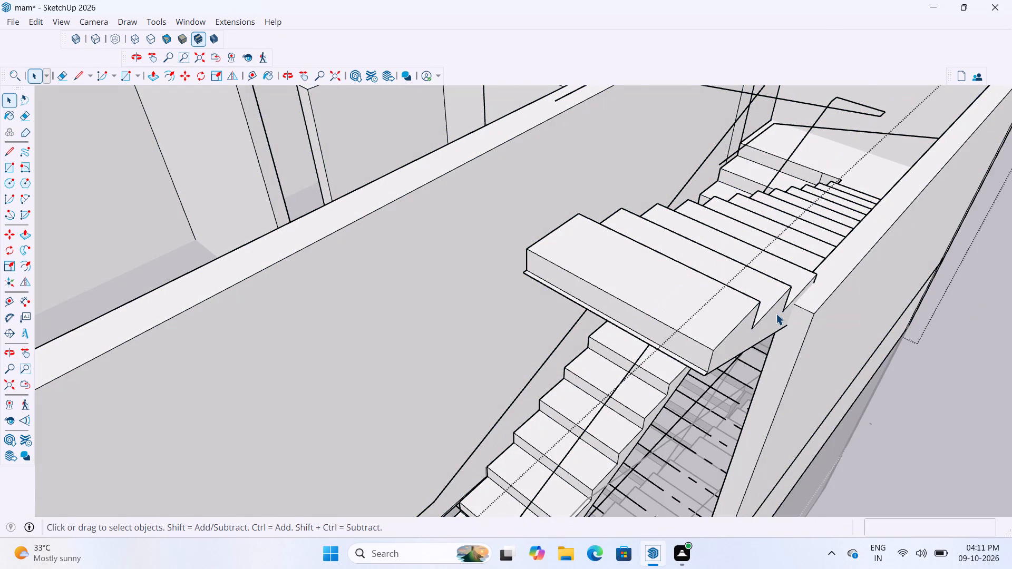
left_click(776, 313)
key("m")
scroll(805, 296, "up", 9)
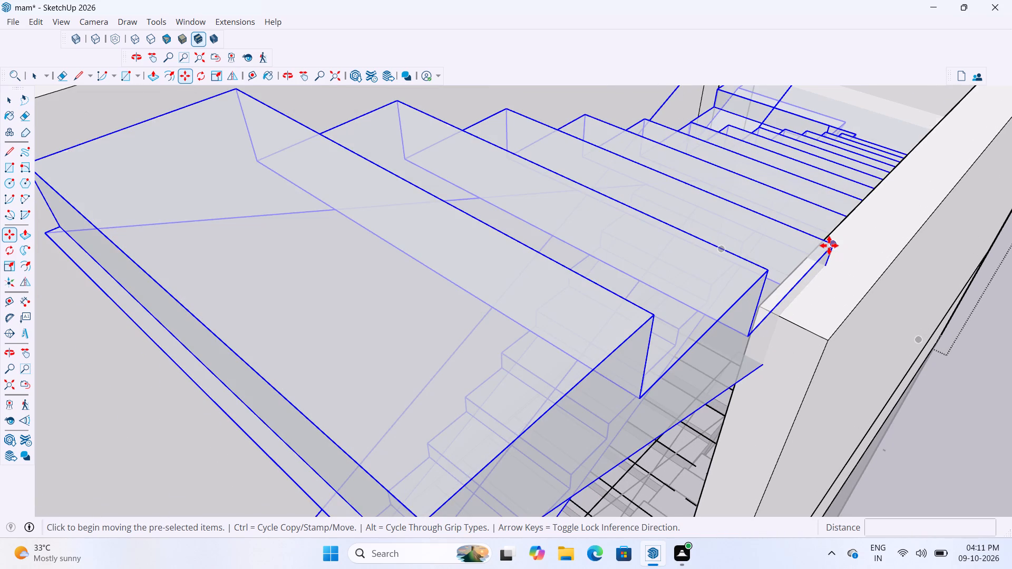
left_click(831, 243)
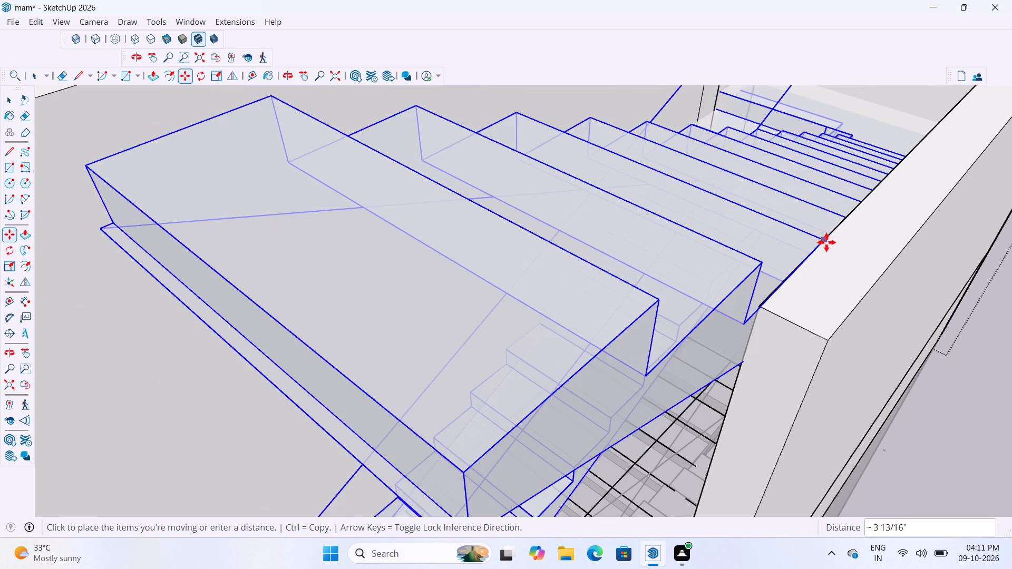
left_click(826, 244)
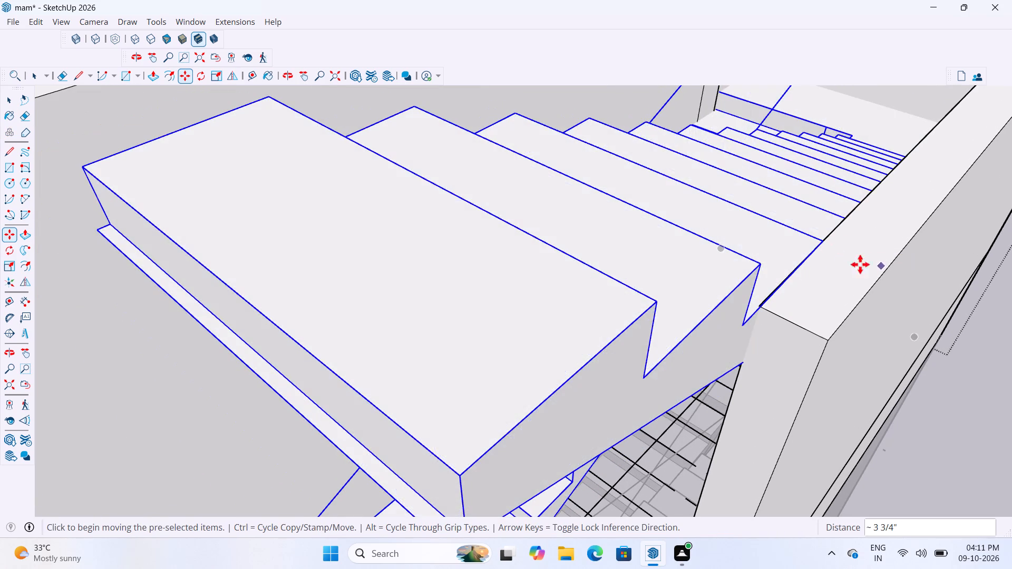
scroll(831, 275, "down", 20)
scroll(831, 275, "down", 4)
key("space")
key("space")
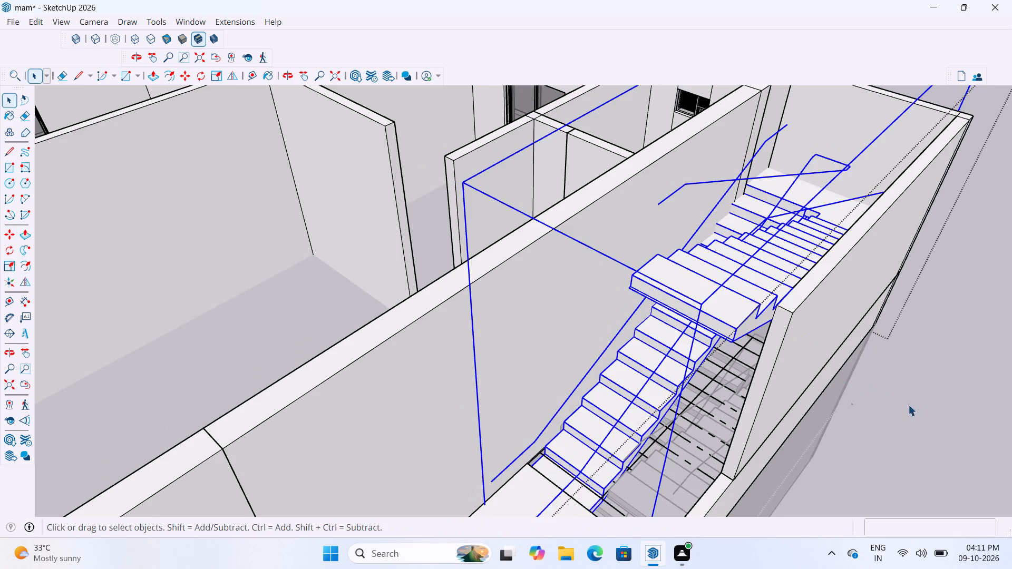
left_click(903, 404)
Examine the stacked floors, front balcony and stairwell walls from several sides.
scroll(848, 386, "down", 4)
middle_click_drag(848, 394, 654, 315)
scroll(683, 321, "down", 5)
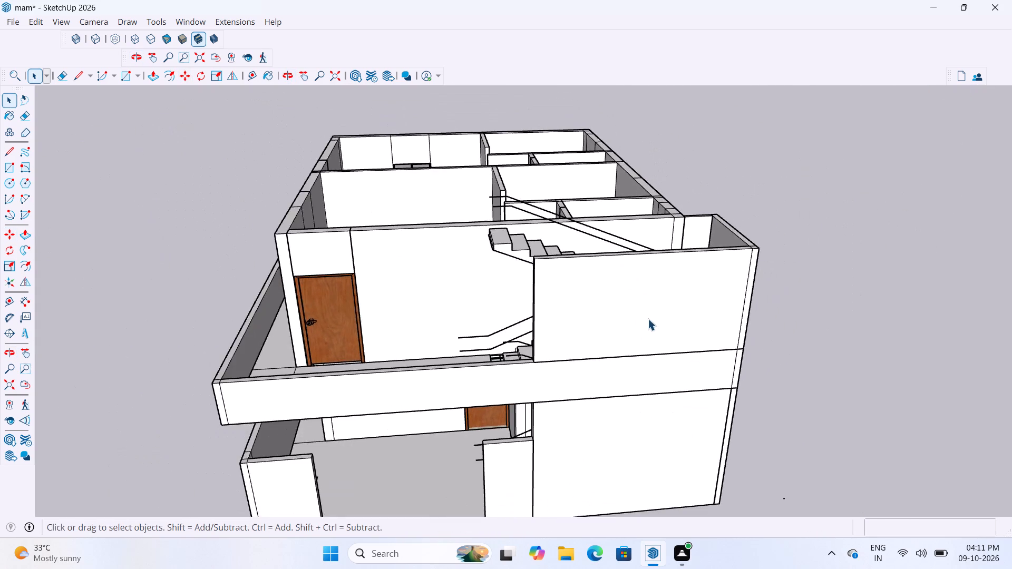
scroll(648, 319, "down", 4)
scroll(606, 387, "up", 7)
scroll(657, 324, "down", 10)
scroll(477, 301, "up", 2)
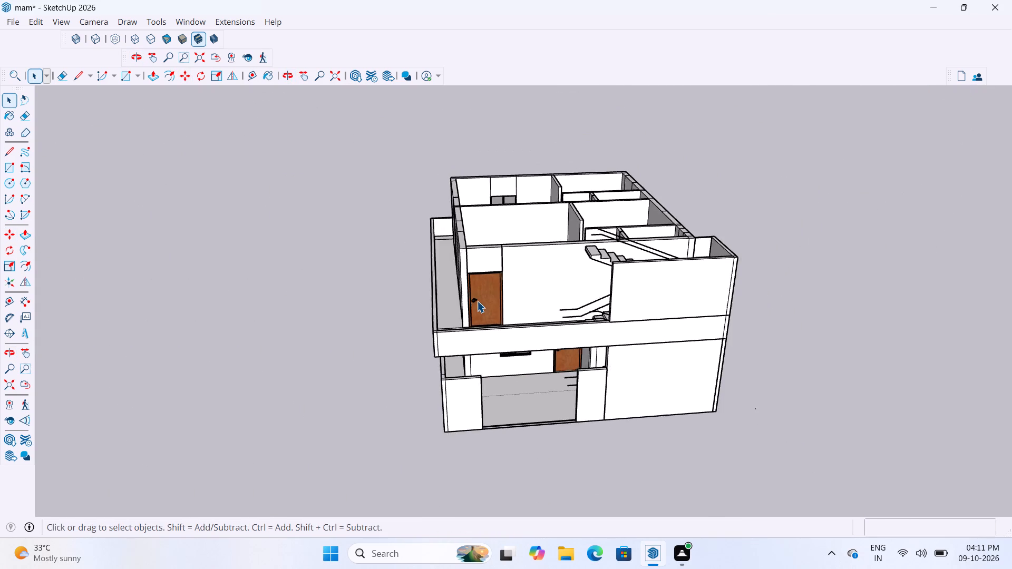
scroll(477, 301, "up", 5)
middle_click_drag(470, 308, 503, 336)
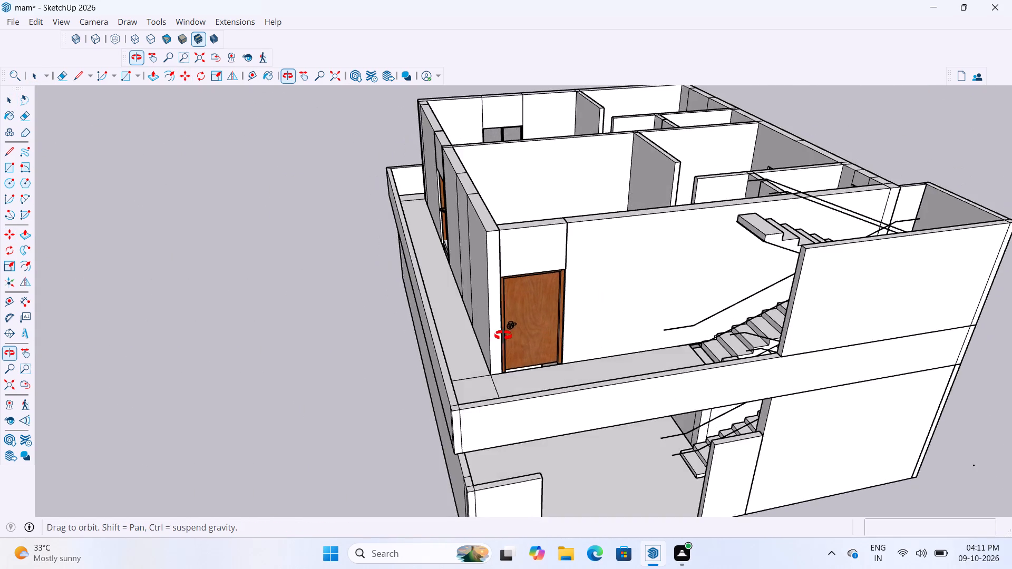
middle_click_drag(503, 336, 755, 321)
scroll(806, 325, "up", 7)
scroll(873, 362, "down", 4)
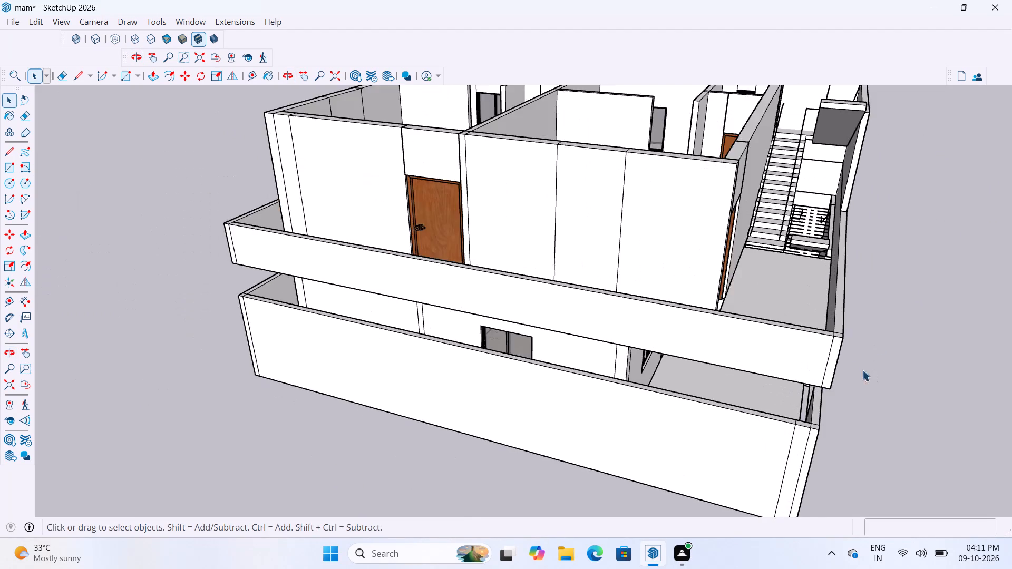
scroll(862, 370, "down", 5)
scroll(835, 342, "up", 9)
scroll(771, 371, "down", 11)
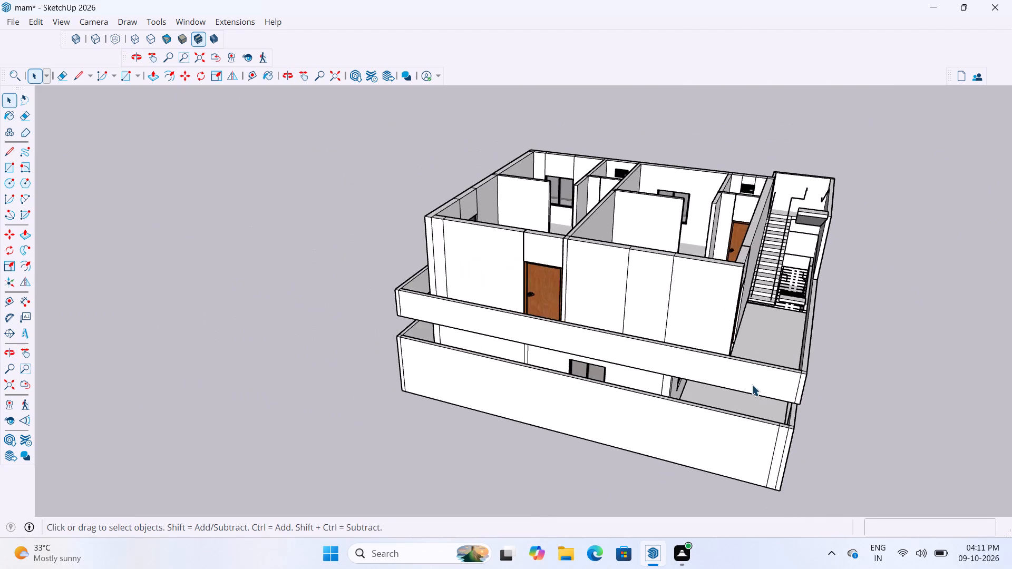
middle_click_drag(820, 372, 507, 321)
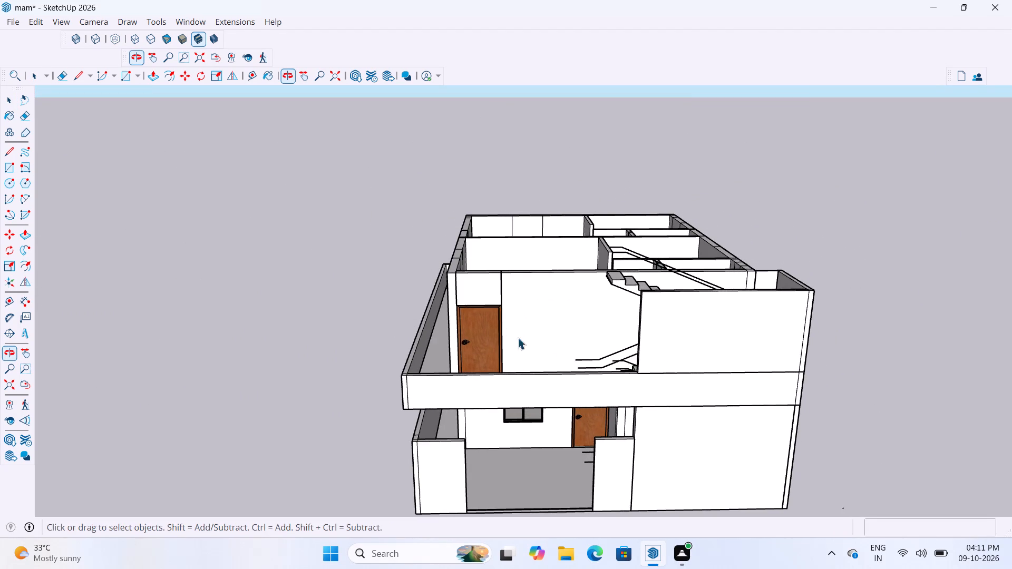
scroll(697, 374, "up", 3)
scroll(672, 308, "down", 5)
middle_click_drag(717, 414, 611, 399)
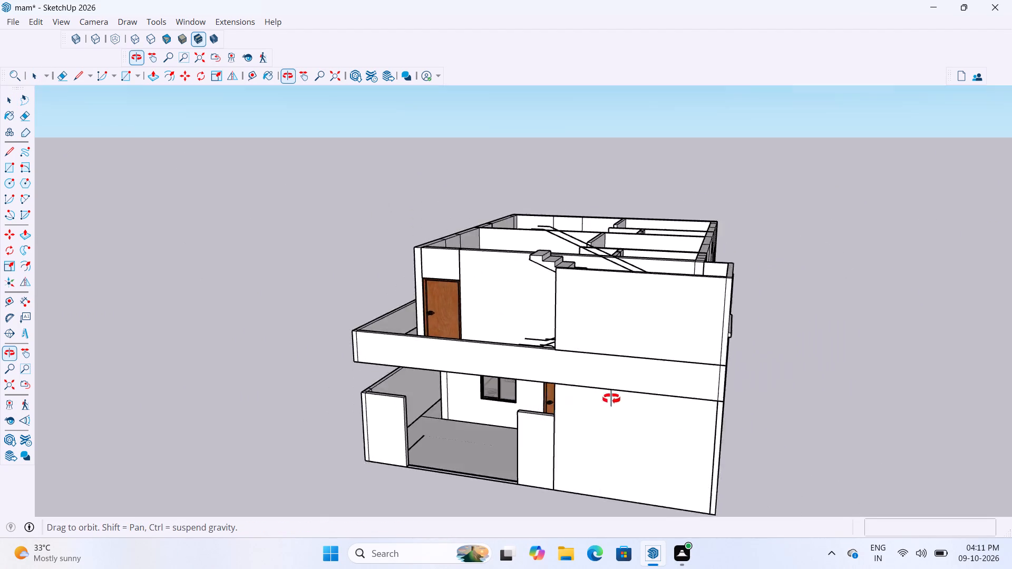
middle_click_drag(611, 399, 413, 430)
Inside the staircase group, move the stair geometry back so its landing edge is flush with the stairwell's short end wall, and leave the staircase.
scroll(526, 402, "up", 9)
middle_click_drag(493, 364, 455, 379)
scroll(829, 341, "down", 4)
scroll(373, 424, "up", 14)
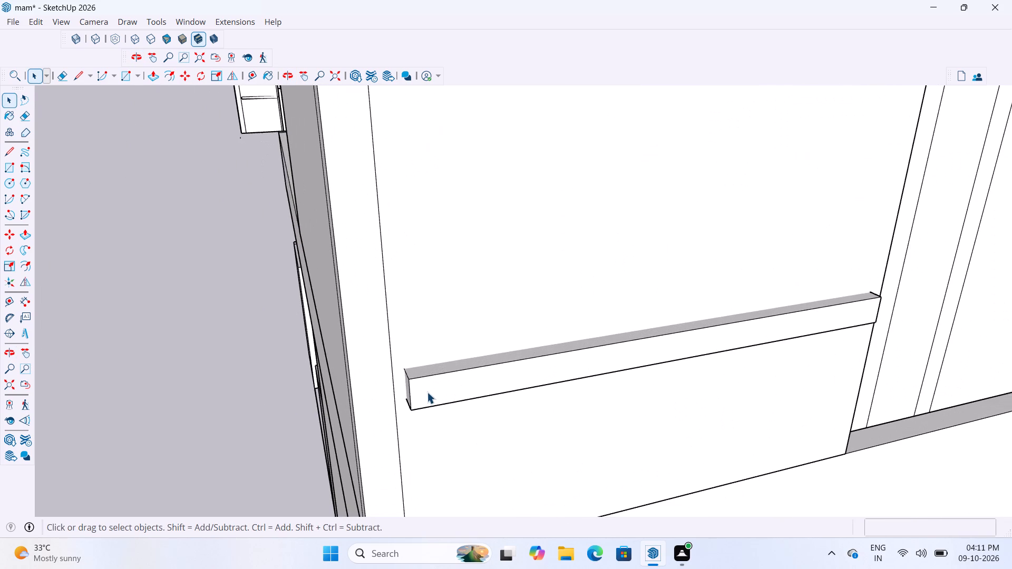
left_click(427, 392)
double_click(427, 392)
left_click(431, 397)
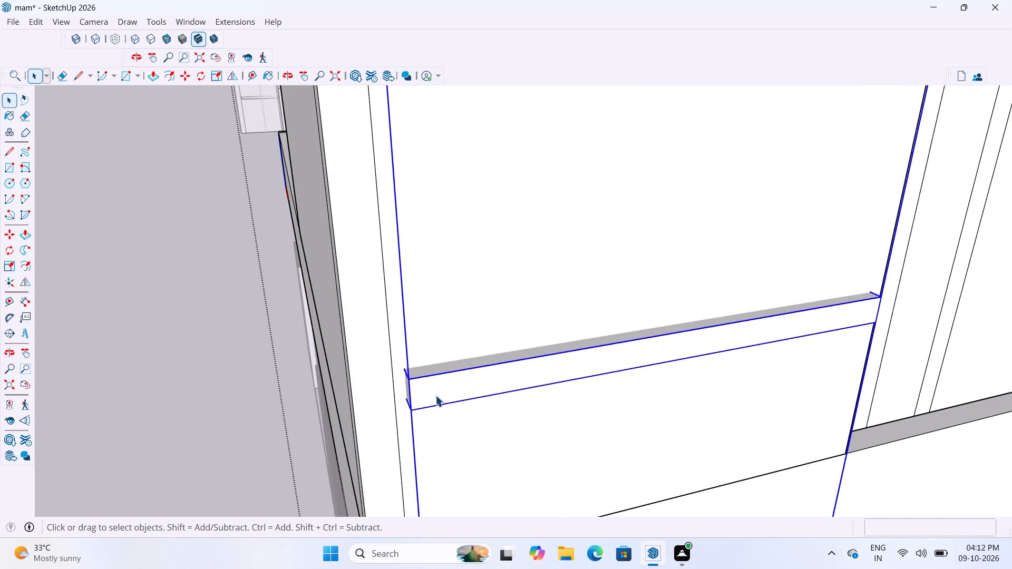
scroll(435, 395, "up", 1)
middle_click_drag(459, 394, 552, 405)
triple_click(452, 394)
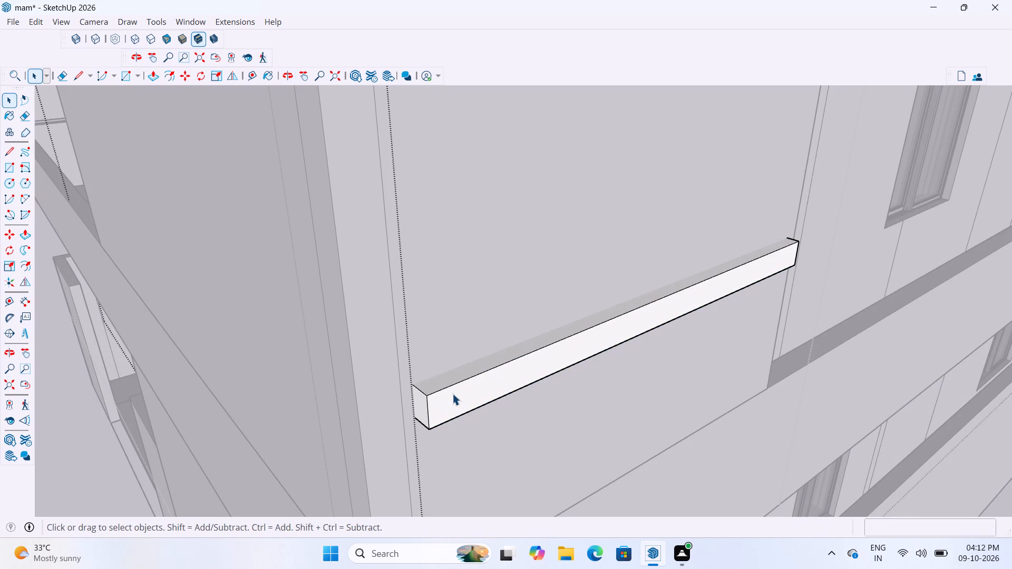
key("m")
left_click(429, 393)
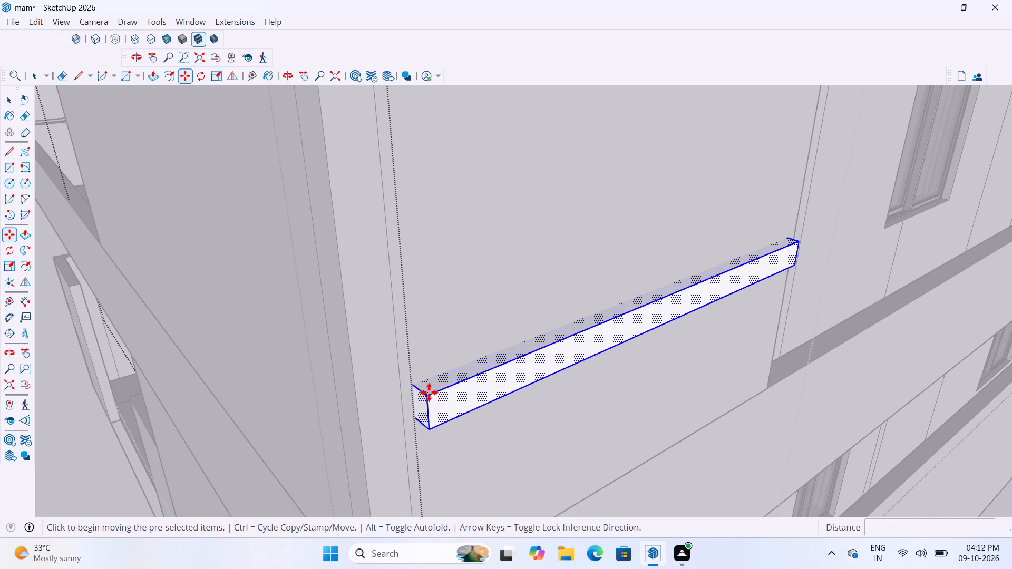
left_click(416, 387)
scroll(458, 395, "down", 14)
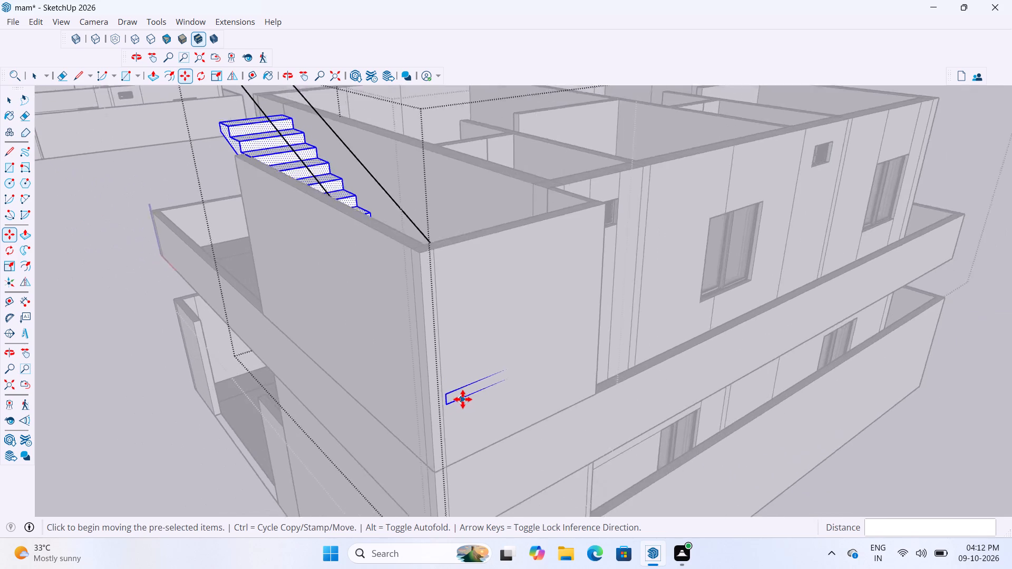
scroll(463, 399, "down", 6)
middle_click_drag(478, 393, 595, 410)
key("space")
key("space")
left_click(818, 407)
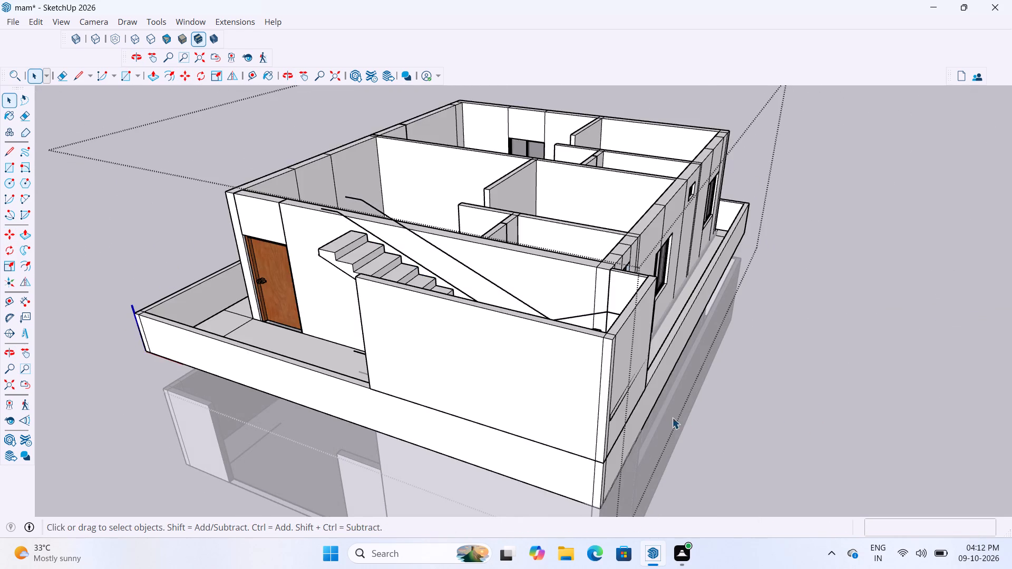
Examine the first floor's rooms, staircase and stairwell enclosure from several angles, and leave the first-floor group.
scroll(667, 415, "up", 4)
middle_click_drag(713, 403, 854, 408)
scroll(966, 395, "down", 15)
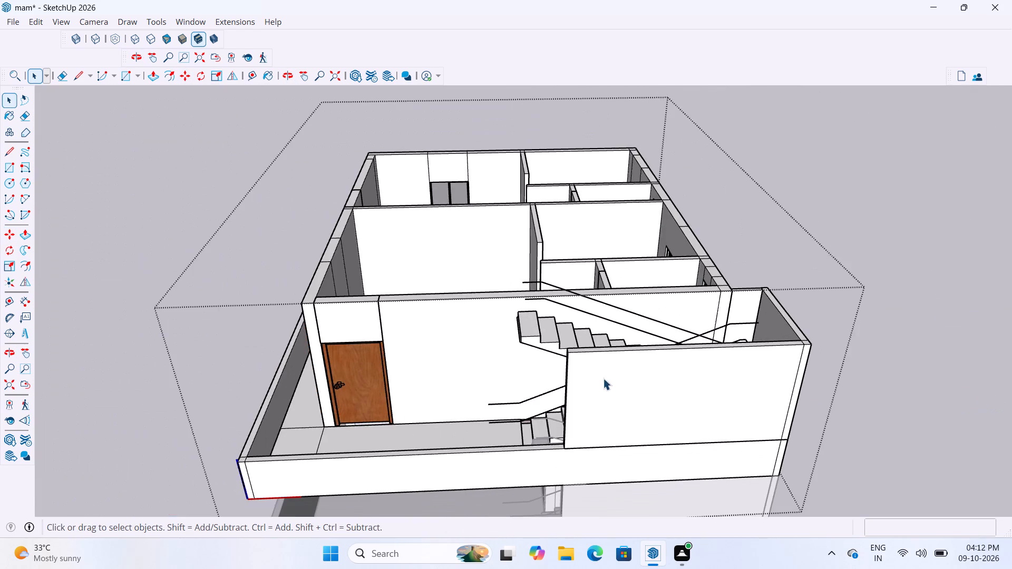
scroll(587, 360, "up", 6)
scroll(655, 346, "down", 9)
middle_click_drag(643, 382, 669, 376)
scroll(644, 381, "down", 1)
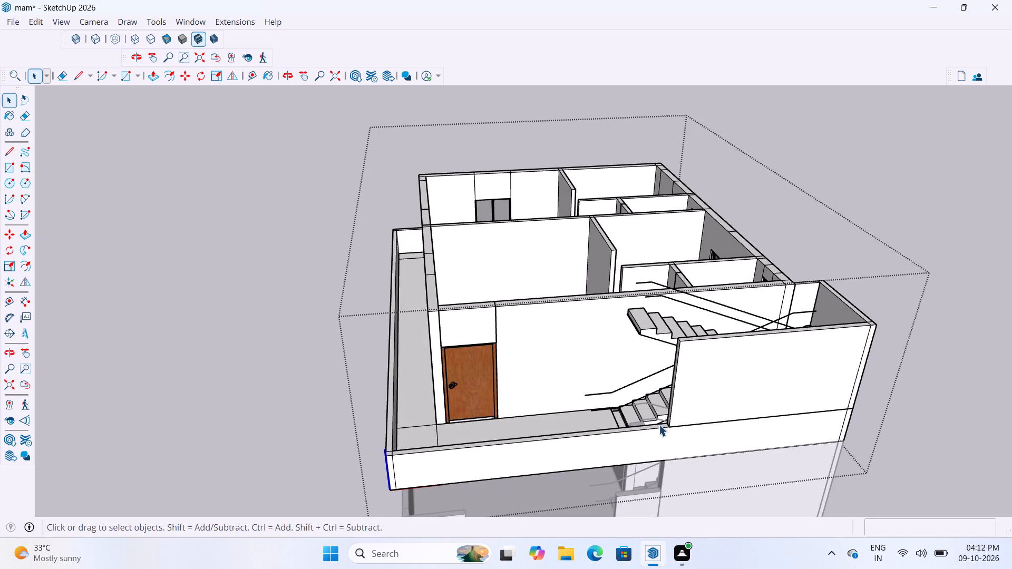
scroll(650, 419, "down", 5)
middle_click_drag(647, 416, 596, 391)
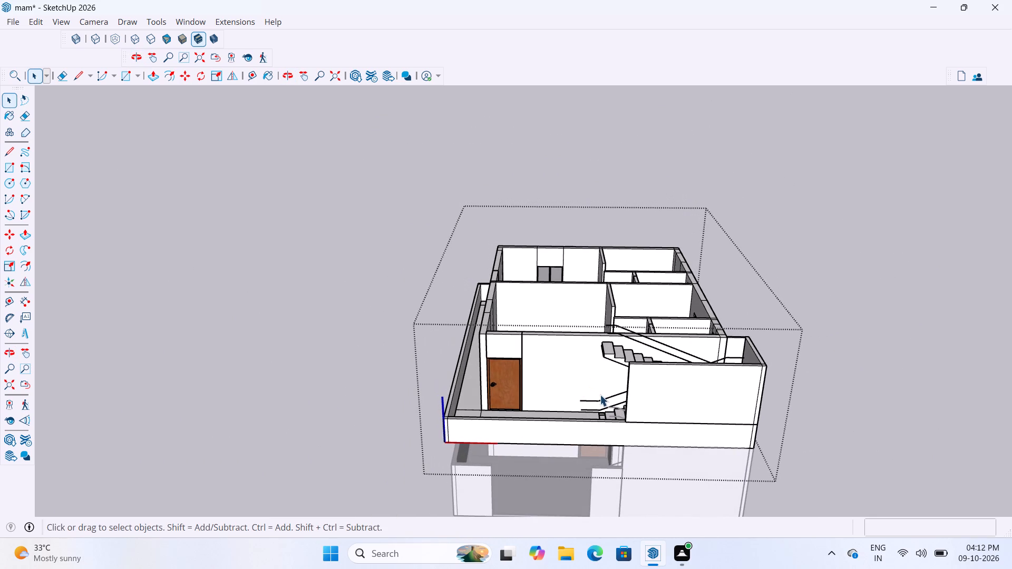
scroll(608, 409, "up", 4)
scroll(608, 409, "down", 4)
scroll(703, 342, "up", 1)
scroll(703, 342, "down", 1)
middle_click_drag(718, 359, 768, 424)
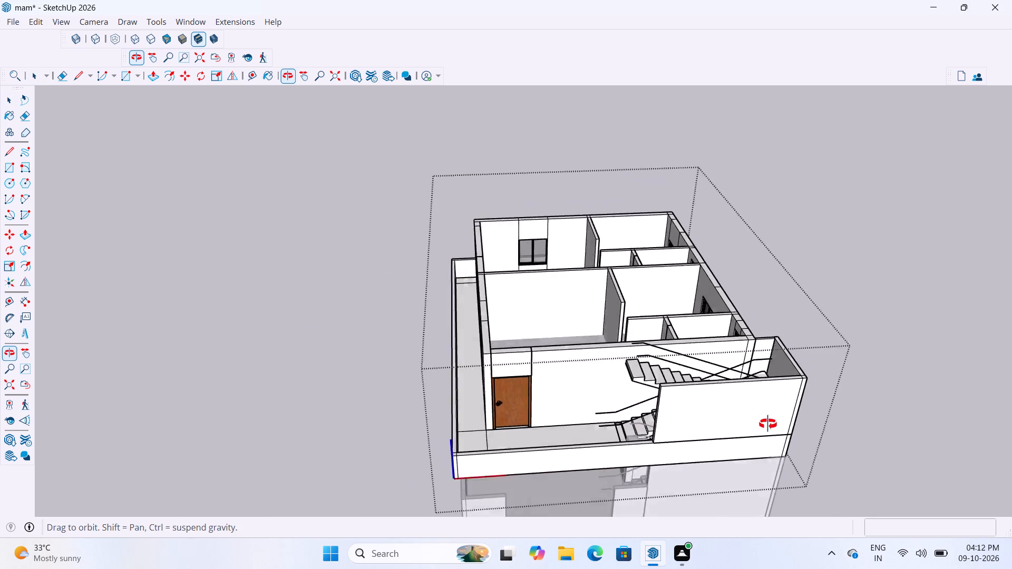
middle_click_drag(768, 424, 792, 459)
scroll(747, 404, "up", 12)
scroll(783, 304, "down", 4)
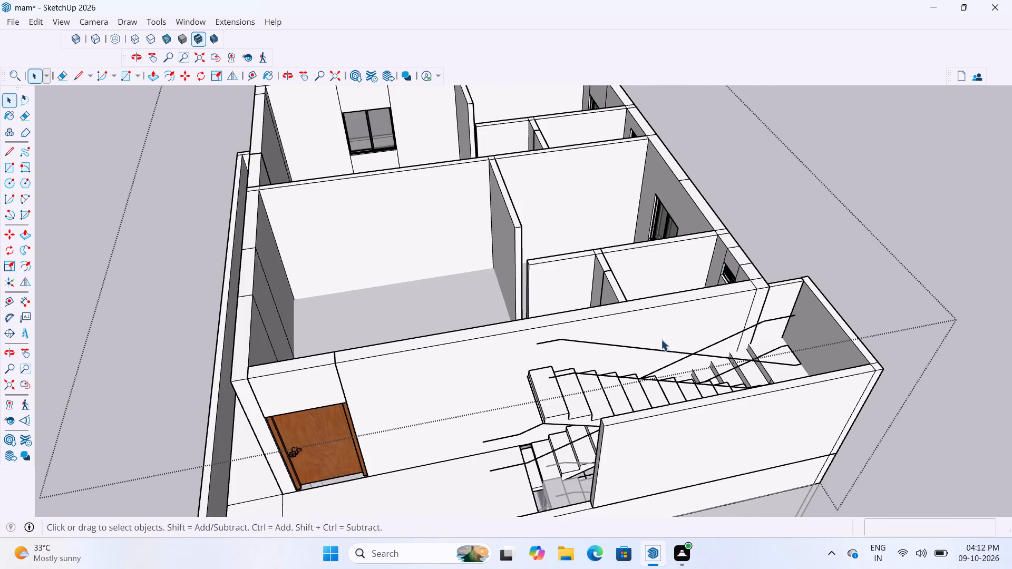
scroll(655, 339, "down", 11)
middle_click_drag(711, 353, 608, 328)
scroll(597, 332, "up", 5)
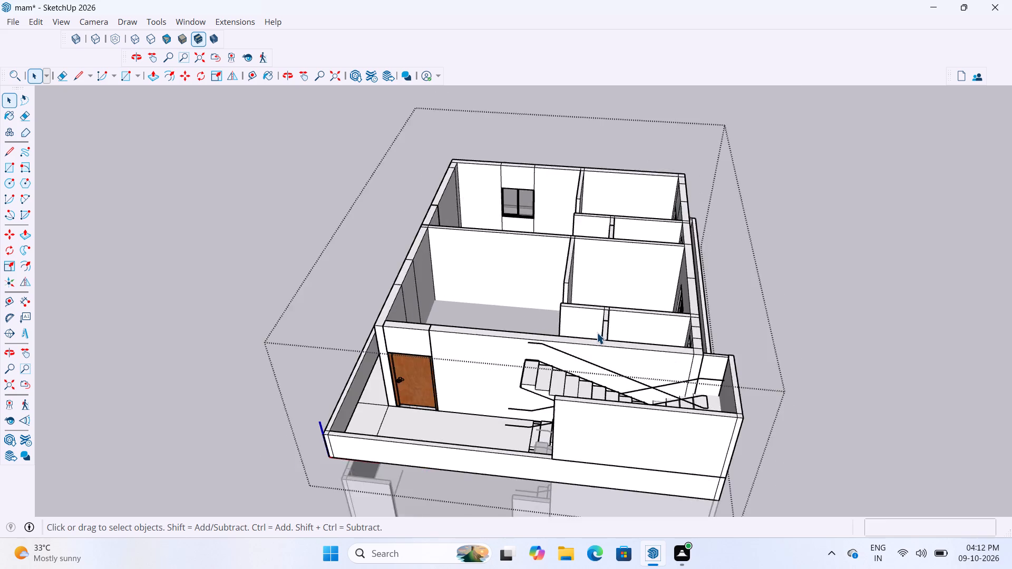
scroll(597, 332, "up", 4)
scroll(597, 332, "down", 5)
middle_click_drag(597, 332, 640, 334)
scroll(606, 331, "down", 1)
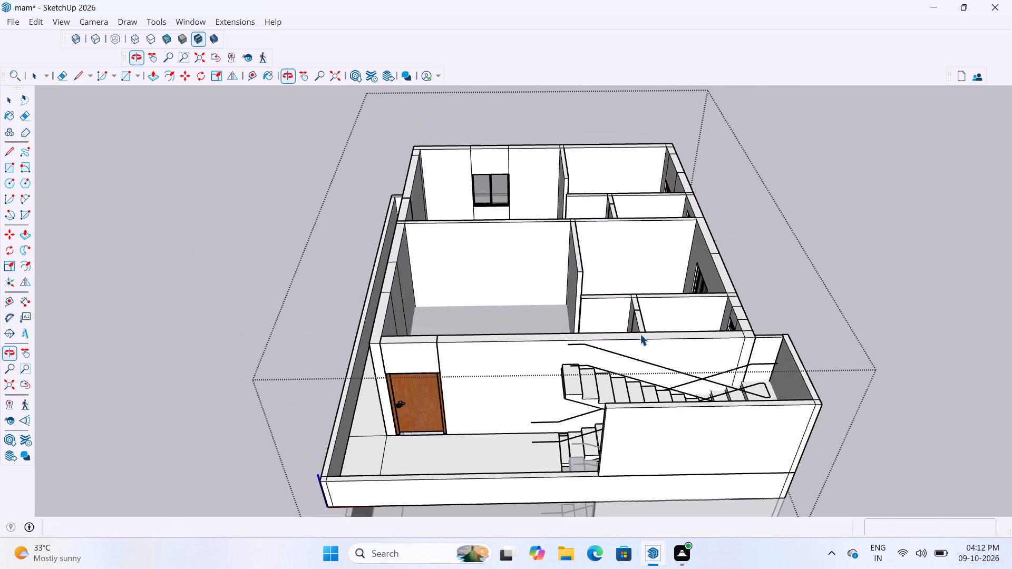
scroll(640, 334, "down", 5)
middle_click_drag(640, 334, 575, 307)
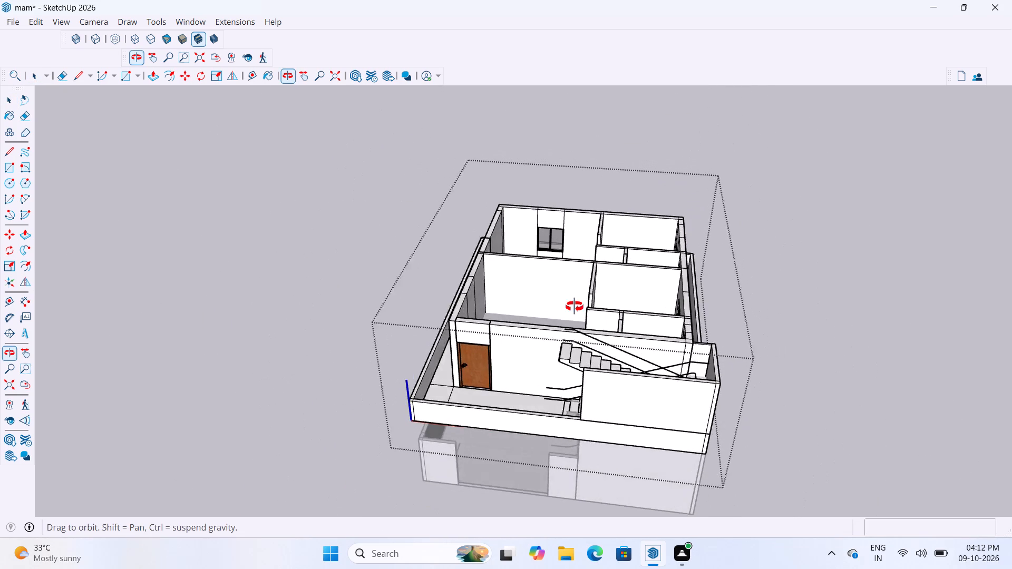
middle_click_drag(575, 307, 559, 307)
left_click(903, 296)
Examine the first floor's rooms, wall tops and staircase from the front and above.
scroll(526, 322, "up", 7)
middle_click_drag(520, 309, 557, 310)
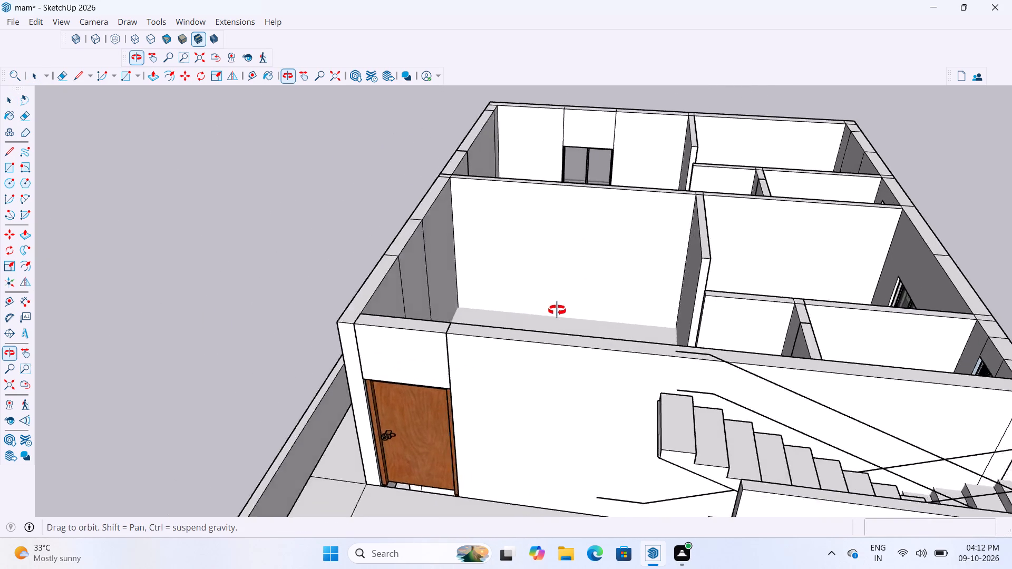
middle_click_drag(557, 310, 583, 319)
scroll(463, 327, "down", 13)
middle_click_drag(496, 306, 530, 323)
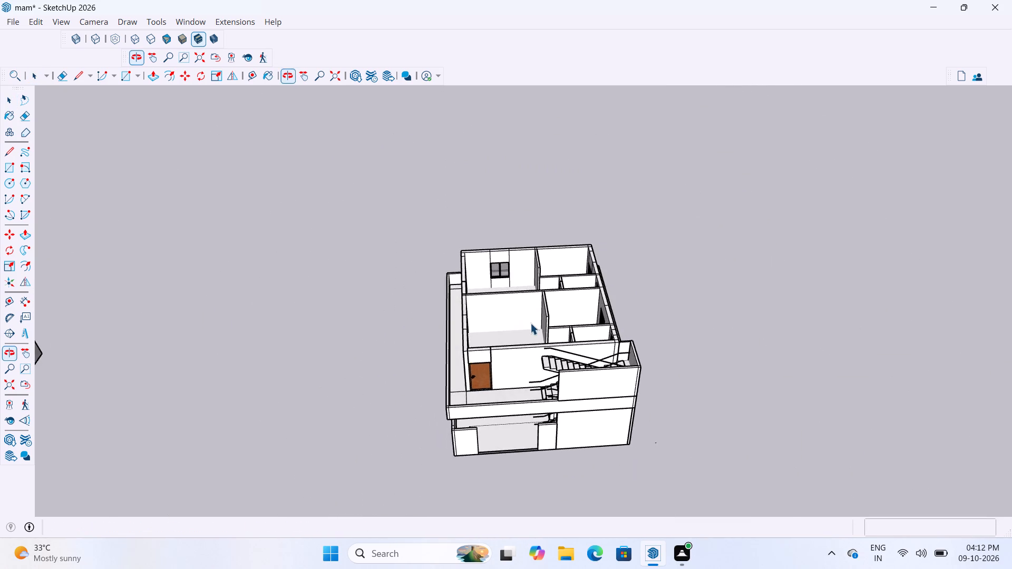
scroll(530, 323, "up", 7)
scroll(503, 284, "up", 4)
scroll(431, 282, "down", 7)
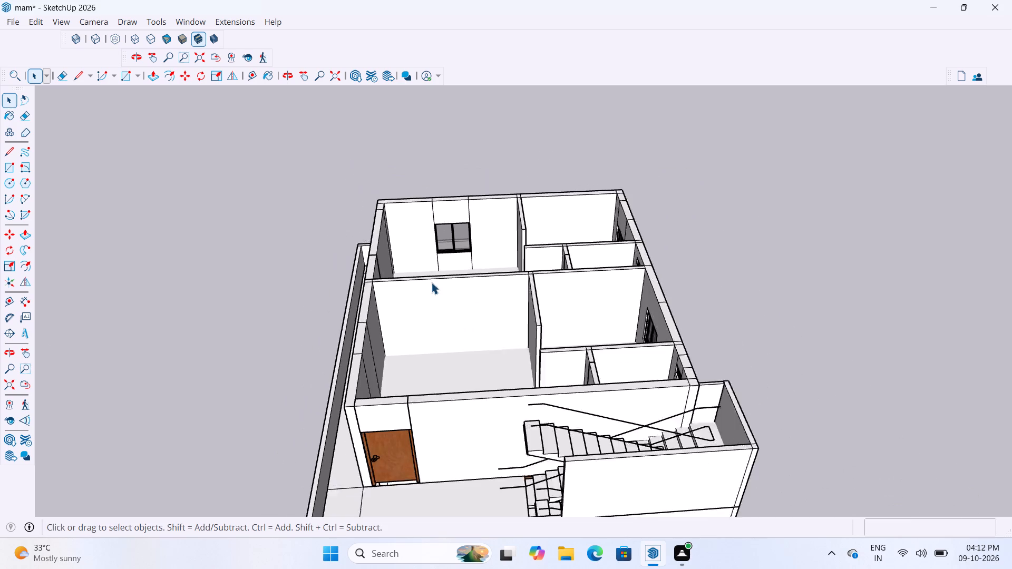
scroll(431, 282, "down", 1)
Inside the first-floor group, draw a rectangle over the wall tops between opposite outer corners, about 27' 5" by 30' 10 1/2".
key("r")
scroll(412, 232, "up", 4)
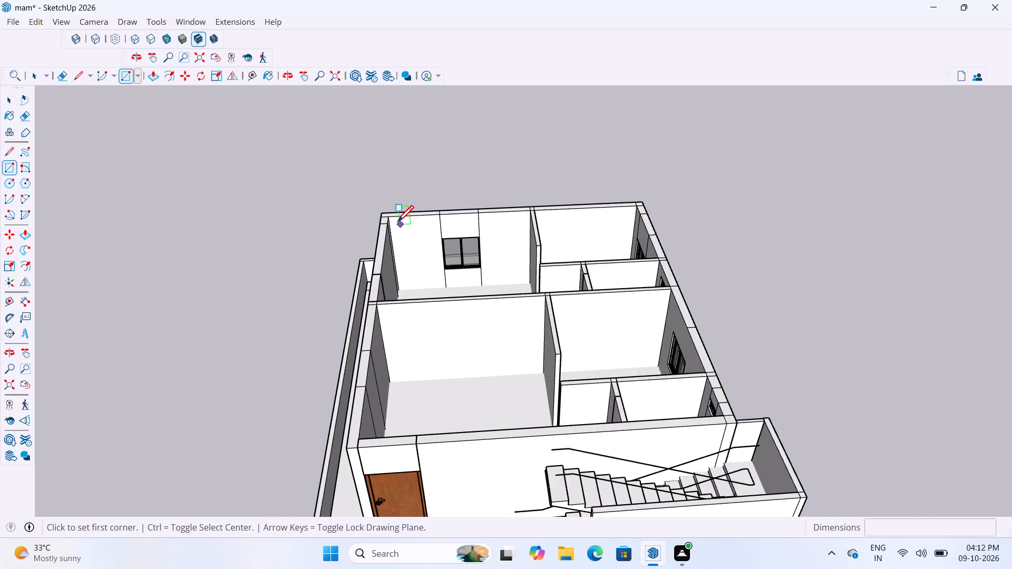
scroll(397, 223, "up", 2)
key("space")
double_click(396, 234)
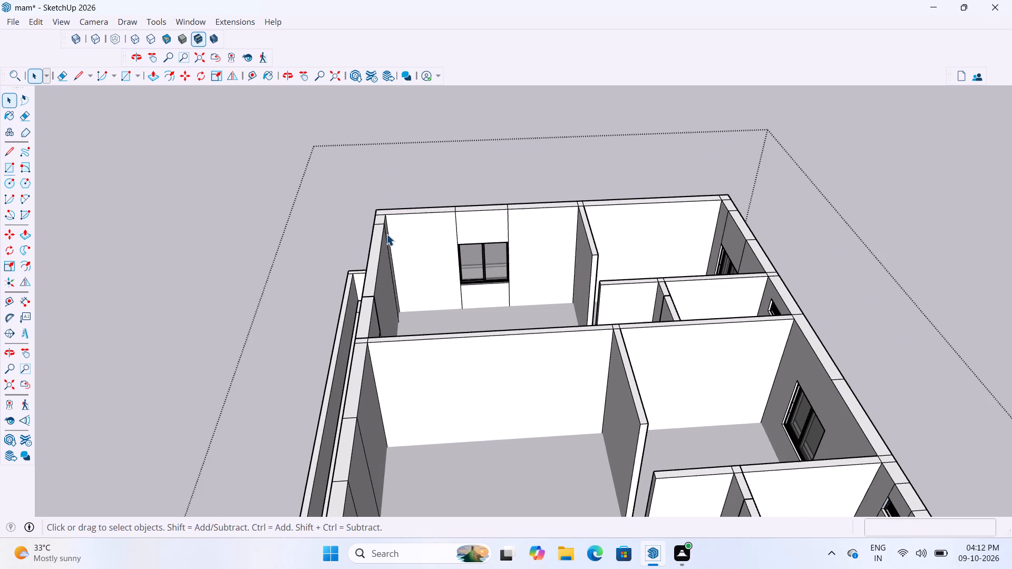
key("r")
left_click(376, 208)
scroll(558, 308, "down", 2)
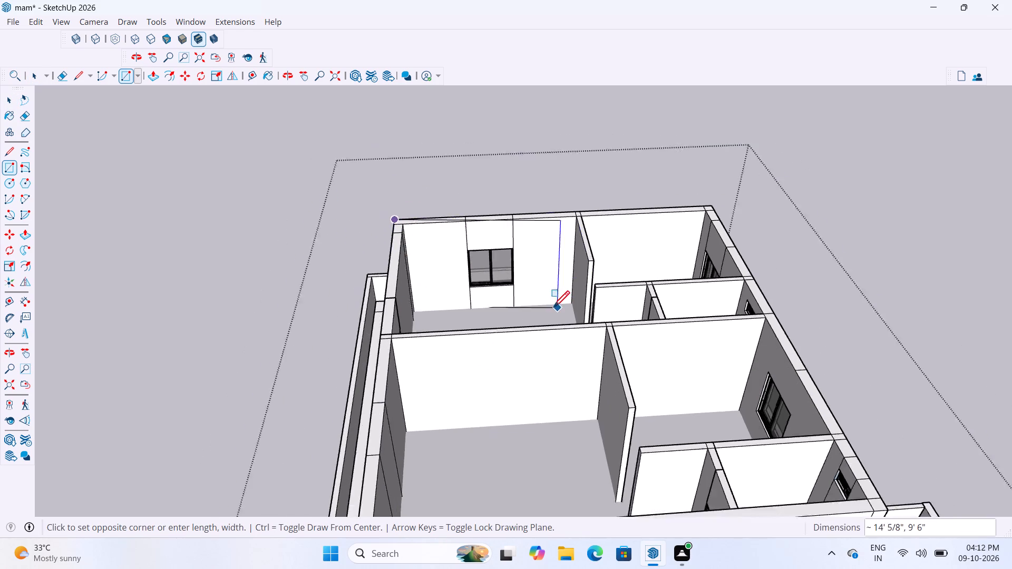
scroll(553, 309, "down", 12)
middle_click_drag(647, 313, 653, 385)
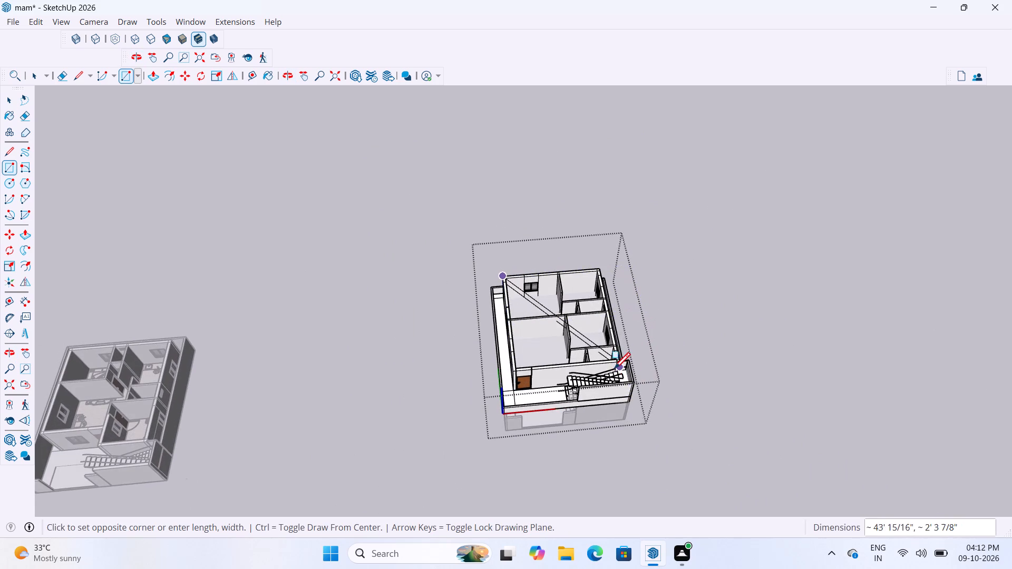
scroll(614, 370, "up", 11)
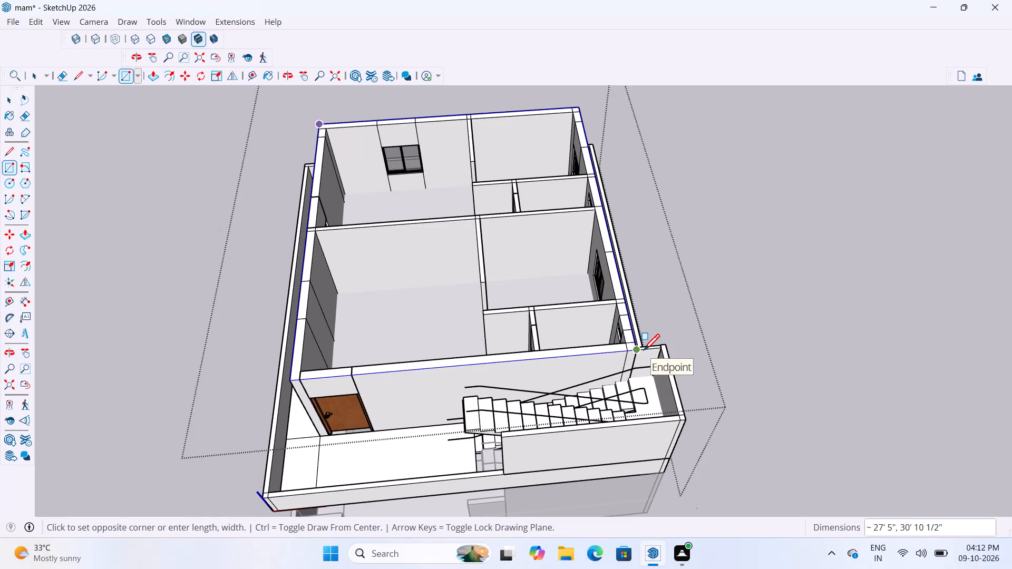
scroll(637, 352, "up", 2)
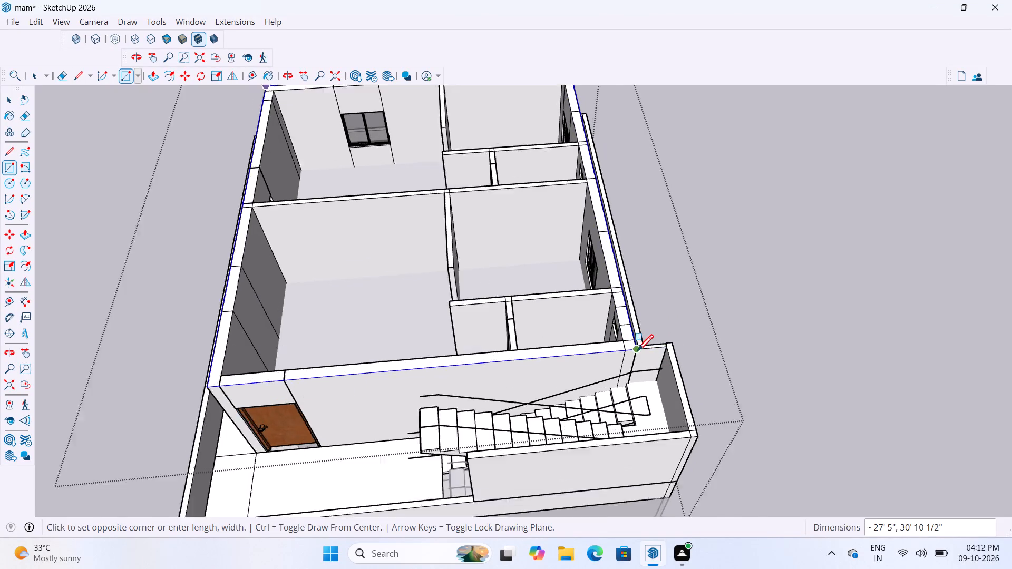
scroll(637, 352, "up", 18)
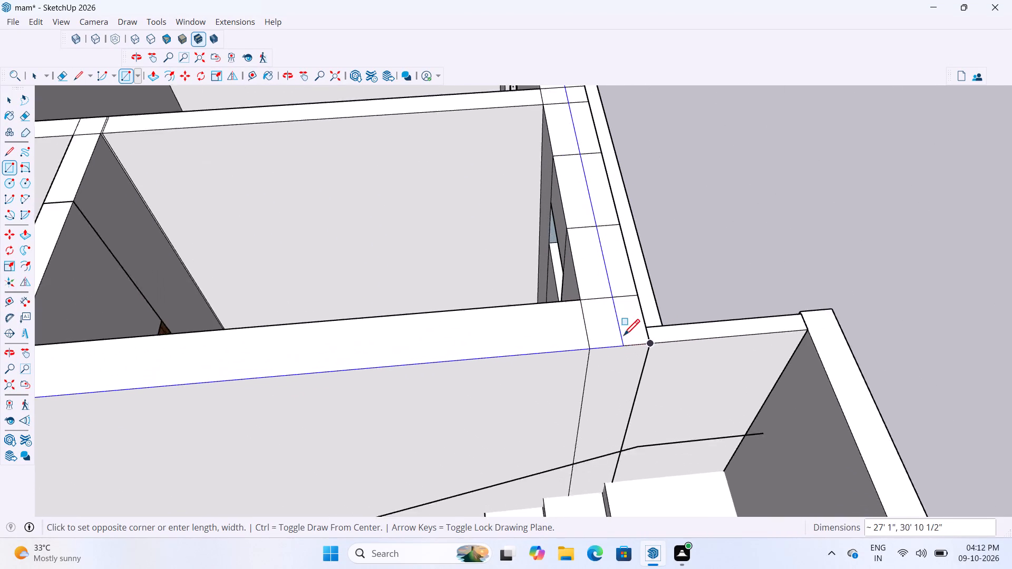
middle_click_drag(635, 333, 544, 325)
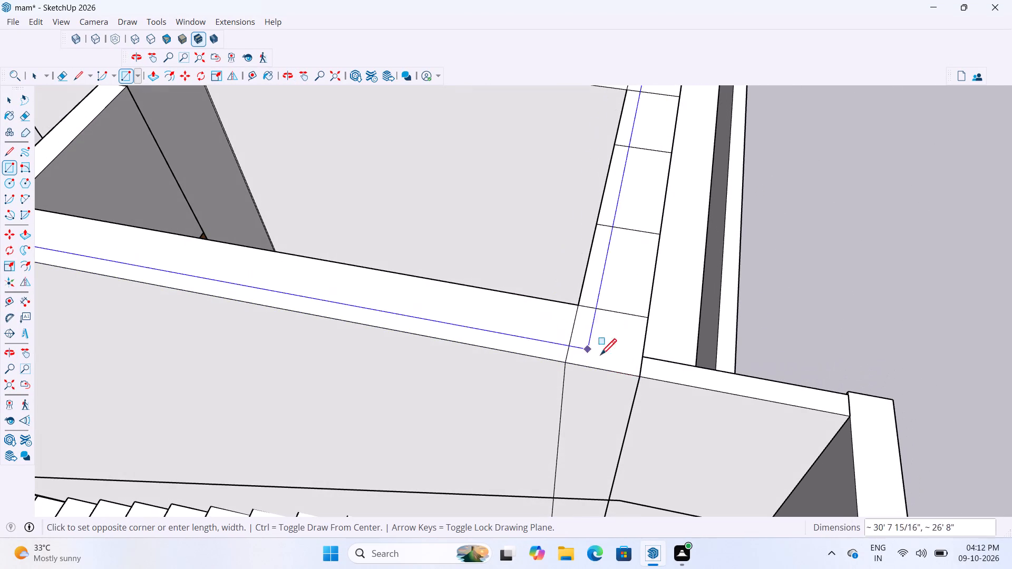
left_click(640, 377)
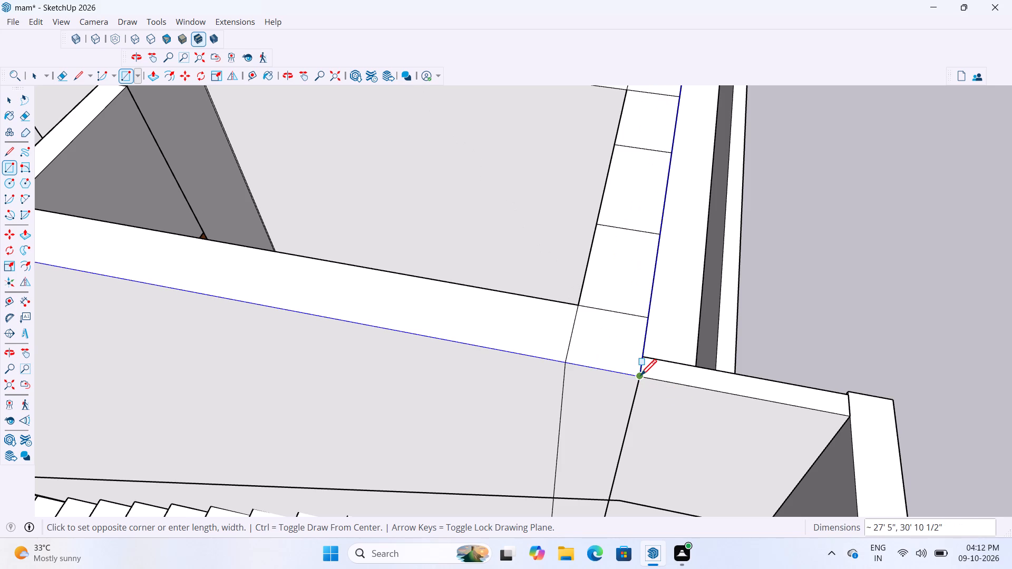
scroll(640, 377, "down", 4)
key("space")
key("space")
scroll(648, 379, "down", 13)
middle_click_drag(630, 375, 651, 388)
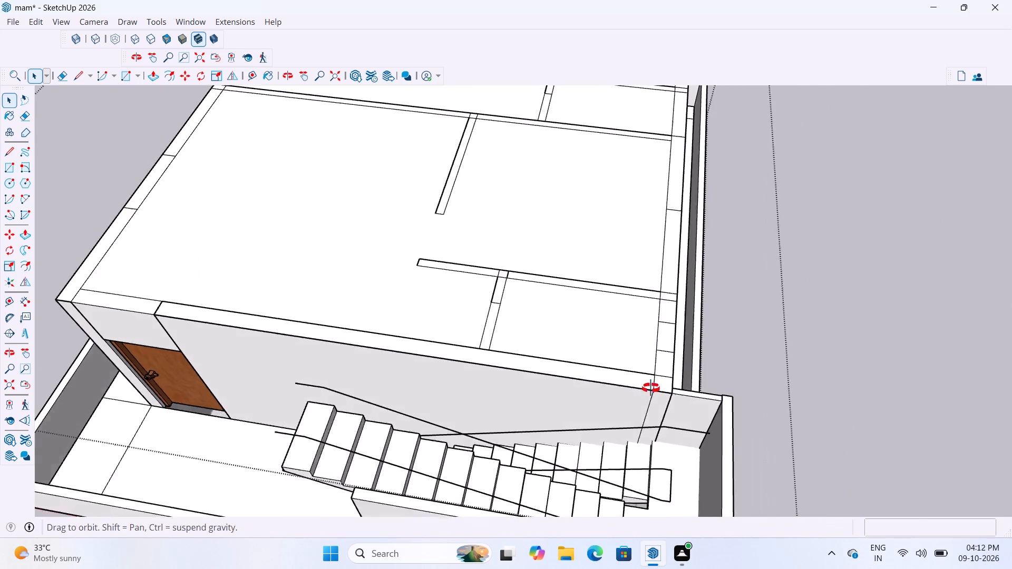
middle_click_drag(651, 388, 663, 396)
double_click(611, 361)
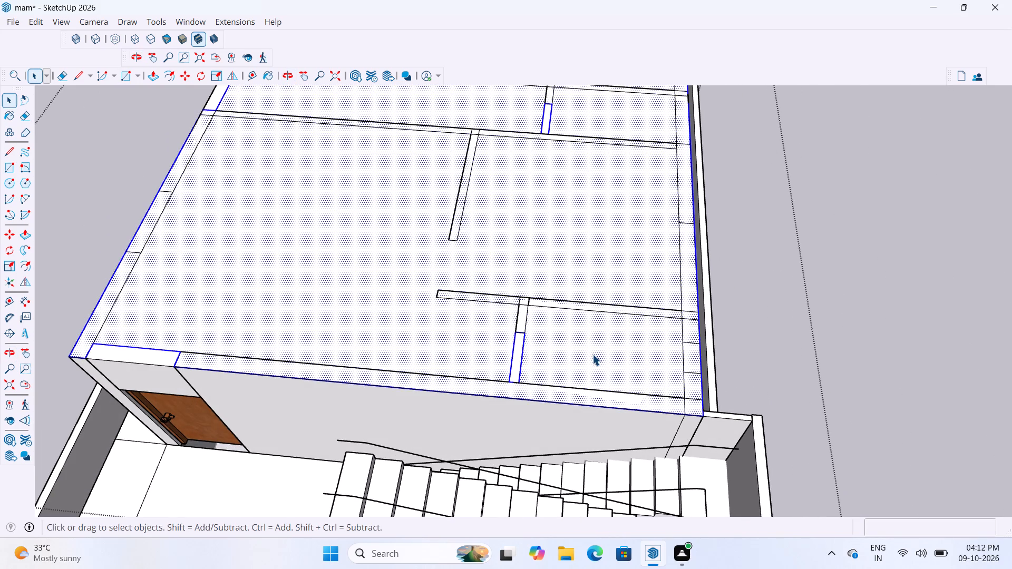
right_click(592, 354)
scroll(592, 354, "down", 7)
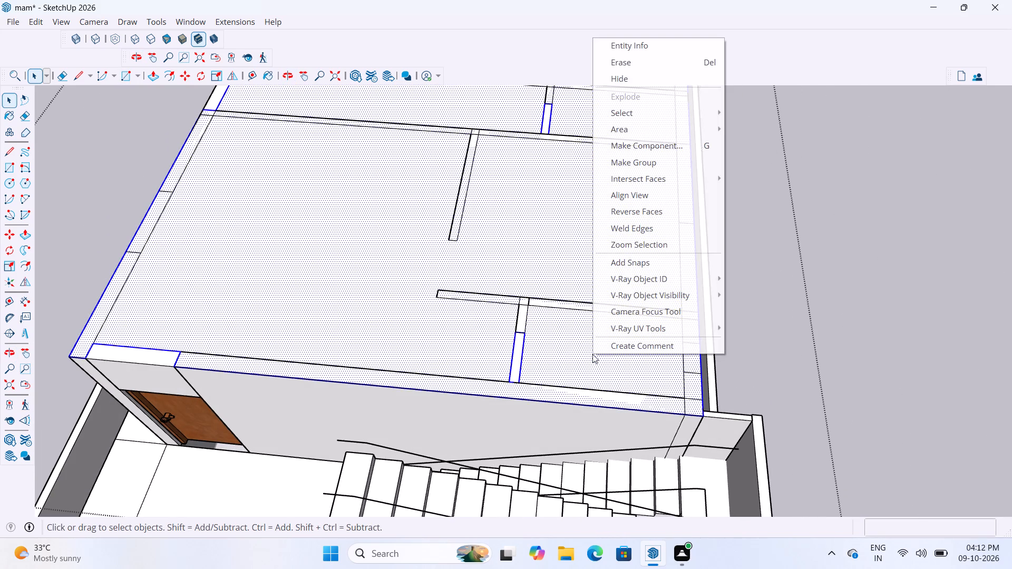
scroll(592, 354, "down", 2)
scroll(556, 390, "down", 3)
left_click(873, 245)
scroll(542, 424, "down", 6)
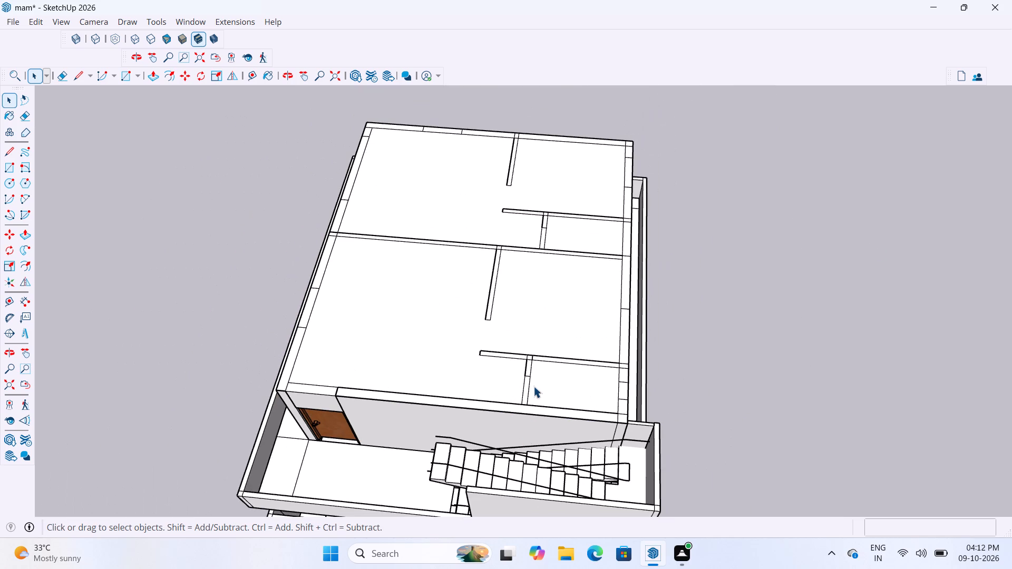
Reopen the first-floor group and make the new face over the wall tops its own group.
double_click(541, 381)
left_click(563, 376)
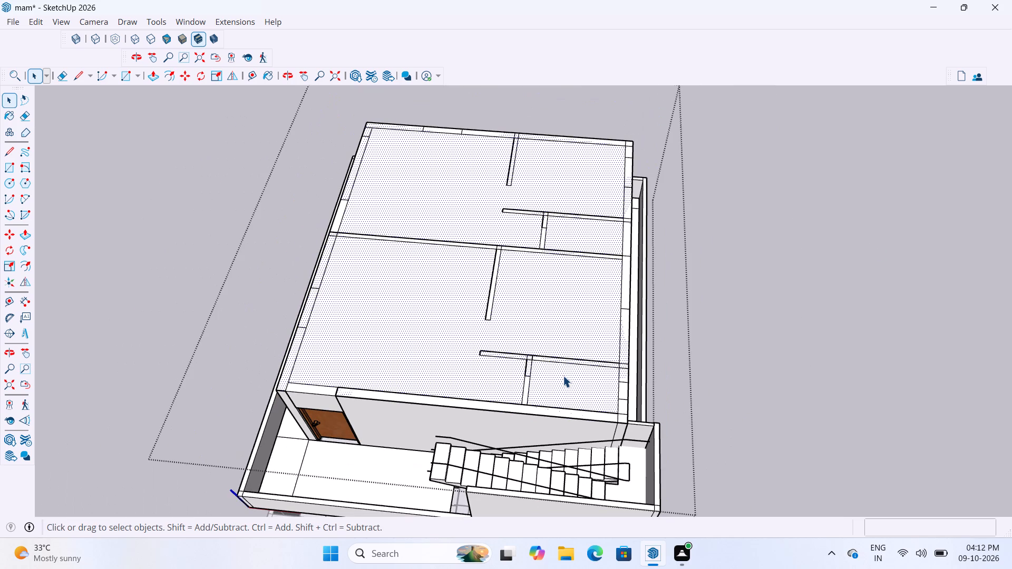
right_click(563, 376)
left_click(622, 139)
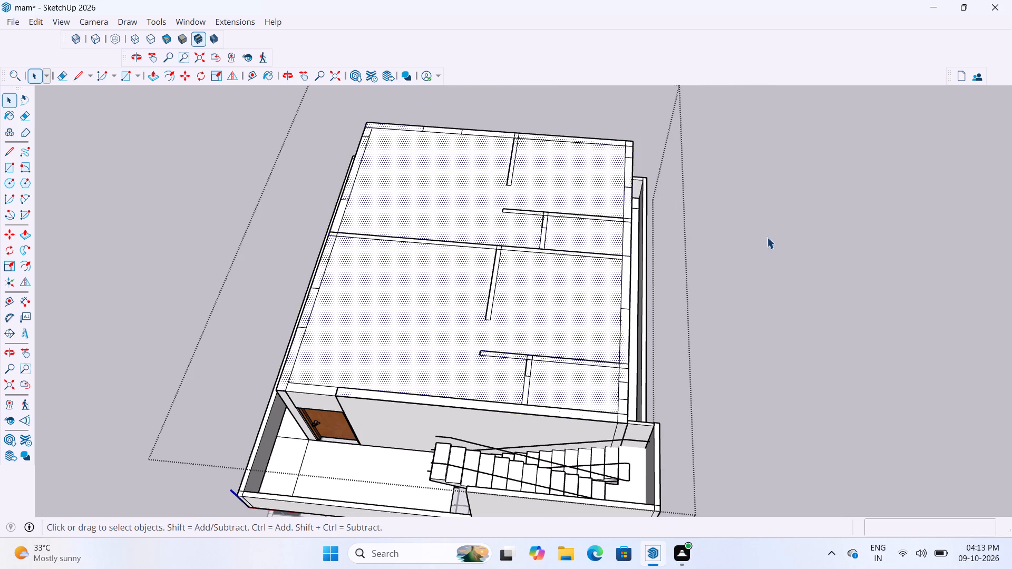
left_click(767, 237)
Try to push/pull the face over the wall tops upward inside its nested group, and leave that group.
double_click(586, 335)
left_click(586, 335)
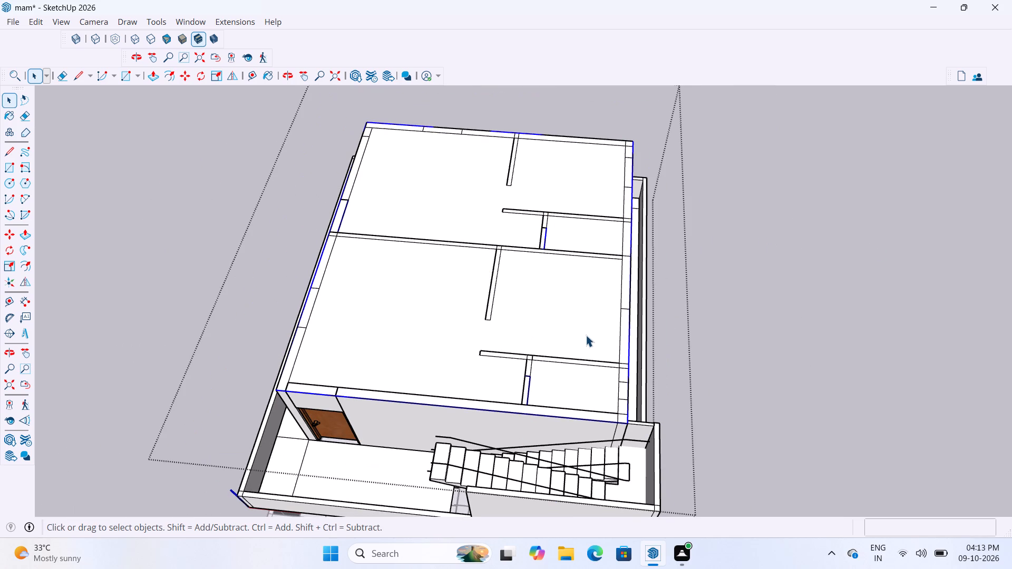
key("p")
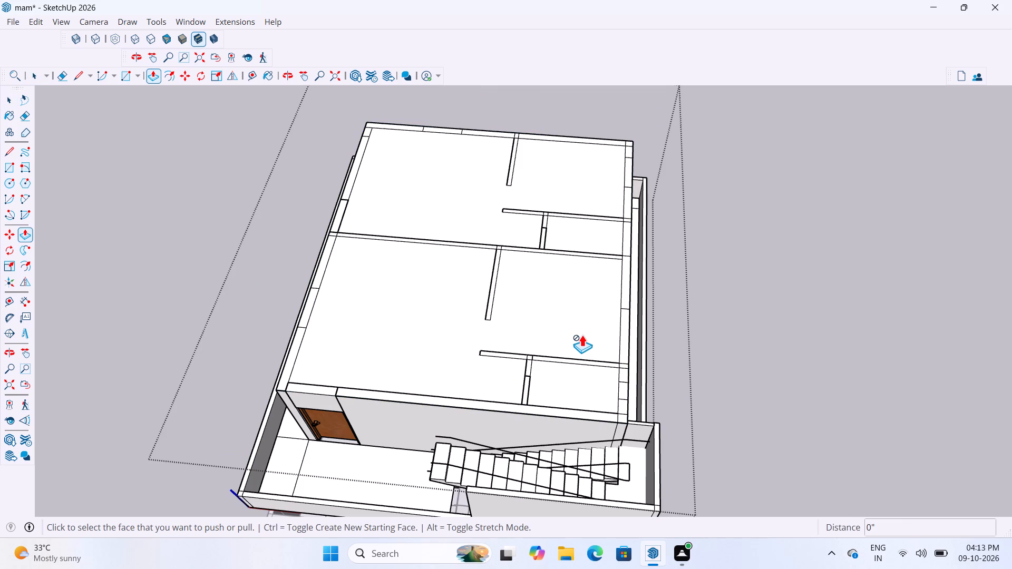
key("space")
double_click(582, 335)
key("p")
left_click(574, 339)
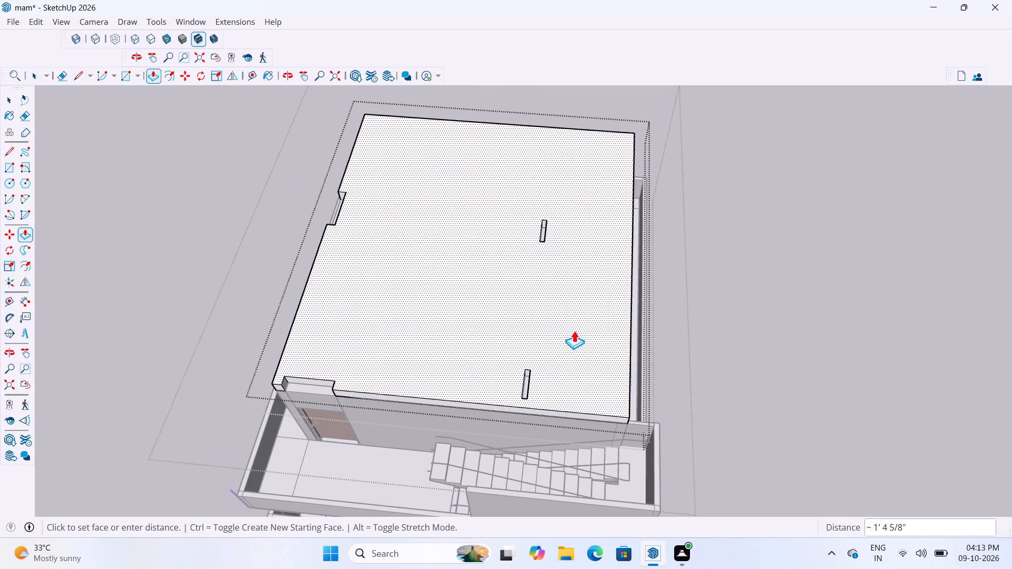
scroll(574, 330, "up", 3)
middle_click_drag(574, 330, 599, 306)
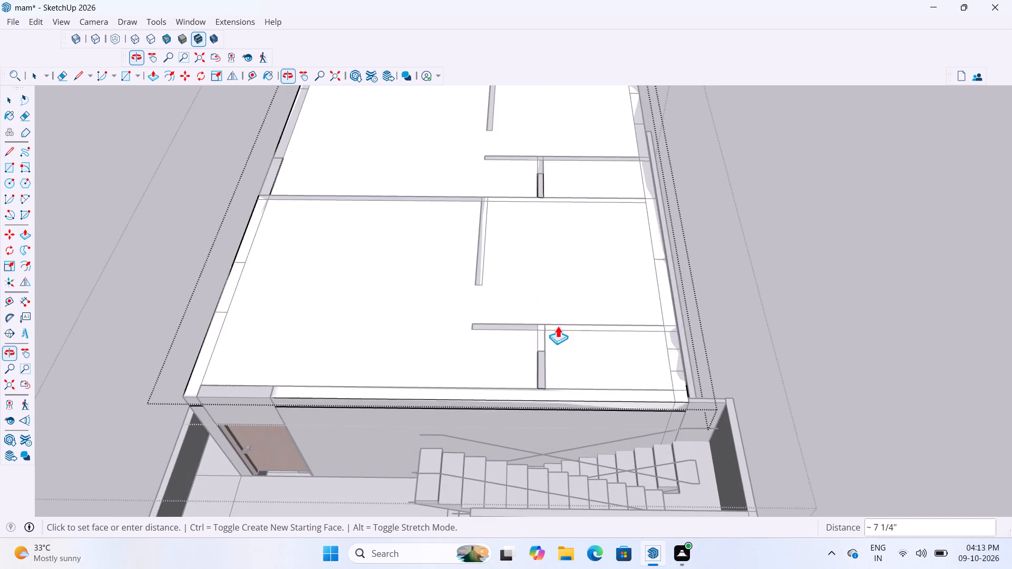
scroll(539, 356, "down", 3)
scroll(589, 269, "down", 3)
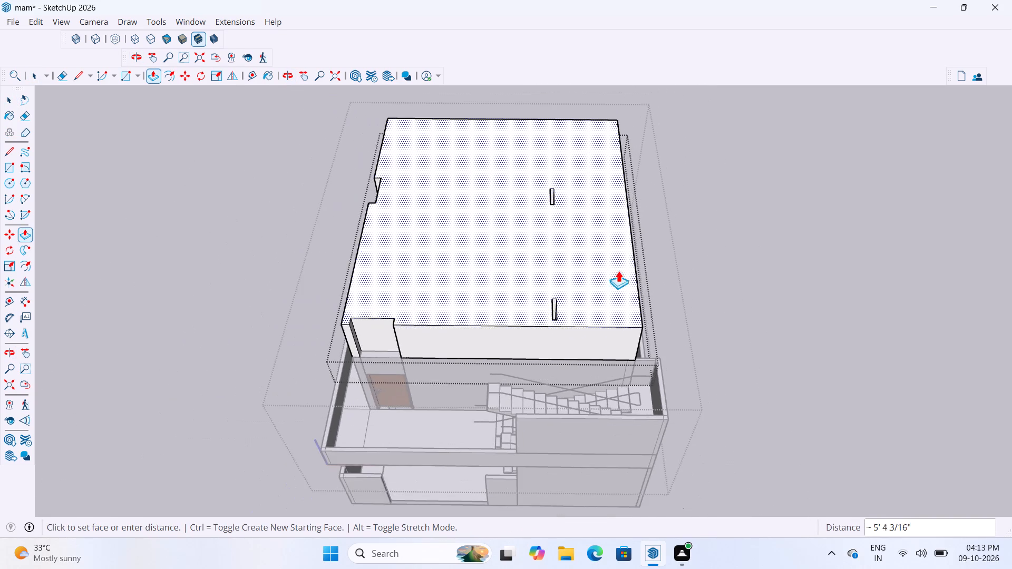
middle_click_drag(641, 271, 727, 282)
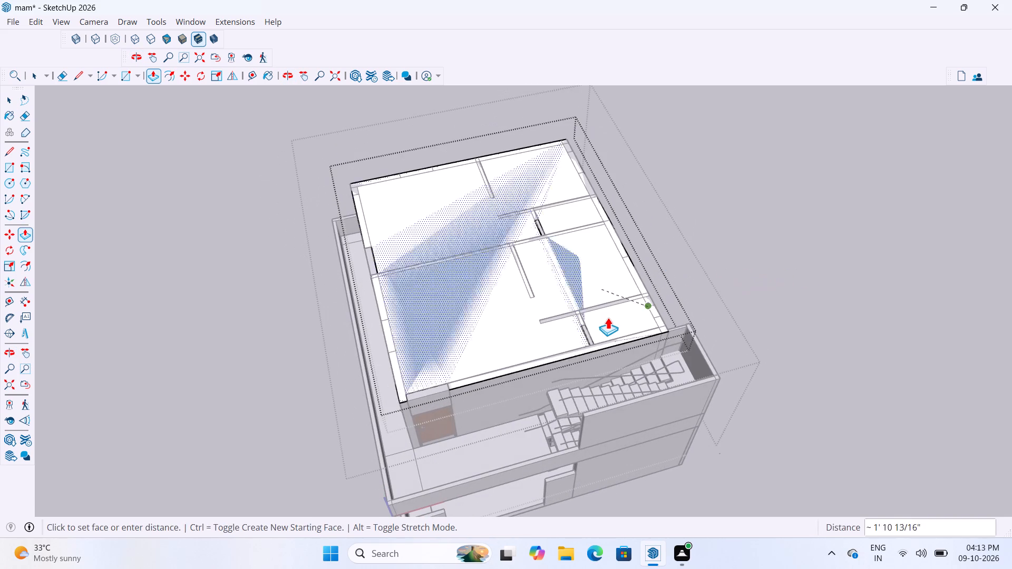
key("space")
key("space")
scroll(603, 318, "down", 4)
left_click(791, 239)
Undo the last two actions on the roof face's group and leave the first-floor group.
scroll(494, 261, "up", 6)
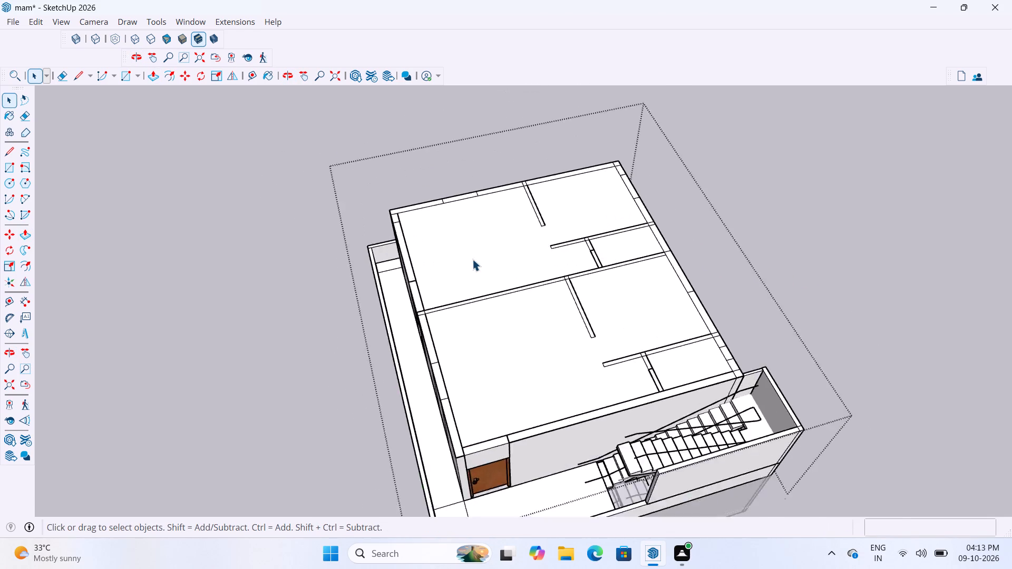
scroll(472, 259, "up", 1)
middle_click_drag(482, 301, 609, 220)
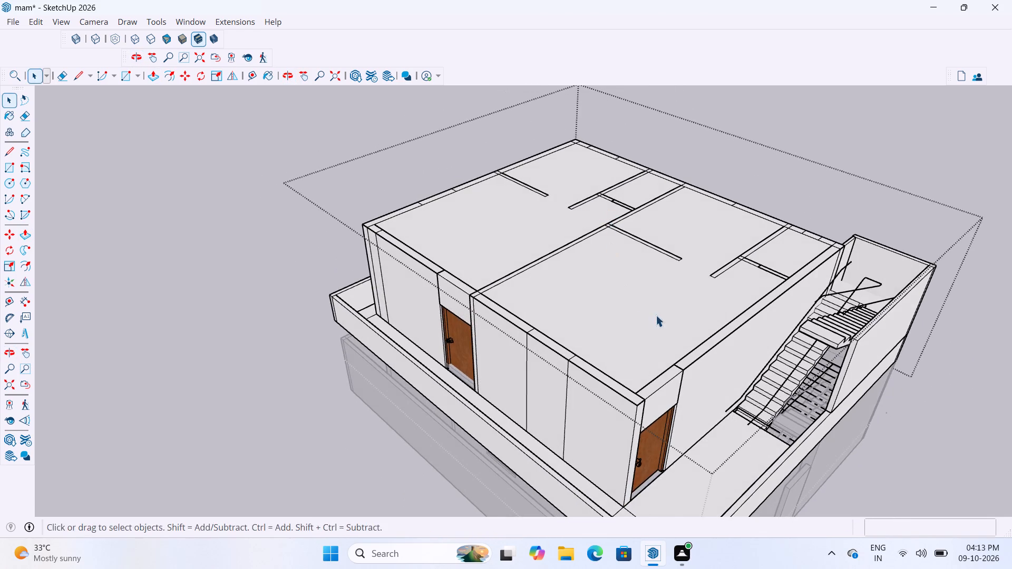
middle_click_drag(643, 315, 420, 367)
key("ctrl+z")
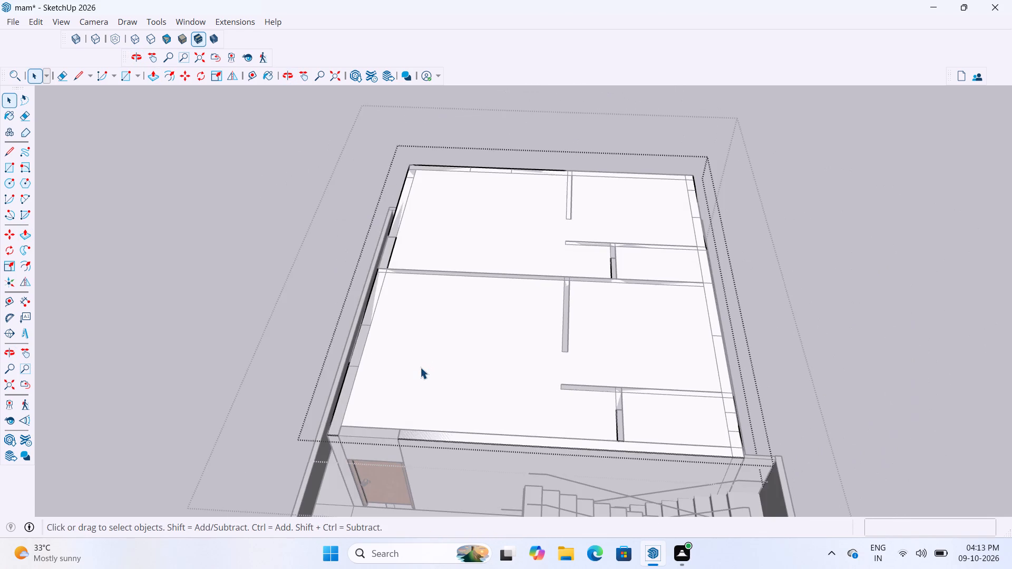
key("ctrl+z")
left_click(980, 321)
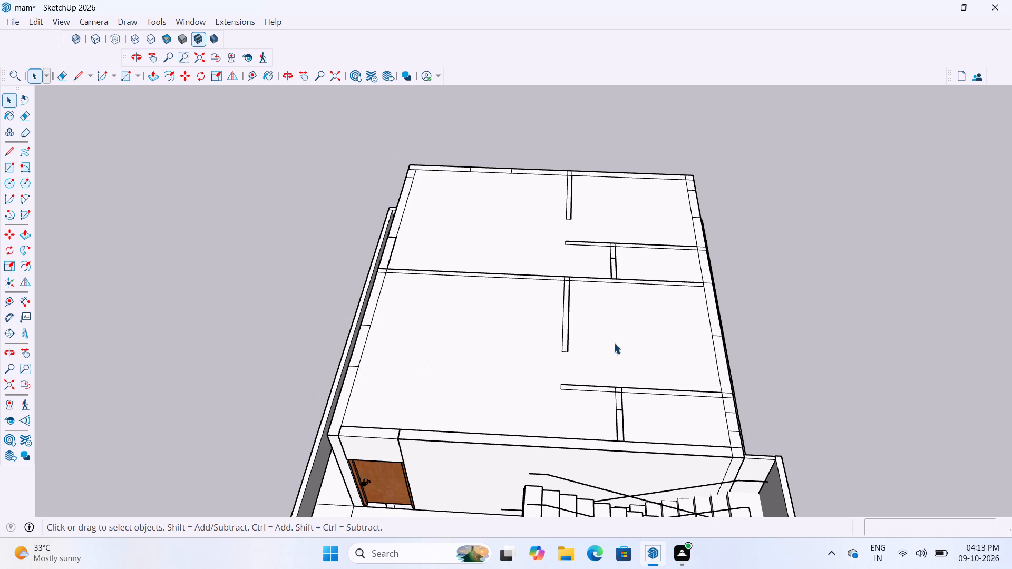
Select the roof face's group inside the first floor and examine its outline along the wall tops and above the doors.
left_click(579, 336)
double_click(579, 336)
left_click(587, 355)
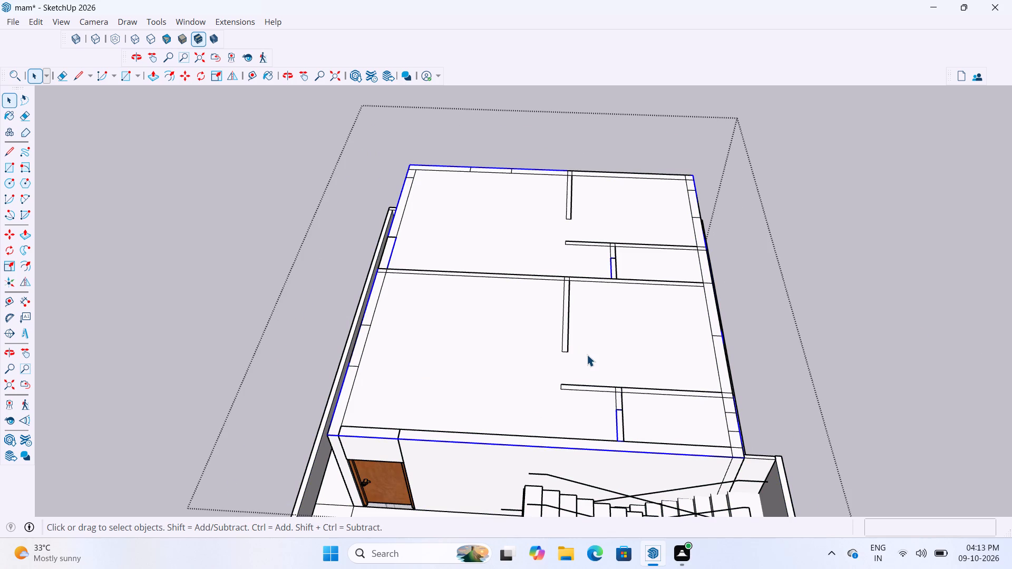
scroll(391, 411, "up", 4)
middle_click_drag(352, 384, 412, 388)
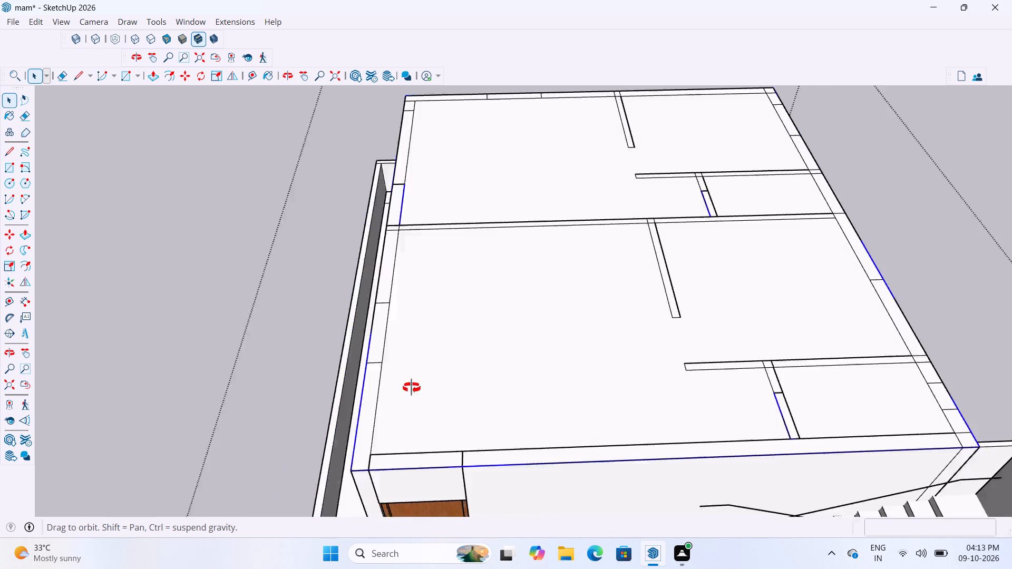
middle_click_drag(412, 388, 523, 386)
scroll(548, 326, "up", 5)
scroll(549, 319, "down", 4)
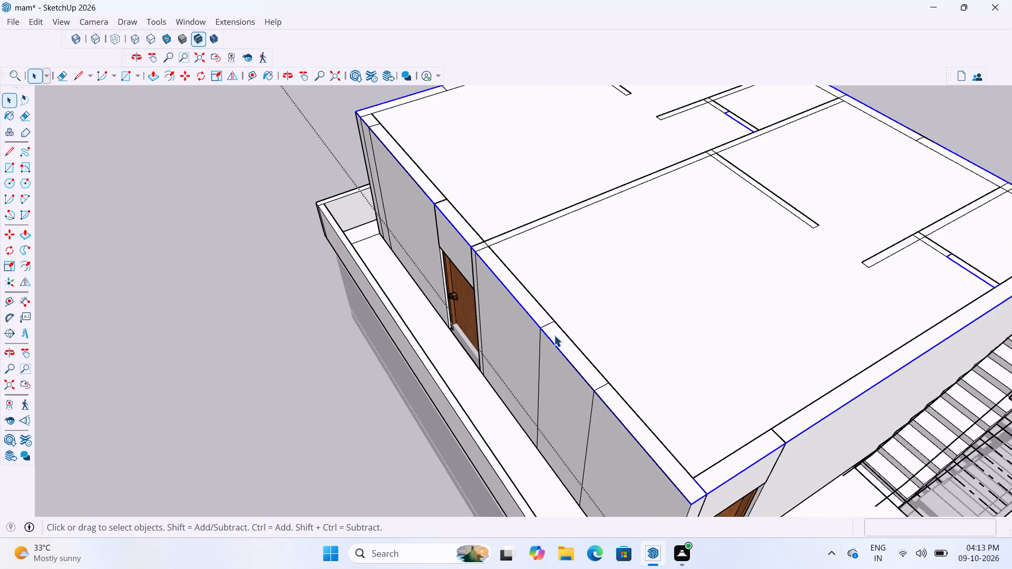
scroll(554, 335, "up", 6)
scroll(458, 357, "down", 9)
middle_click_drag(526, 352, 446, 350)
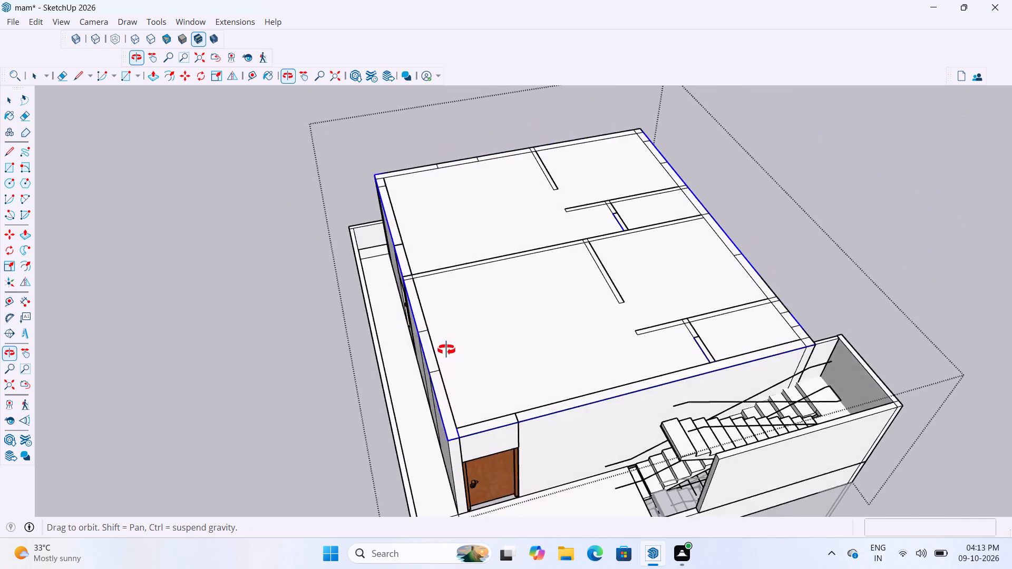
middle_click_drag(446, 350, 408, 362)
scroll(466, 334, "up", 4)
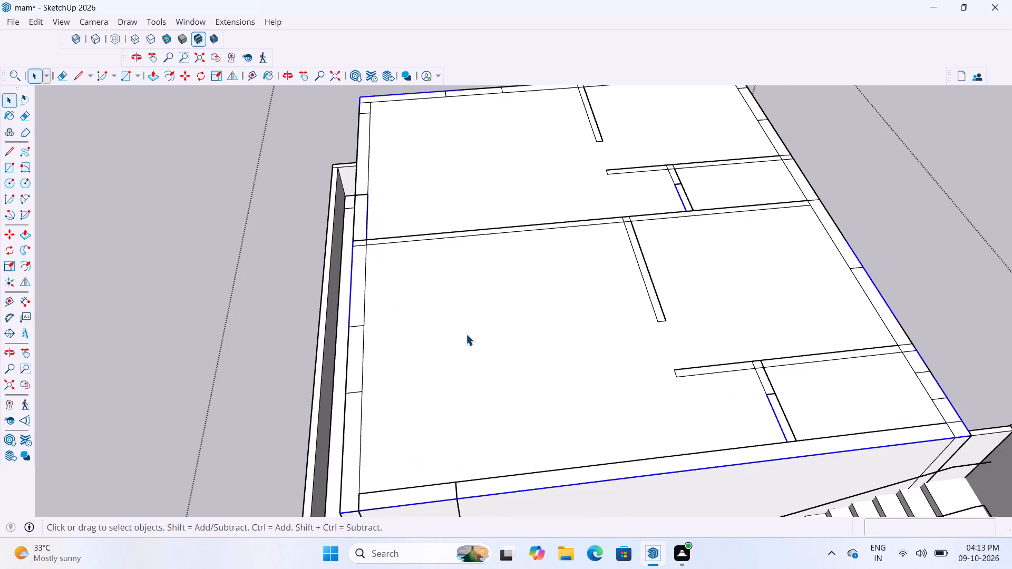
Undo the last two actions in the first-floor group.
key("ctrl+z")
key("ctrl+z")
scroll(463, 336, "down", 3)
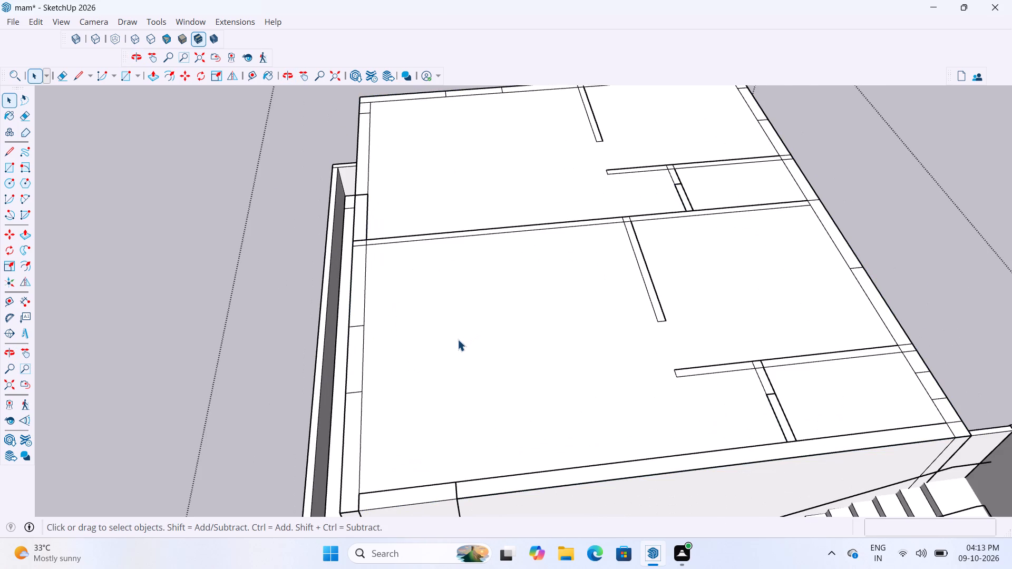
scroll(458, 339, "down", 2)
Select the roof face's group inside the first floor, and undo the last three actions.
left_click(943, 230)
triple_click(667, 316)
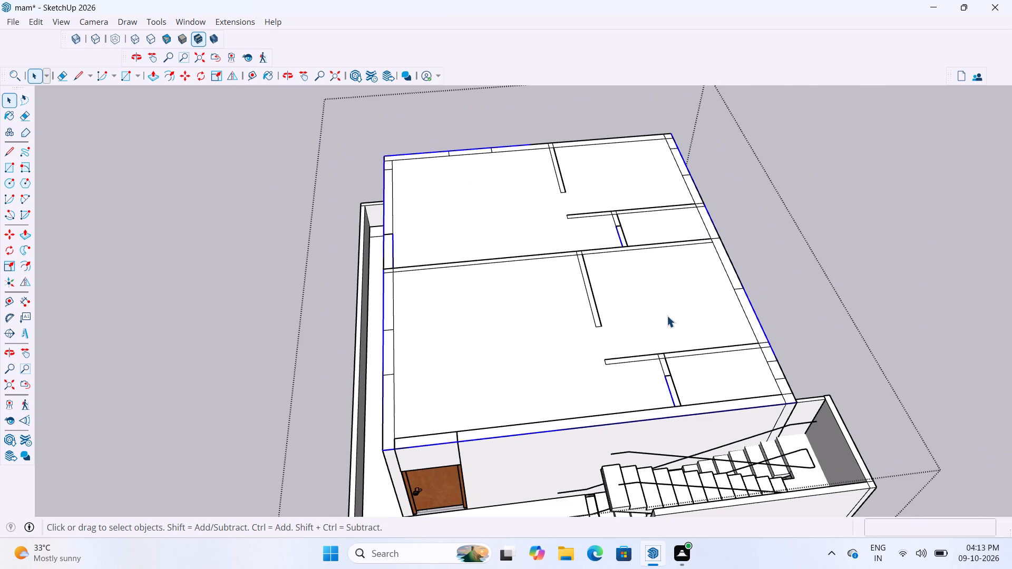
key("ctrl+z")
key("ctrl+z")
key("ctrl+z")
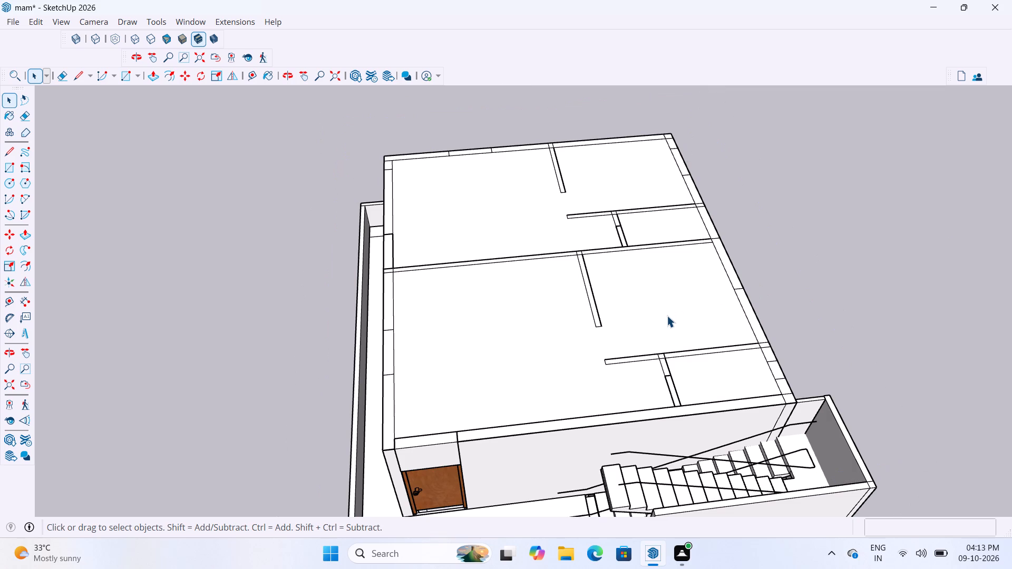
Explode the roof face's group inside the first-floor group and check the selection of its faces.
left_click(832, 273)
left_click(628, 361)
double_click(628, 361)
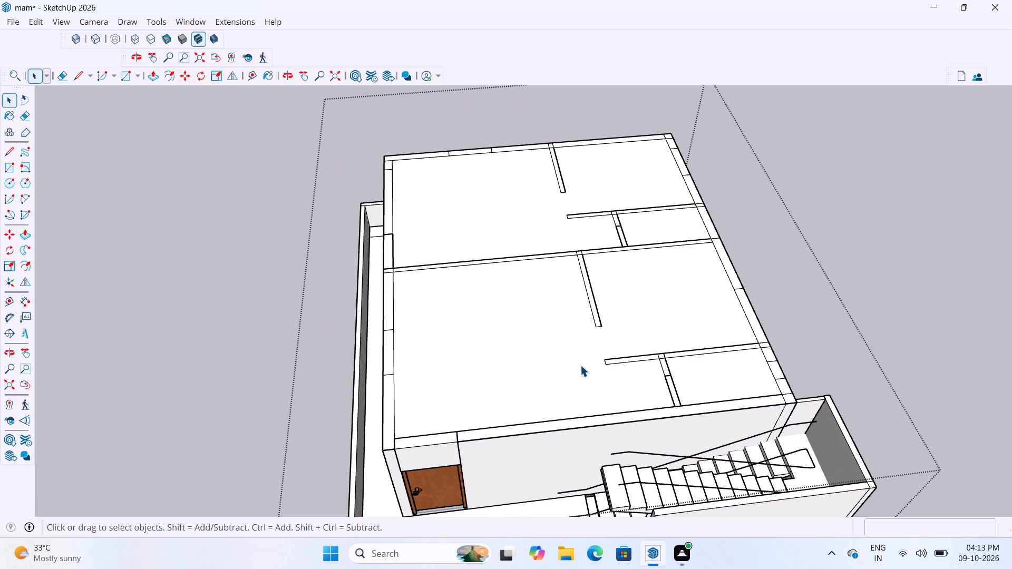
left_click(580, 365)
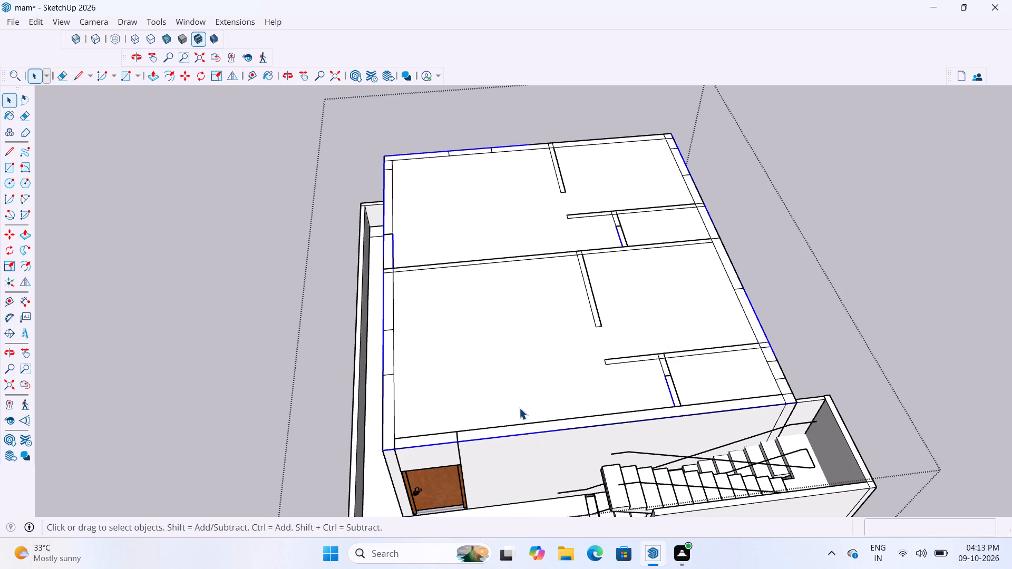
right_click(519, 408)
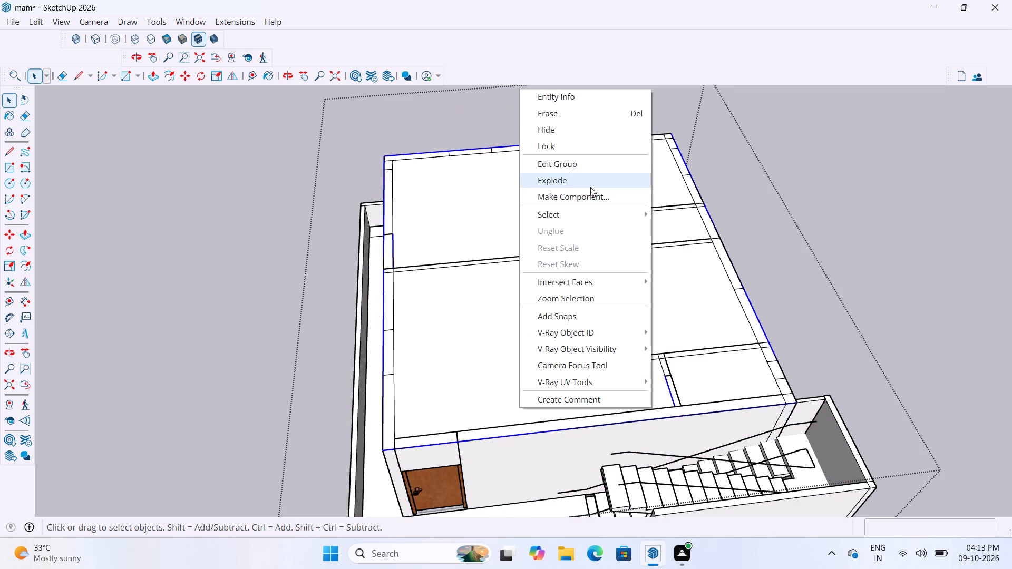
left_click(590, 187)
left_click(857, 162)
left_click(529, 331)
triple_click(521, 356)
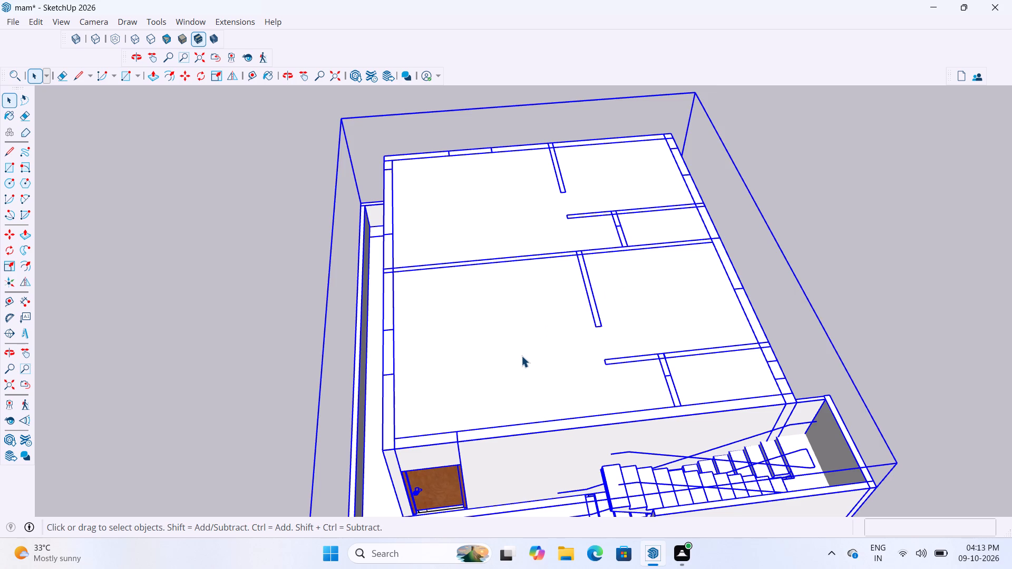
Undo the recent roof actions until the face over the first-floor wall tops is removed, and leave the first-floor group.
left_click(904, 195)
key("ctrl+z")
key("ctrl+z")
key("ctrl+z")
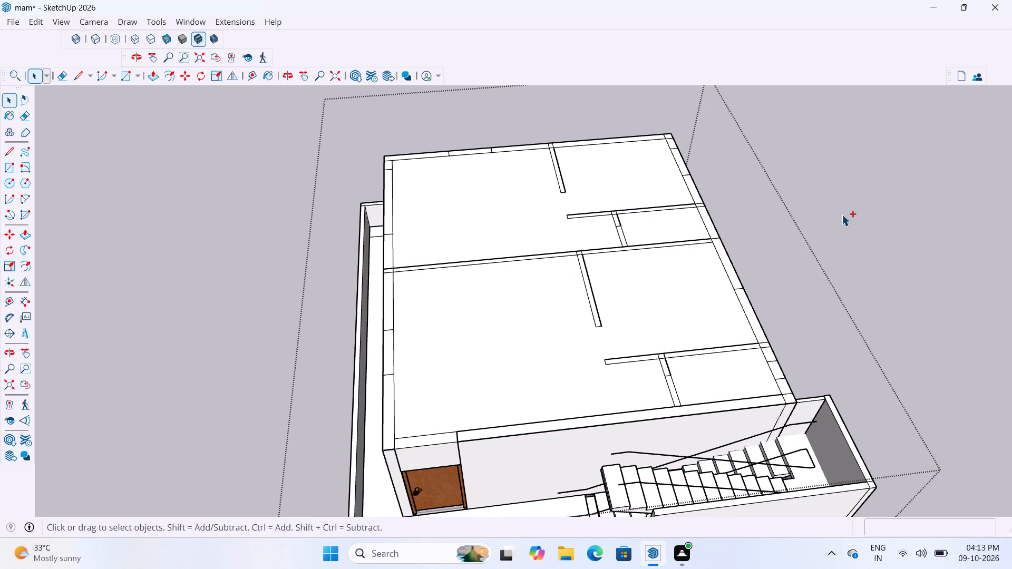
key("ctrl+z")
key("ctrl+z")
key("ctrl+z")
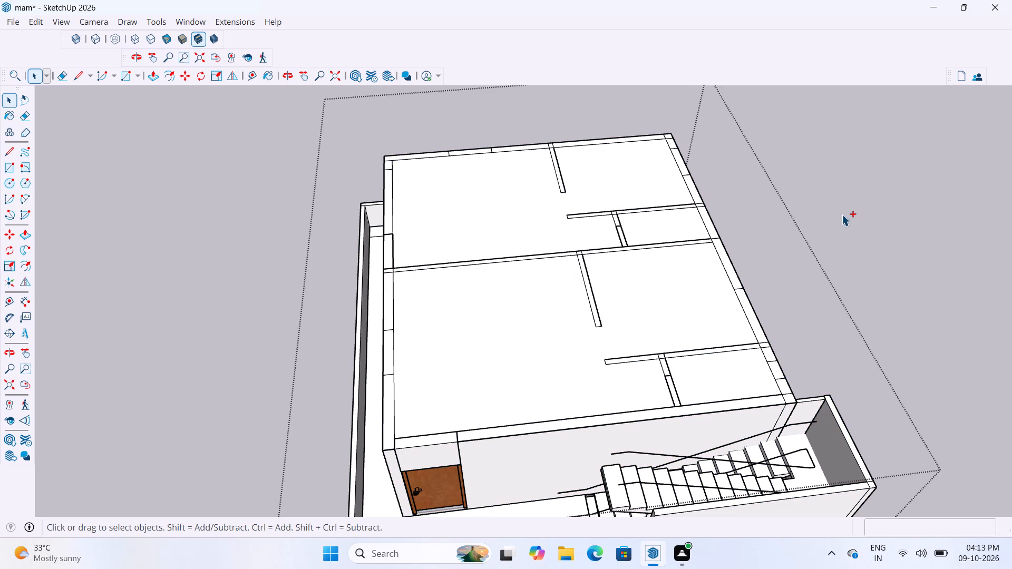
key("ctrl+z")
key("ctrl+z")
key("ctrl+z")
key("ctrl+z")
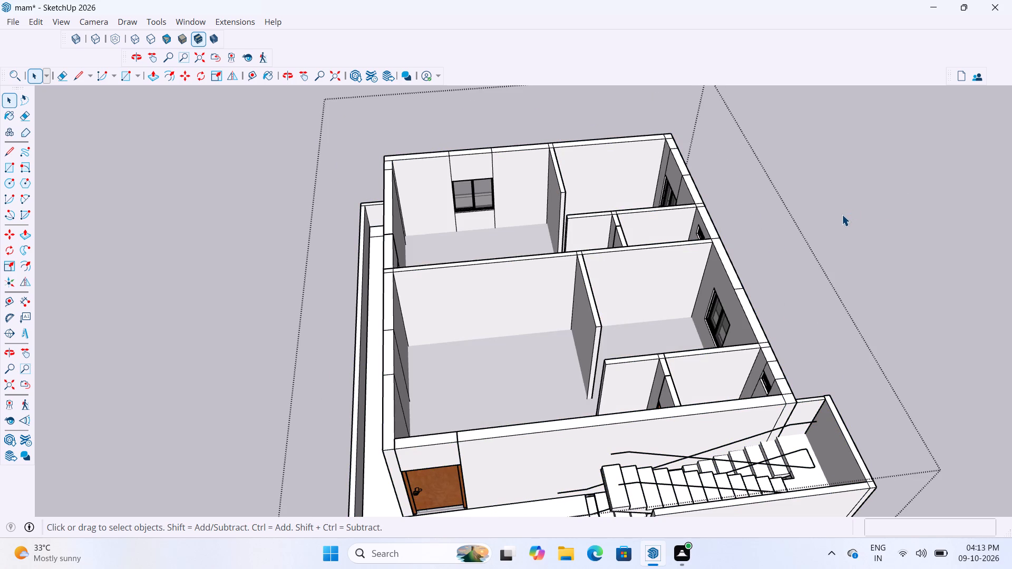
left_click(842, 214)
Examine the stacked two-storey building from the front, the window side and above, including its staircase and open rooms.
scroll(805, 349, "down", 5)
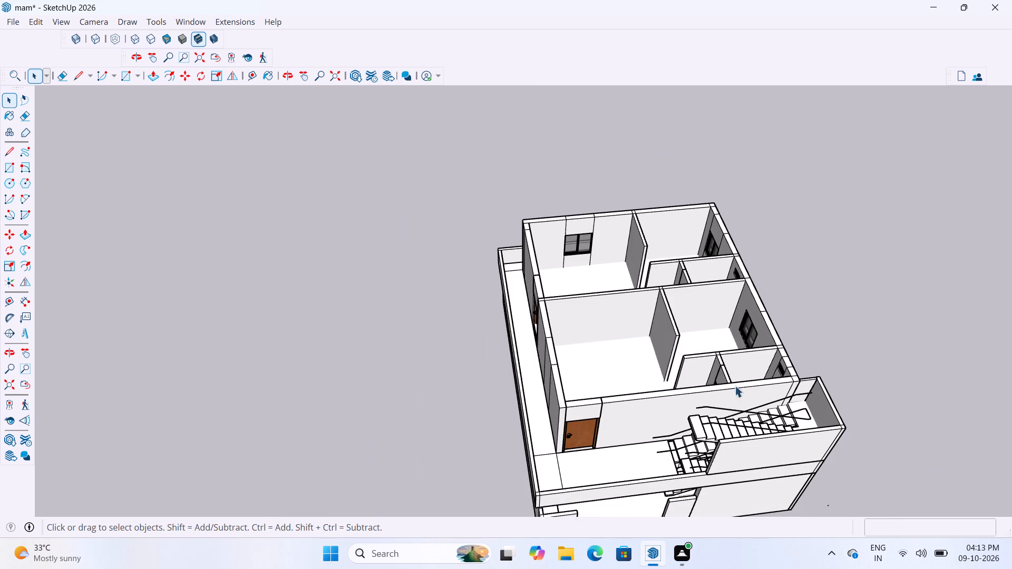
middle_click_drag(668, 376, 584, 299)
scroll(583, 301, "down", 4)
scroll(610, 412, "up", 8)
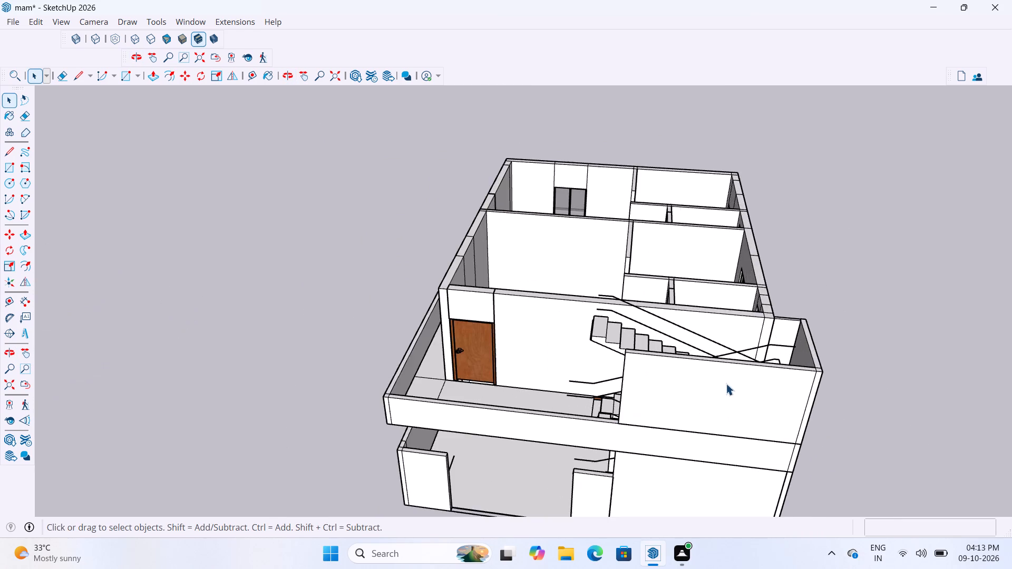
middle_click_drag(768, 322, 439, 294)
scroll(541, 367, "down", 4)
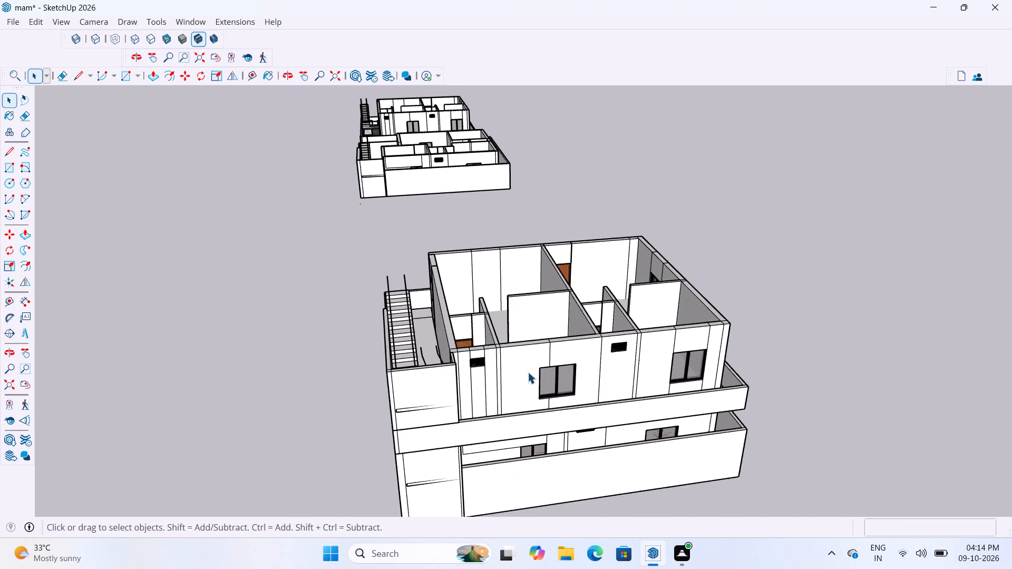
scroll(549, 396, "up", 4)
middle_click_drag(498, 329, 955, 444)
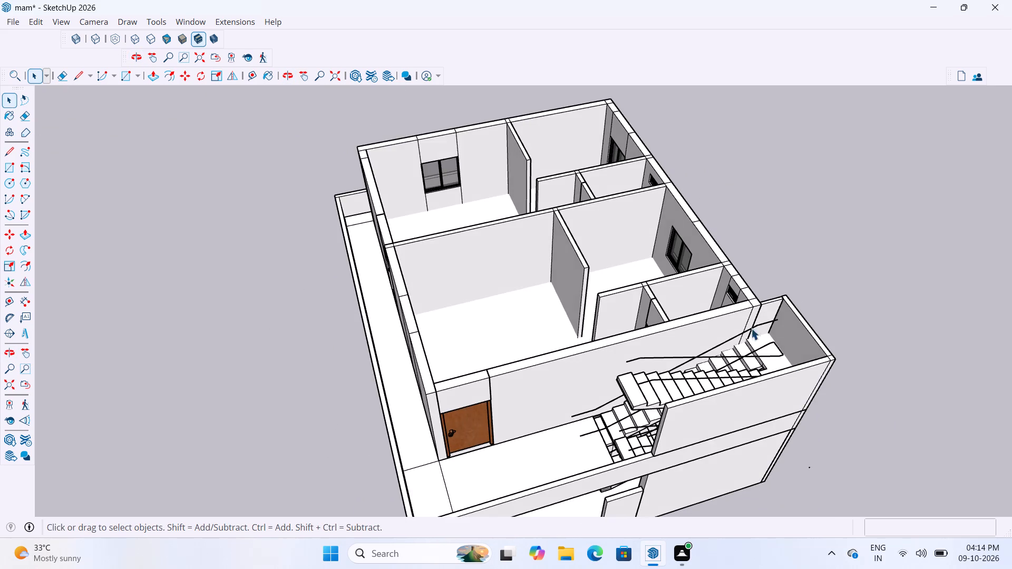
scroll(645, 416, "down", 7)
middle_click_drag(693, 395, 616, 313)
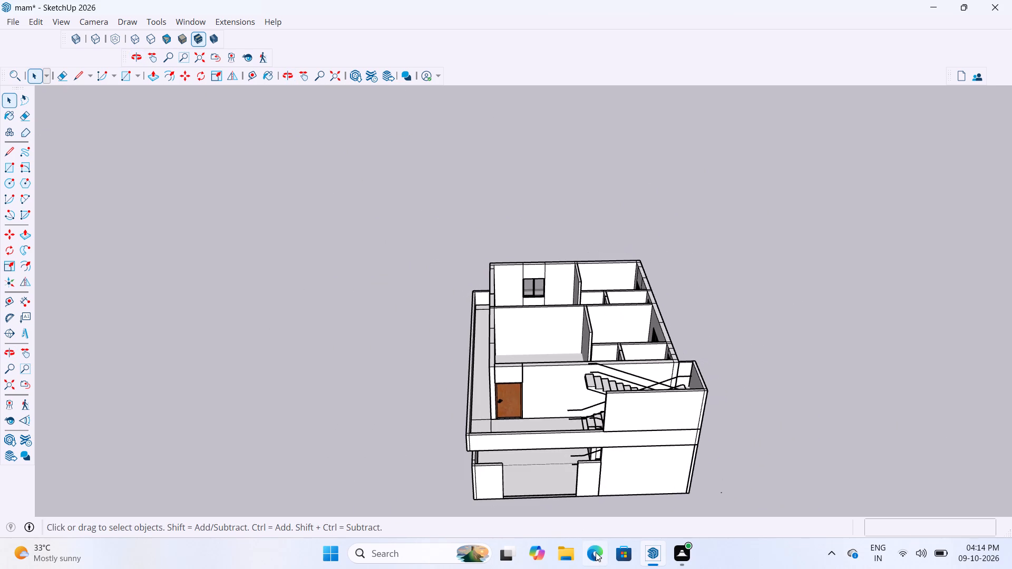
Start the Paint Bucket, move the tray clear of the model and browse the Solid Colors materials.
key("b")
scroll(810, 365, "down", 5)
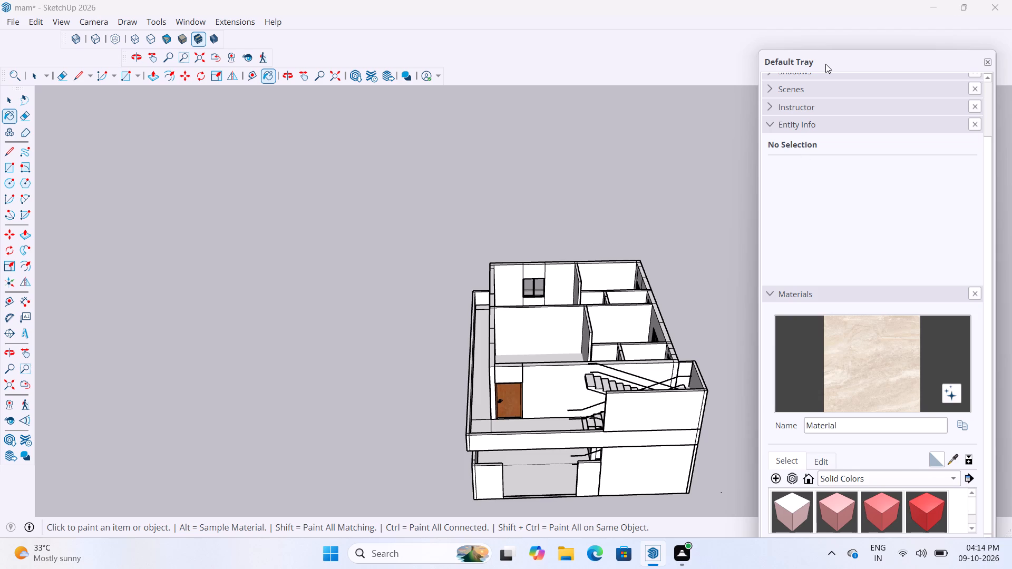
left_click_drag(825, 64, 804, 12)
scroll(900, 445, "down", 4)
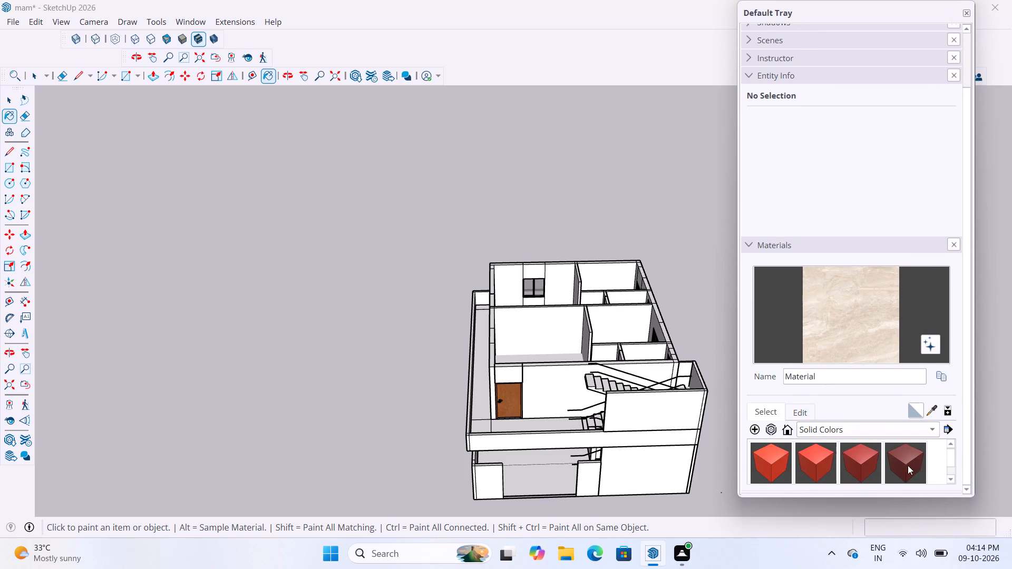
scroll(932, 473, "down", 11)
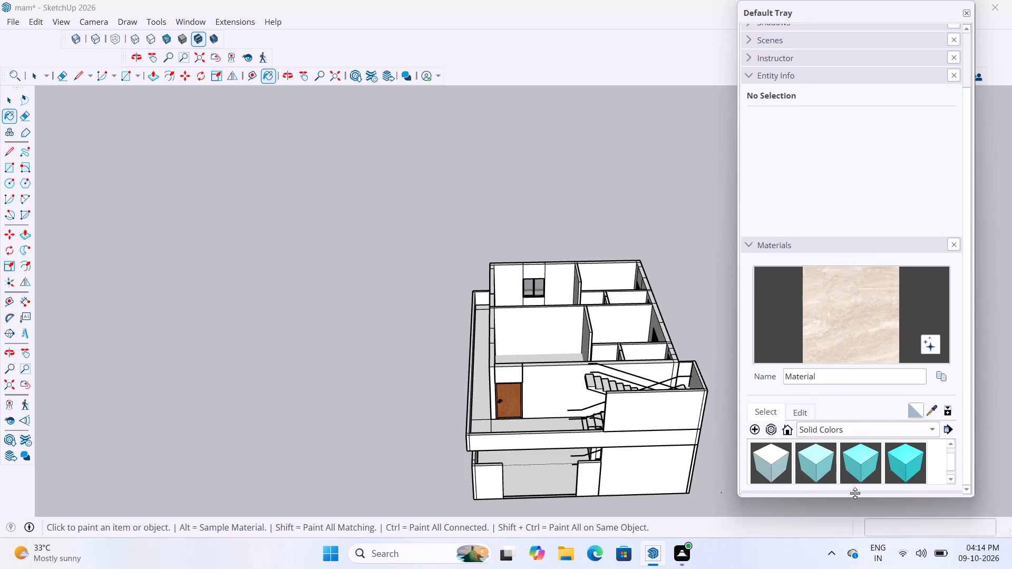
Leave the Paint Bucket, lengthen and reposition the Default Tray, and look through the Solid Colors swatches down to the blues.
left_click_drag(855, 493, 855, 518)
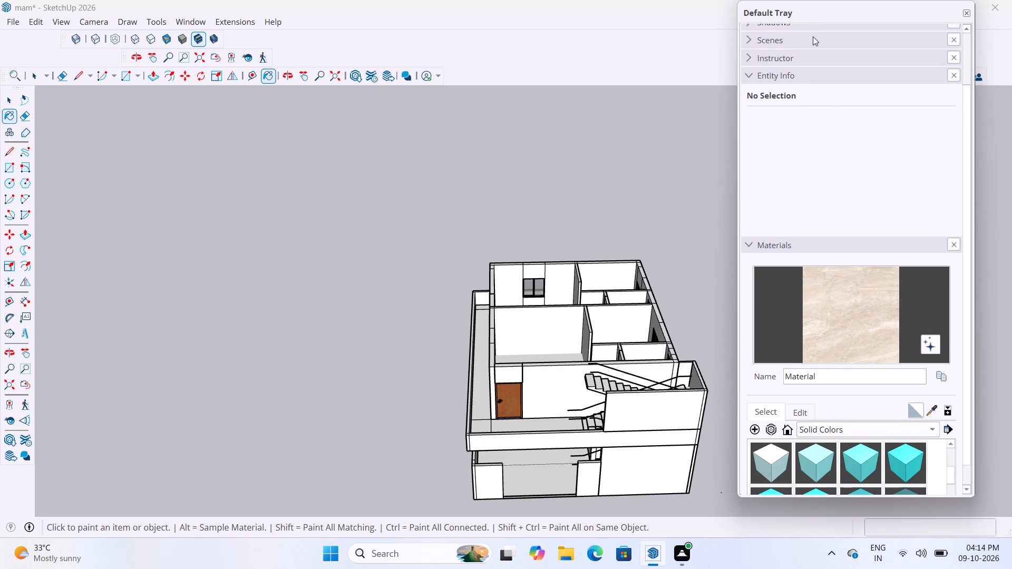
left_click_drag(843, 0, 843, 8)
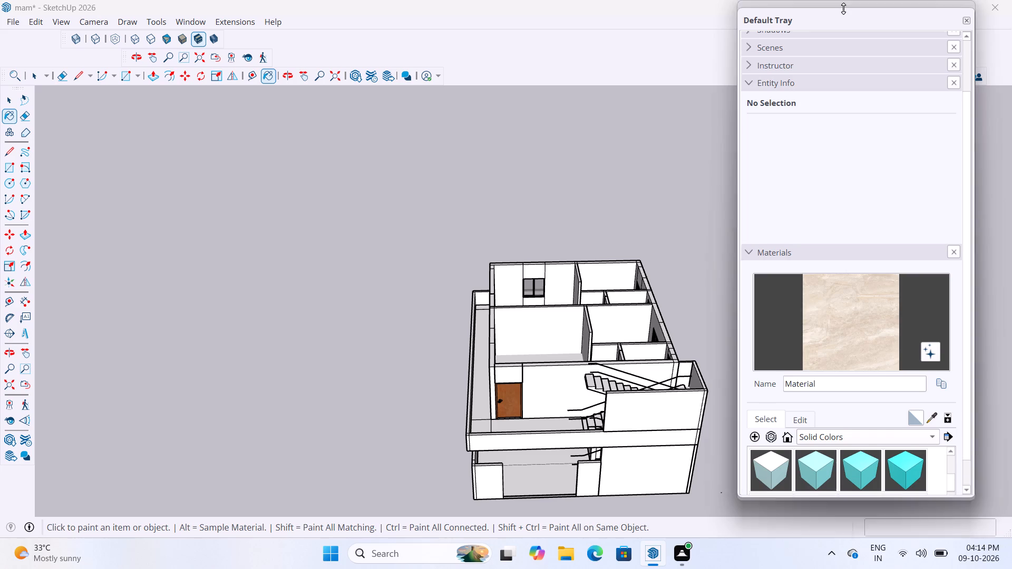
left_click_drag(843, 8, 843, 27)
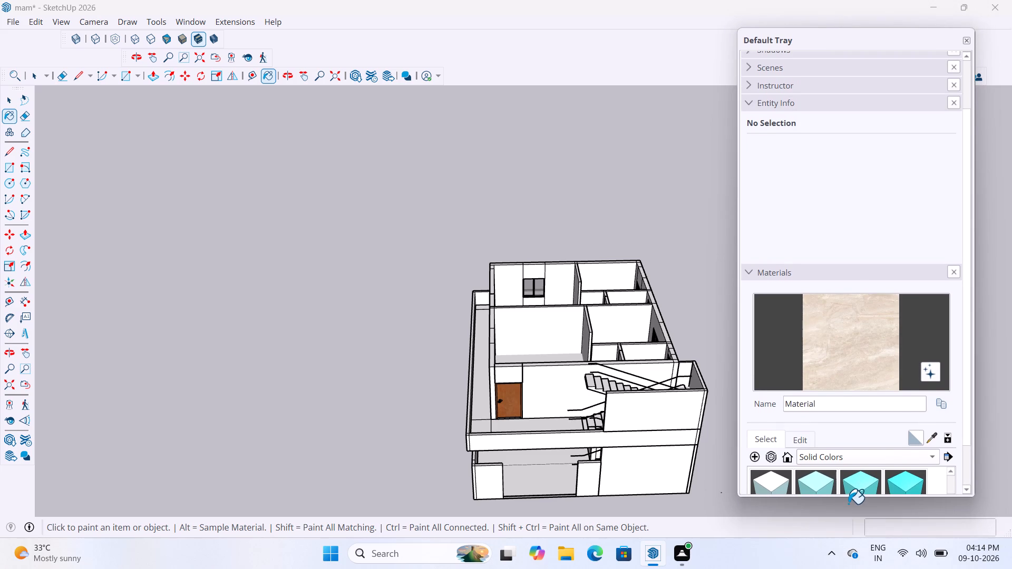
scroll(855, 503, "up", 3)
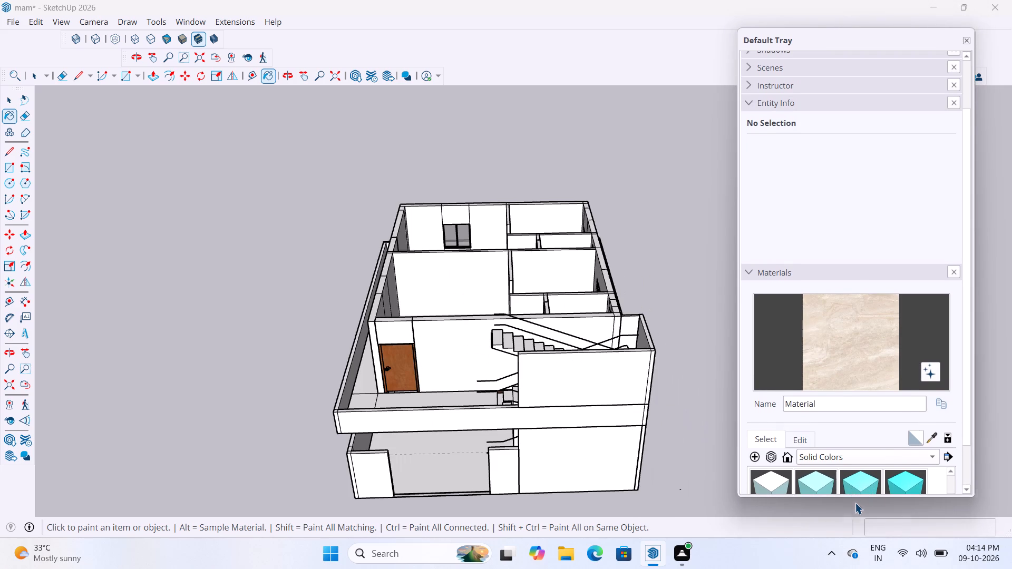
key("space")
left_click_drag(855, 496, 864, 527)
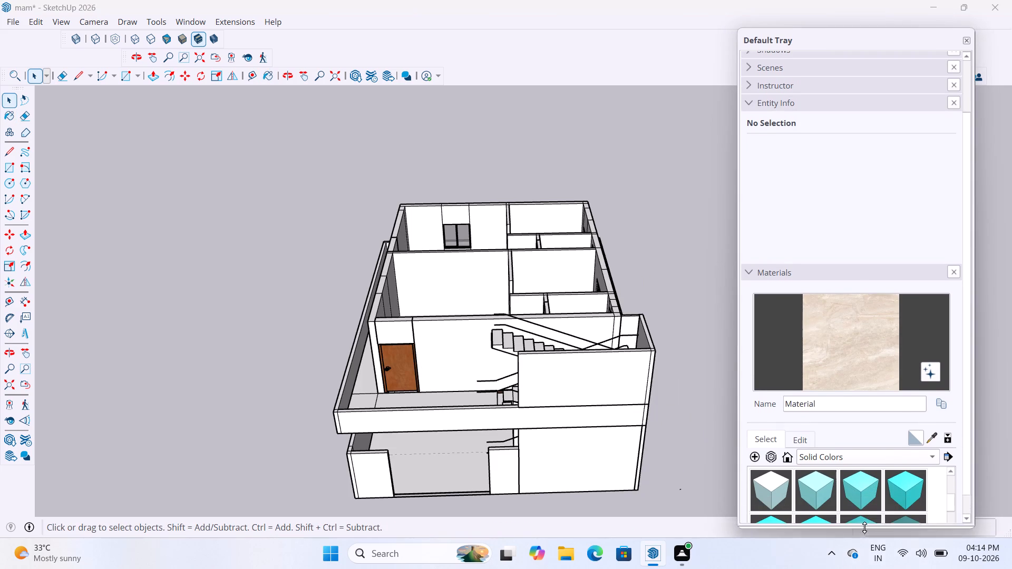
left_click_drag(864, 527, 865, 529)
left_click_drag(841, 43, 822, 21)
scroll(852, 568, "down", 3)
scroll(861, 467, "down", 3)
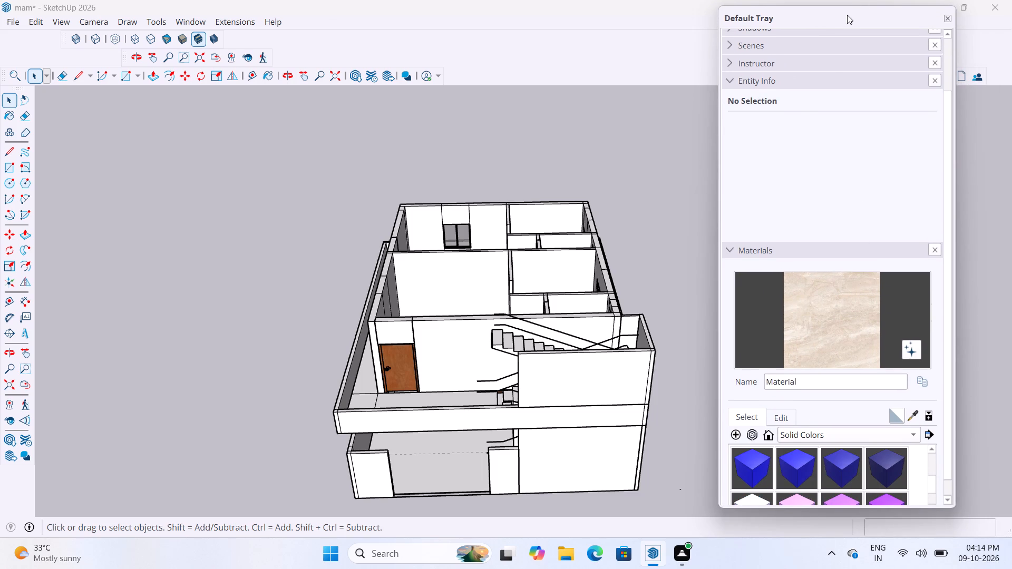
Reposition and resize the Default Tray to nearly full screen height so that more material swatches fit.
left_click_drag(846, 15, 848, 31)
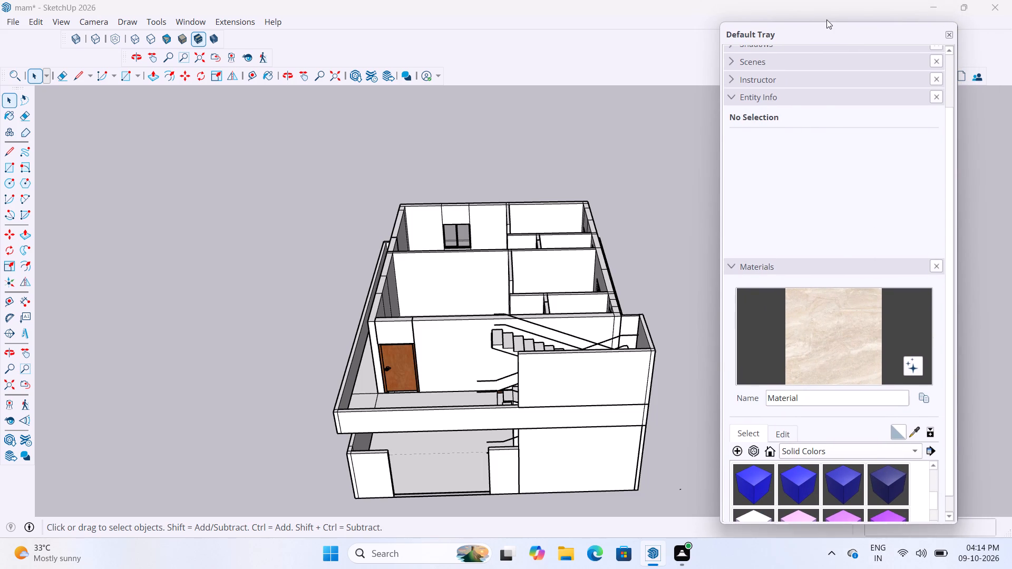
left_click_drag(830, 23, 828, 88)
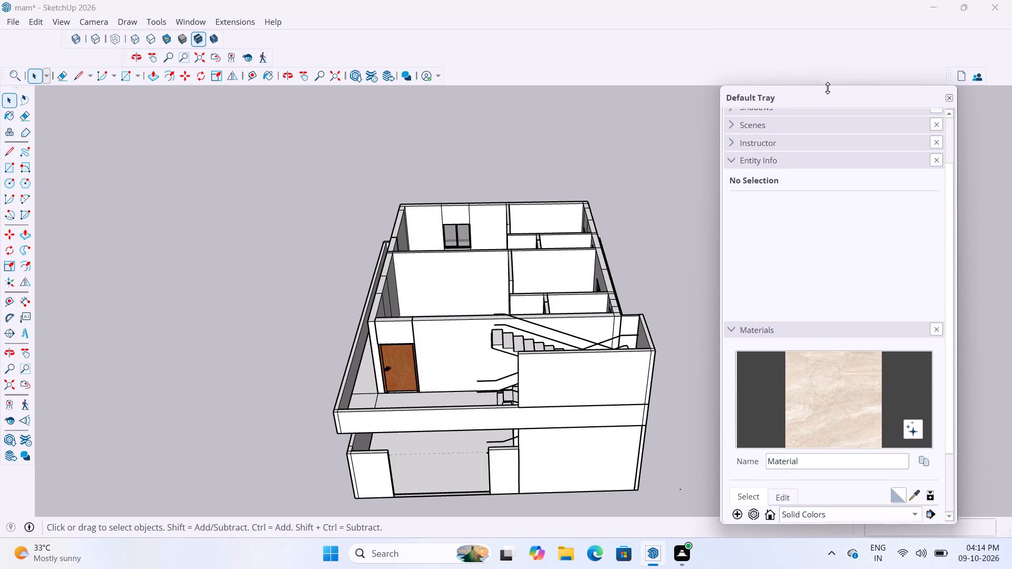
left_click_drag(828, 88, 828, 89)
left_click_drag(804, 103, 779, 33)
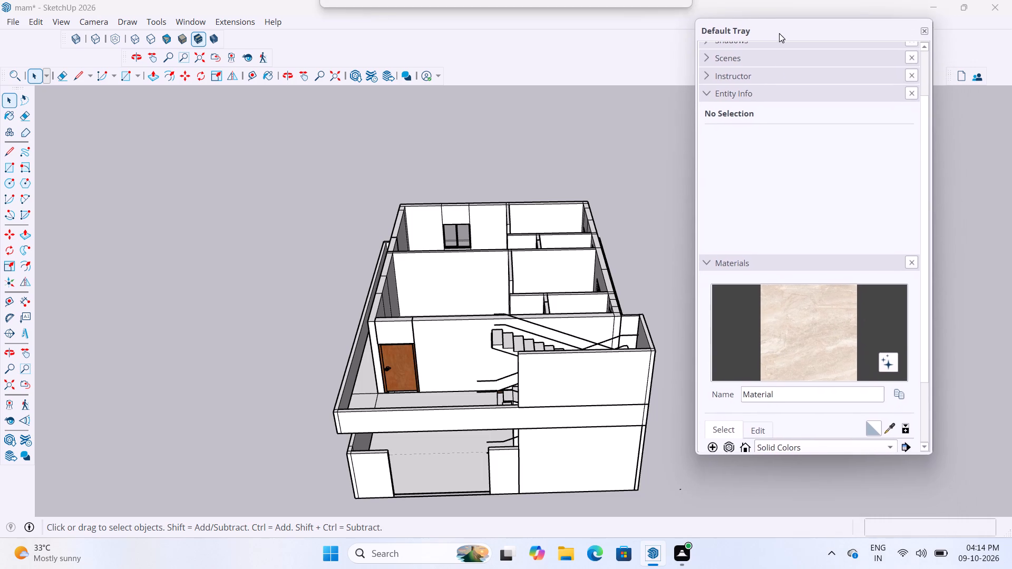
left_click_drag(779, 33, 780, 32)
left_click_drag(828, 451, 831, 461)
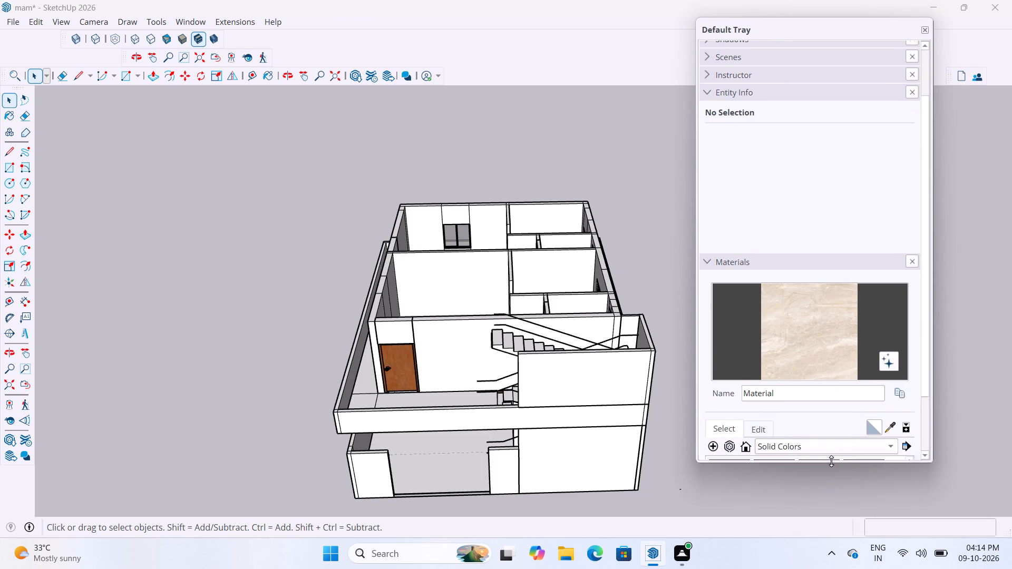
left_click_drag(831, 461, 834, 537)
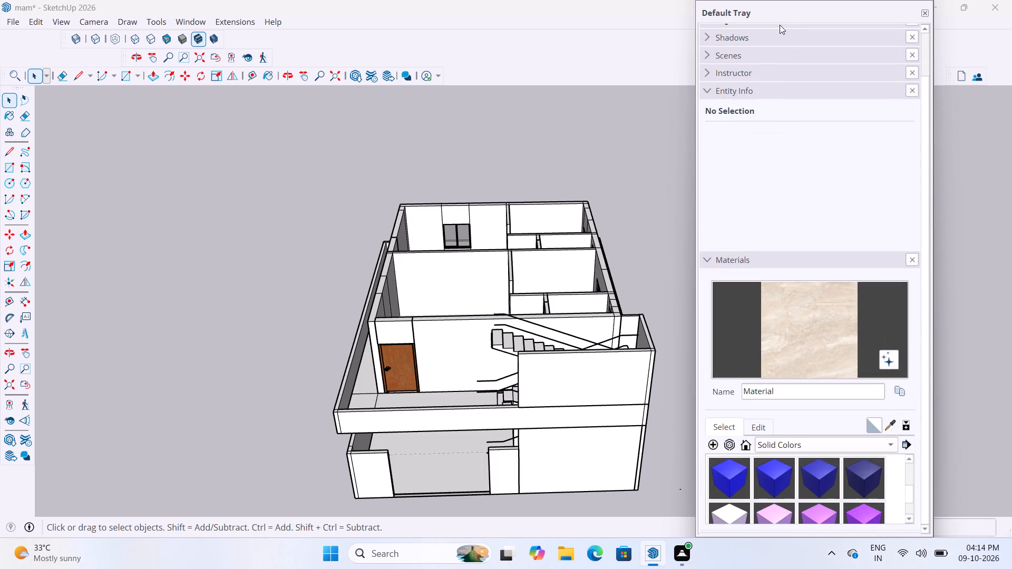
left_click(797, 10)
left_click_drag(810, 0, 810, 31)
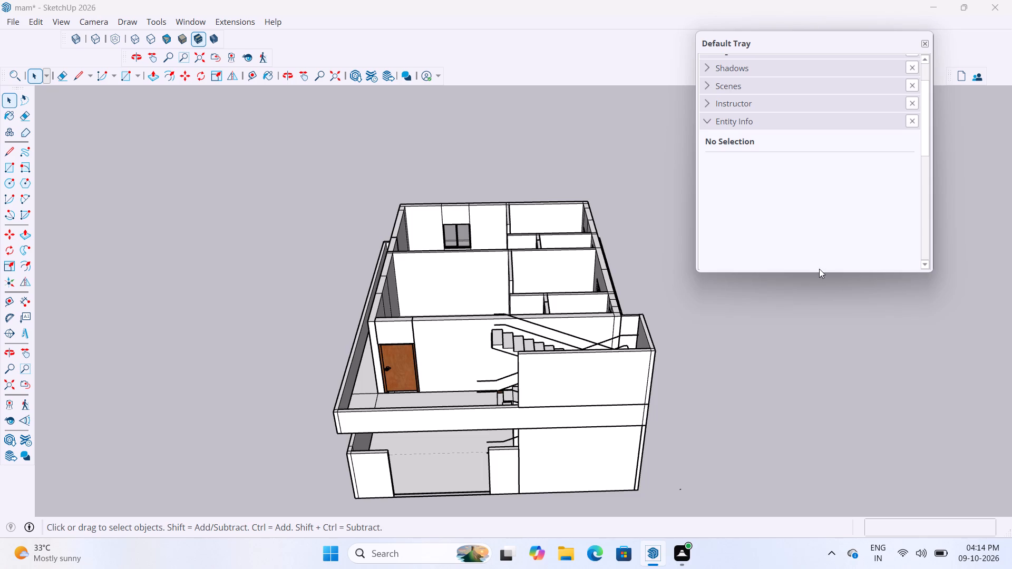
left_click_drag(820, 272, 838, 352)
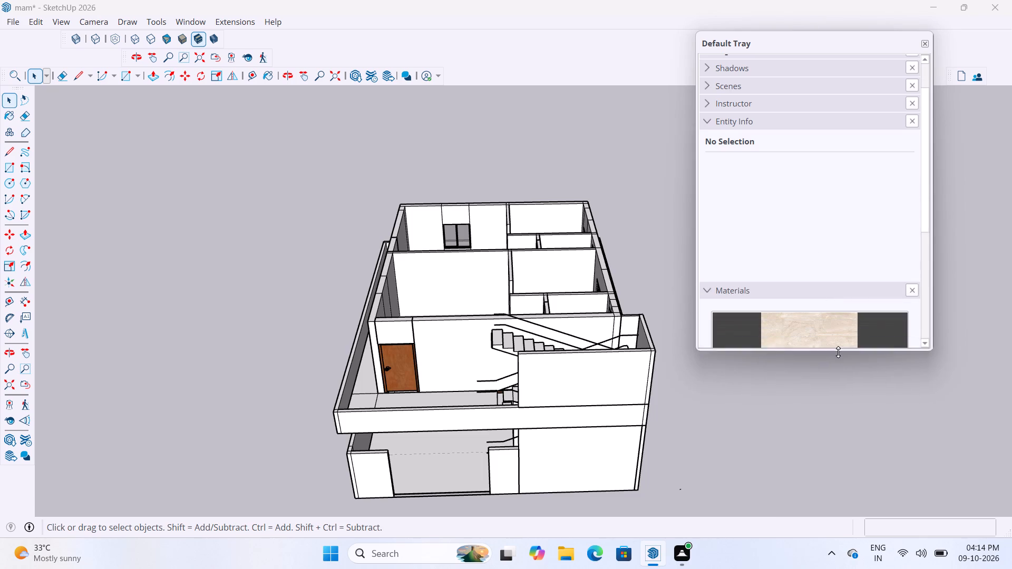
left_click_drag(838, 352, 832, 503)
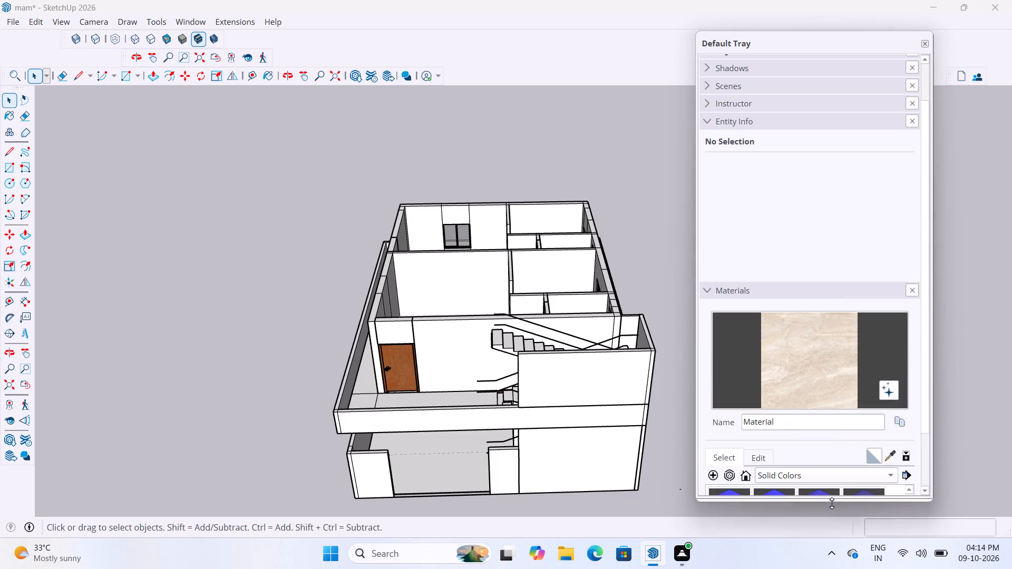
left_click_drag(832, 503, 821, 537)
Look through the Solid Colors swatches from the blues to the purples and pinks.
scroll(774, 79, "down", 1)
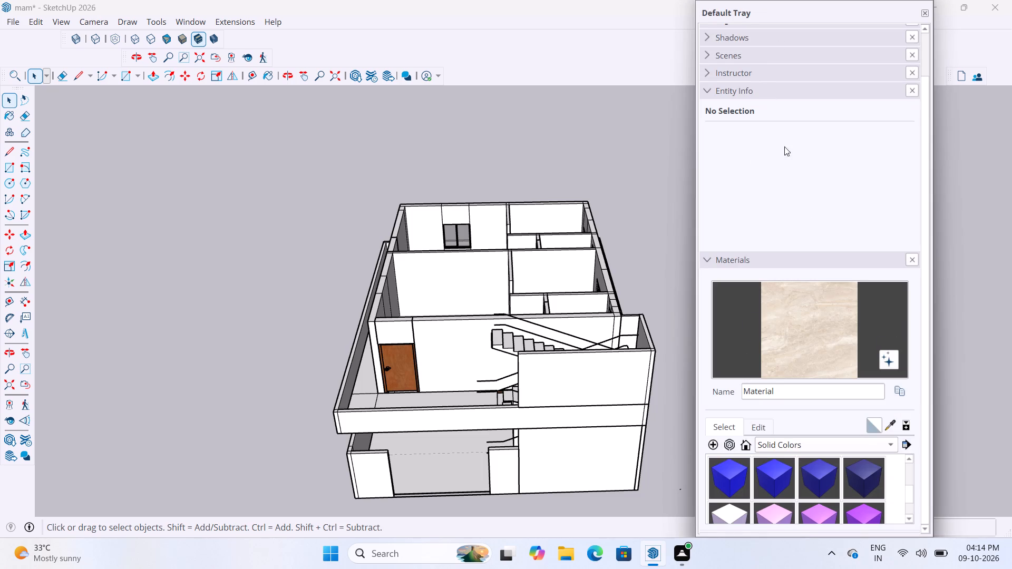
scroll(784, 146, "down", 1)
scroll(791, 439, "down", 4)
scroll(818, 490, "up", 2)
scroll(818, 490, "down", 5)
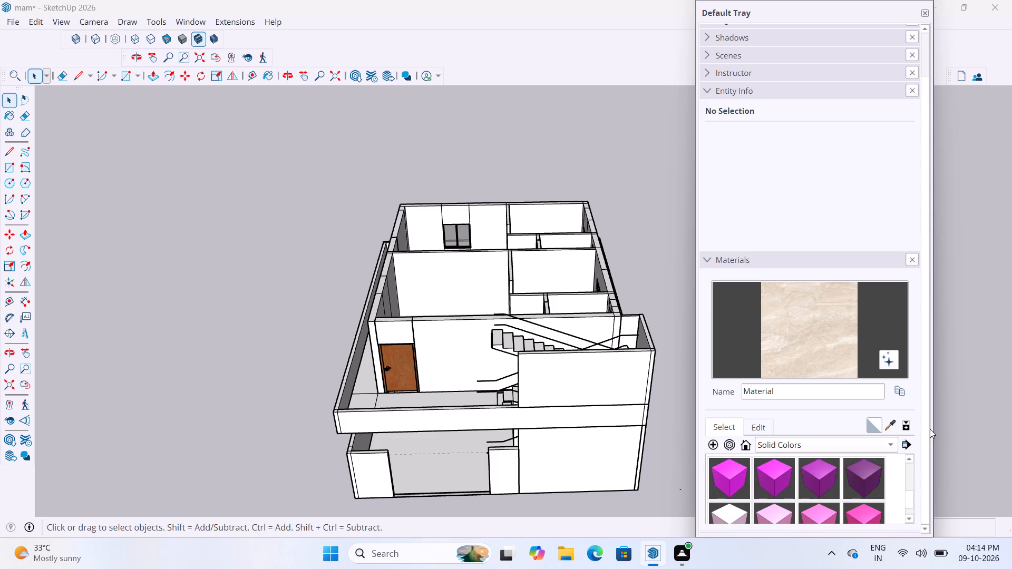
left_click(907, 424)
left_click(906, 428)
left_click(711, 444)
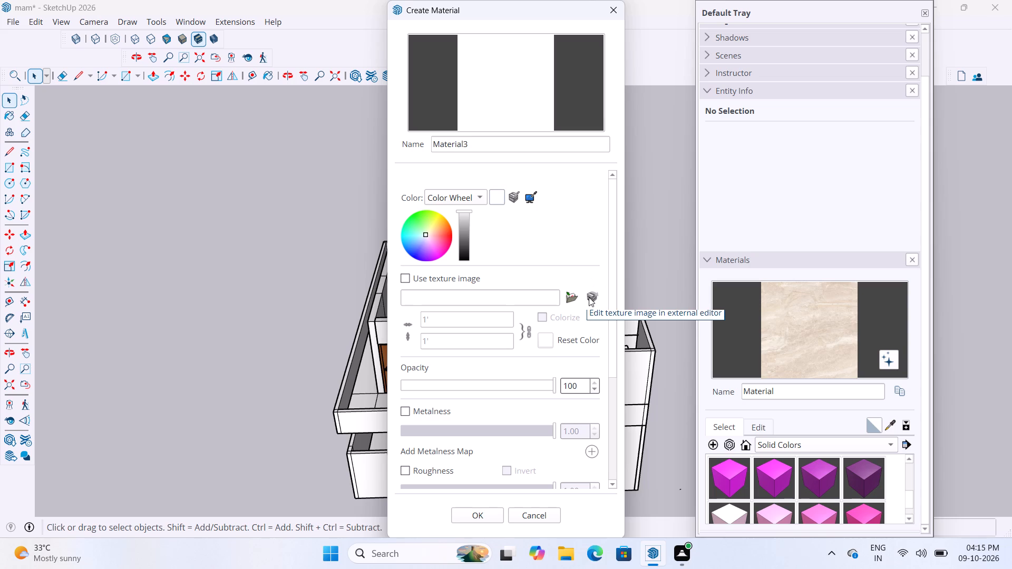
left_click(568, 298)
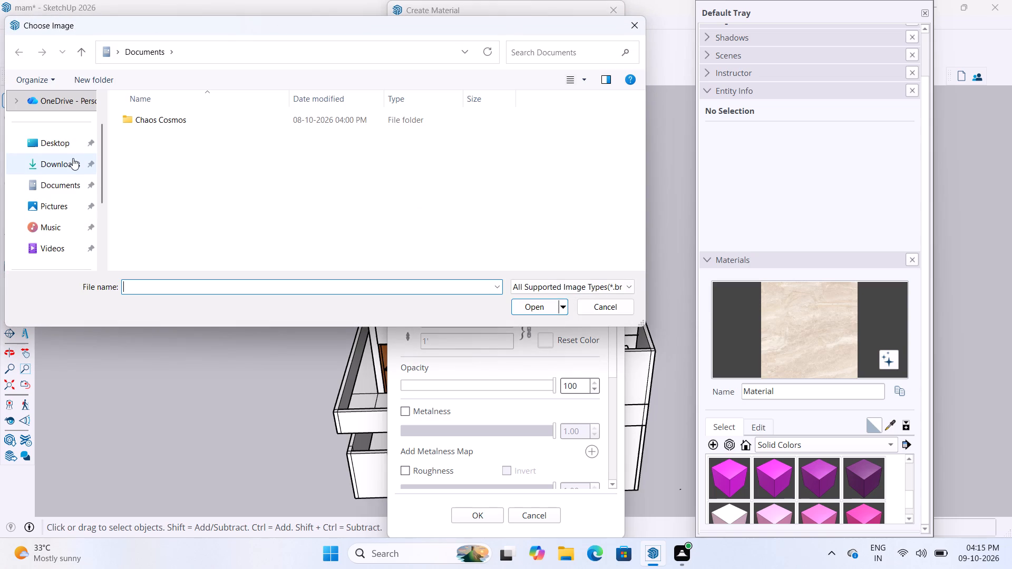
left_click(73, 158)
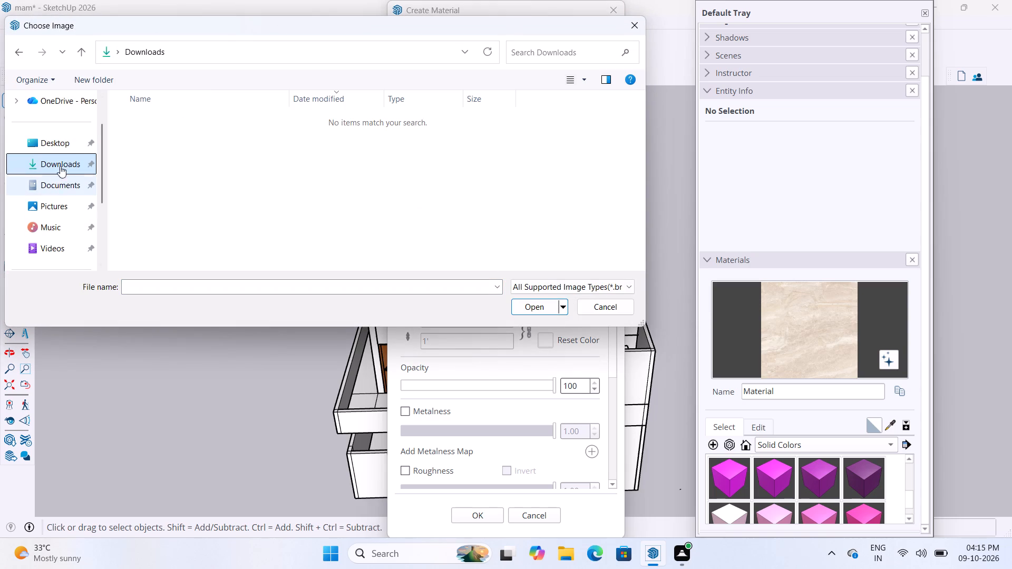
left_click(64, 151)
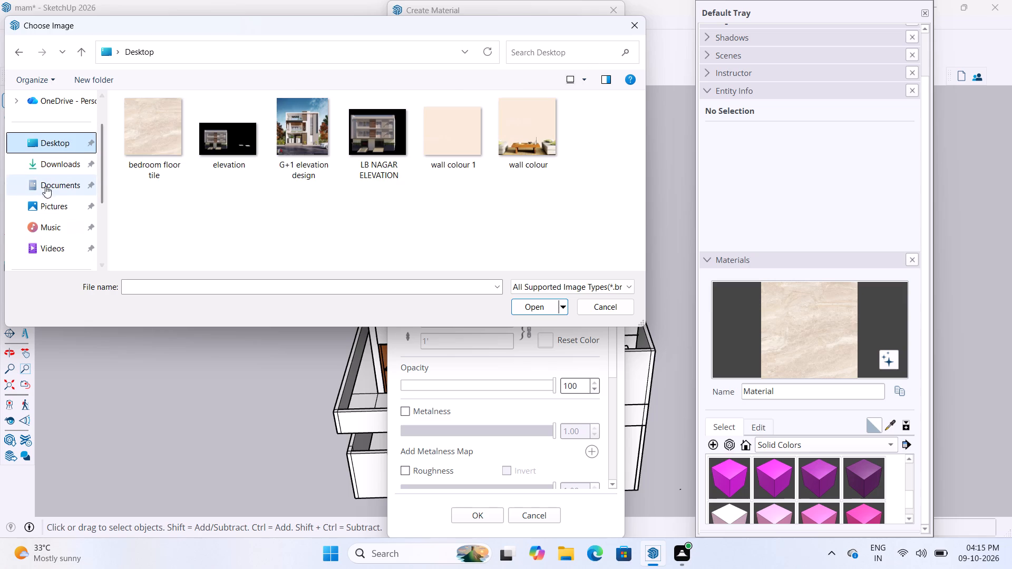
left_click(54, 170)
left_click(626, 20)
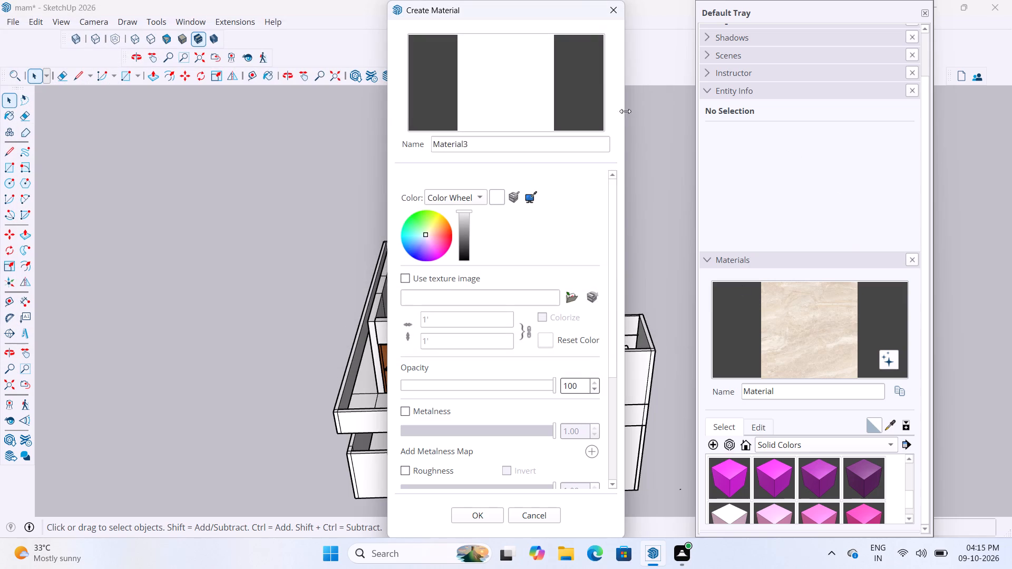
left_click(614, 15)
Look through the last Solid Colors swatches, display the secondary material selection pane and browse its Metal swatches.
scroll(820, 473, "down", 7)
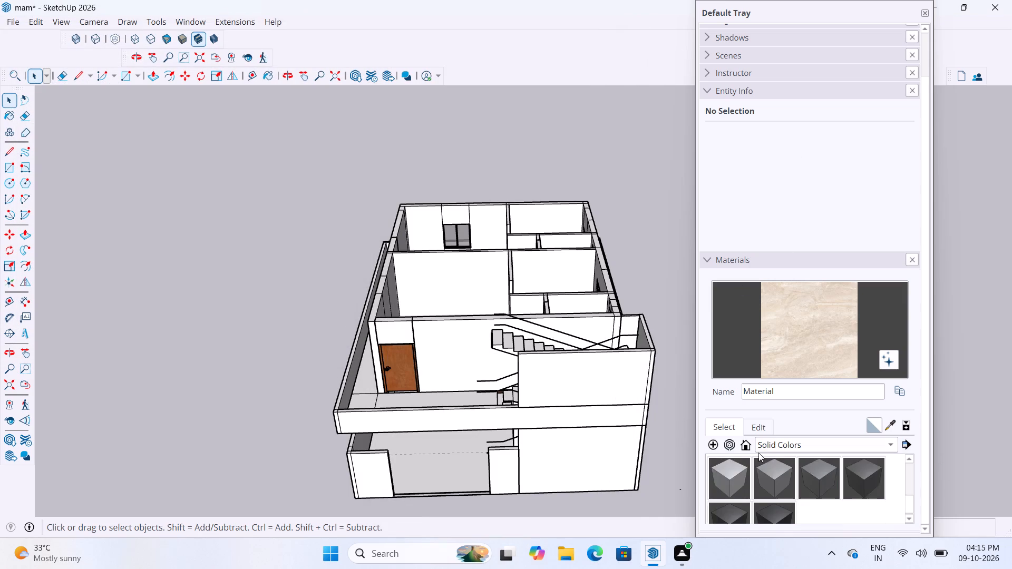
left_click(904, 425)
scroll(870, 450, "down", 9)
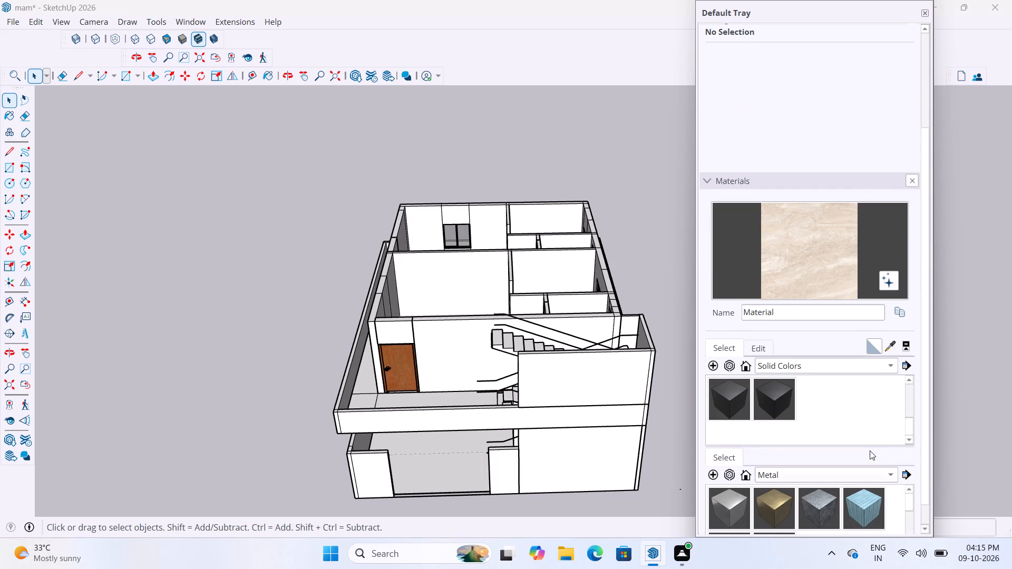
left_click(713, 445)
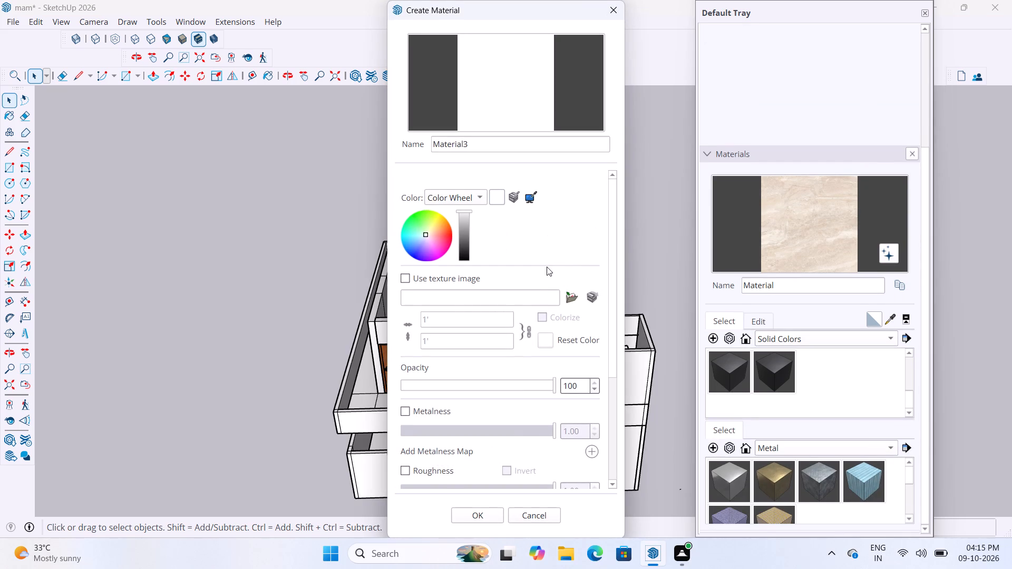
left_click(617, 9)
scroll(849, 435, "down", 4)
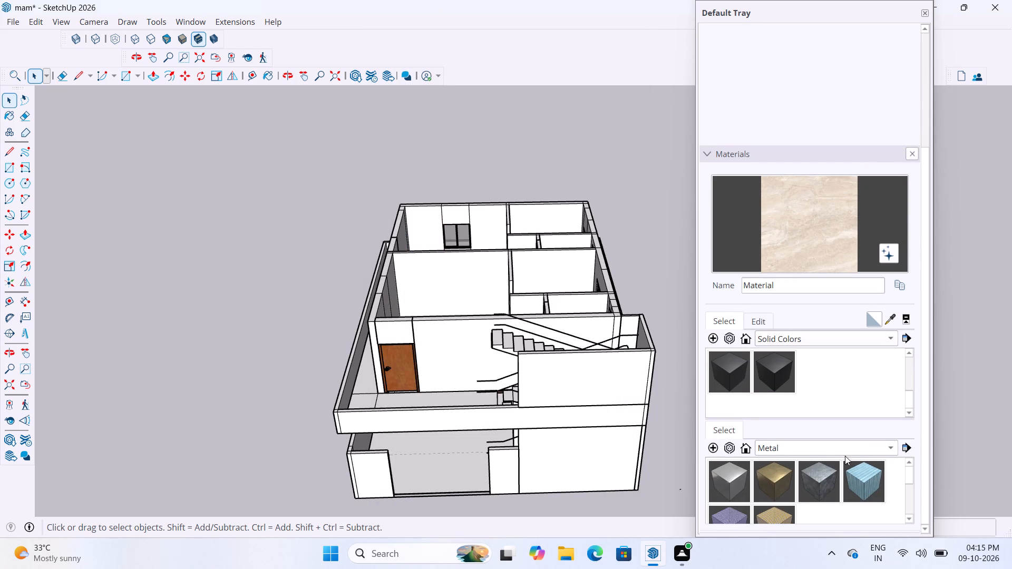
scroll(845, 456, "down", 4)
left_click_drag(910, 478, 917, 521)
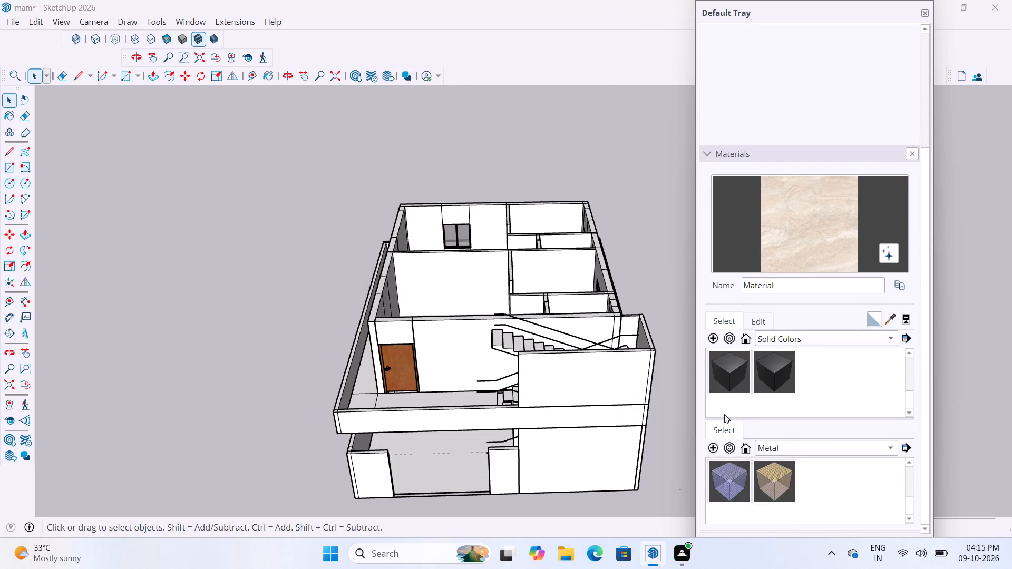
Switch the primary materials collection from Solid Colors to In Model.
left_click(715, 448)
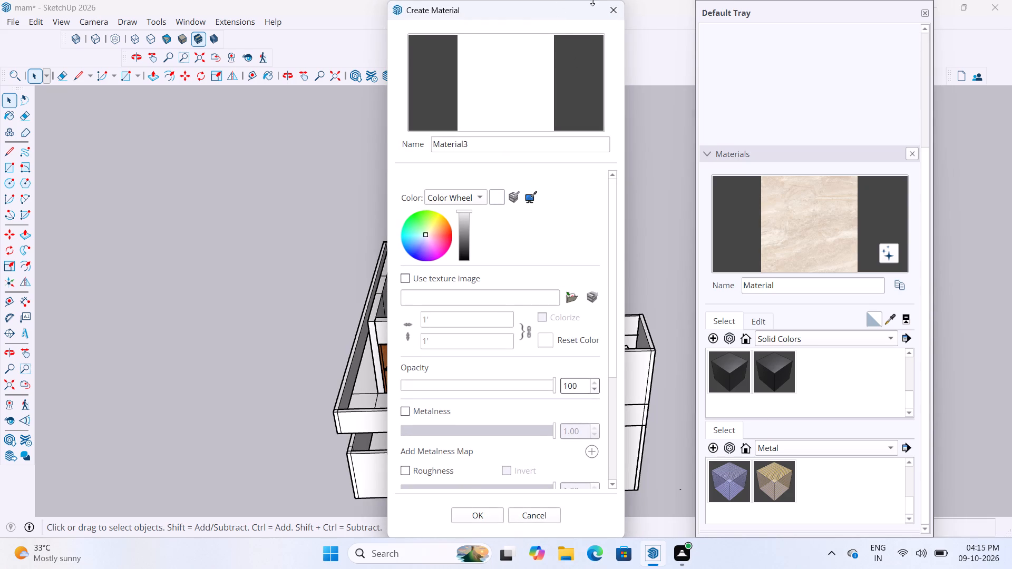
left_click(610, 5)
left_click(819, 342)
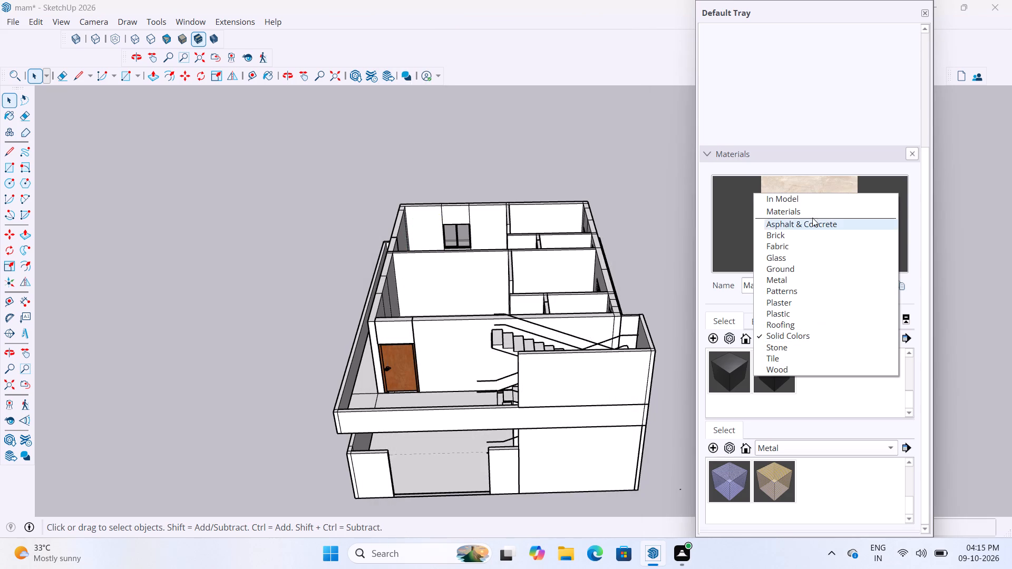
left_click(812, 201)
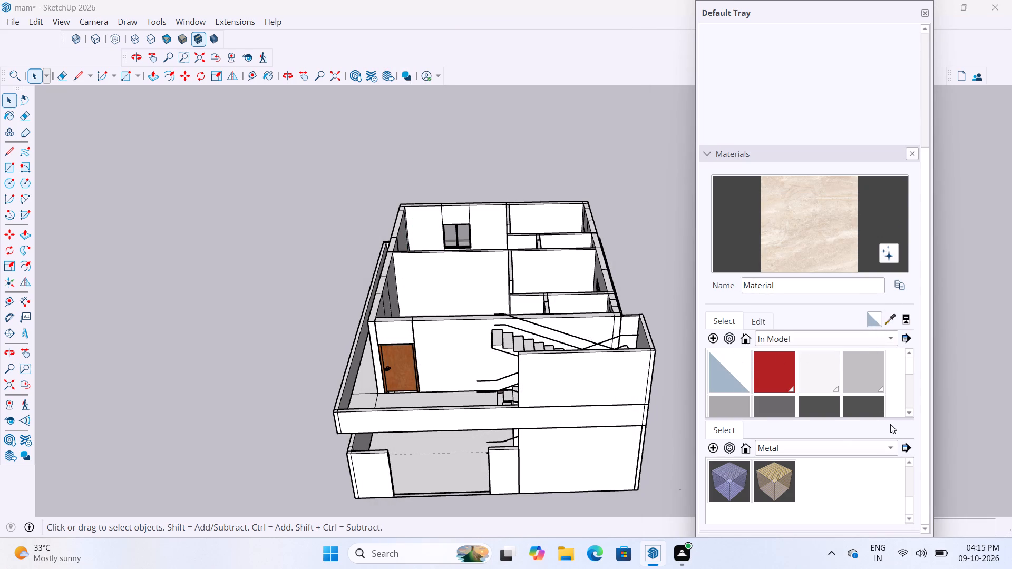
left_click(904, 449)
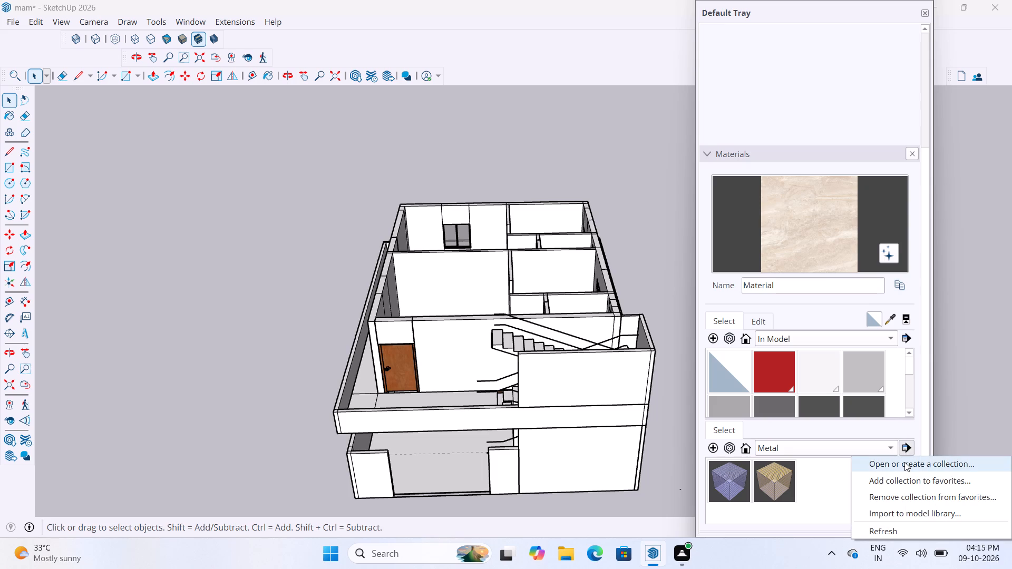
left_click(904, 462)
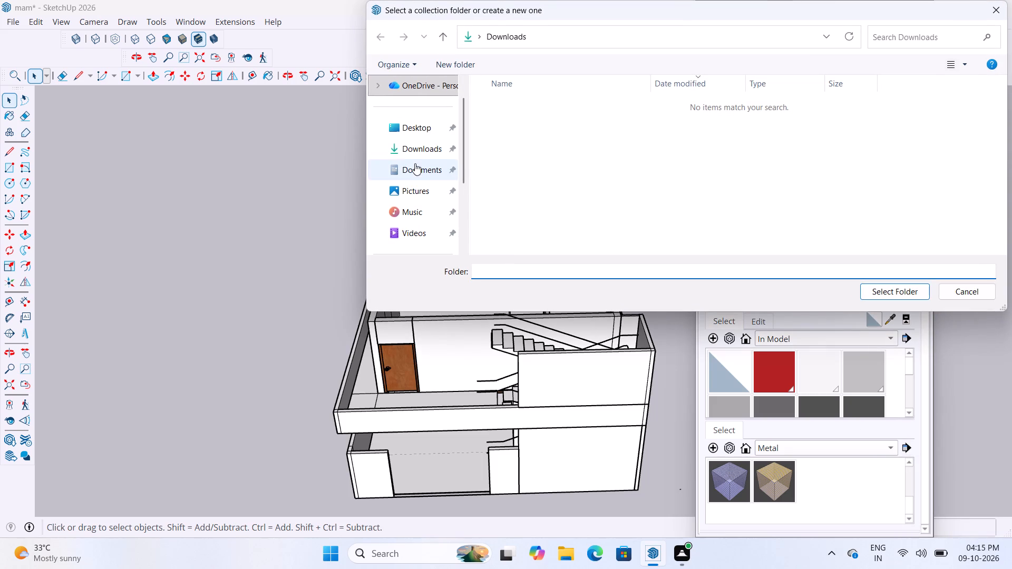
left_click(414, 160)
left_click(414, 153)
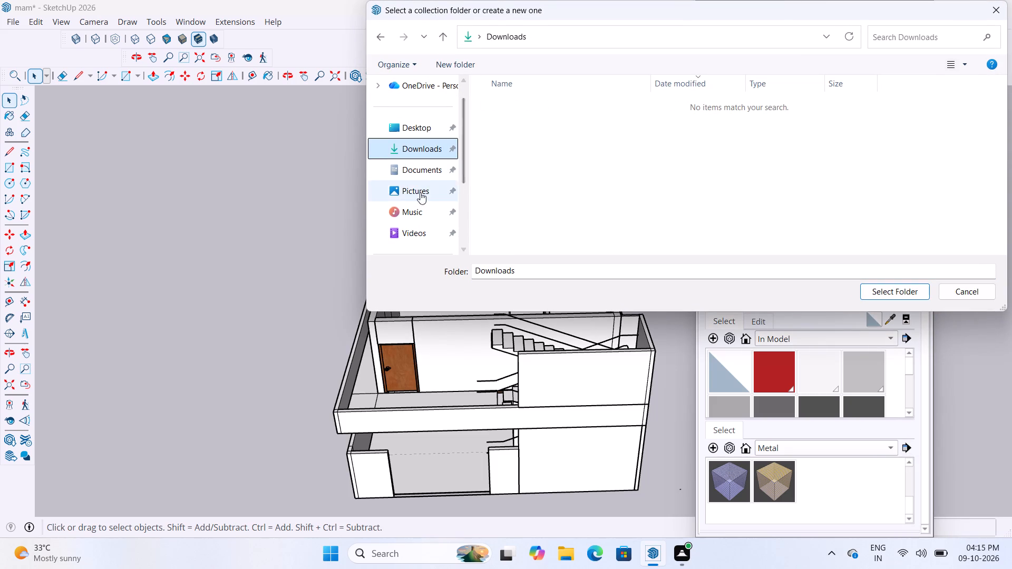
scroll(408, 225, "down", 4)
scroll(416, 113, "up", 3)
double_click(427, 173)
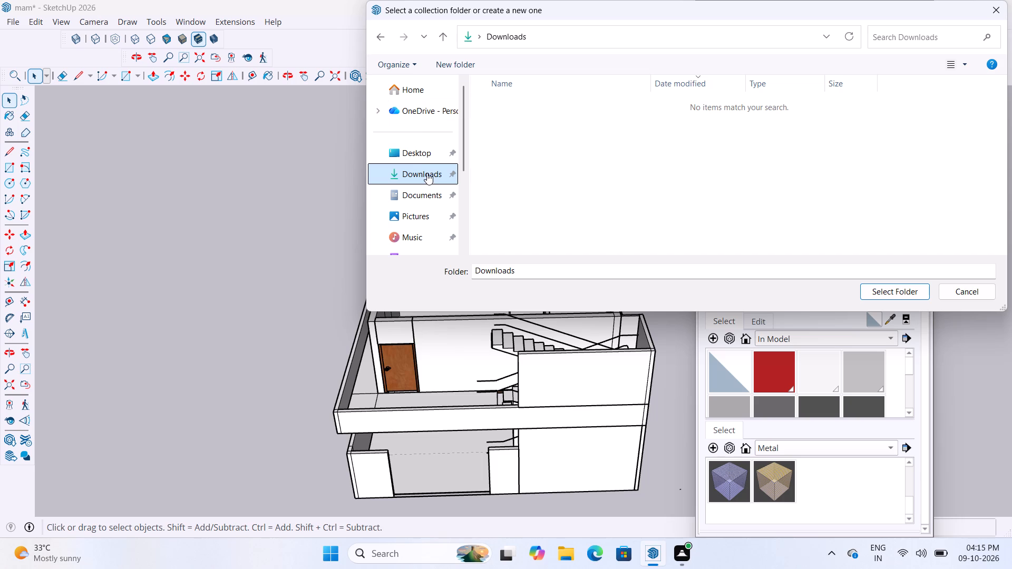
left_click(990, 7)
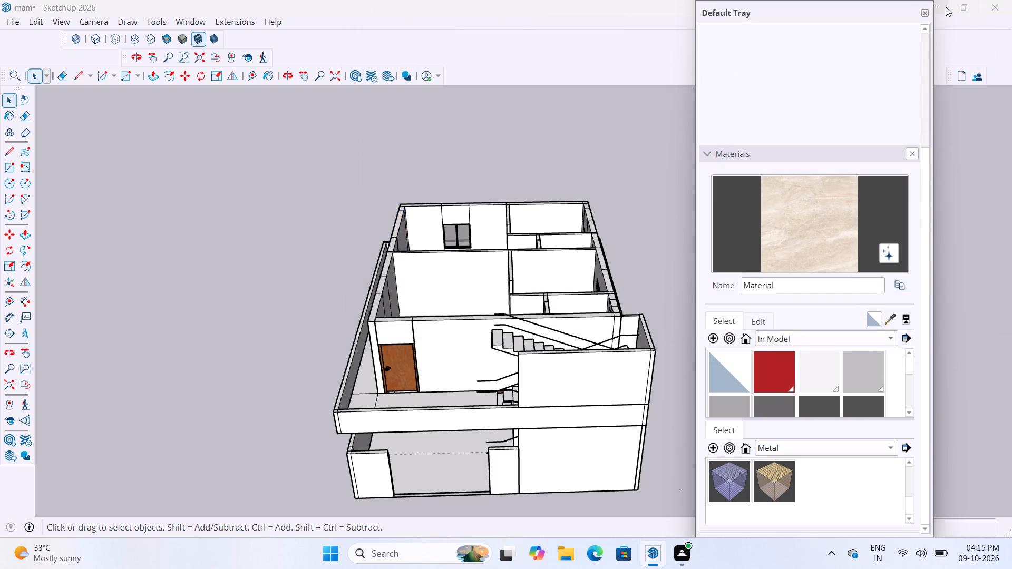